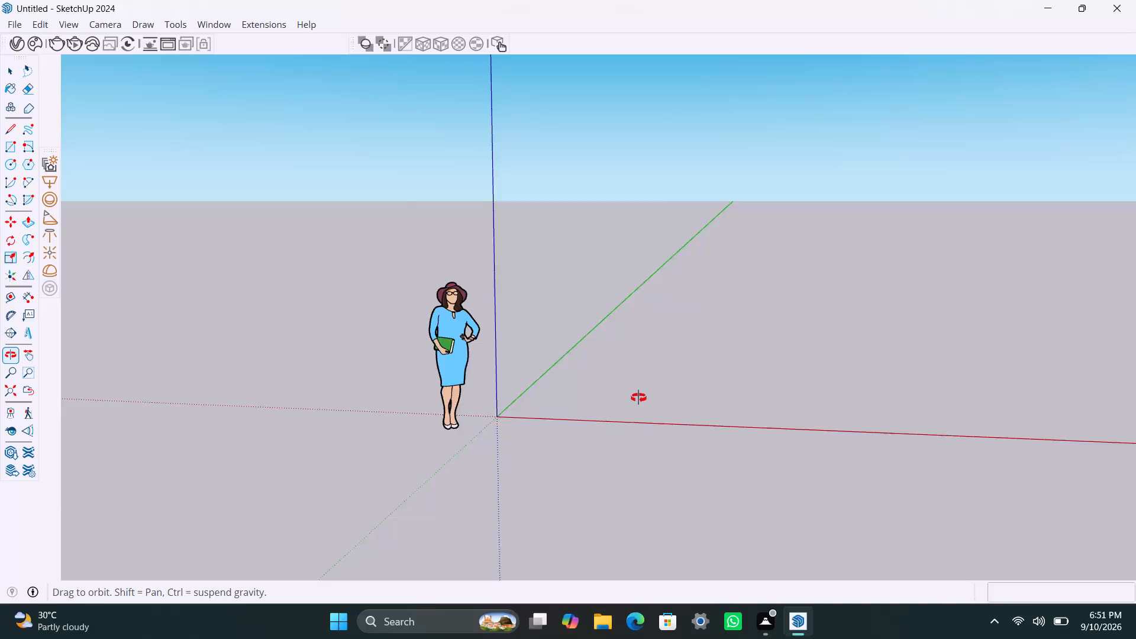
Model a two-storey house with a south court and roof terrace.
Draw a 38' line parallel to the red axis, starting just behind the origin beside the green axis.
scroll(556, 404, down, 3)
scroll(489, 383, up, 1)
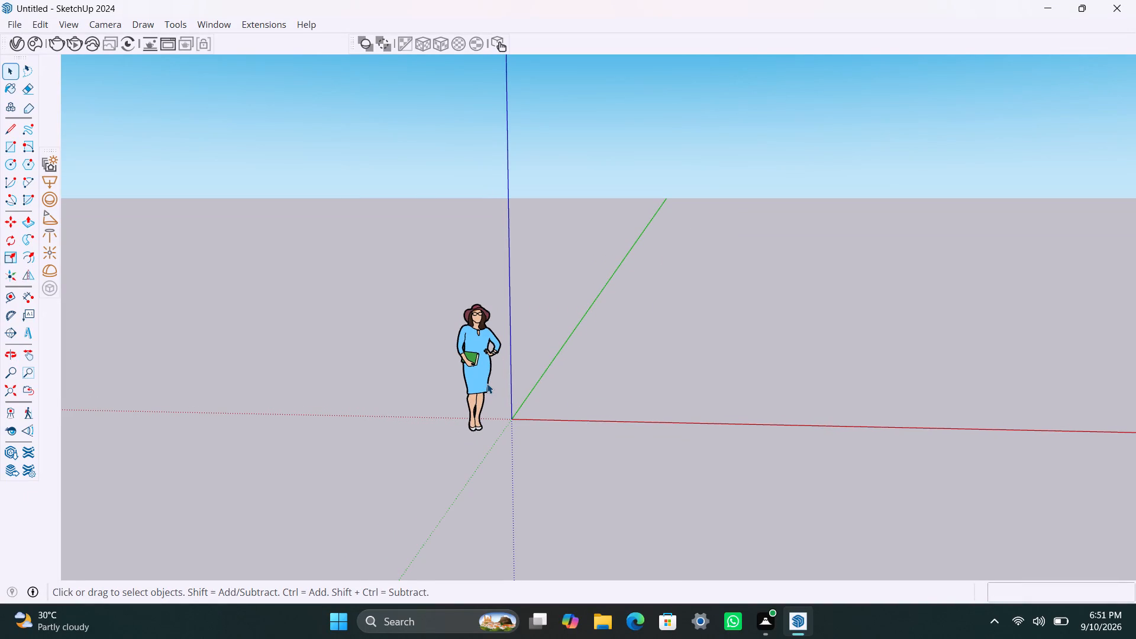
scroll(643, 393, down, 2)
middle_drag(606, 399, 517, 524)
scroll(606, 481, up, 1)
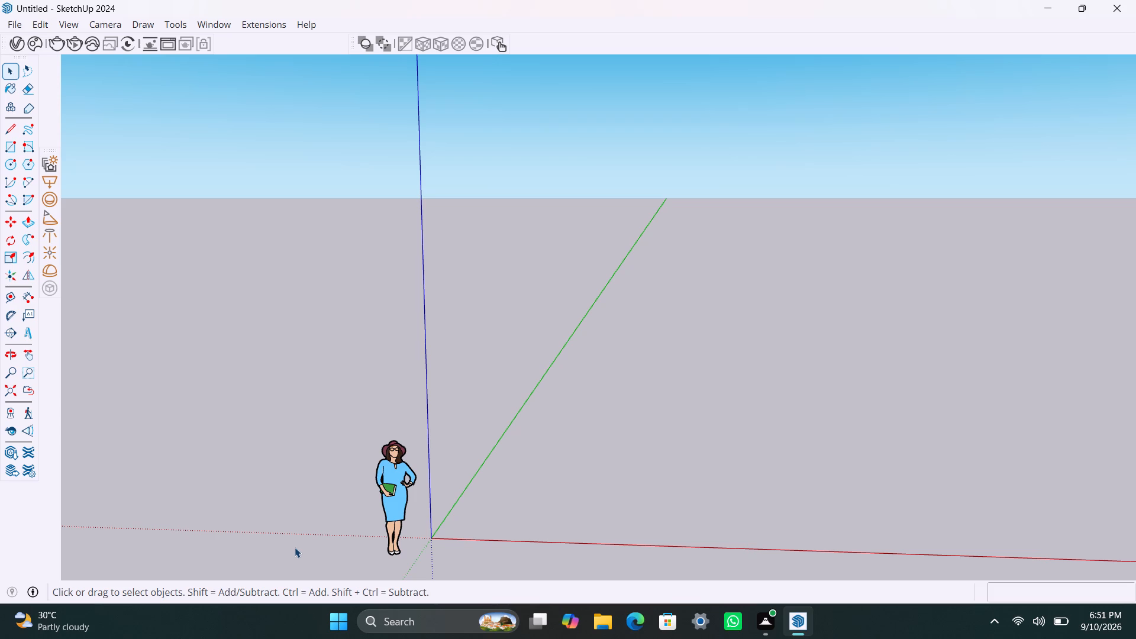
key(l)
click(532, 464)
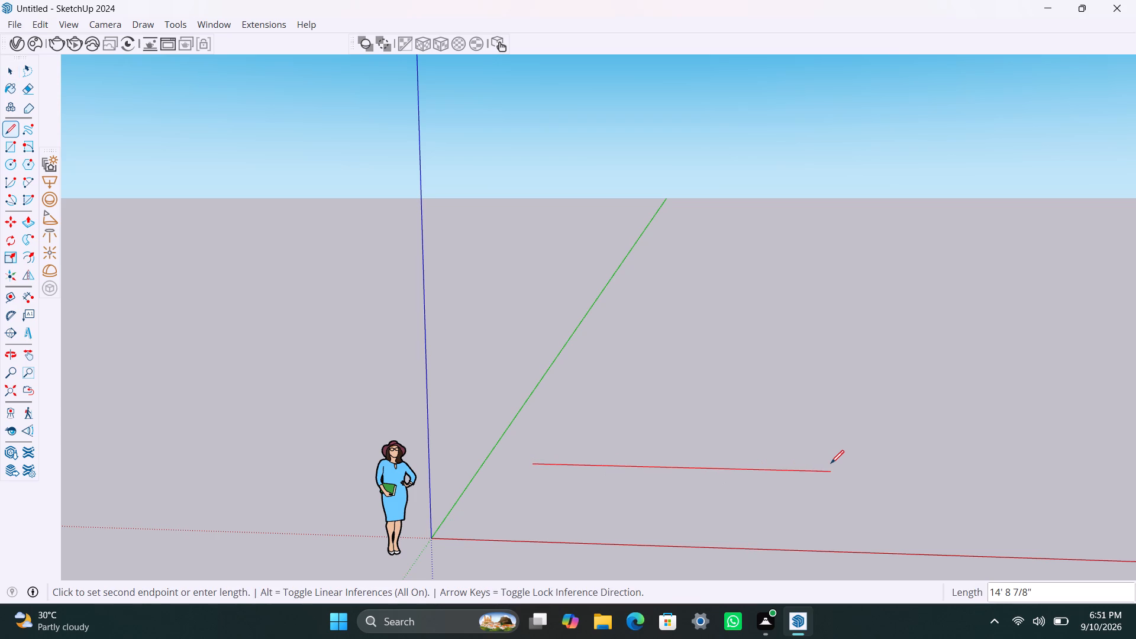
text(38')
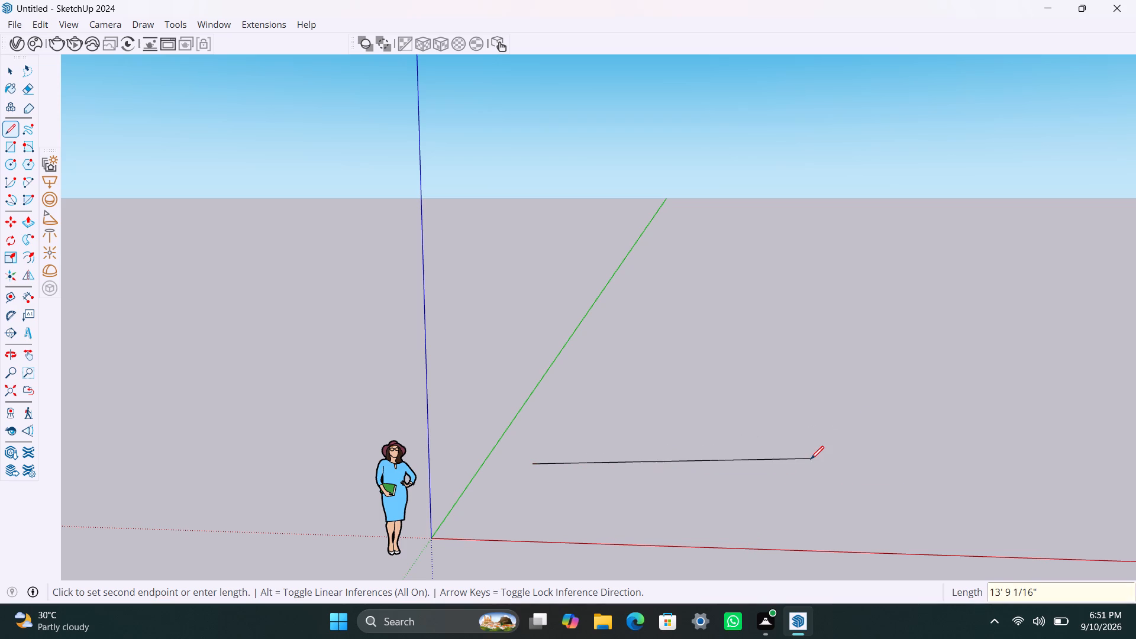
text(38')
key(Return)
Complete the closed rectangle from the line's end with a 50' side along the green axis, a 38' back edge and a 50' closing side.
scroll(808, 471, down, 6)
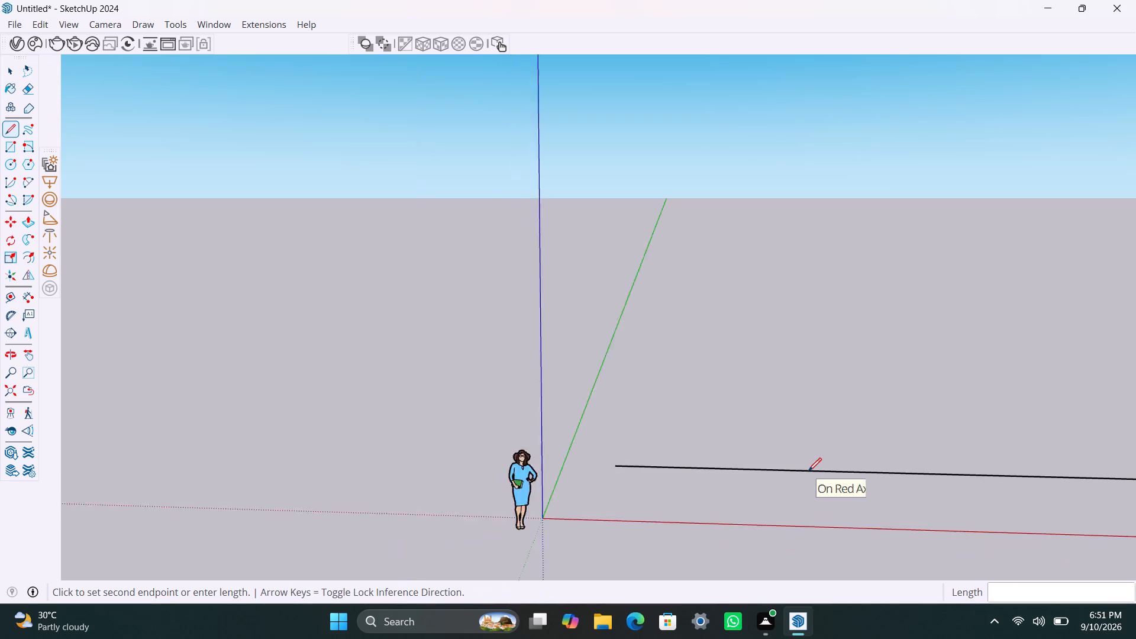
scroll(808, 471, down, 7)
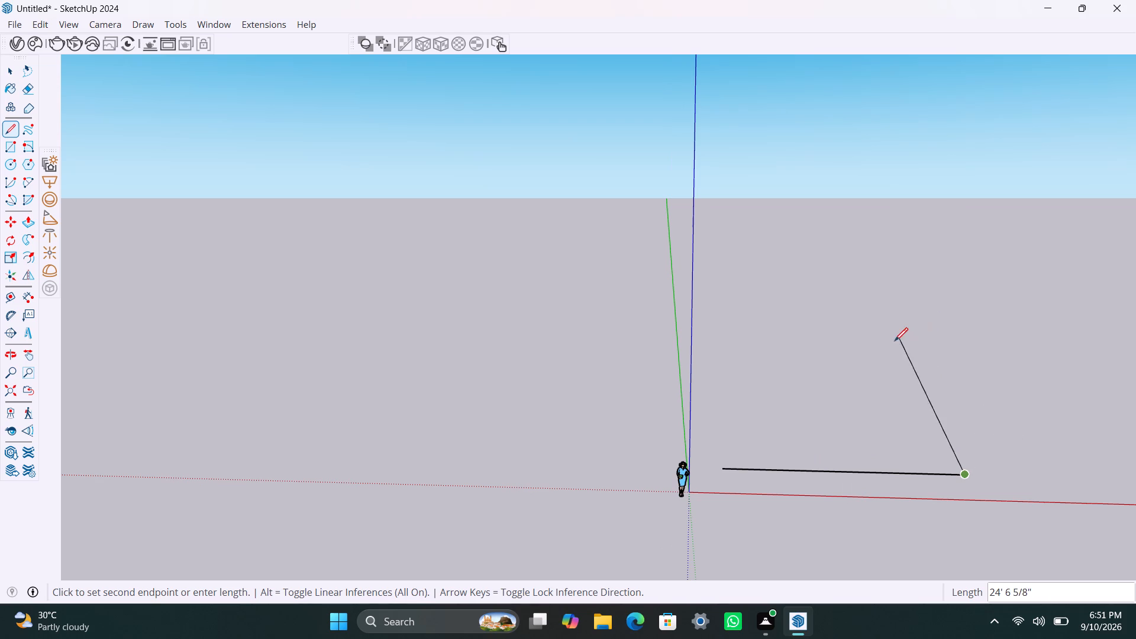
scroll(951, 407, up, 5)
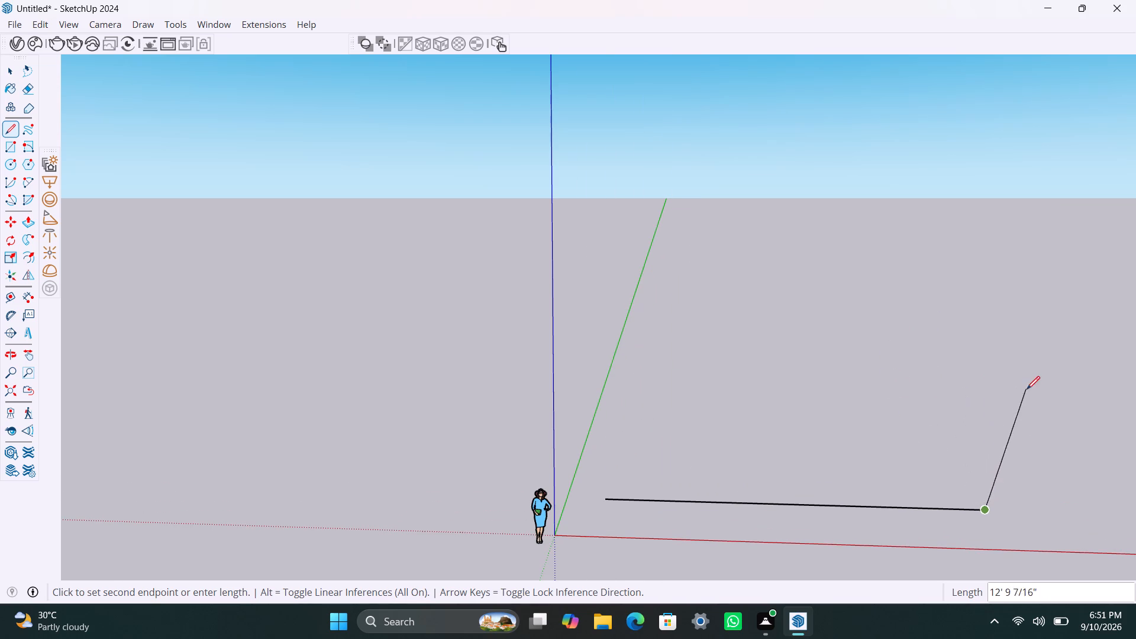
scroll(957, 406, up, 2)
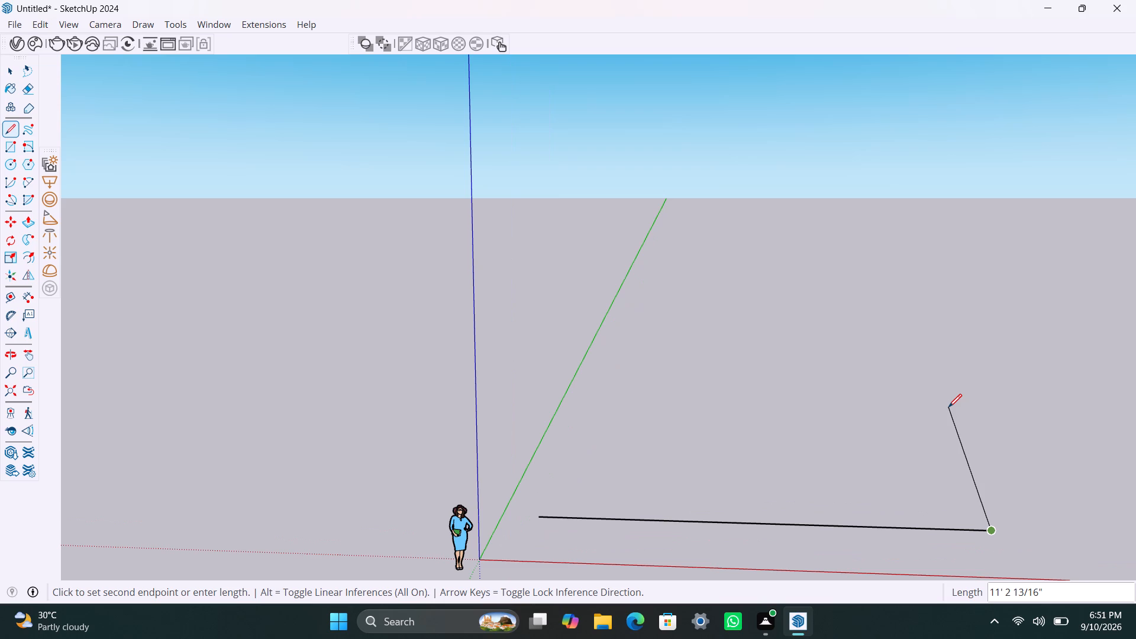
scroll(923, 413, up, 1)
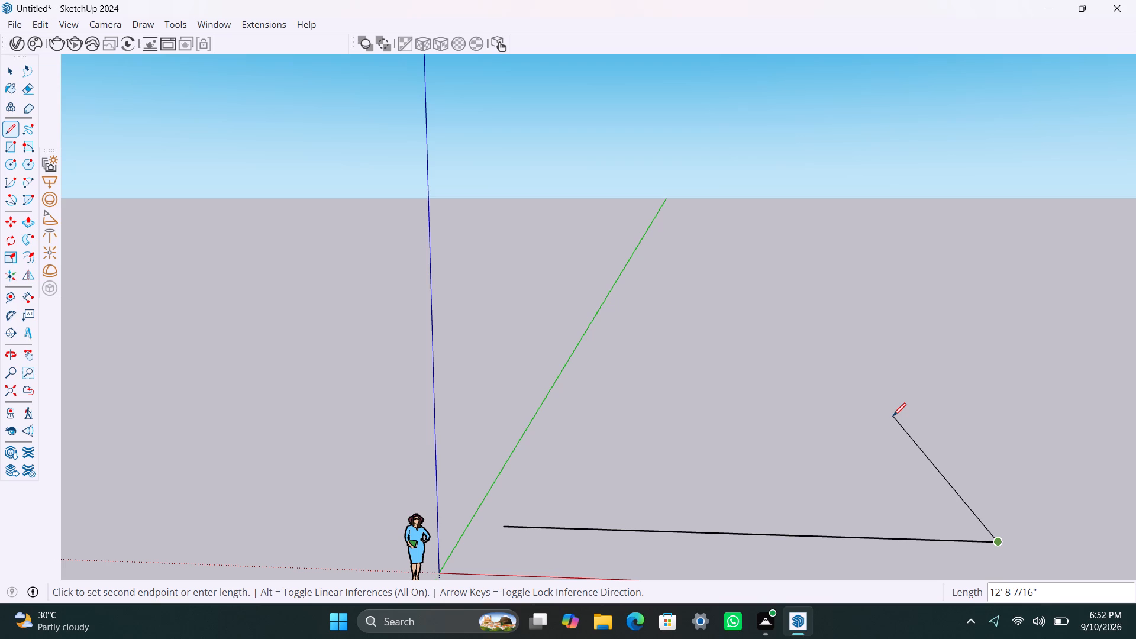
key(Left)
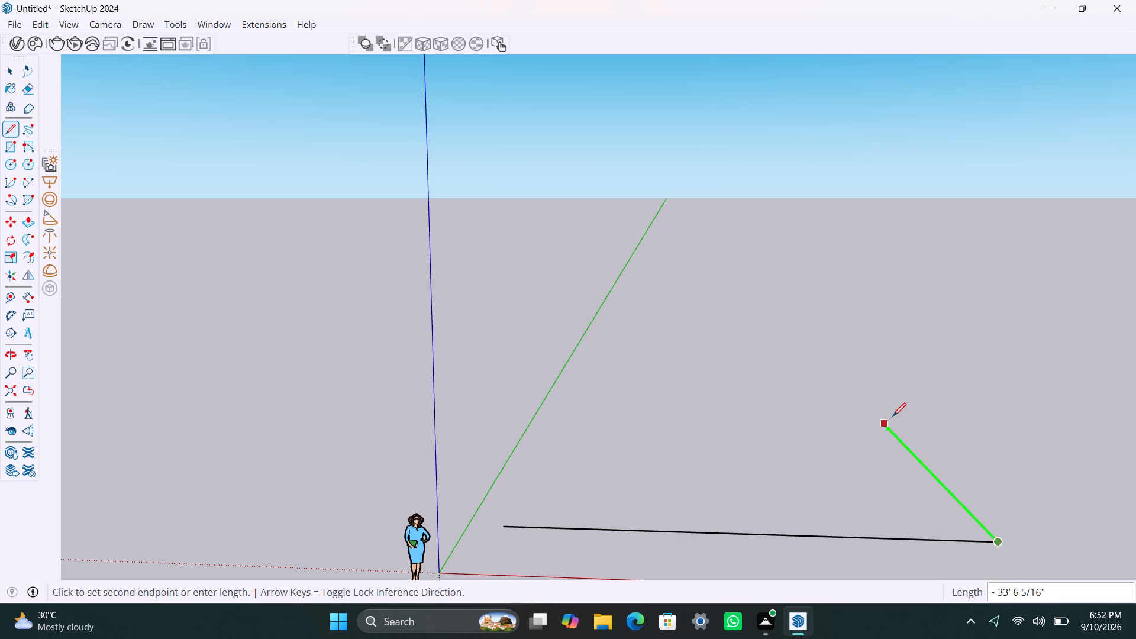
text(50')
key(Return)
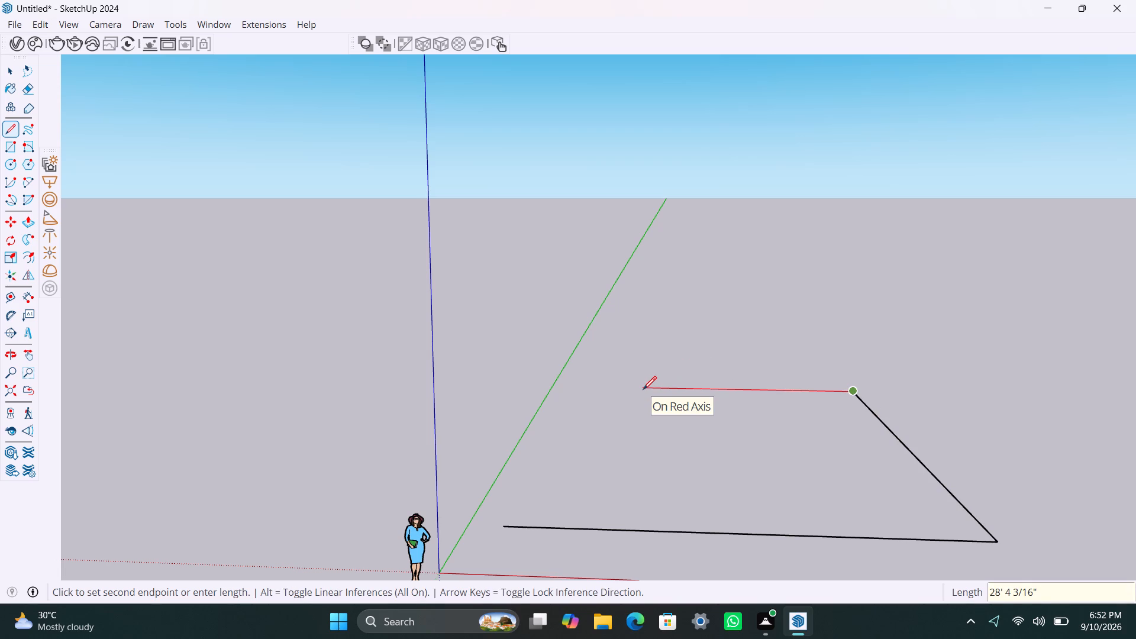
text(38')
key(Return)
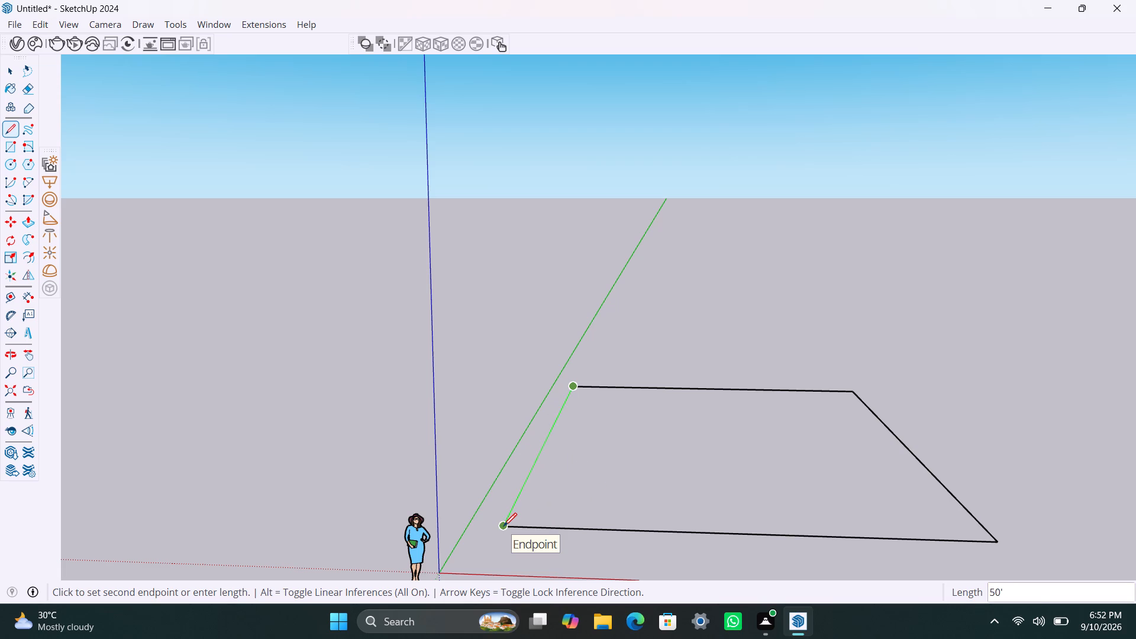
text(50')
key(Return)
key(space)
Select the rectangular face together with its bounding edges and make them a group.
scroll(674, 473, down, 4)
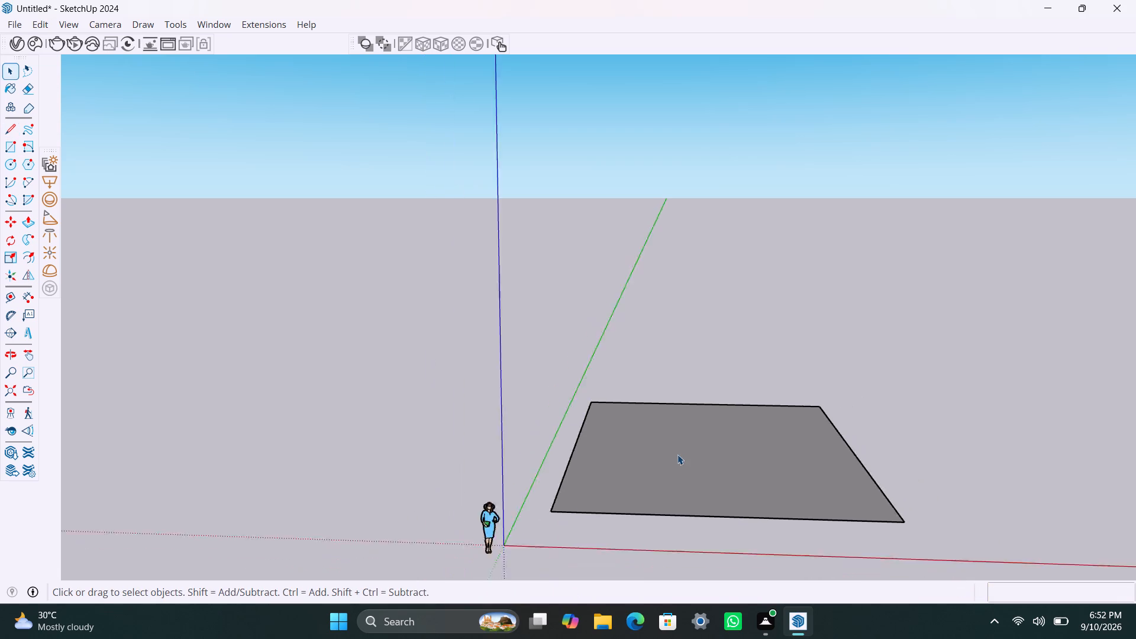
scroll(677, 454, down, 5)
middle_drag(566, 483, 482, 535)
scroll(793, 452, up, 3)
middle_drag(735, 471, 714, 484)
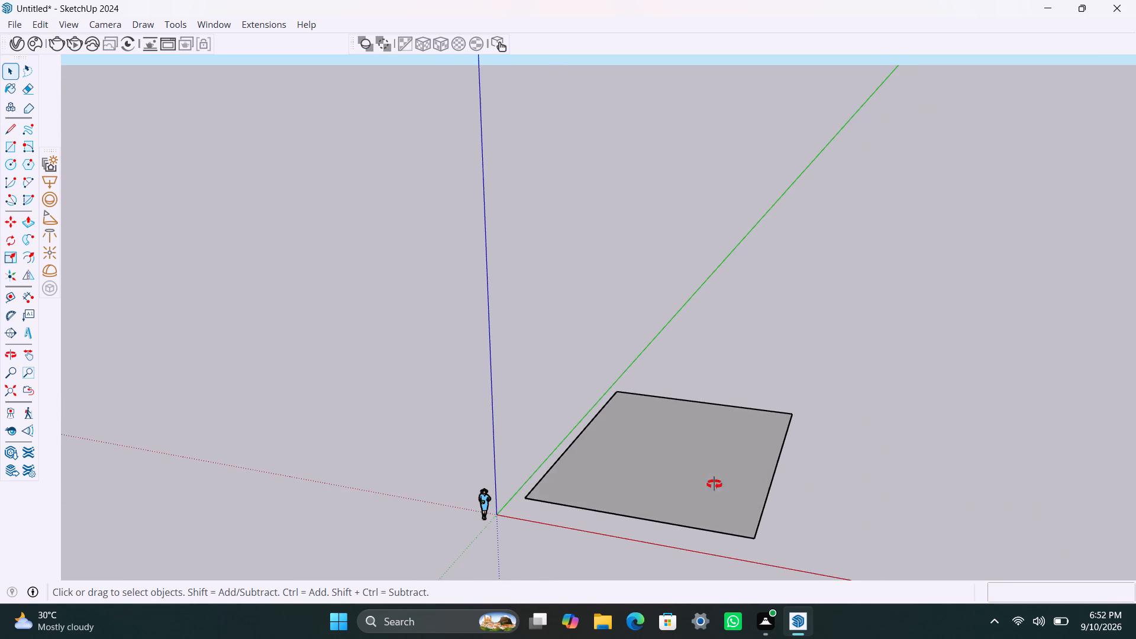
middle_drag(714, 484, 662, 536)
scroll(763, 488, down, 2)
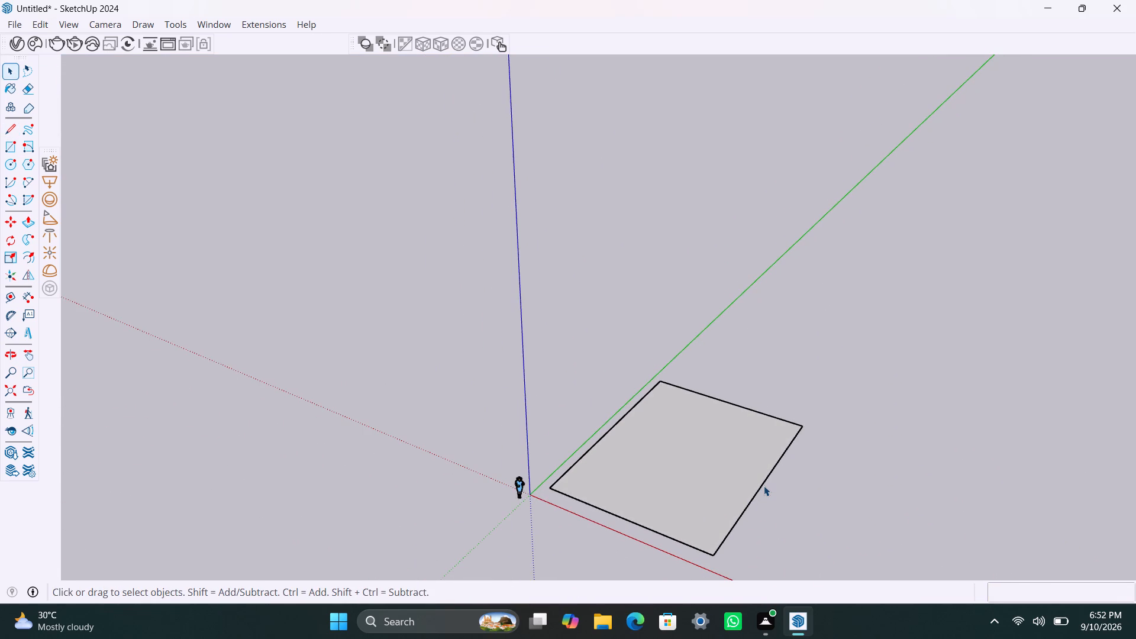
scroll(779, 468, down, 3)
middle_drag(704, 461, 641, 499)
scroll(693, 481, up, 2)
double_click(694, 481)
right_drag(693, 490, 688, 499)
click(751, 448)
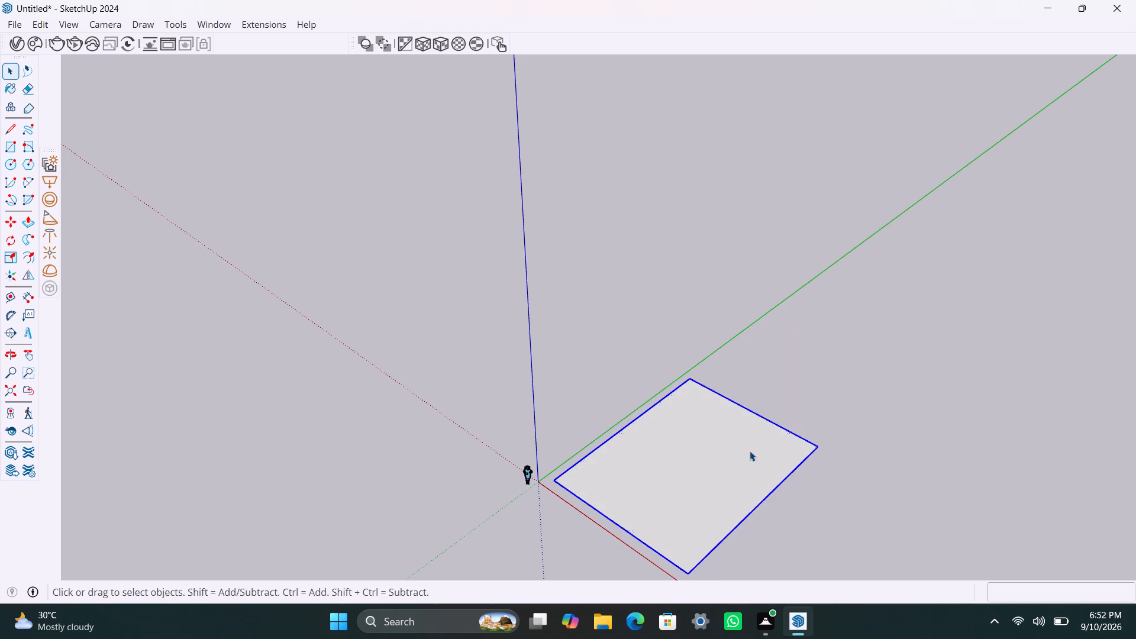
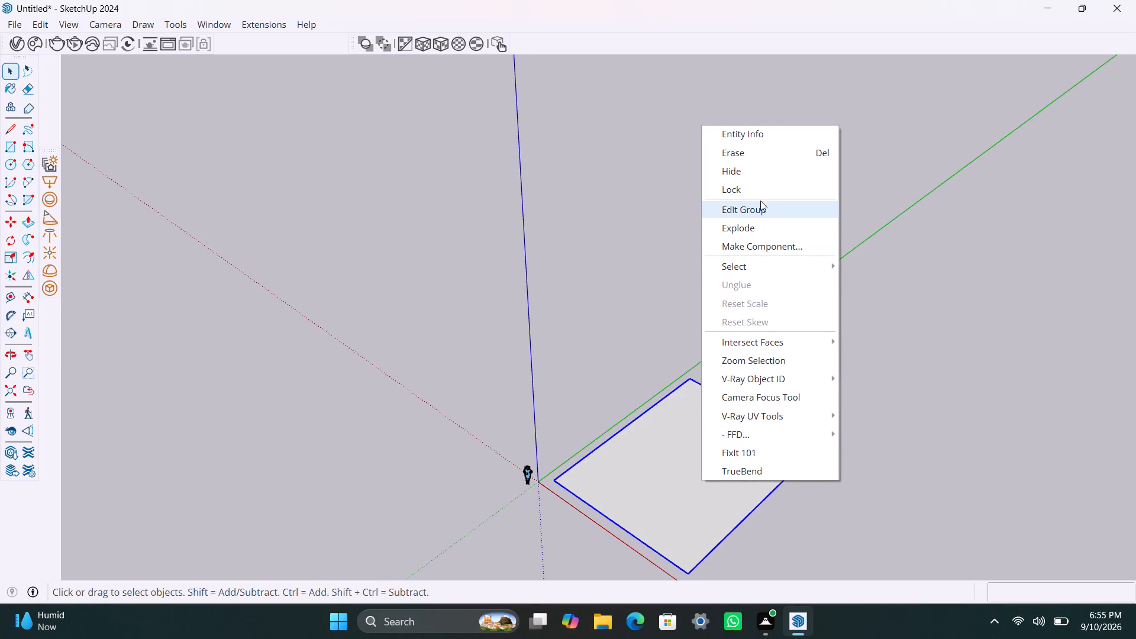
Open the grouped rectangular base for editing.
triple_click(635, 446)
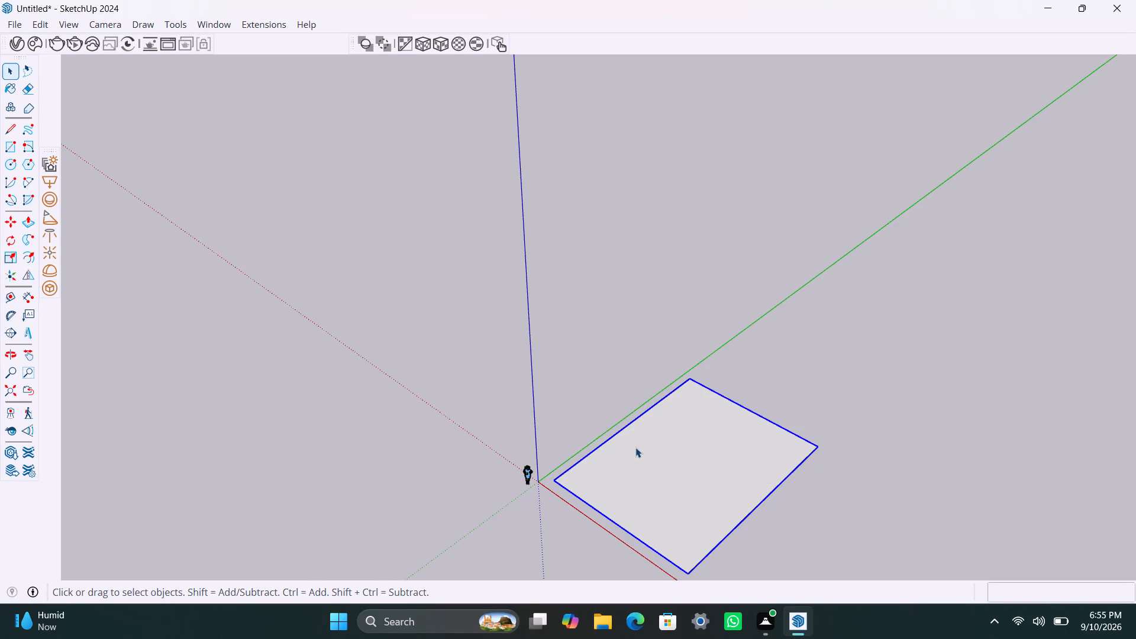
triple_click(638, 455)
scroll(653, 464, up, 1)
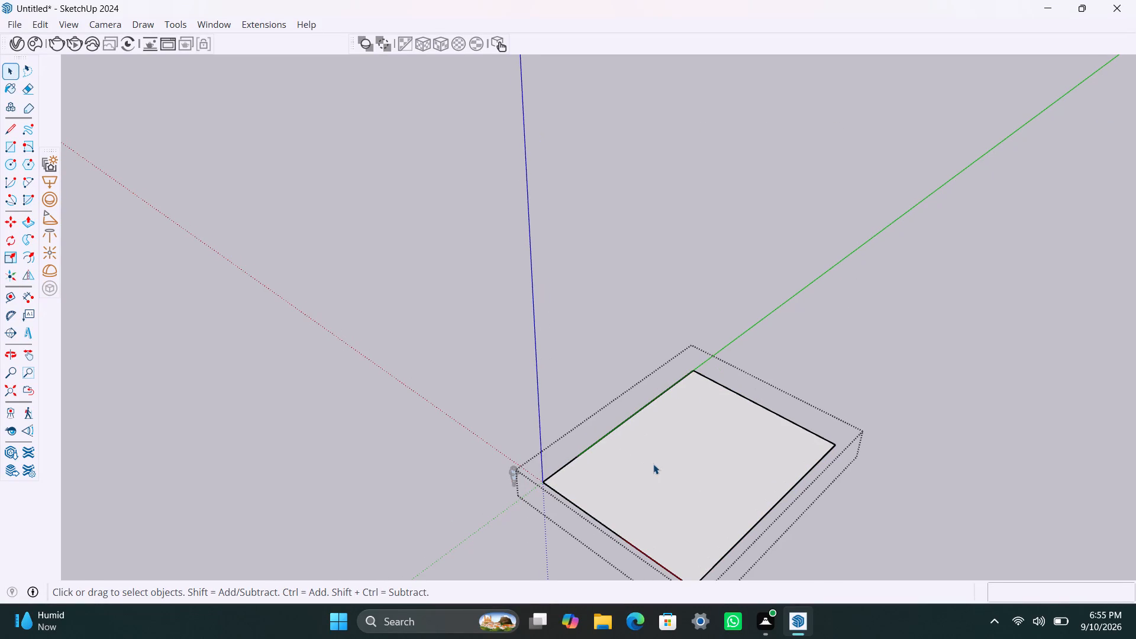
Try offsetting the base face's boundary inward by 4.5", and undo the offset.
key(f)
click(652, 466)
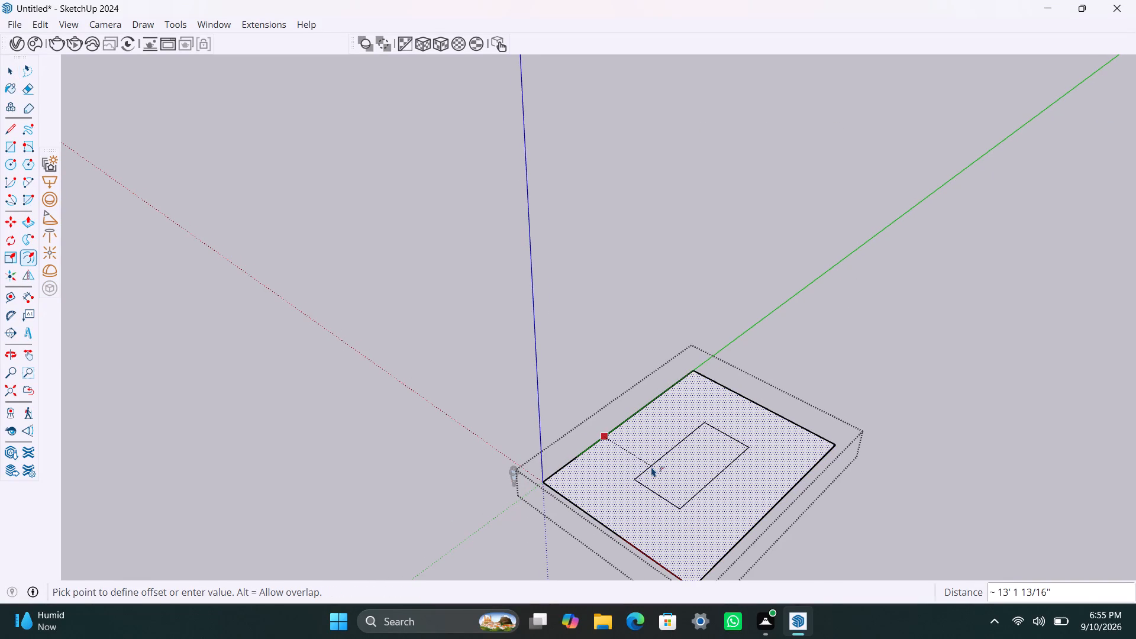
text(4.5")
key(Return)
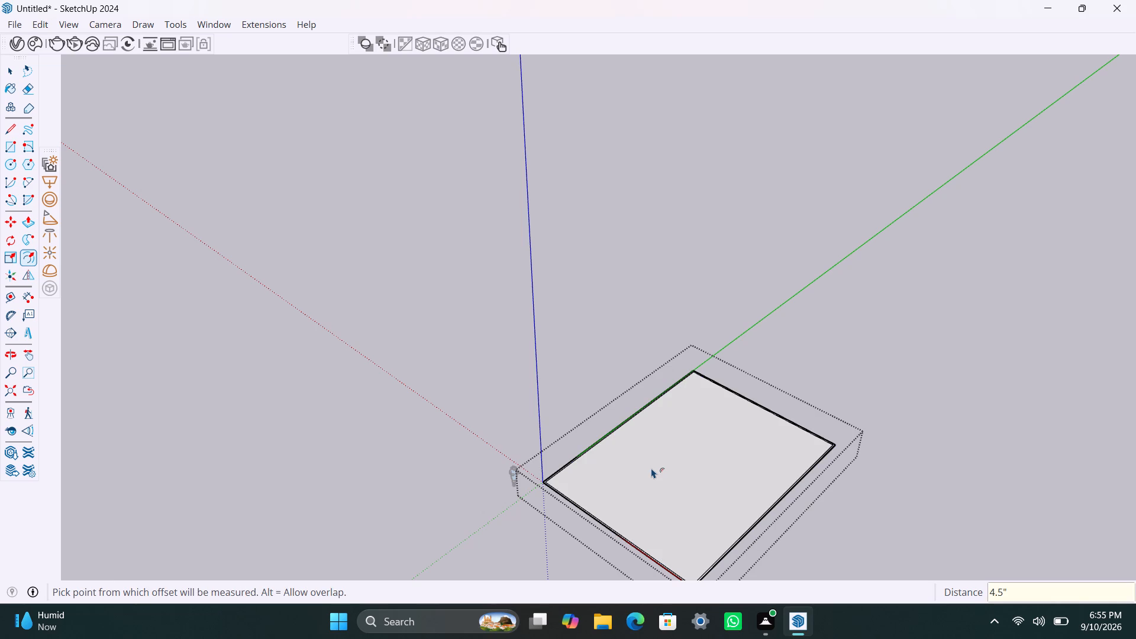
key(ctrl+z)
Offset the base face's boundary inward by 9" and leave the group.
click(671, 470)
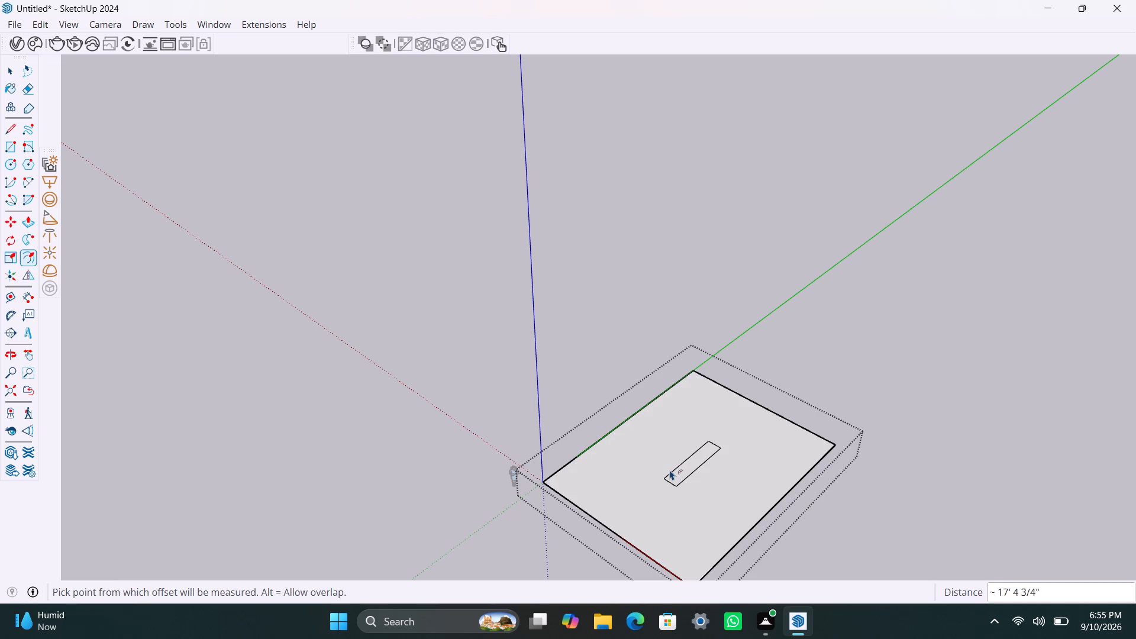
text(9")
key(Return)
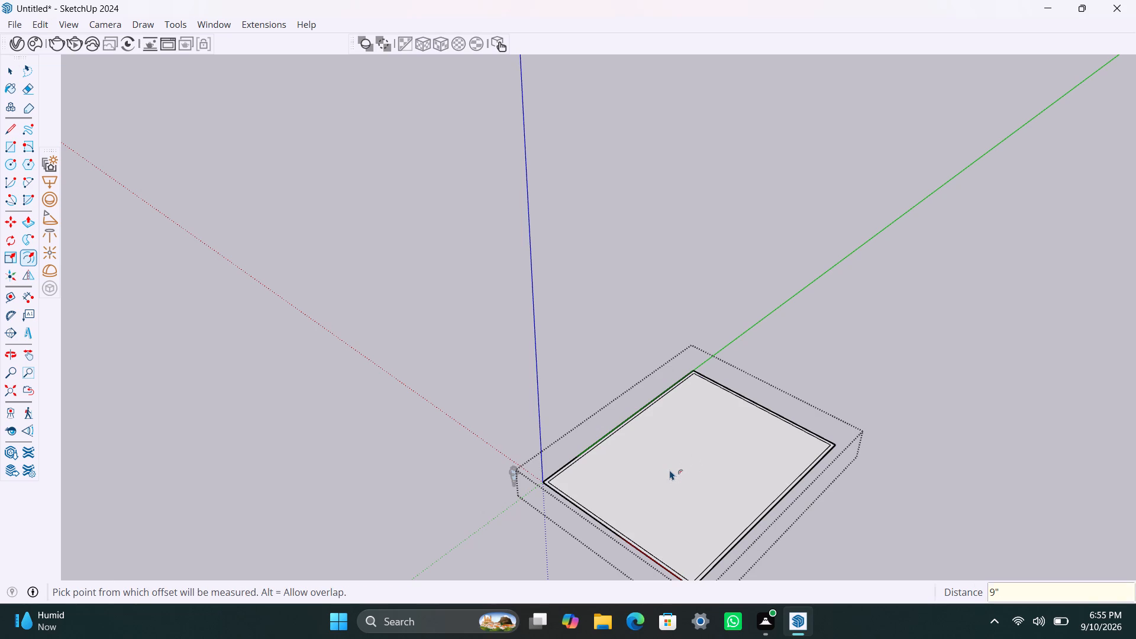
key(space)
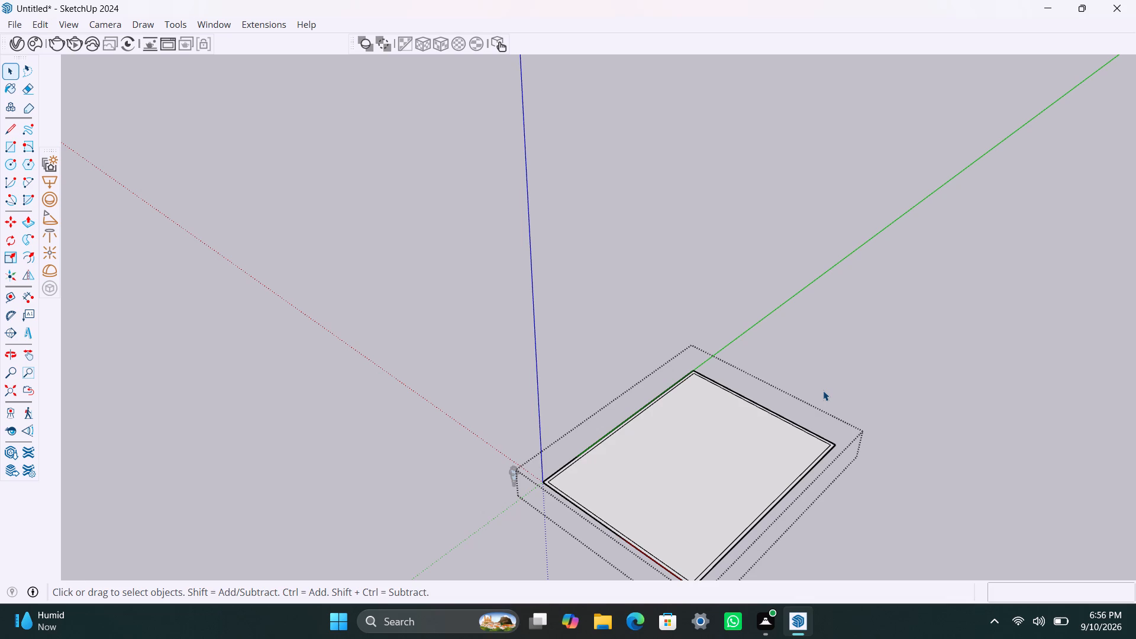
key(space)
click(843, 379)
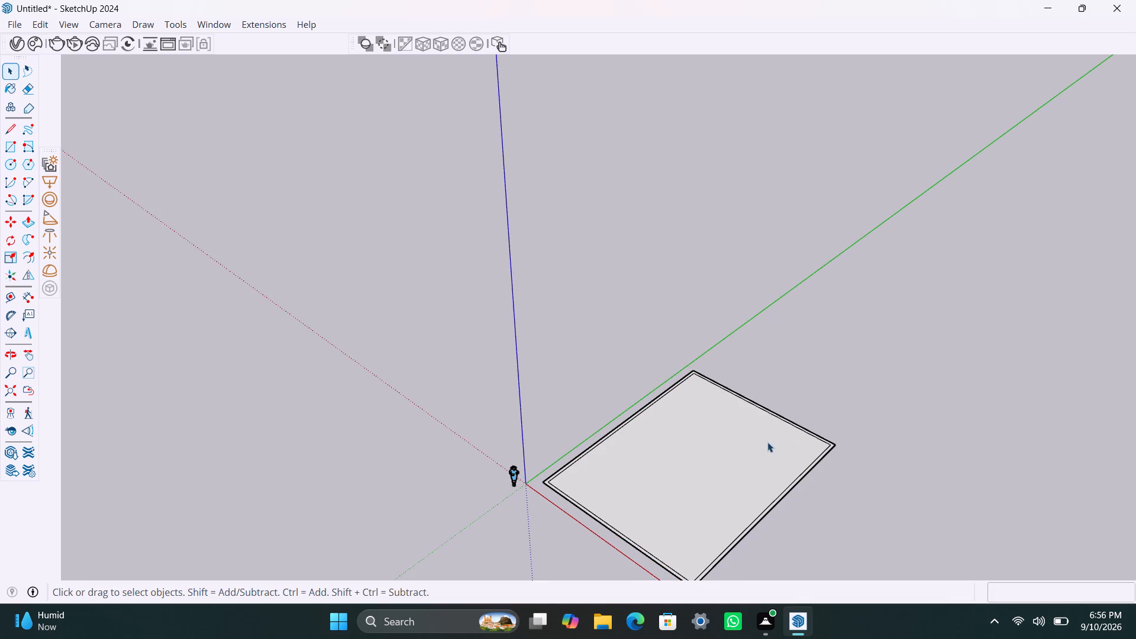
Place a guide parallel to the base's outer front edge along the red axis, 16'2" inward.
scroll(596, 508, up, 2)
middle_drag(583, 530, 721, 461)
scroll(725, 468, up, 1)
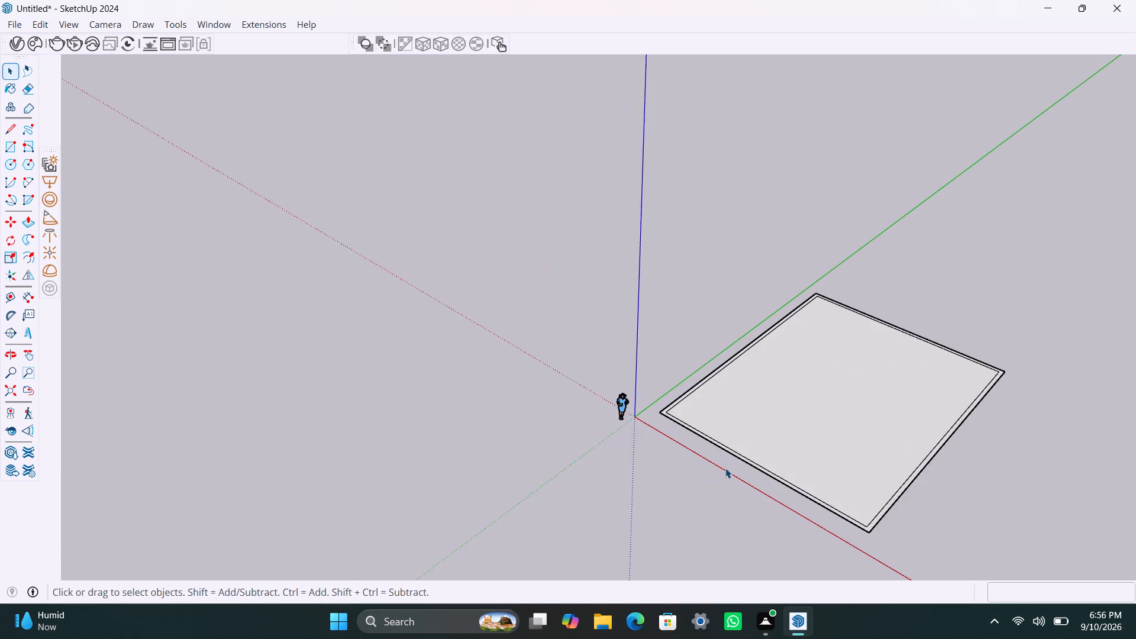
scroll(725, 468, up, 5)
triple_click(757, 444)
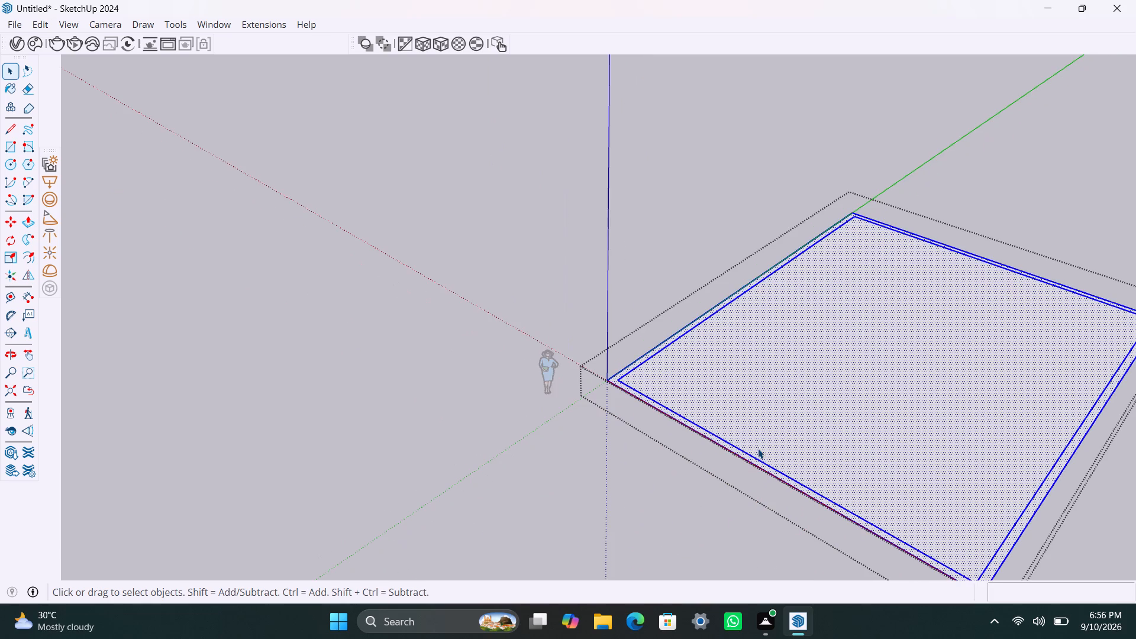
click(647, 480)
scroll(705, 438, up, 2)
key(t)
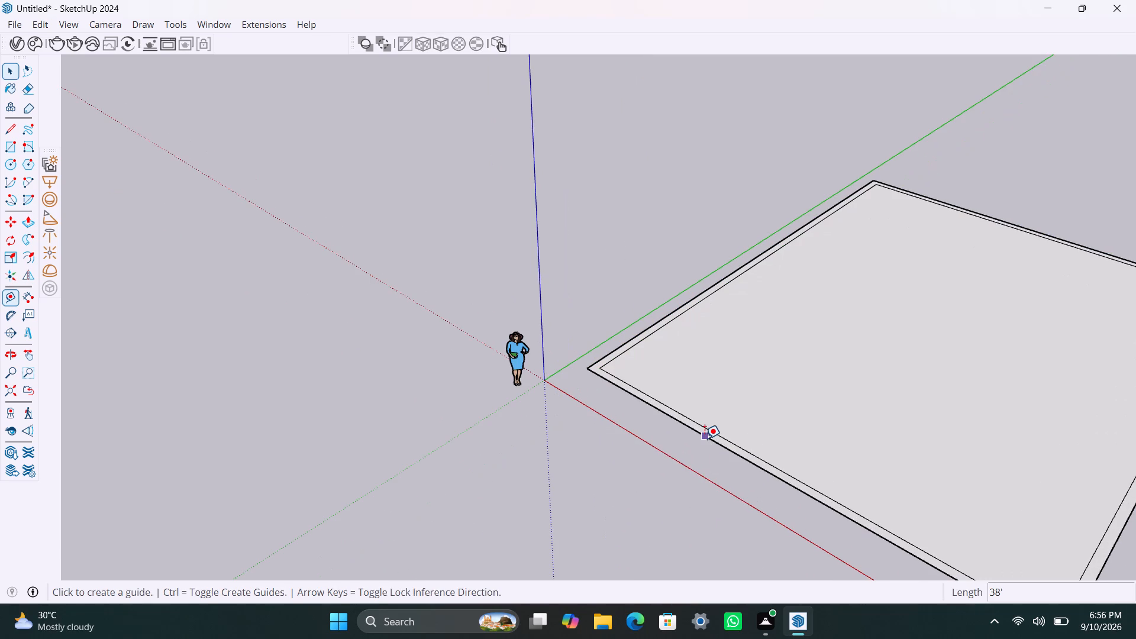
click(704, 440)
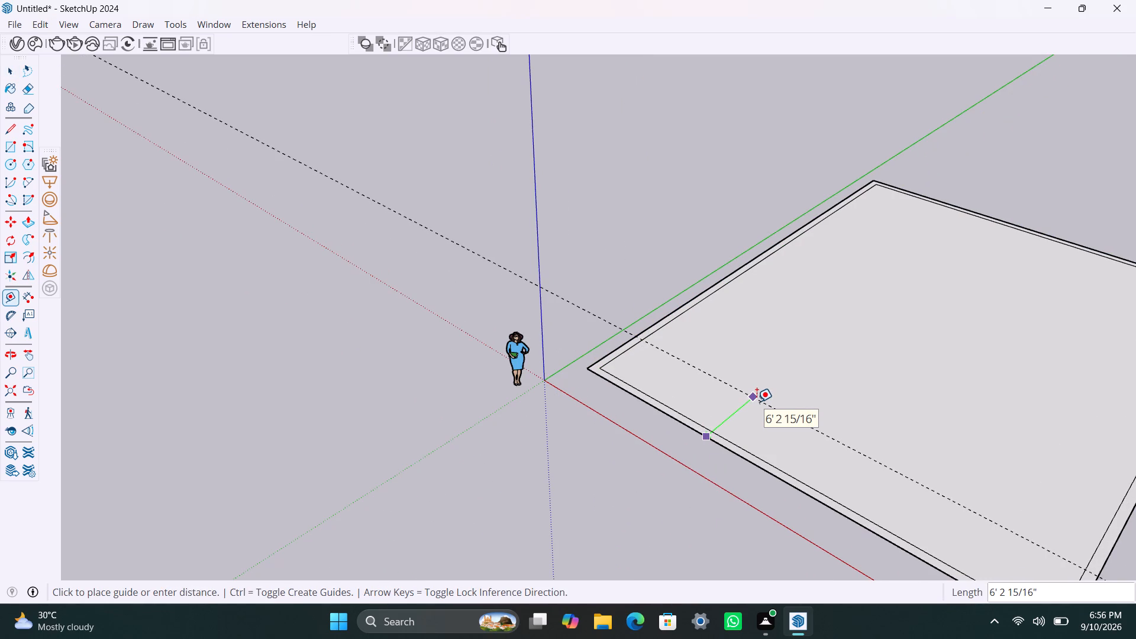
key(1)
text(6')
key(2)
key(shift+quotedbl)
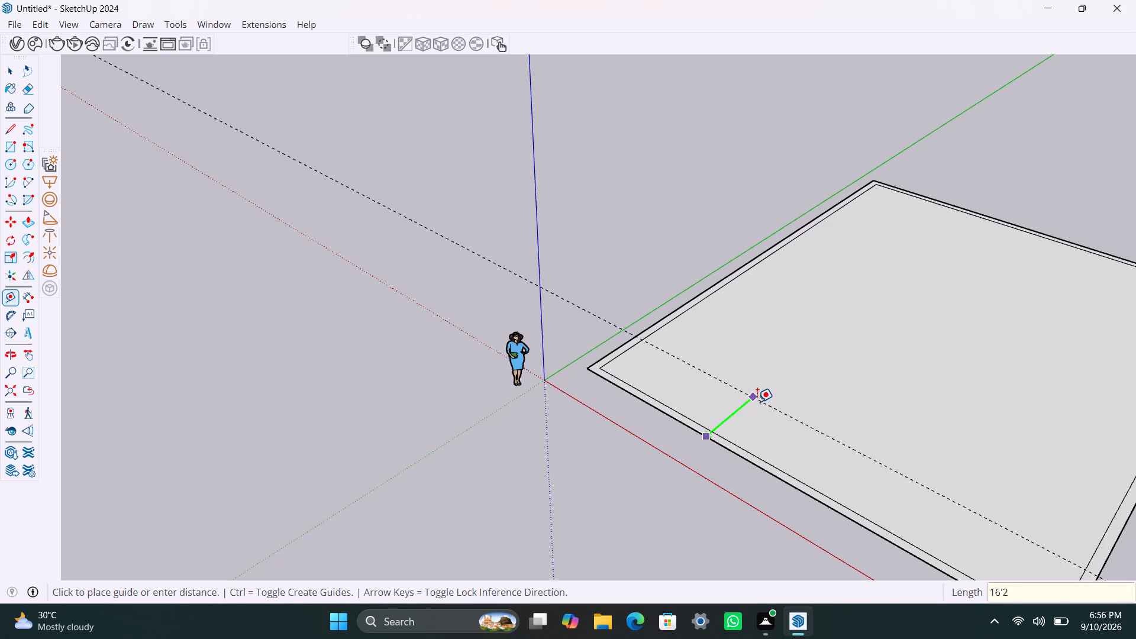
key(Return)
Place a guide parallel to the base's outer side edge beside the green axis, 3'1" inward.
scroll(764, 409, down, 3)
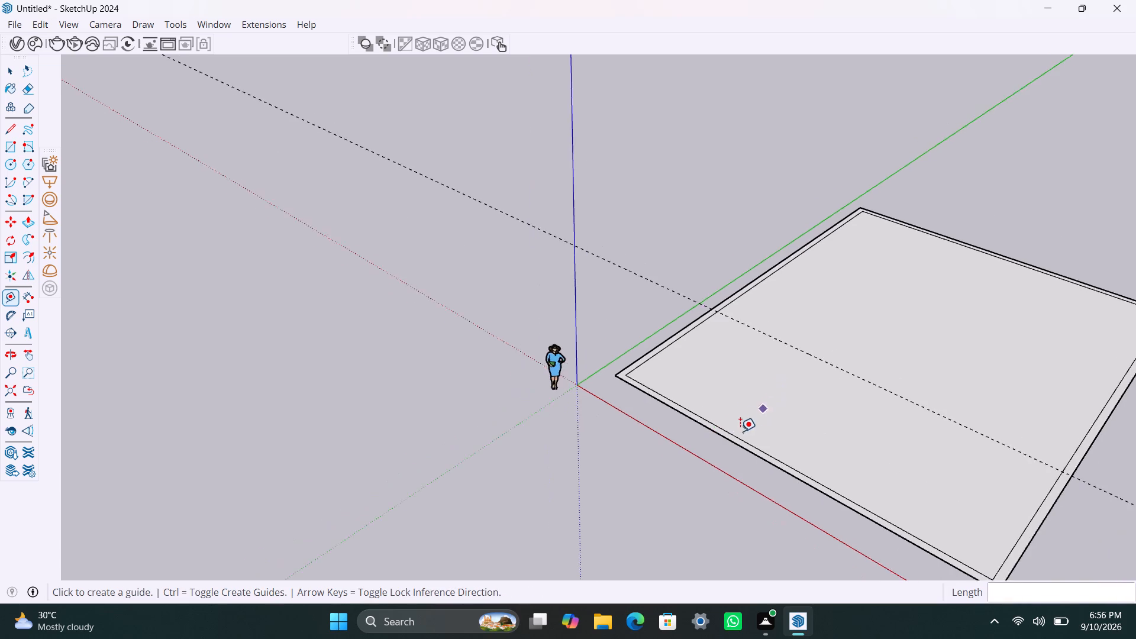
scroll(740, 431, down, 4)
middle_drag(657, 506, 892, 563)
scroll(753, 274, down, 3)
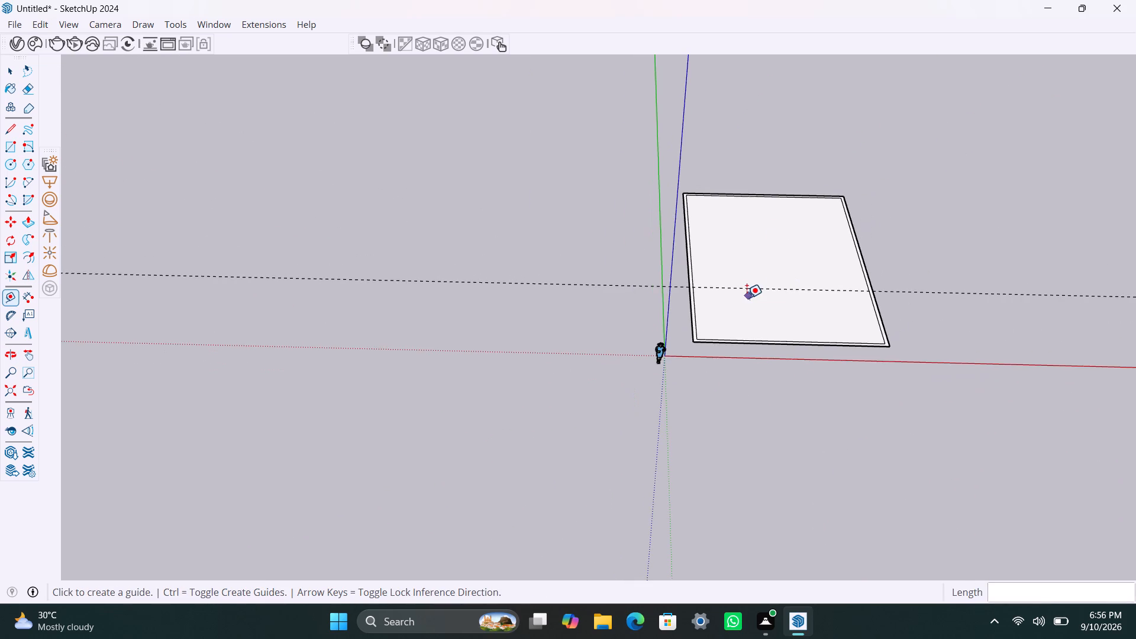
shift+middle_drag(747, 298, 705, 319)
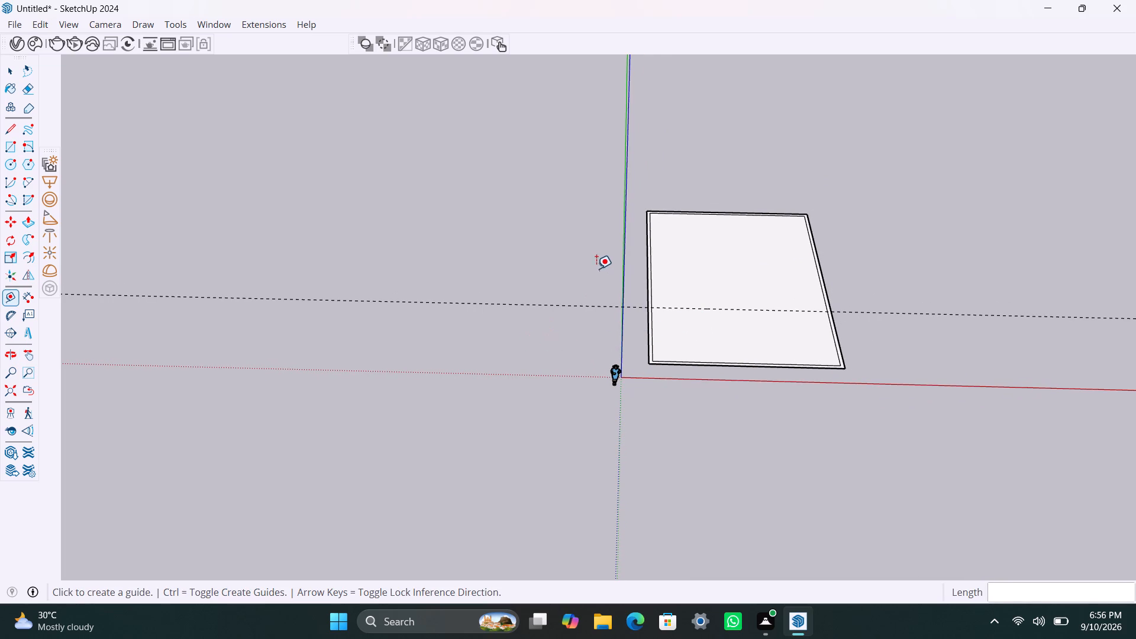
scroll(645, 291, up, 5)
click(646, 292)
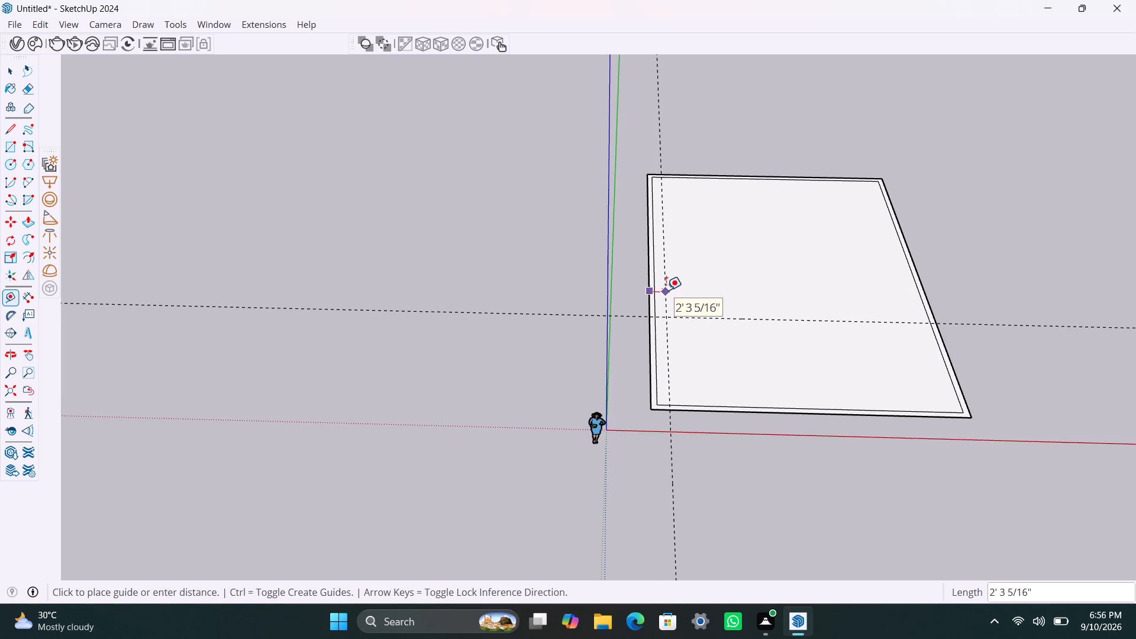
text(3')
text(1")
key(Return)
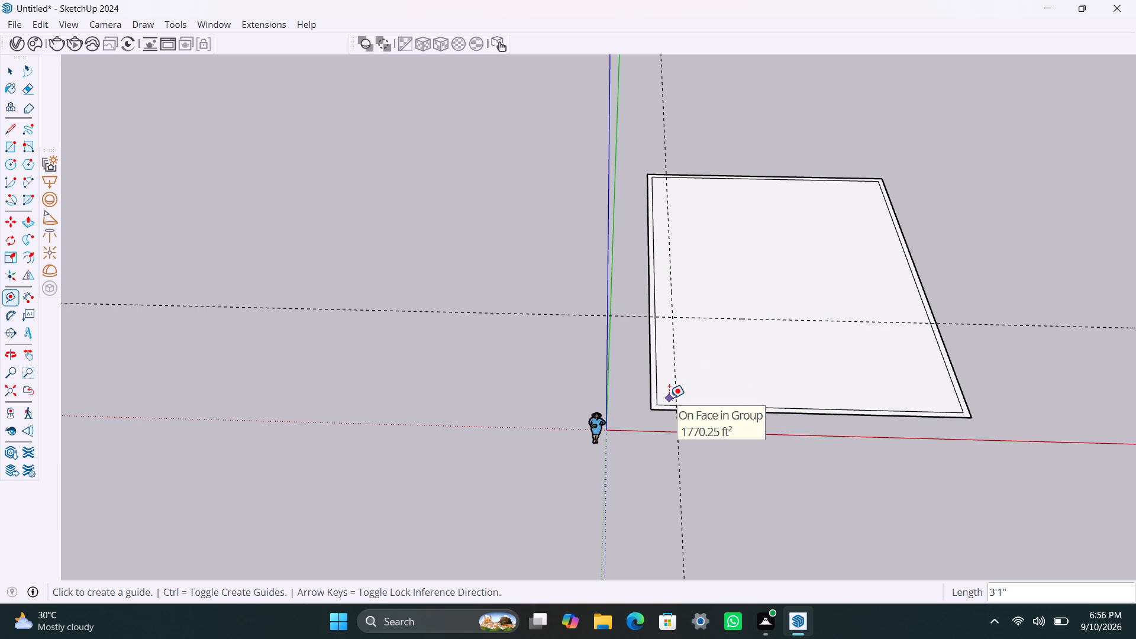
Place a parallel guide 11'1" further into the base from the guide beside the green-axis edge.
click(672, 354)
text(11)
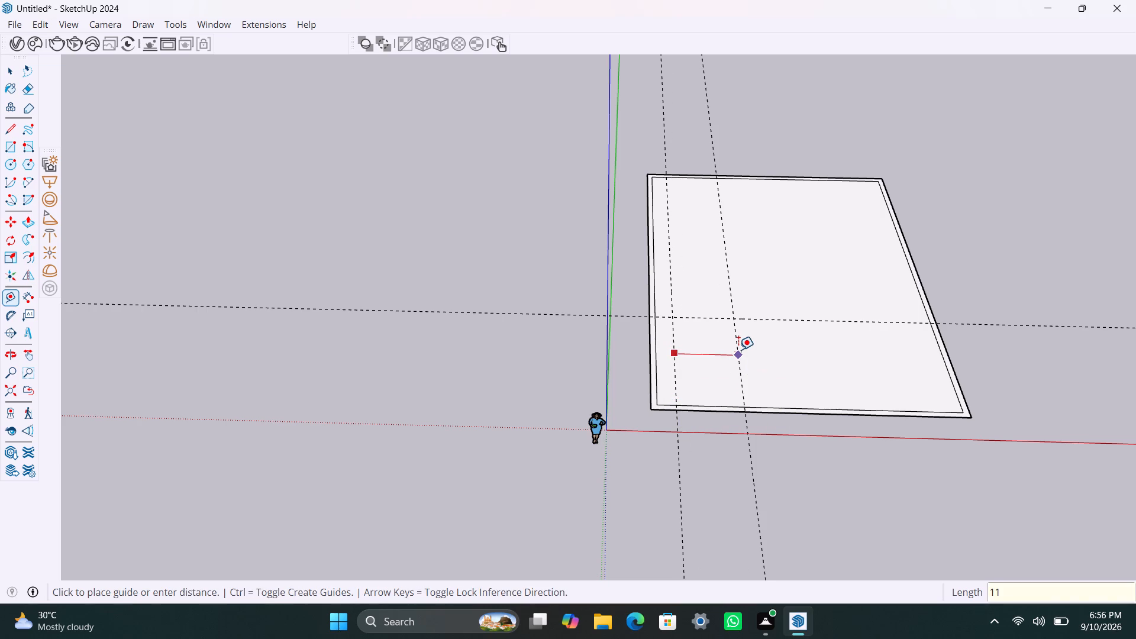
text('1")
key(Return)
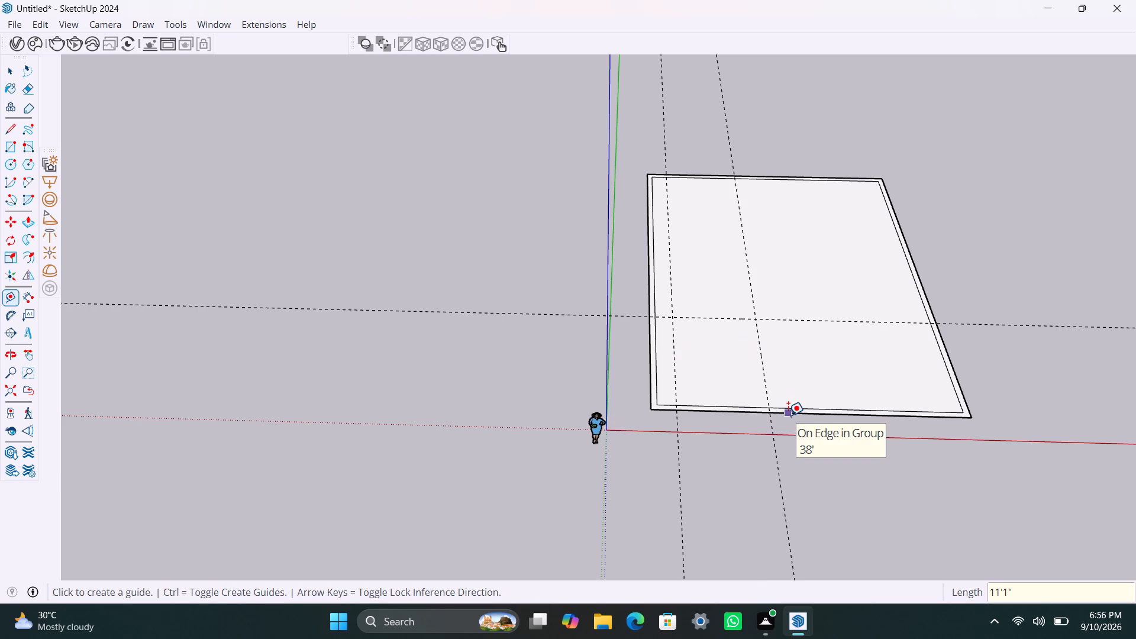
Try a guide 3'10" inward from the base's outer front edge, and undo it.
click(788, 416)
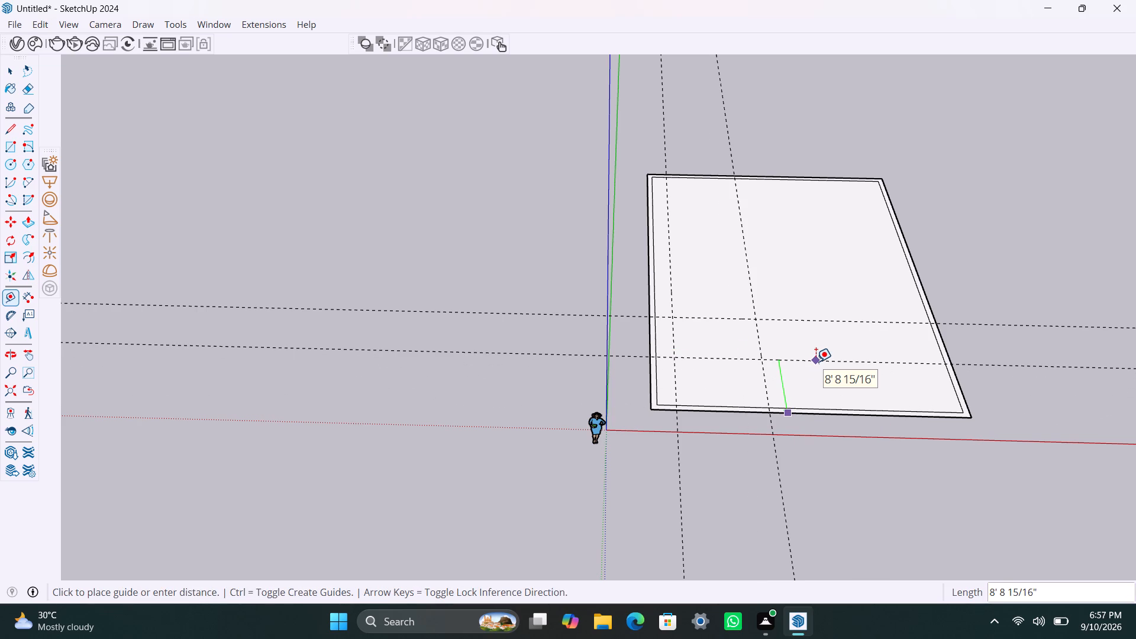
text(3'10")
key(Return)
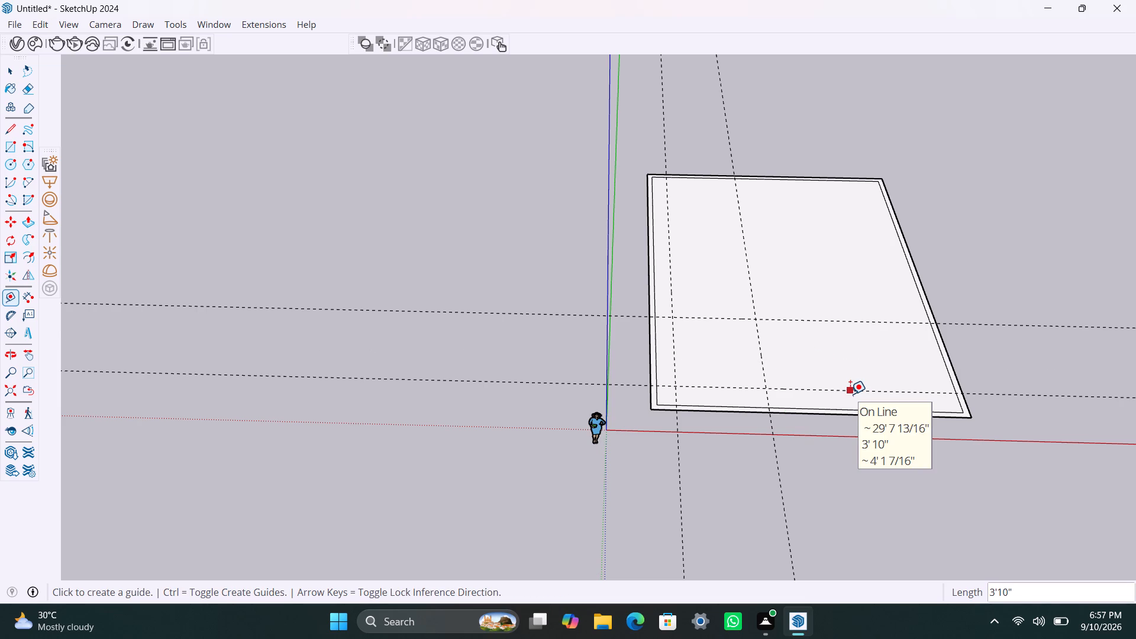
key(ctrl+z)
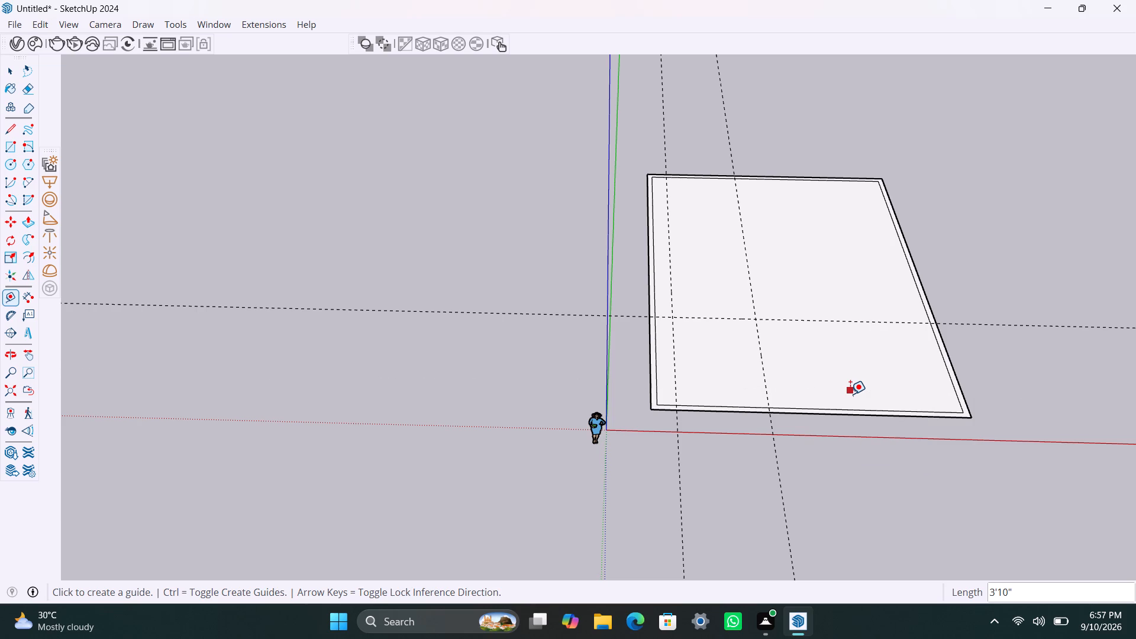
Place a guide parallel to the base's outer front edge, 11'2" inward.
click(868, 416)
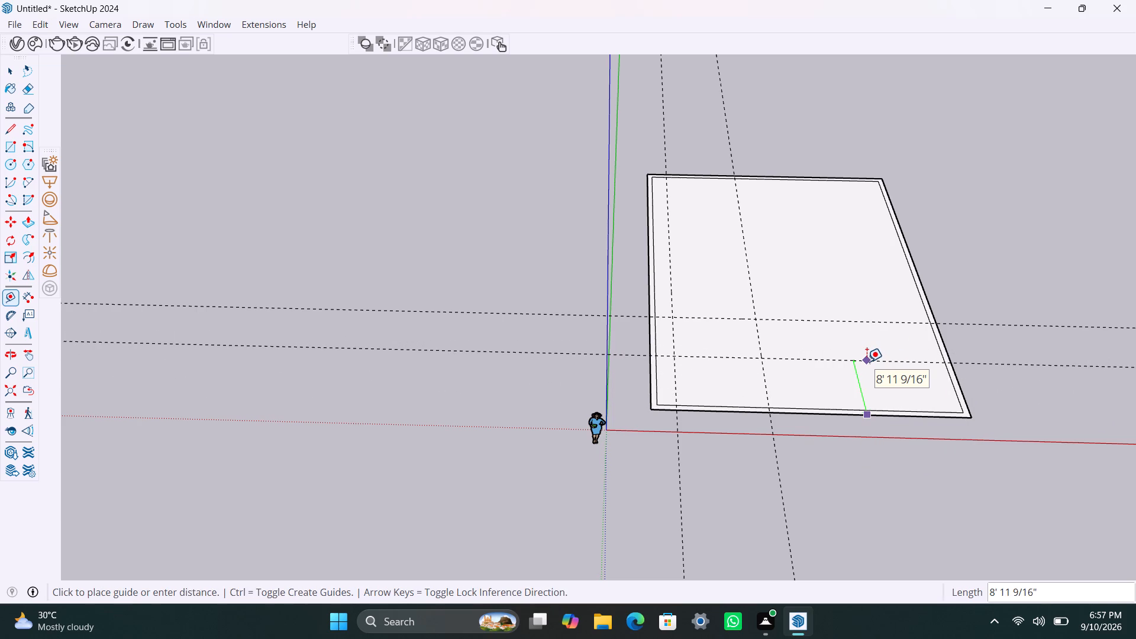
text(11'2")
key(Return)
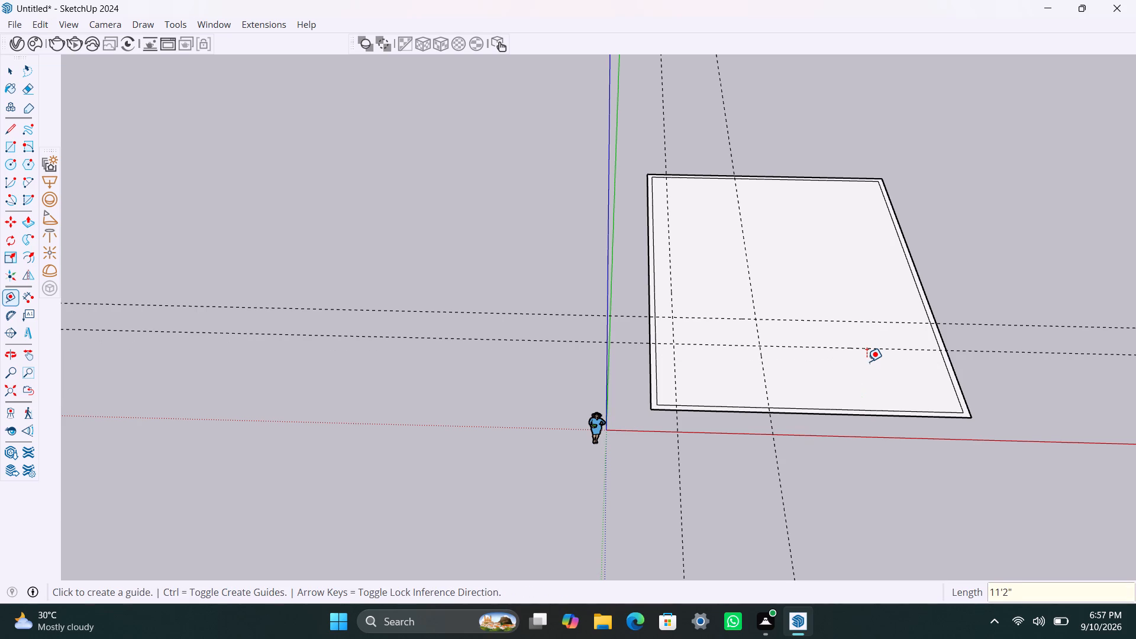
key(space)
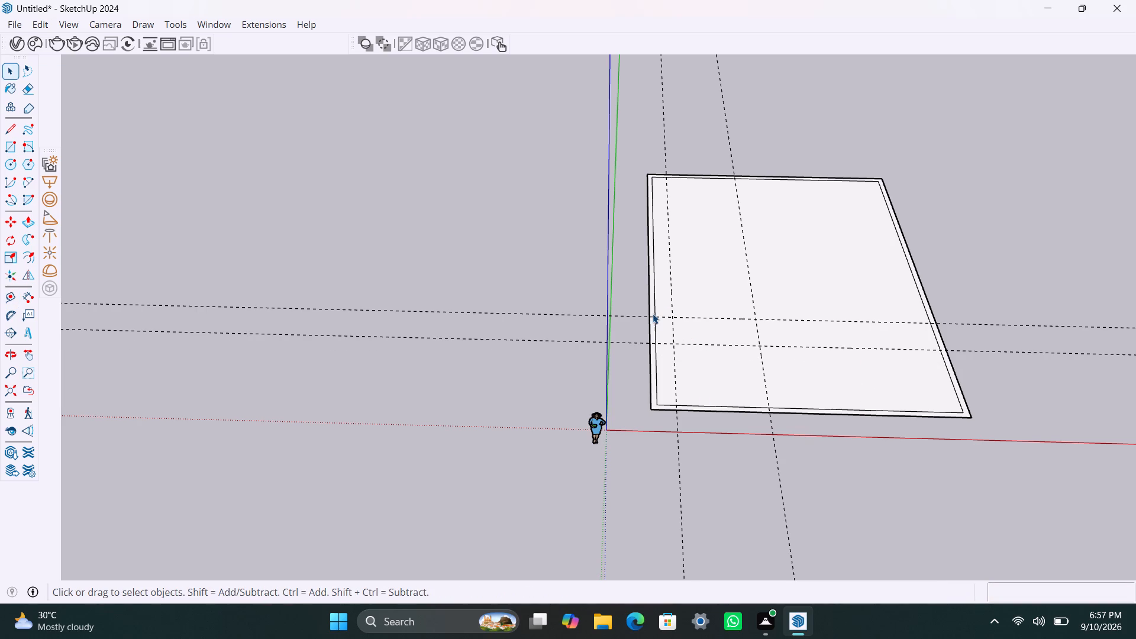
Open the base group and delete the inner offset edge on the side beside the green axis.
scroll(654, 311, up, 2)
click(654, 311)
click(654, 311)
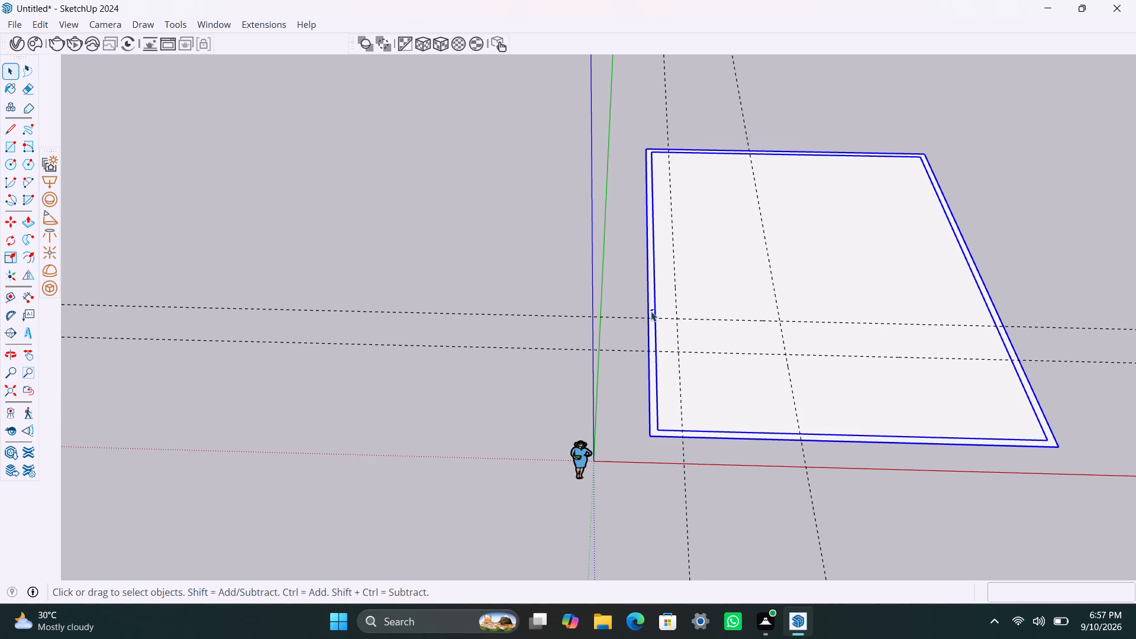
click(650, 312)
double_click(656, 306)
click(656, 309)
scroll(656, 312, up, 3)
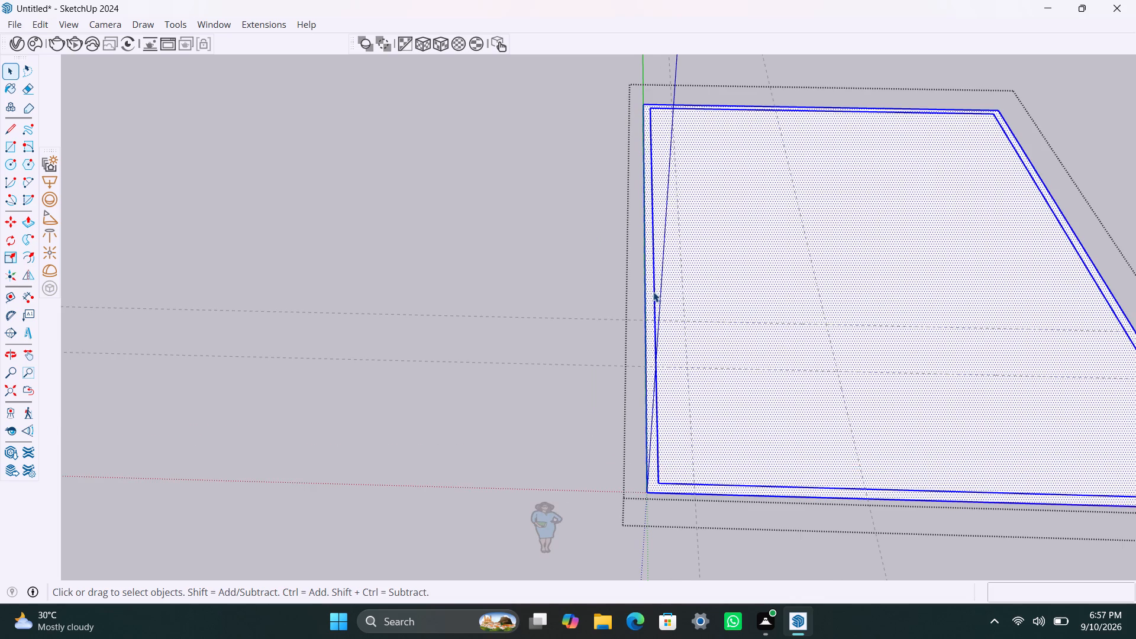
click(653, 292)
key(Delete)
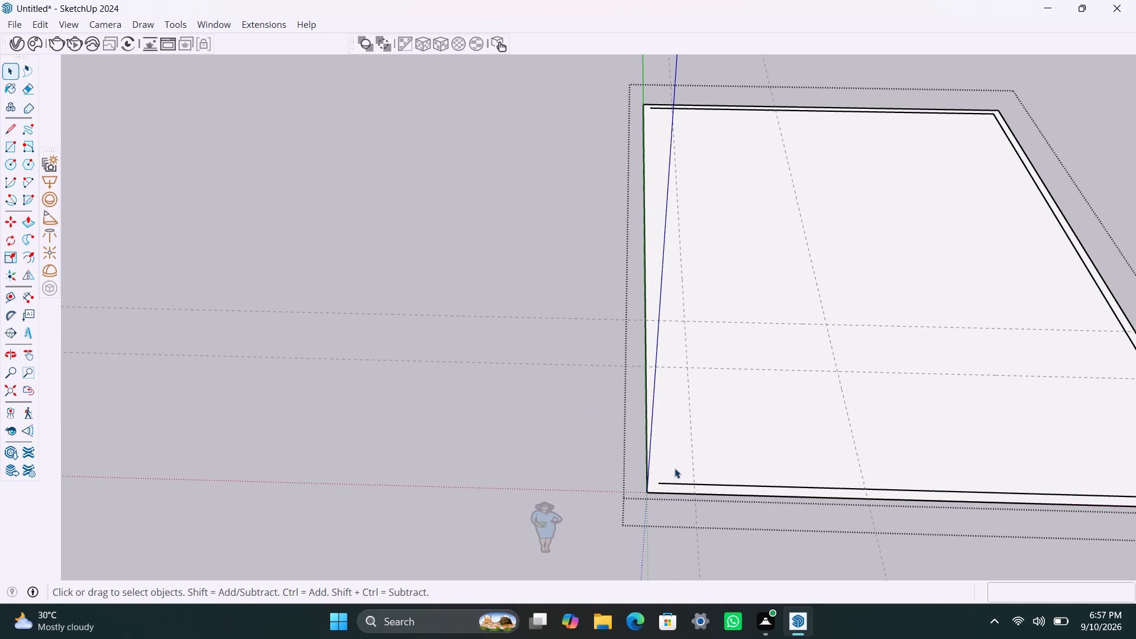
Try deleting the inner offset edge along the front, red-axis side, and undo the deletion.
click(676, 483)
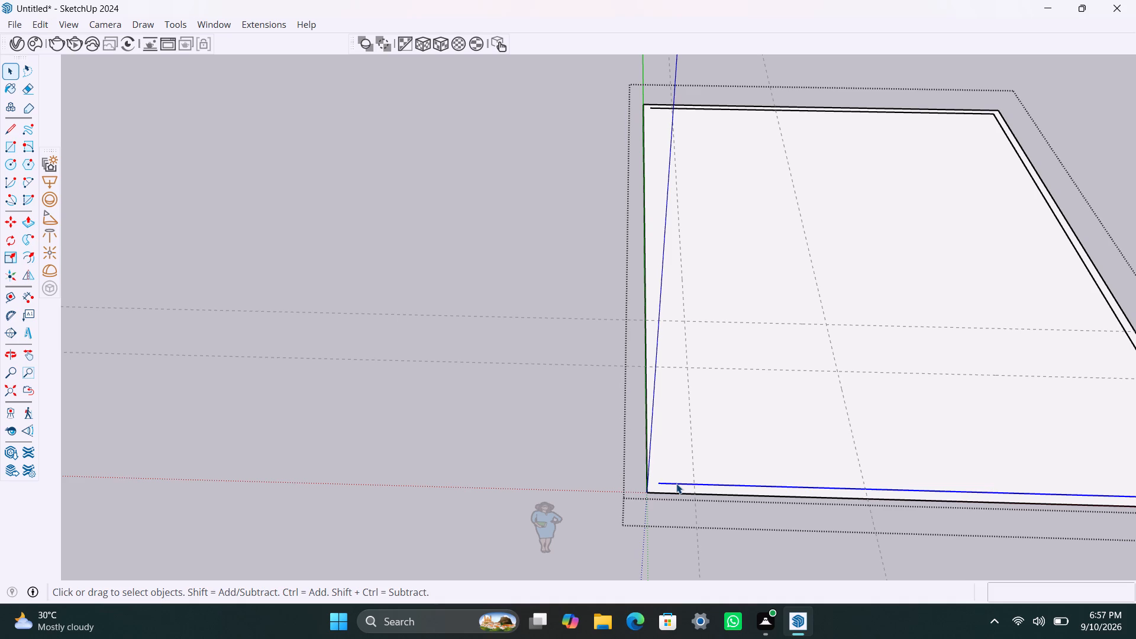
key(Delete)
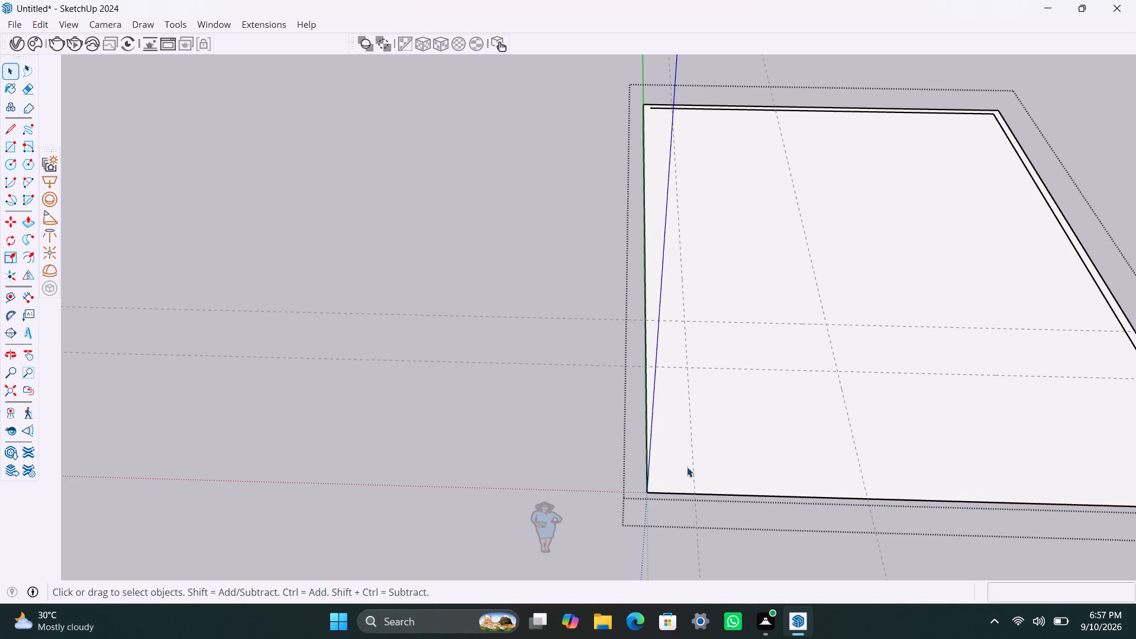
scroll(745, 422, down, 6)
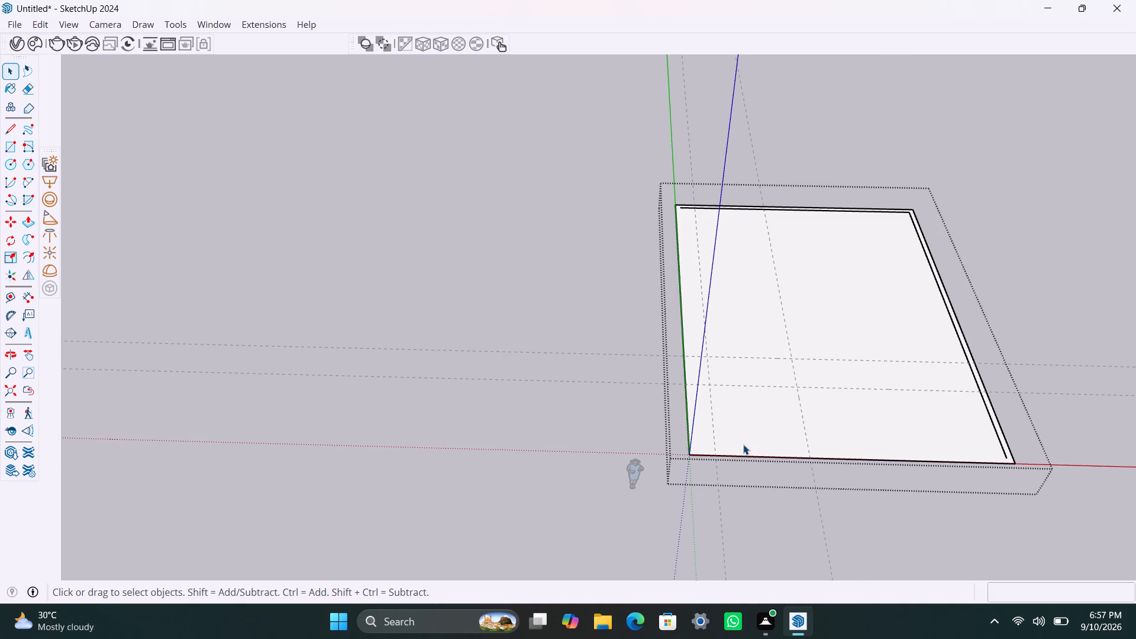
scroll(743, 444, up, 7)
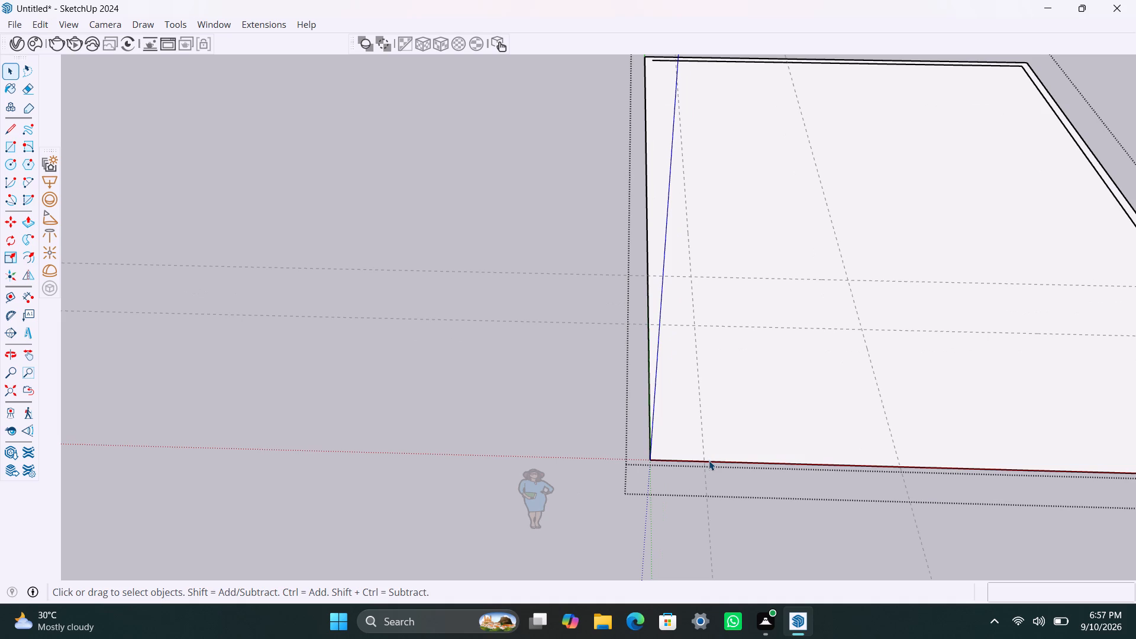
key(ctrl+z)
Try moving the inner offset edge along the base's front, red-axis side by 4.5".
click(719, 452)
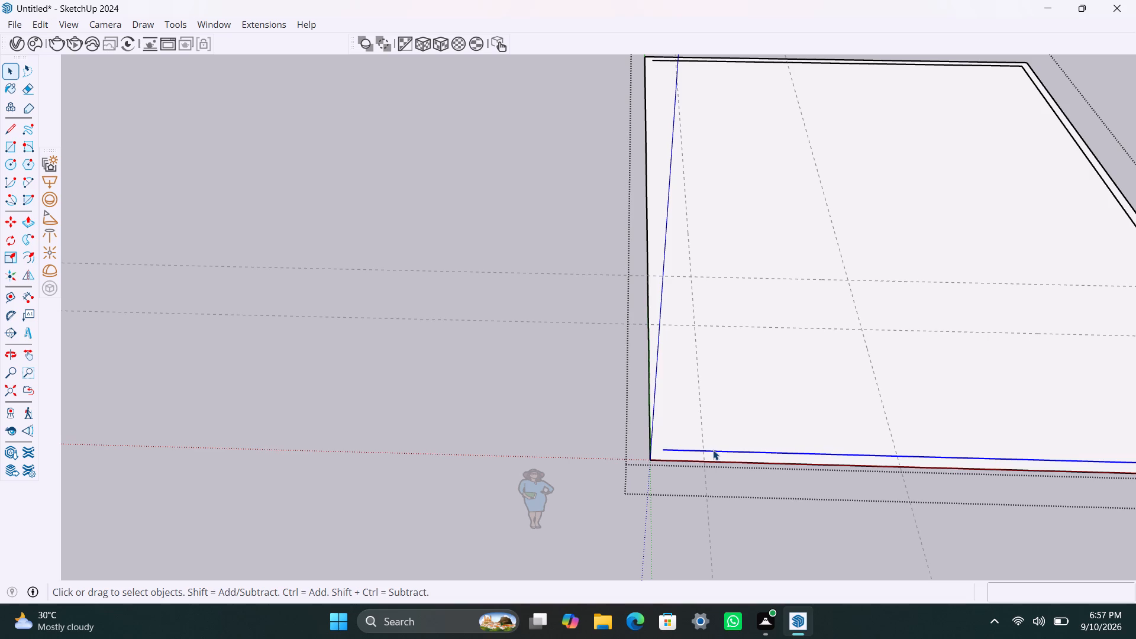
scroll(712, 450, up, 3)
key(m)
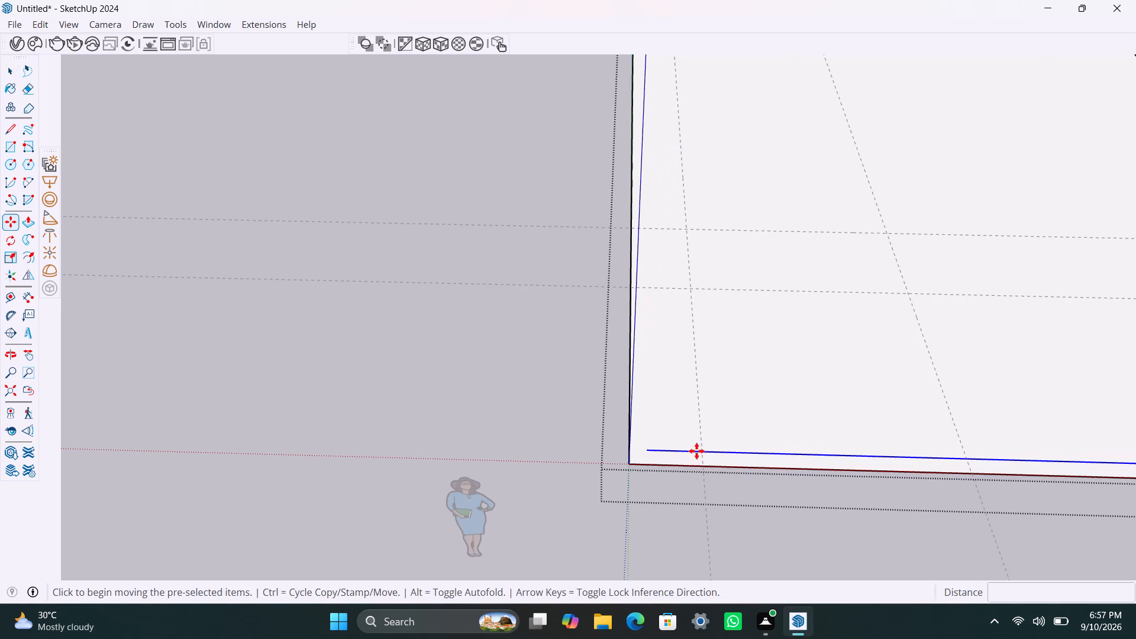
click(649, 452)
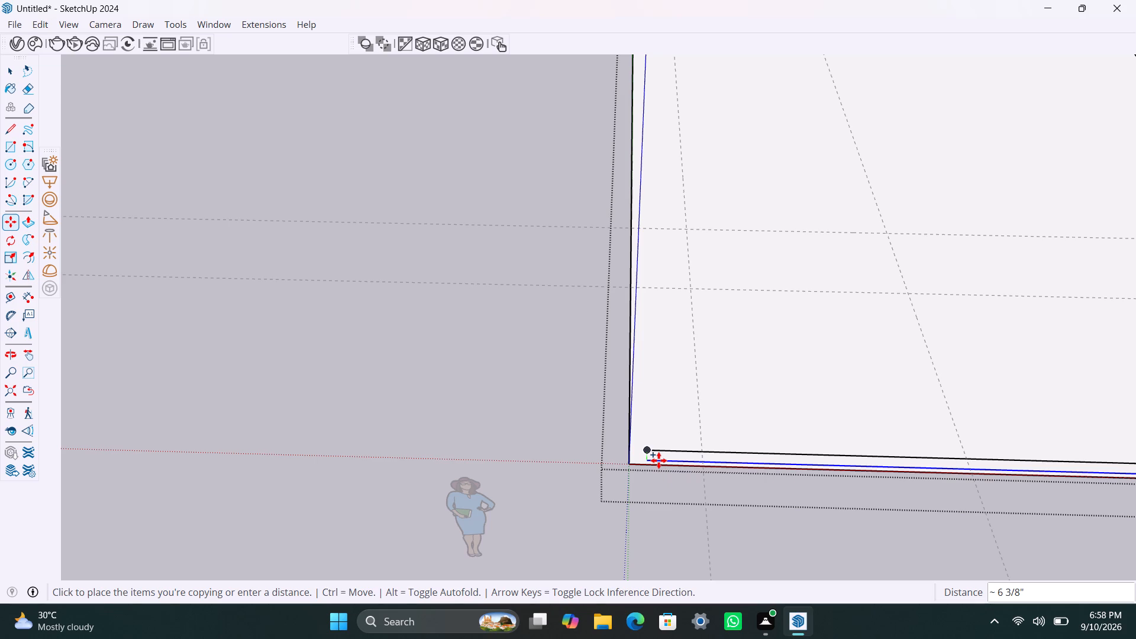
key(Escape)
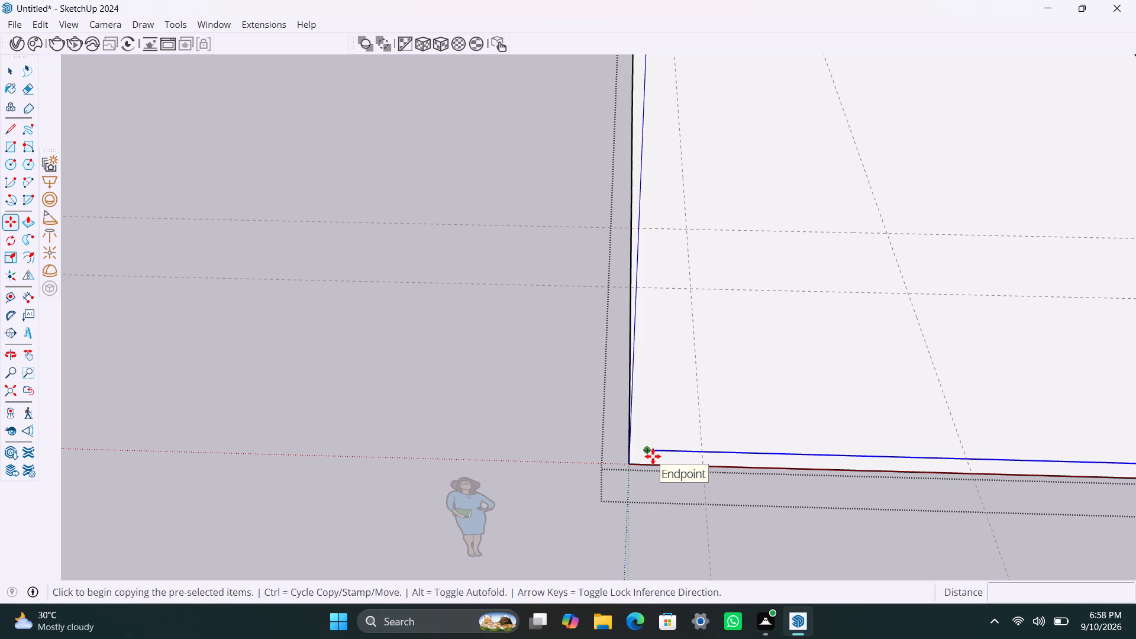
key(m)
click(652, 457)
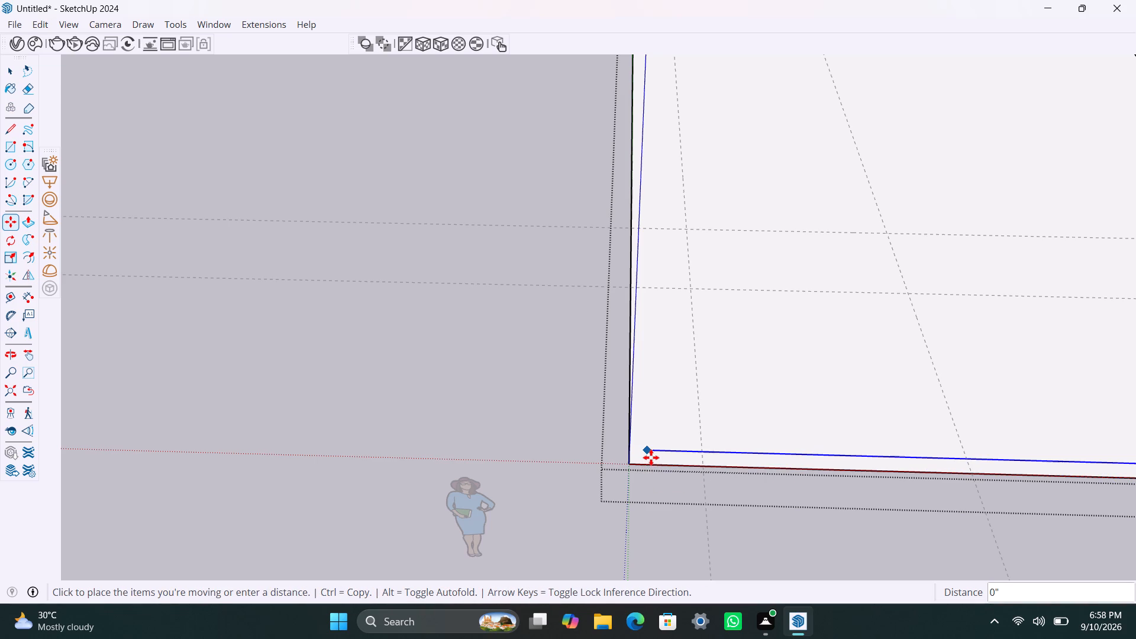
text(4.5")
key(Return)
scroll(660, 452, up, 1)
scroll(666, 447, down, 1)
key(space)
Undo the front edge move and the earlier deletion of the inner offset edge beside the green axis.
scroll(782, 375, down, 7)
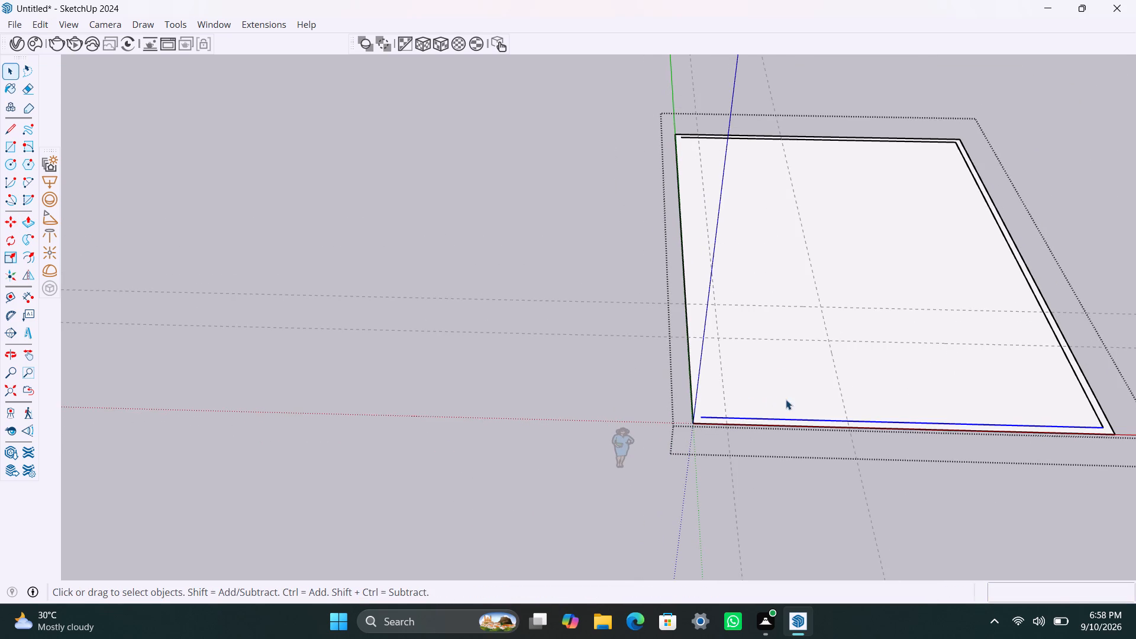
middle_drag(706, 433, 606, 538)
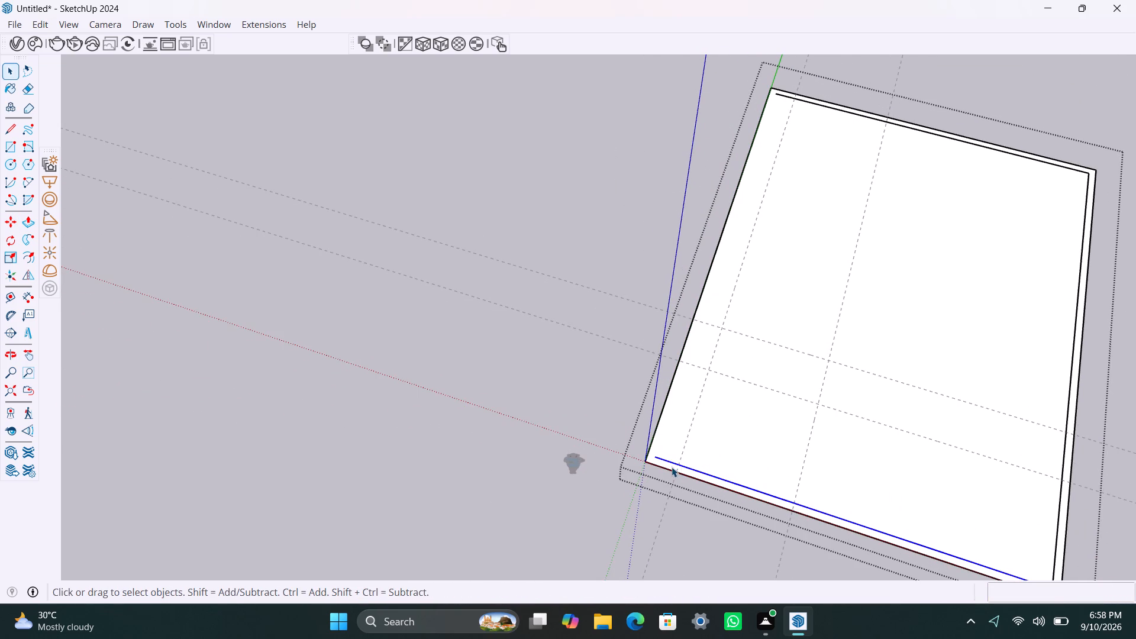
scroll(676, 448, down, 4)
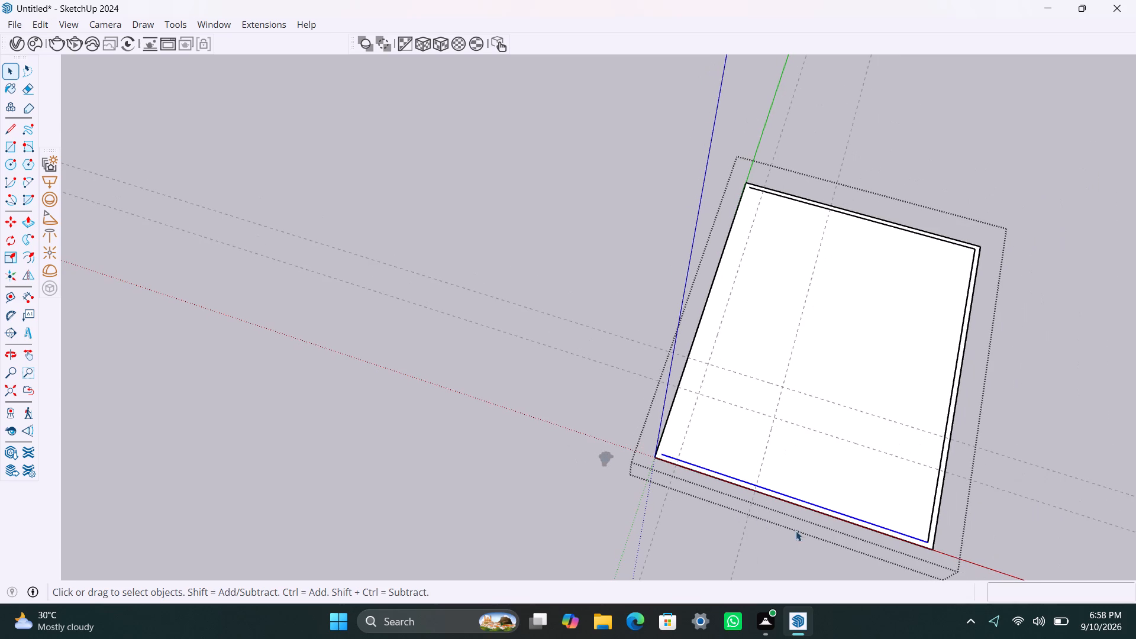
scroll(841, 531, up, 3)
scroll(909, 537, up, 10)
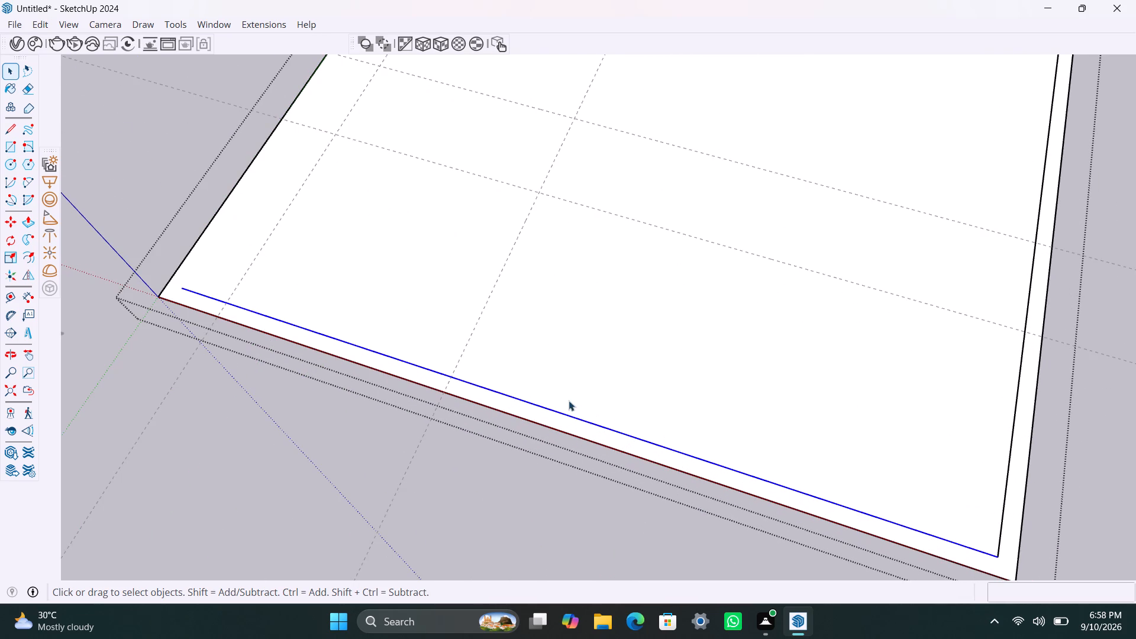
scroll(567, 401, up, 3)
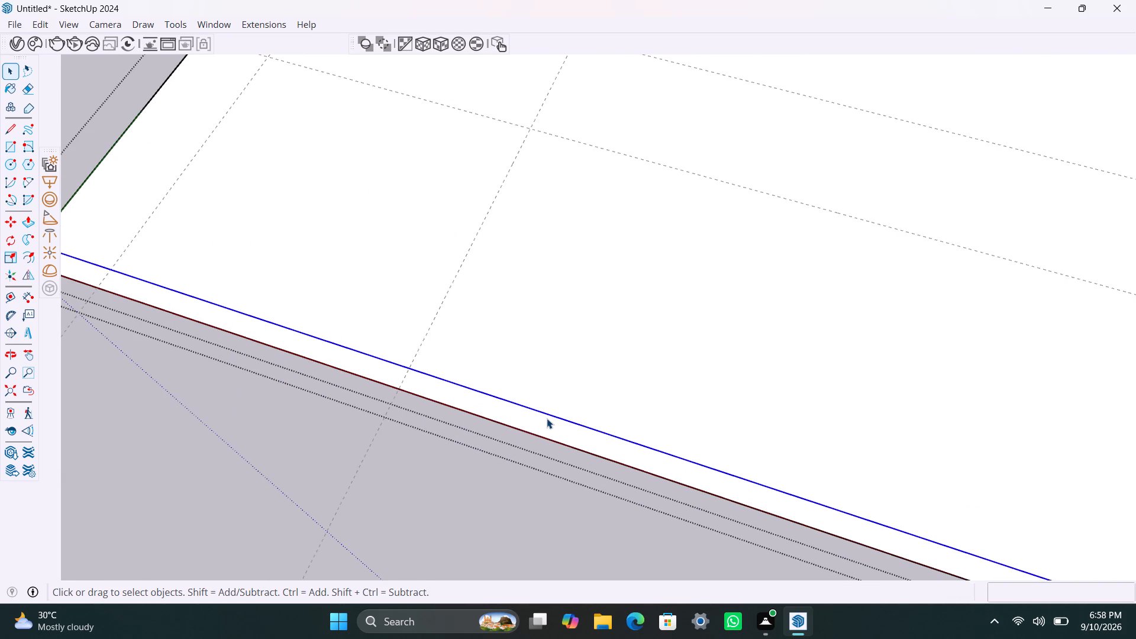
key(ctrl+z)
key(ctrl+z)
Move the inner offset edge along the front, red-axis side 4.5" outward, toward the base's outer front edge.
scroll(597, 369, down, 10)
middle_drag(584, 406, 689, 415)
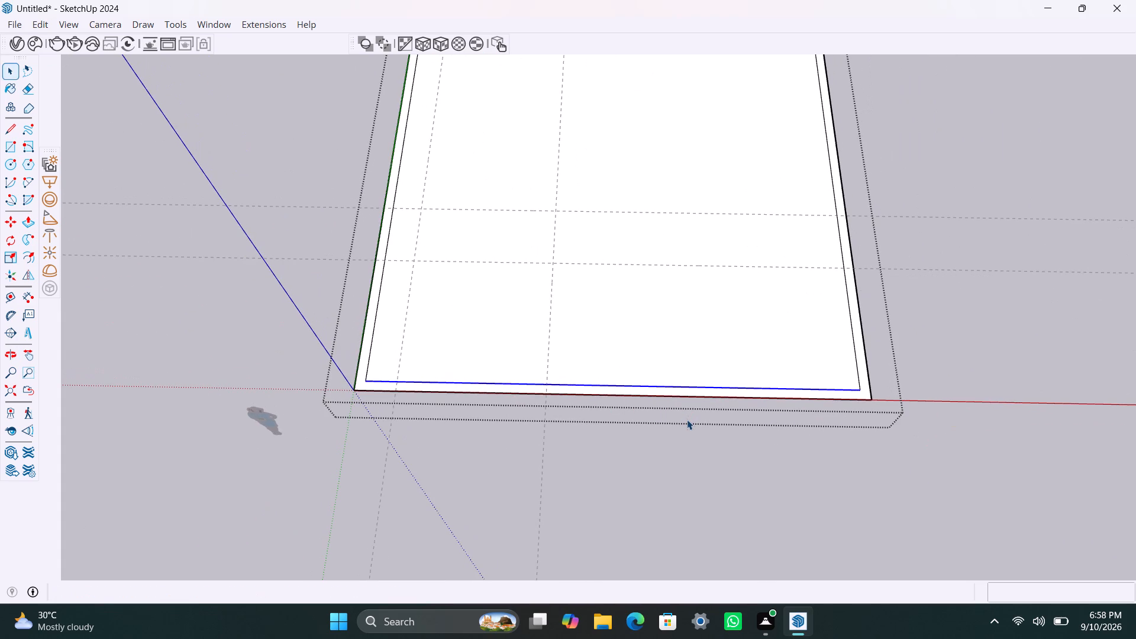
scroll(499, 379, up, 2)
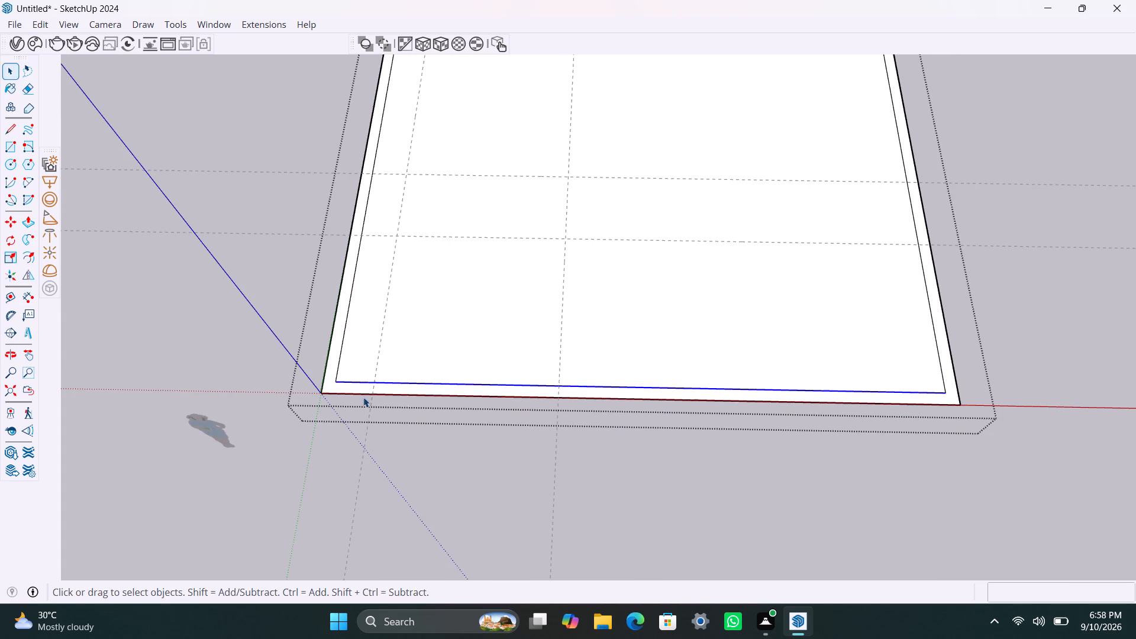
middle_drag(405, 396, 496, 396)
scroll(435, 385, up, 5)
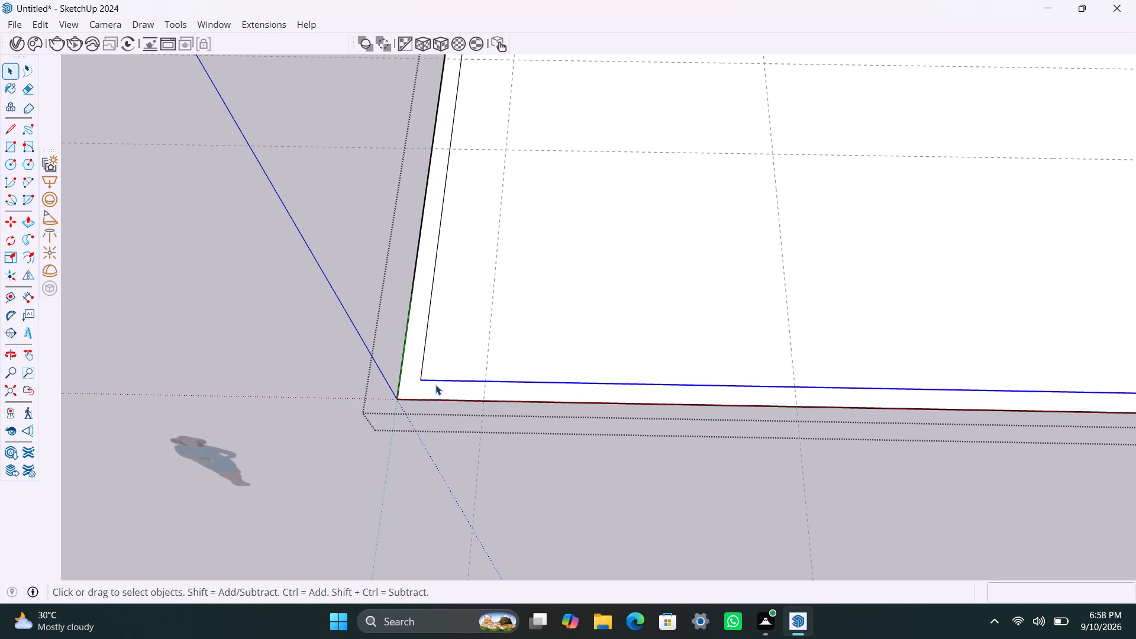
key(m)
click(450, 380)
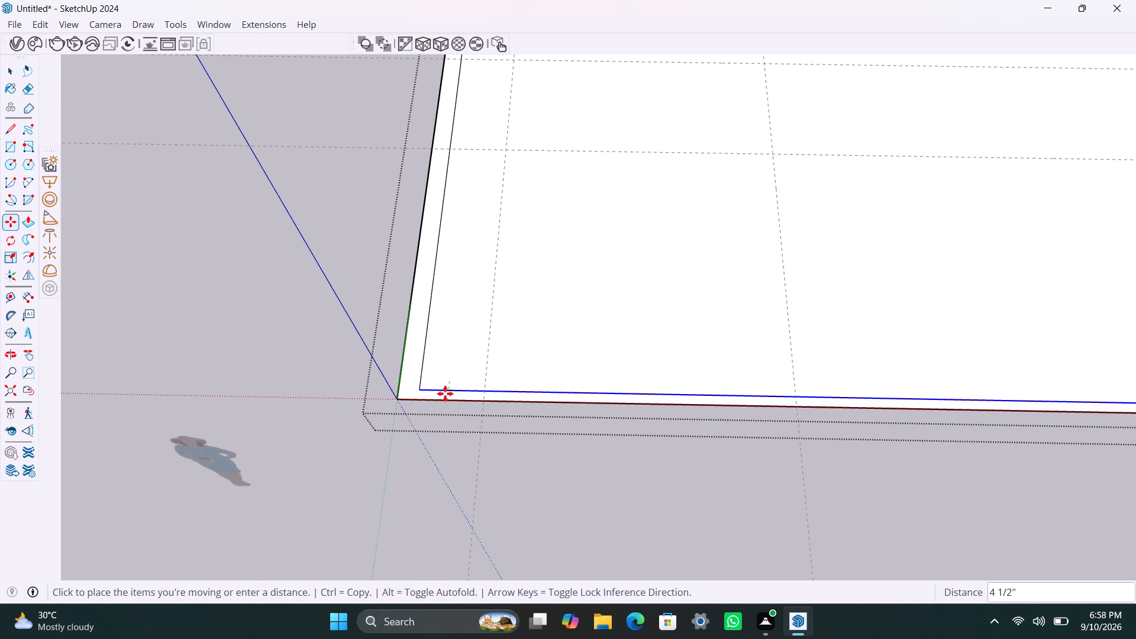
text(4.5")
key(Return)
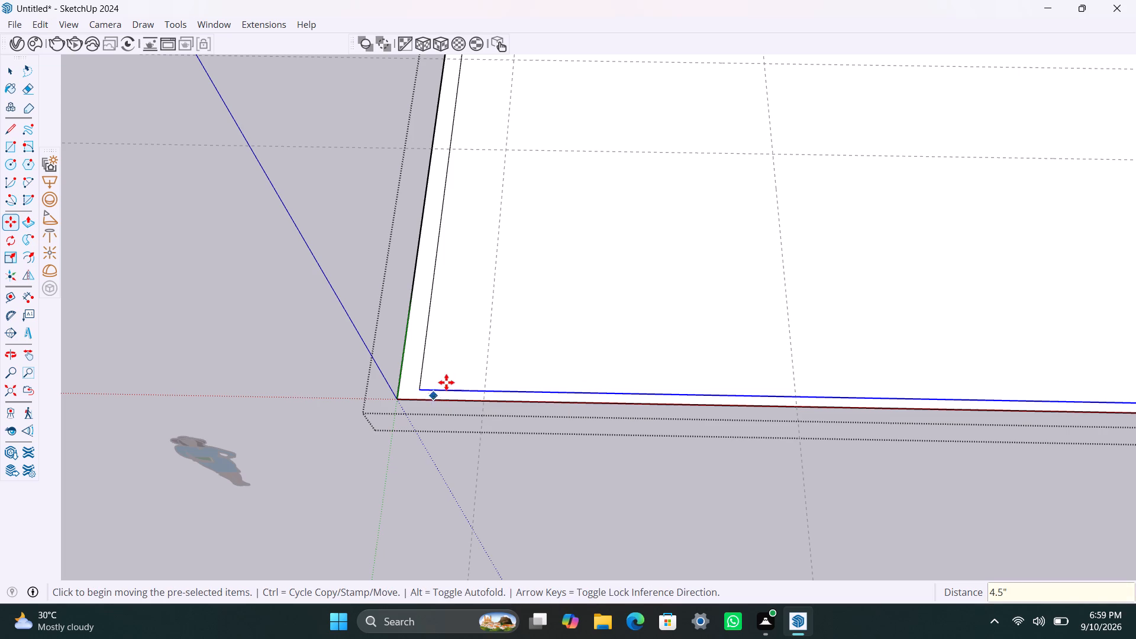
key(space)
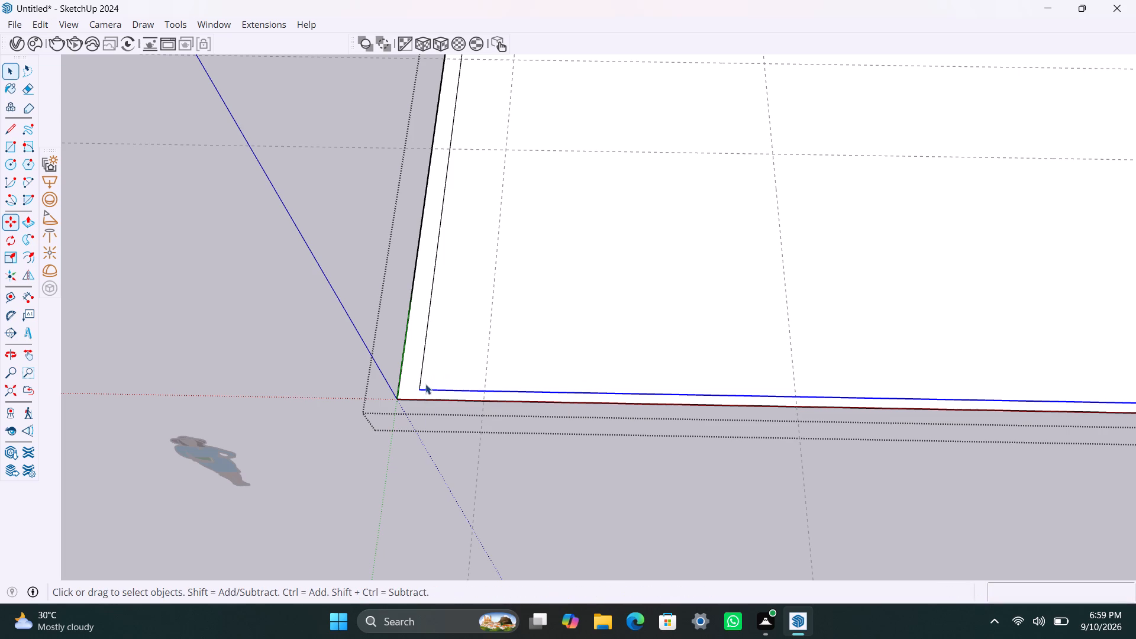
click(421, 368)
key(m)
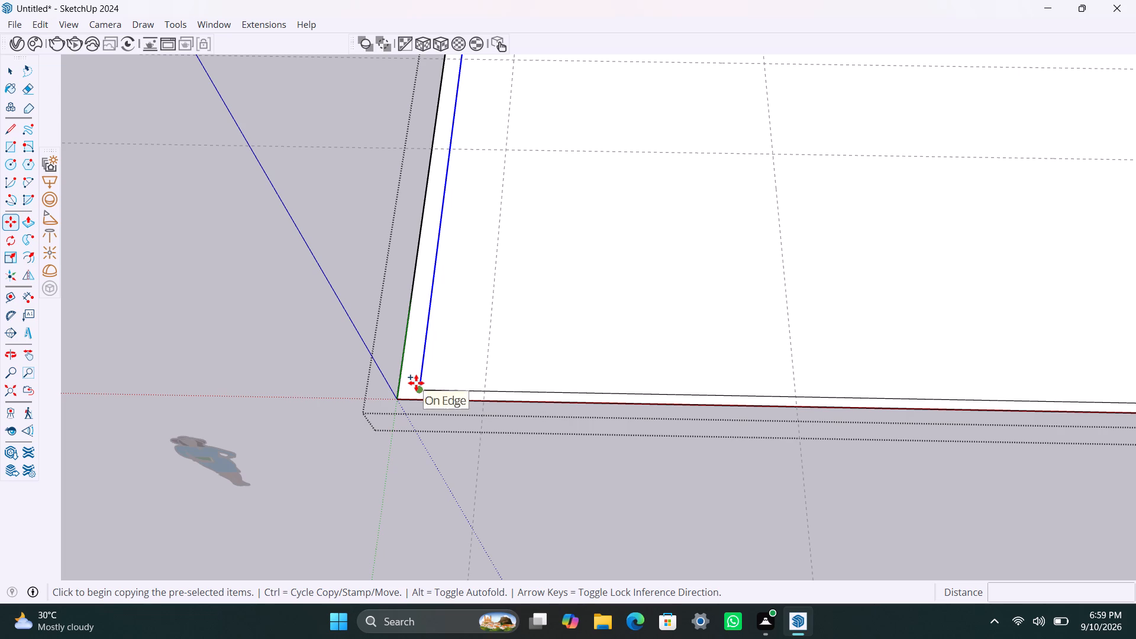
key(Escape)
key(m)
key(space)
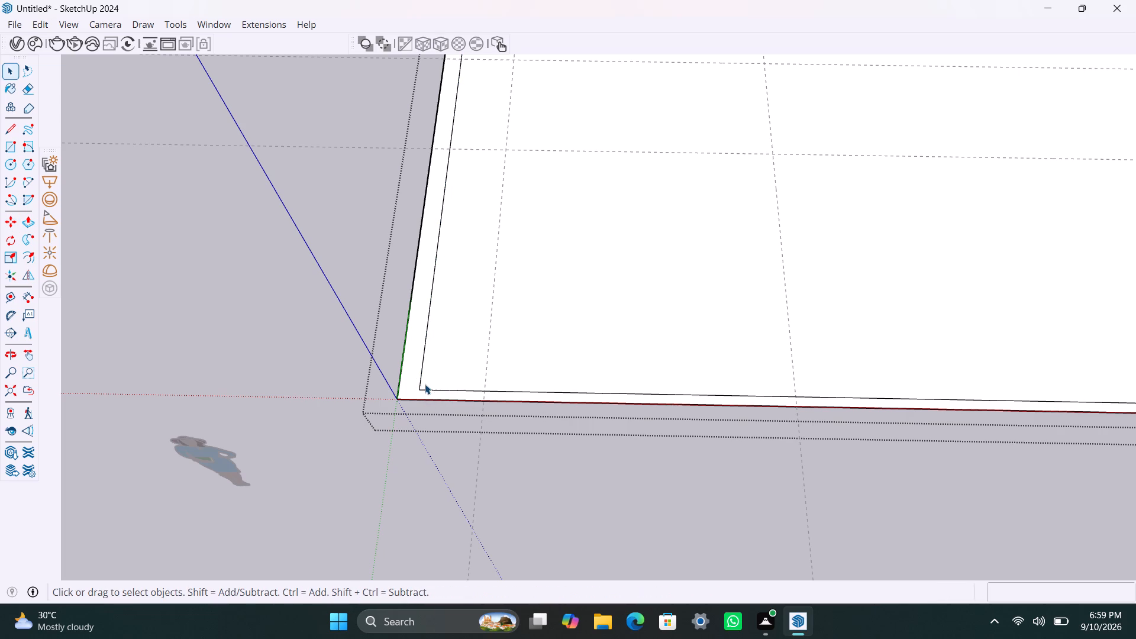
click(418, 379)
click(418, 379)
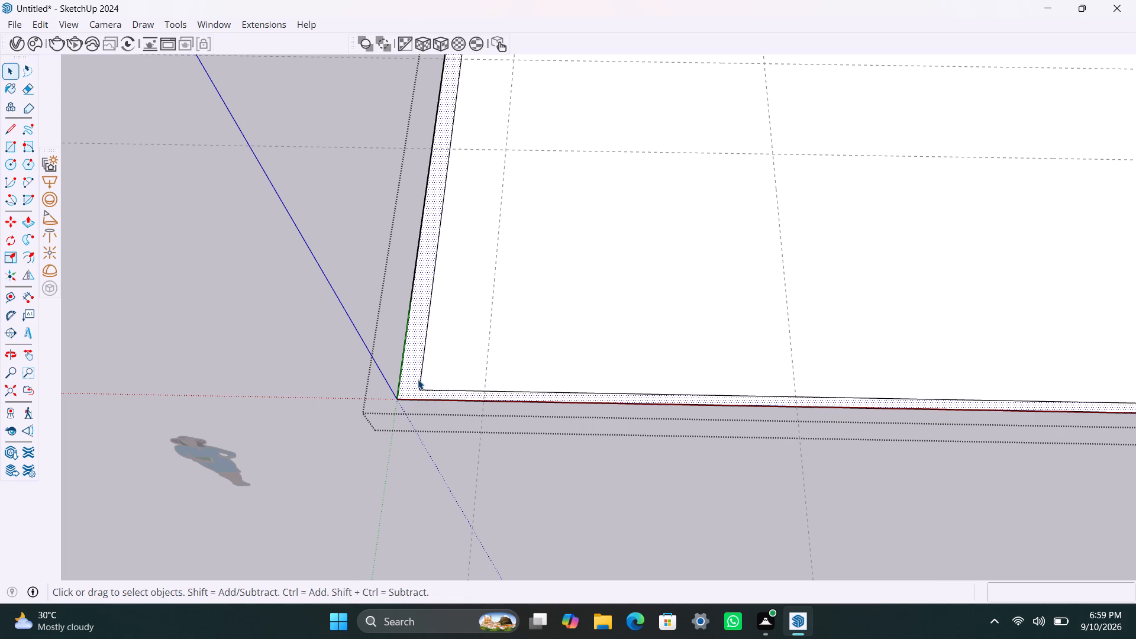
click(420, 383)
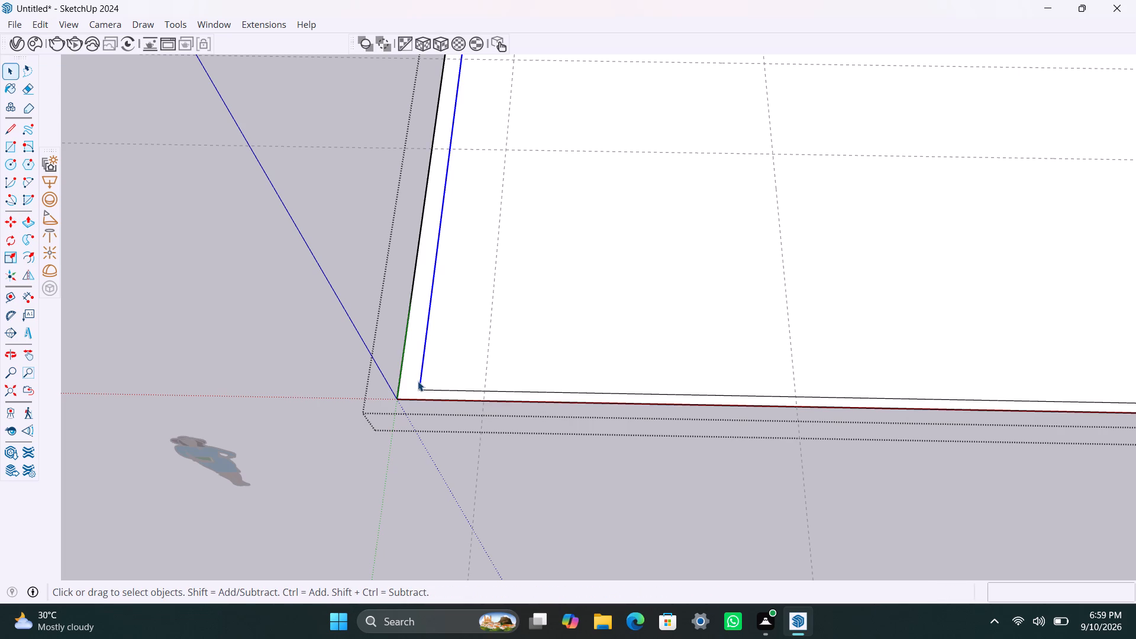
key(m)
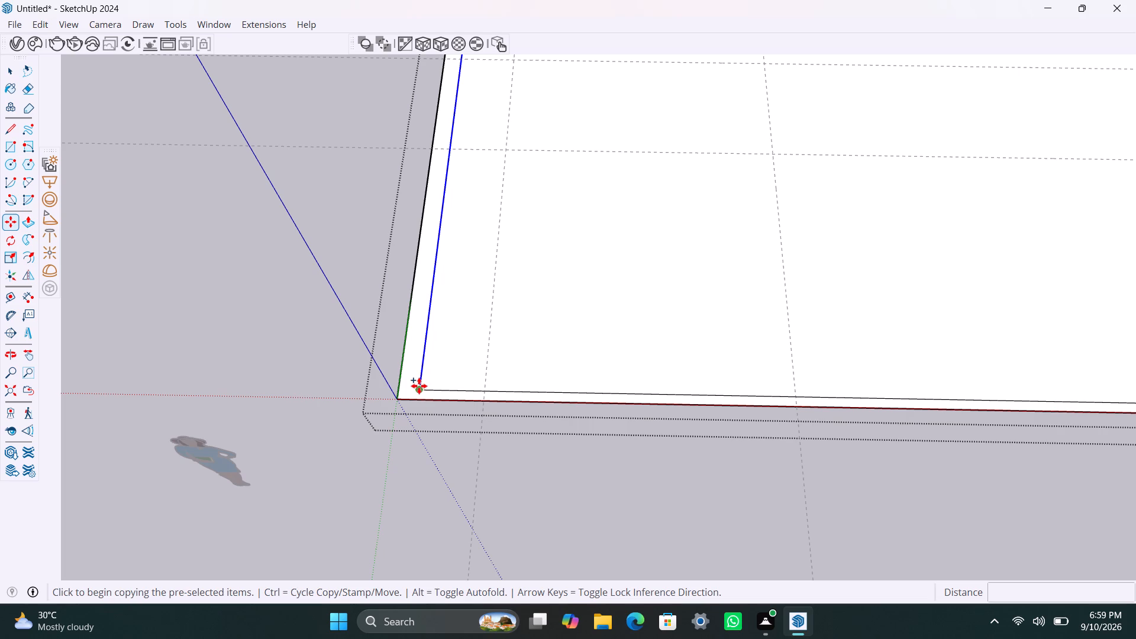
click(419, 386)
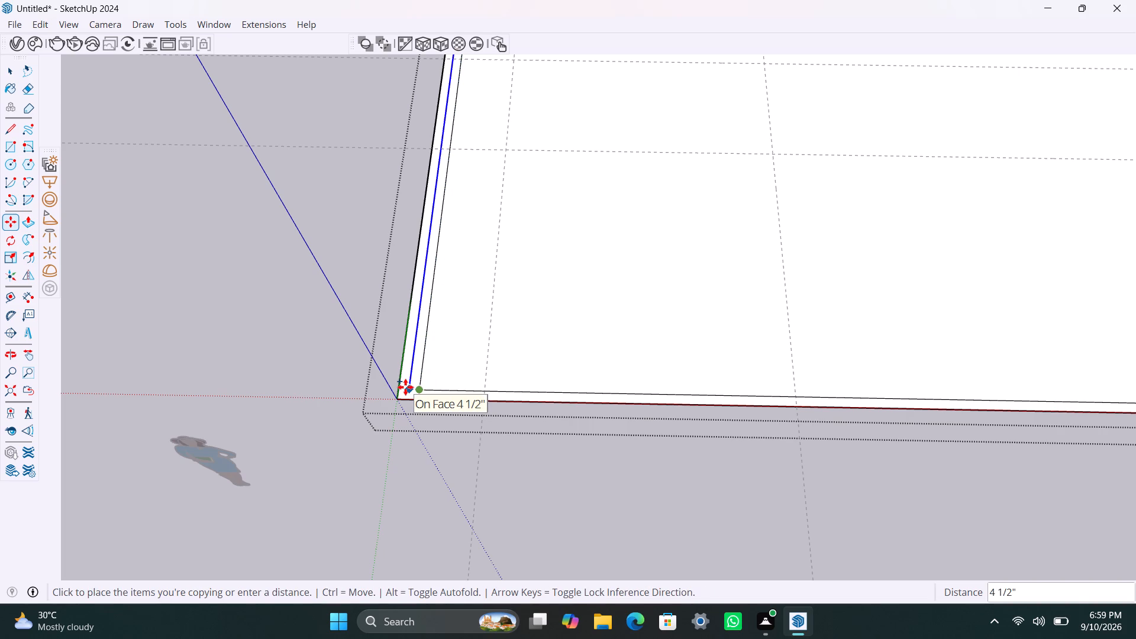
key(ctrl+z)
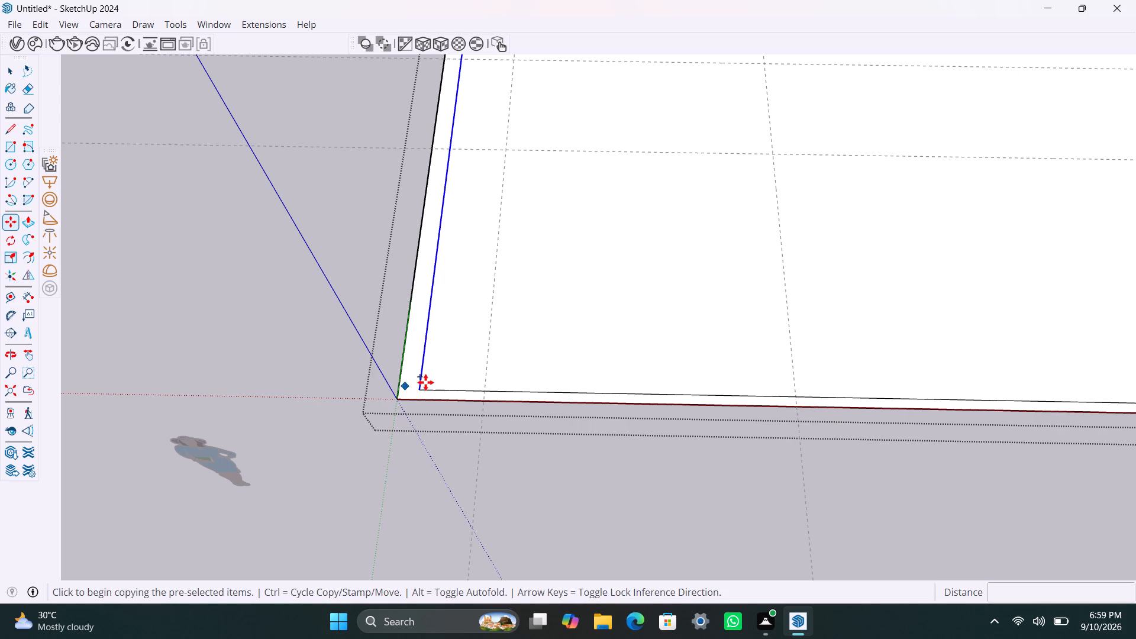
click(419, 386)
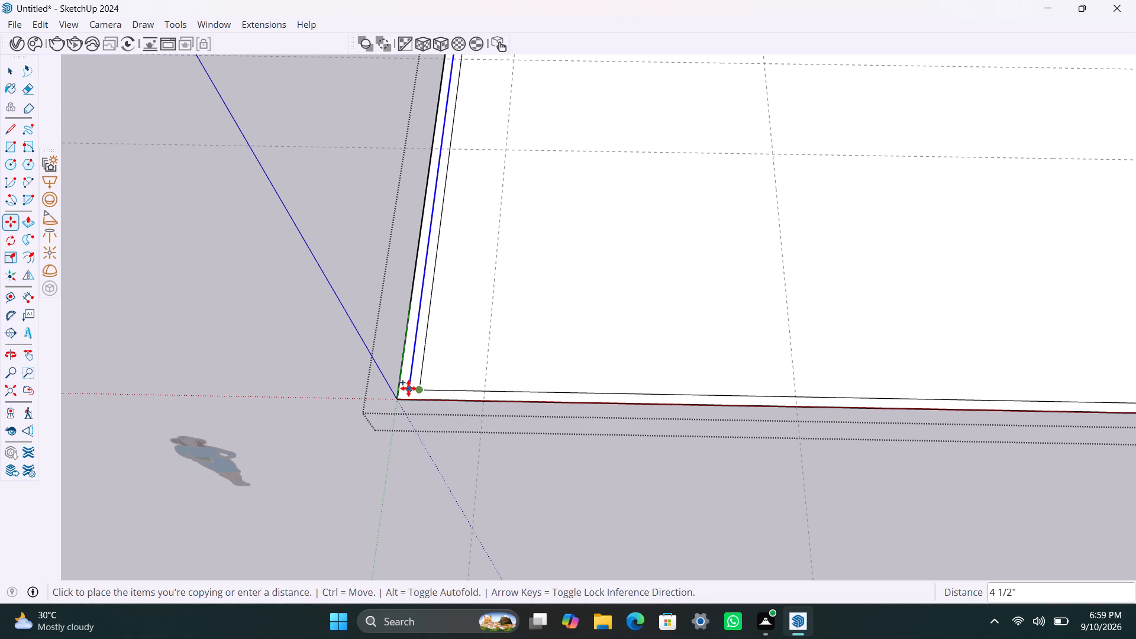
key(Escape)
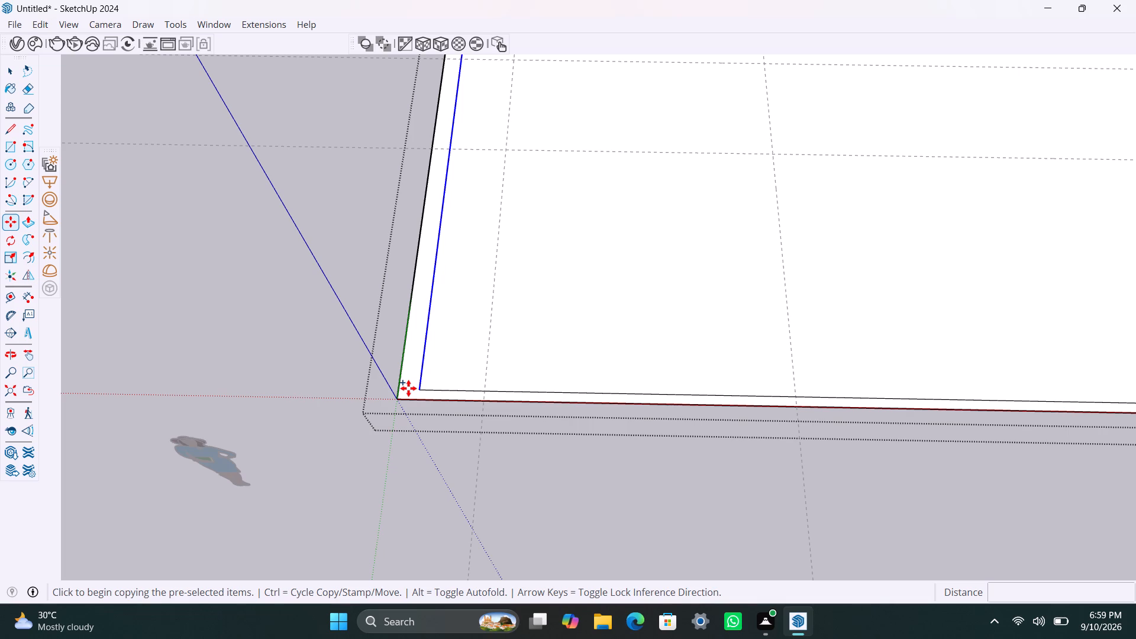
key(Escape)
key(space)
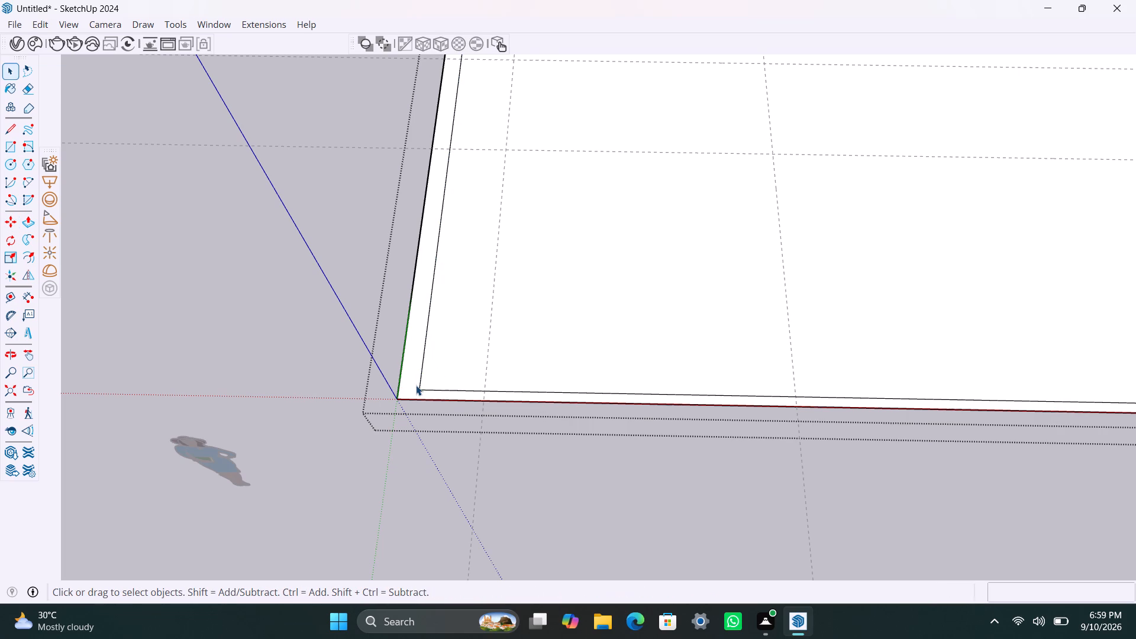
Move the inner offset edge beside the green axis 4.5" outward, toward the base's outer edge.
click(417, 385)
click(419, 382)
key(m)
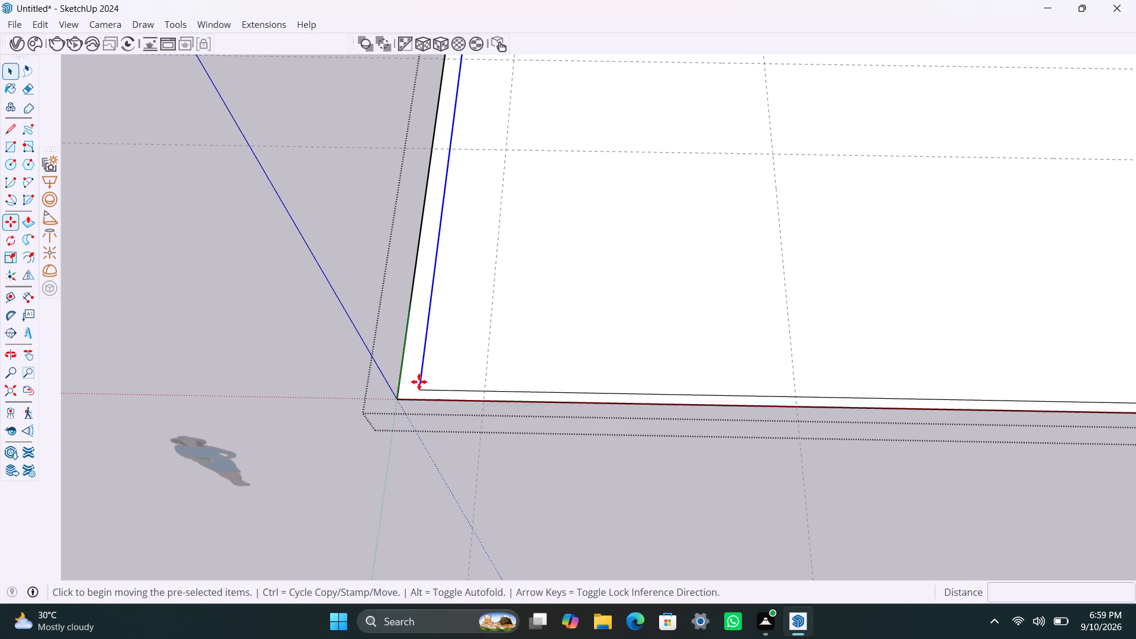
double_click(415, 386)
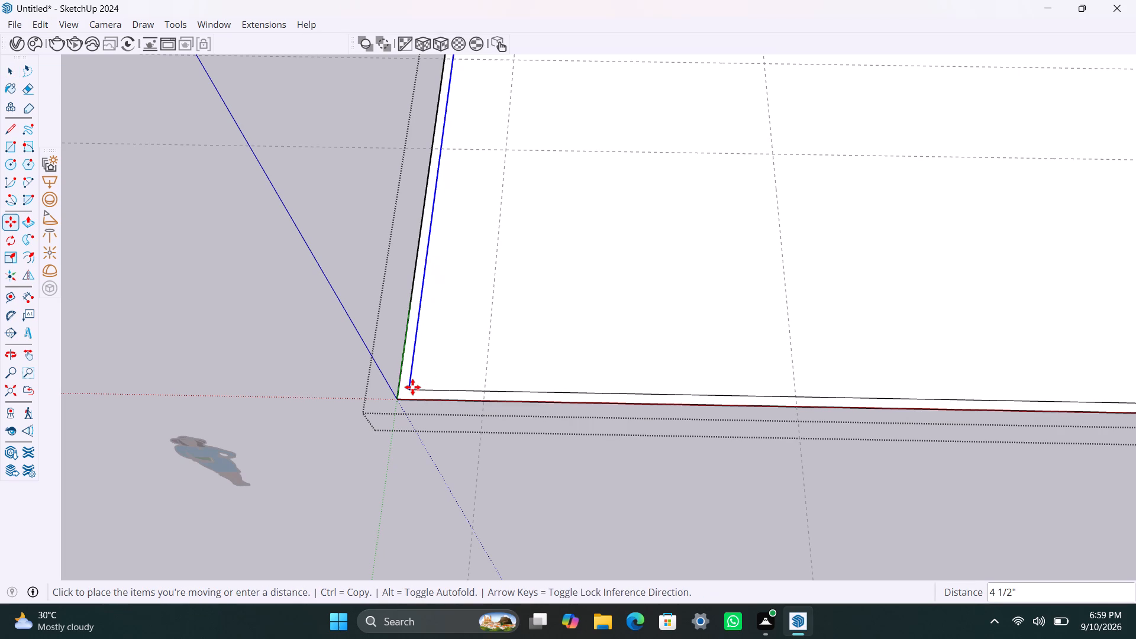
text(4.5")
key(Return)
key(space)
click(396, 294)
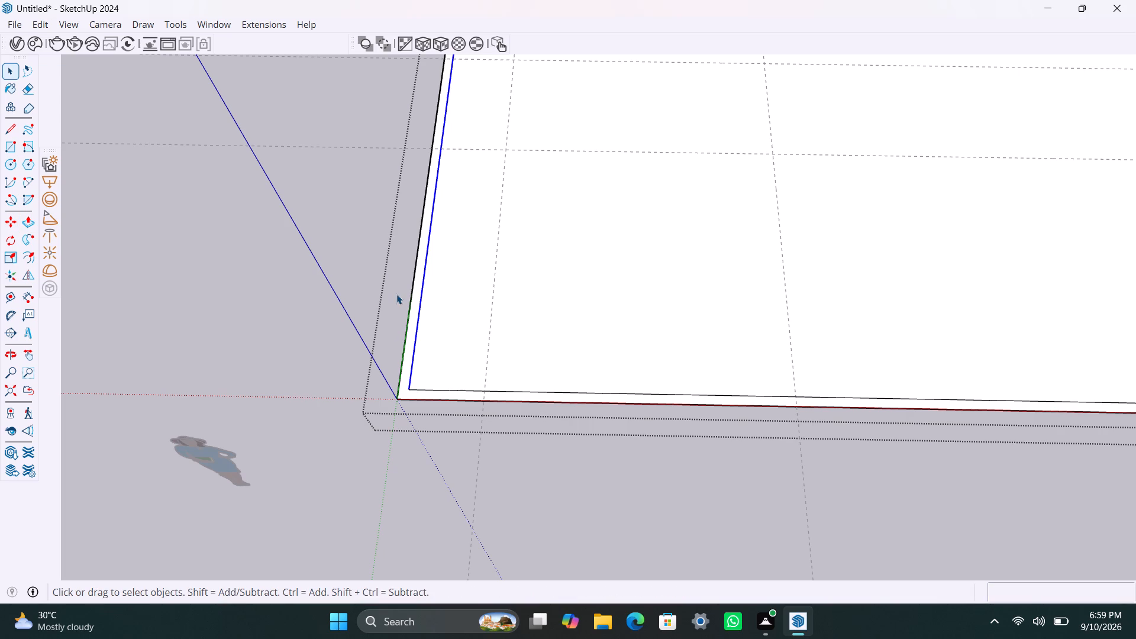
Inspect the inner wall lines and guides across the whole base, including the back corner beside the green axis.
scroll(480, 420, down, 9)
scroll(593, 296, down, 6)
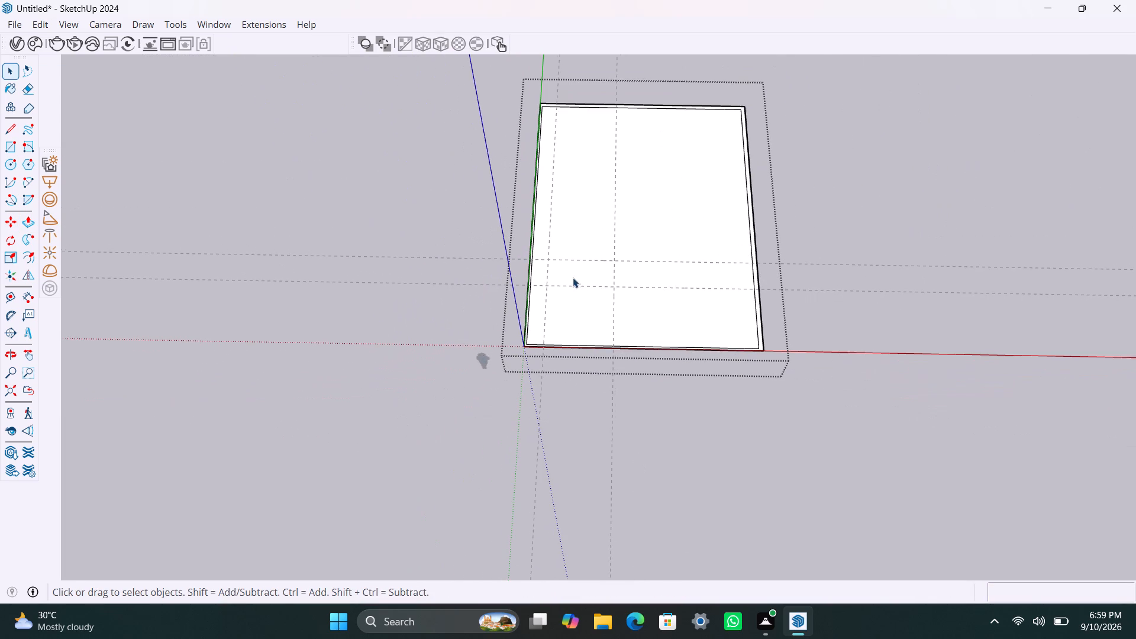
middle_drag(605, 277, 642, 356)
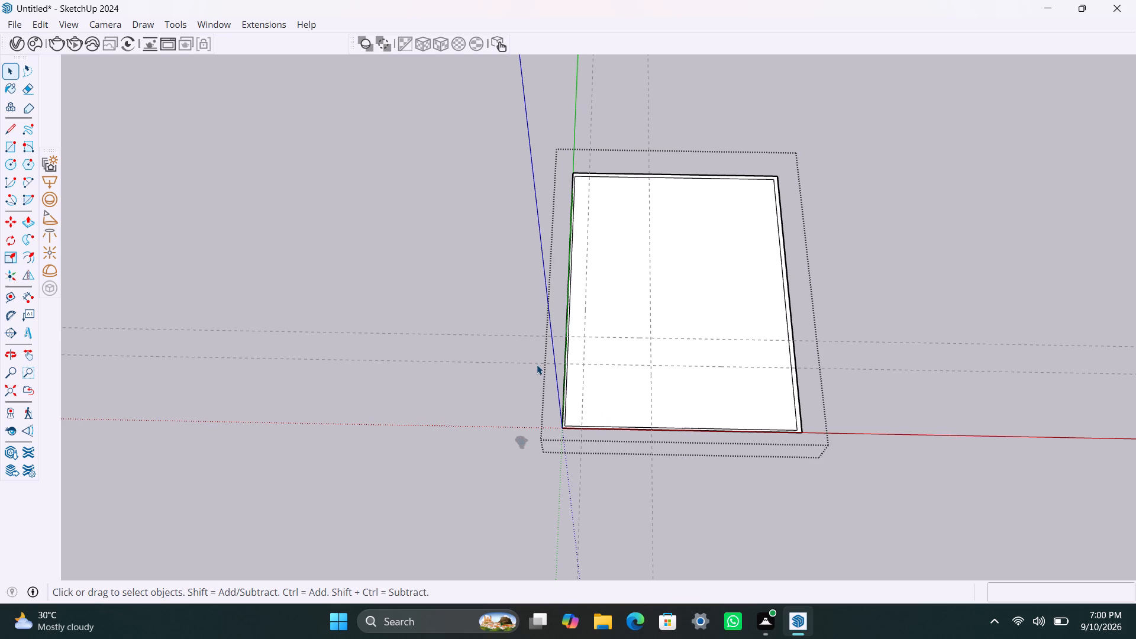
scroll(615, 367, down, 1)
middle_drag(601, 371, 623, 374)
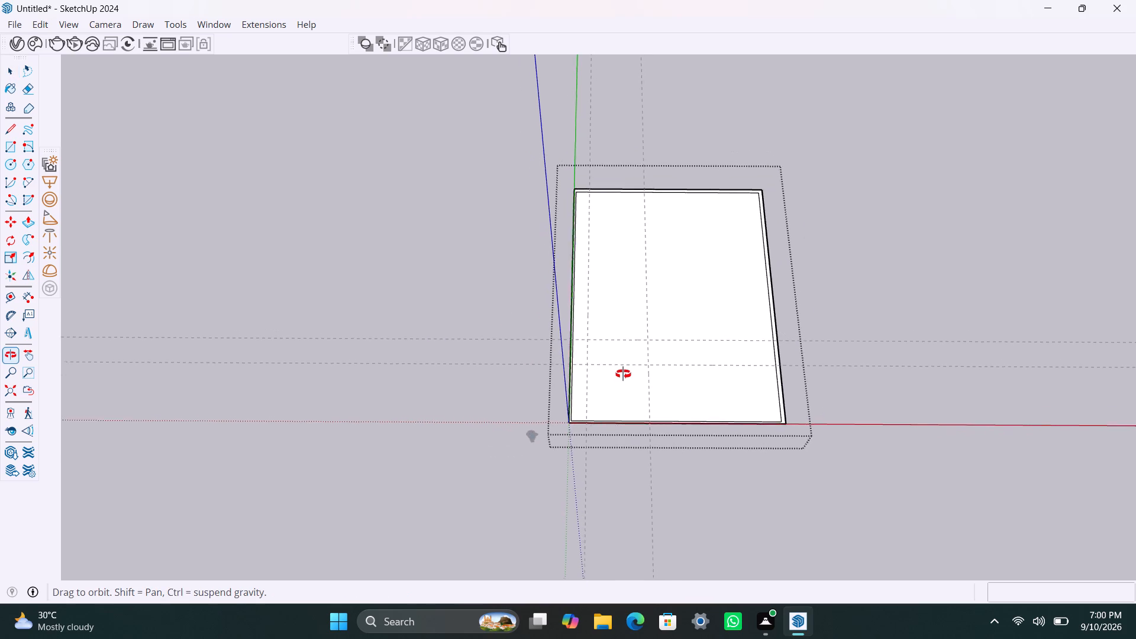
middle_drag(623, 374, 626, 376)
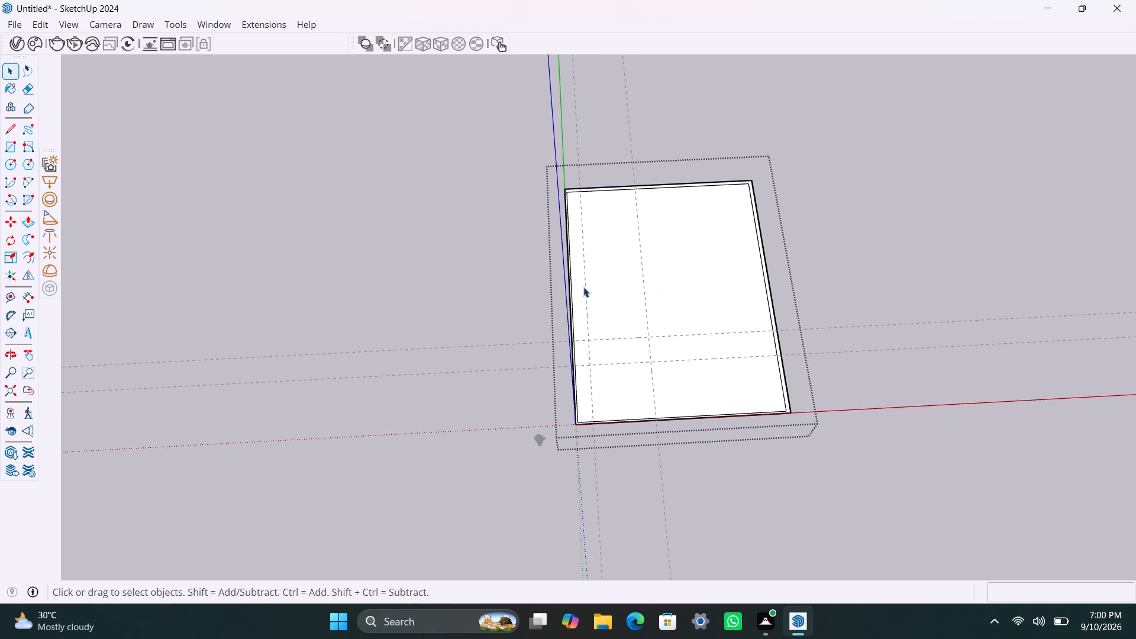
scroll(586, 215, up, 5)
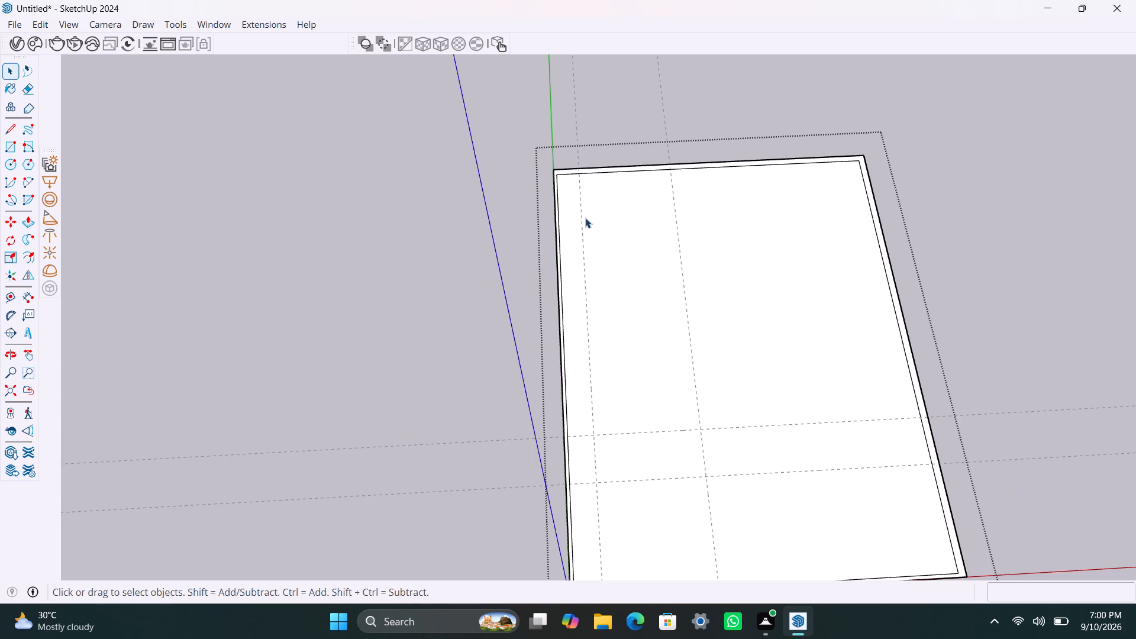
Add a guide 9" inward from the lengthwise guide nearest the green axis, on the side away from that axis.
key(t)
click(583, 219)
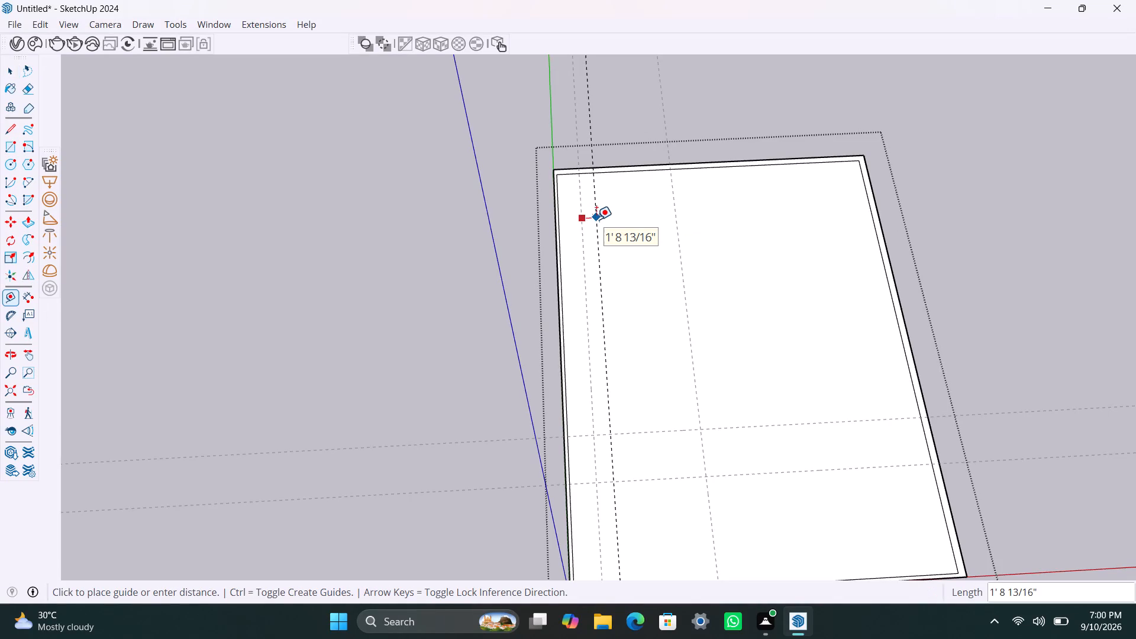
text(4.)
key(BackSpace)
key(9)
key(BackSpace)
key(BackSpace)
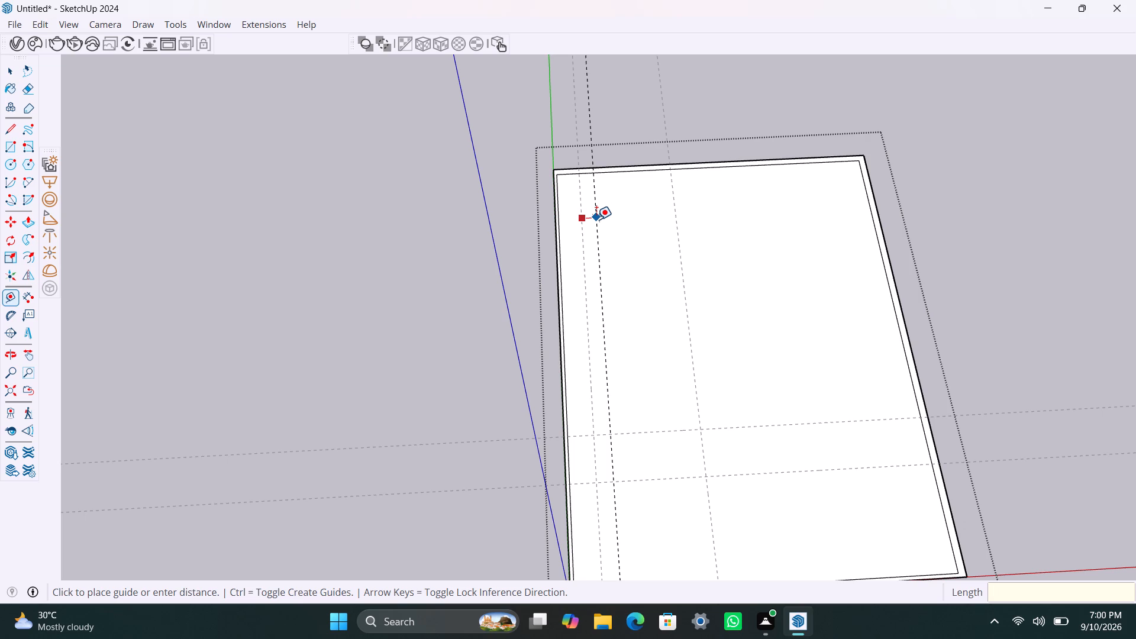
text(9")
key(Return)
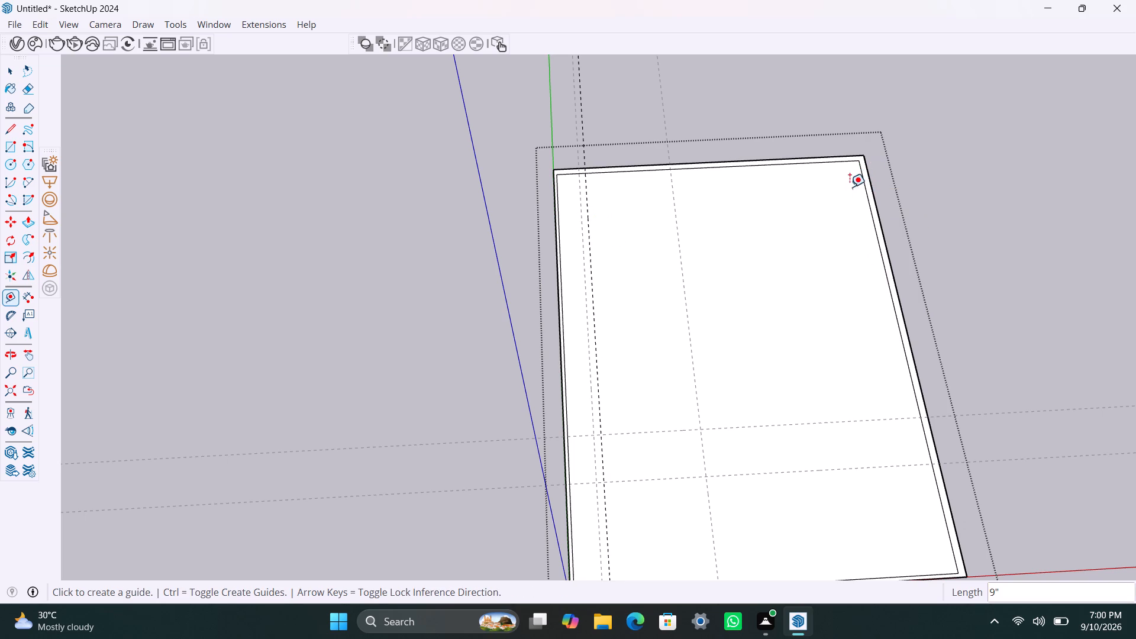
Add a guide 9" behind each of the two crosswise guides parallel to the red axis.
click(792, 475)
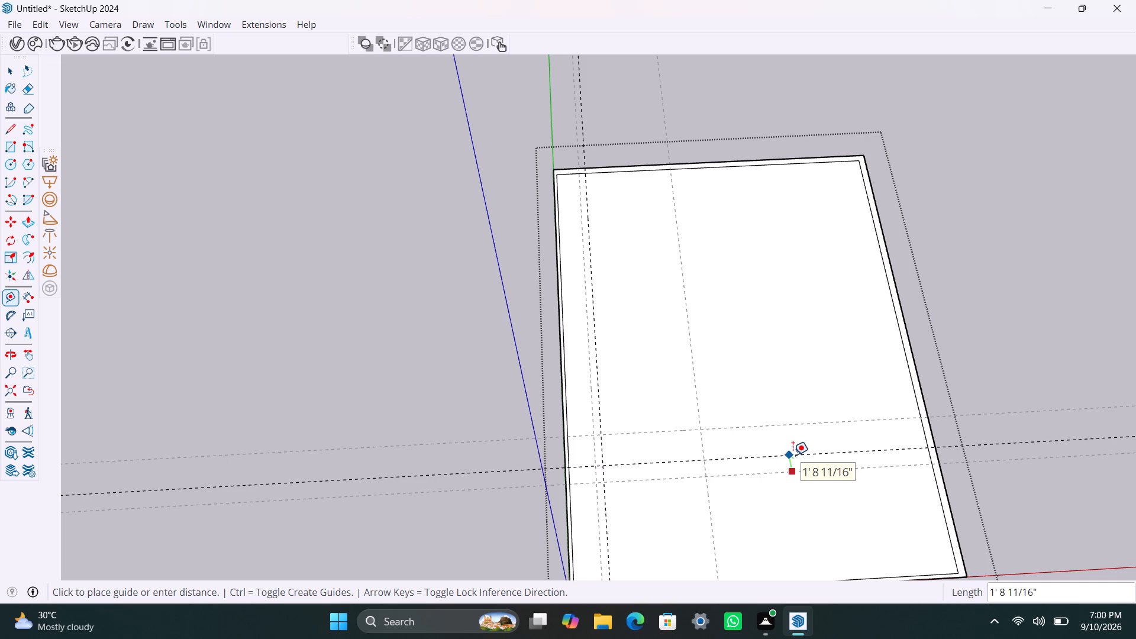
text(9")
key(Return)
scroll(793, 455, down, 1)
scroll(793, 455, up, 1)
scroll(793, 455, down, 1)
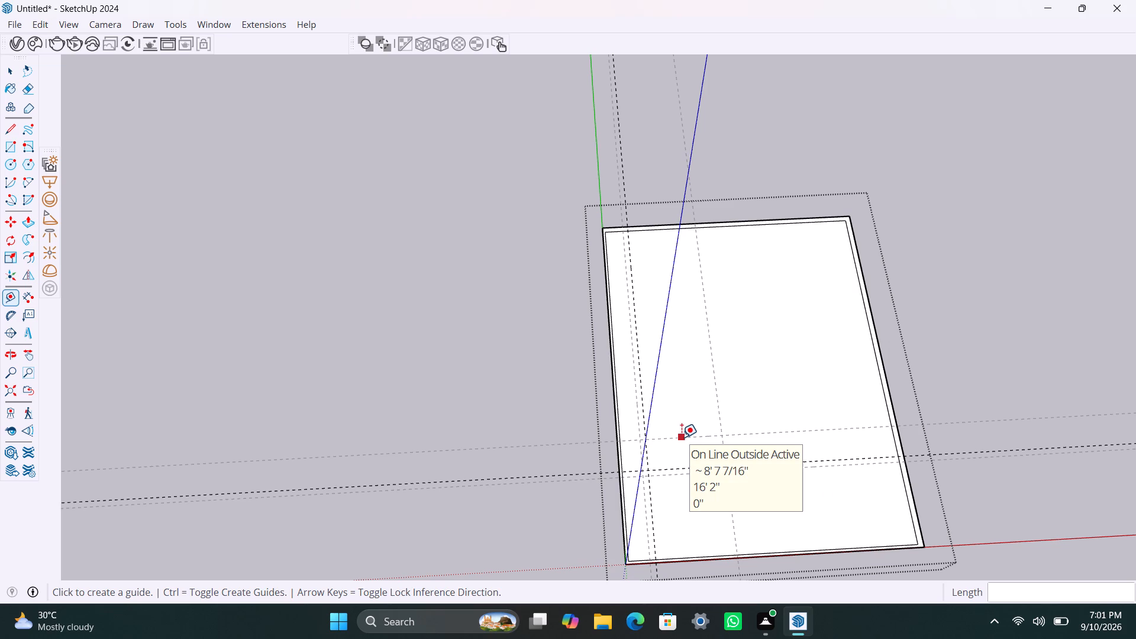
click(682, 437)
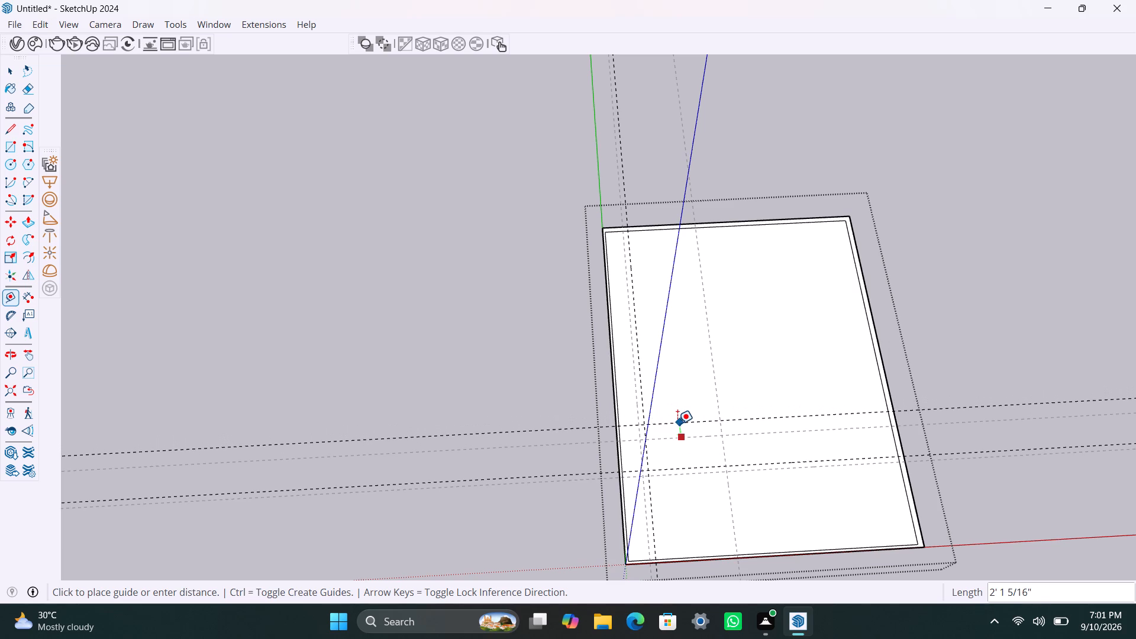
text(9")
key(Return)
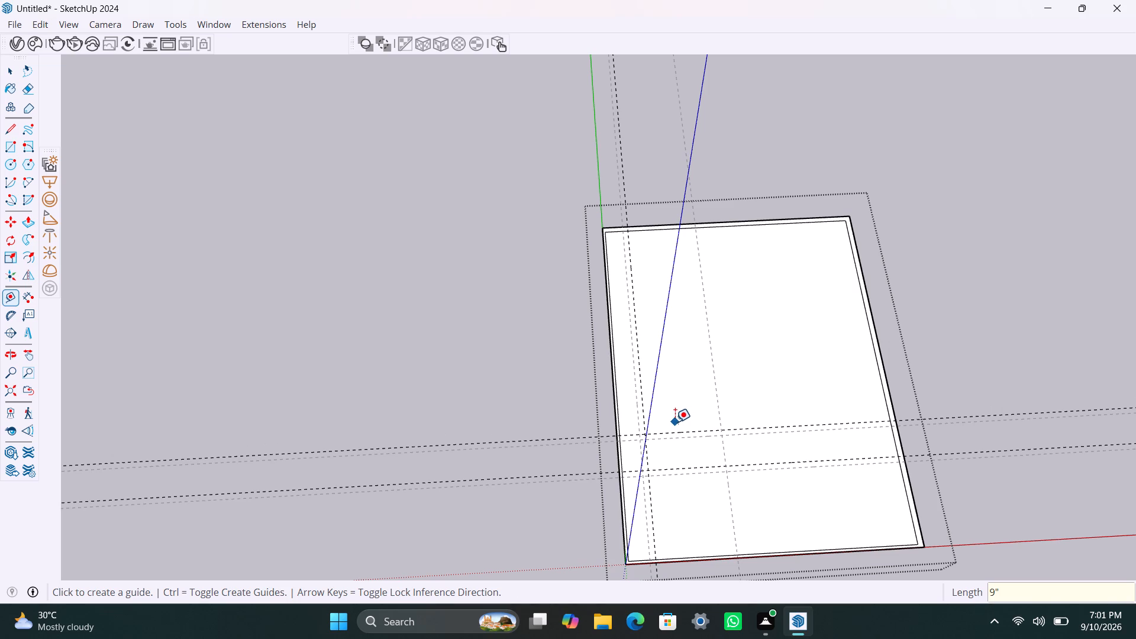
scroll(721, 424, down, 2)
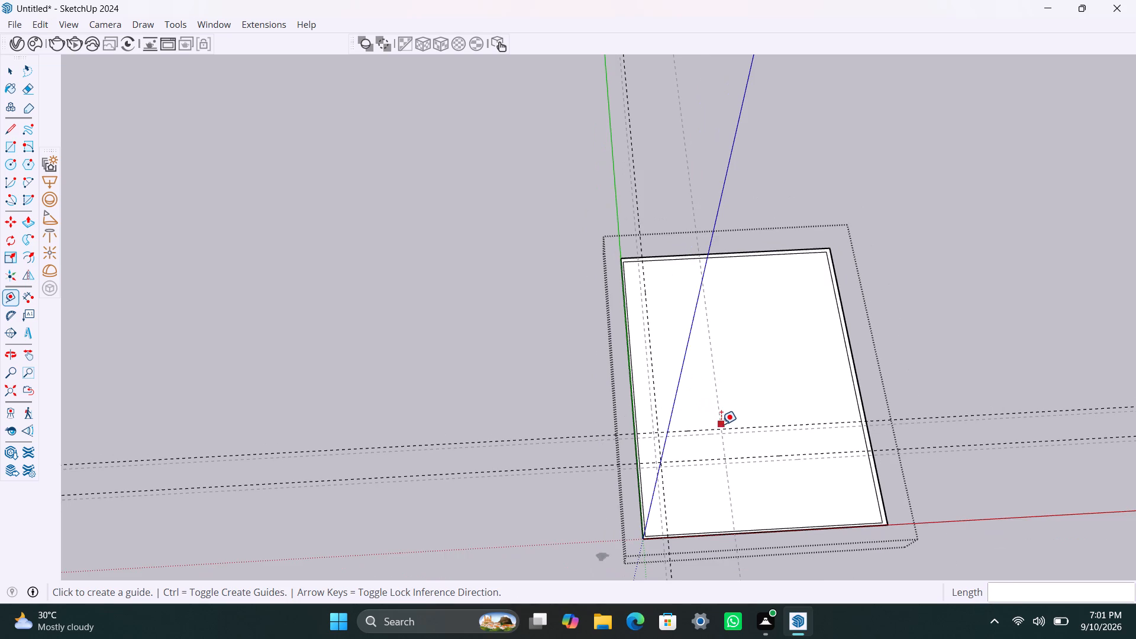
key(space)
Draw a 9" by 33' 1" wall rectangle between the paired lengthwise guides, from the back inner edge to the rear original crosswise guide.
scroll(744, 409, down, 1)
middle_drag(734, 419, 705, 426)
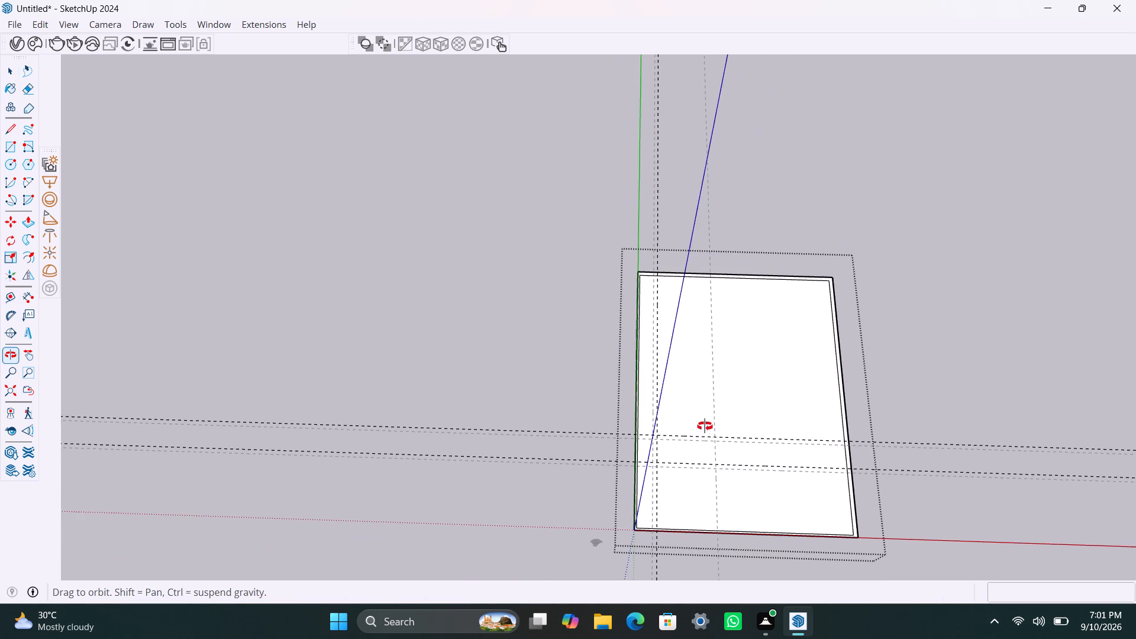
middle_drag(705, 426, 704, 426)
scroll(682, 421, up, 5)
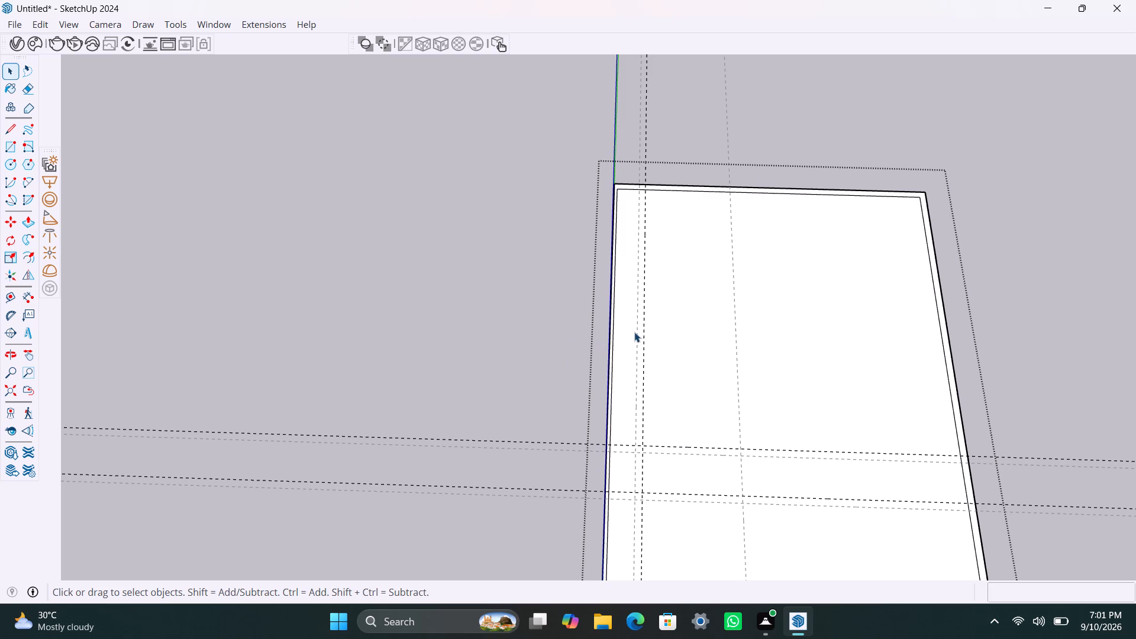
key(r)
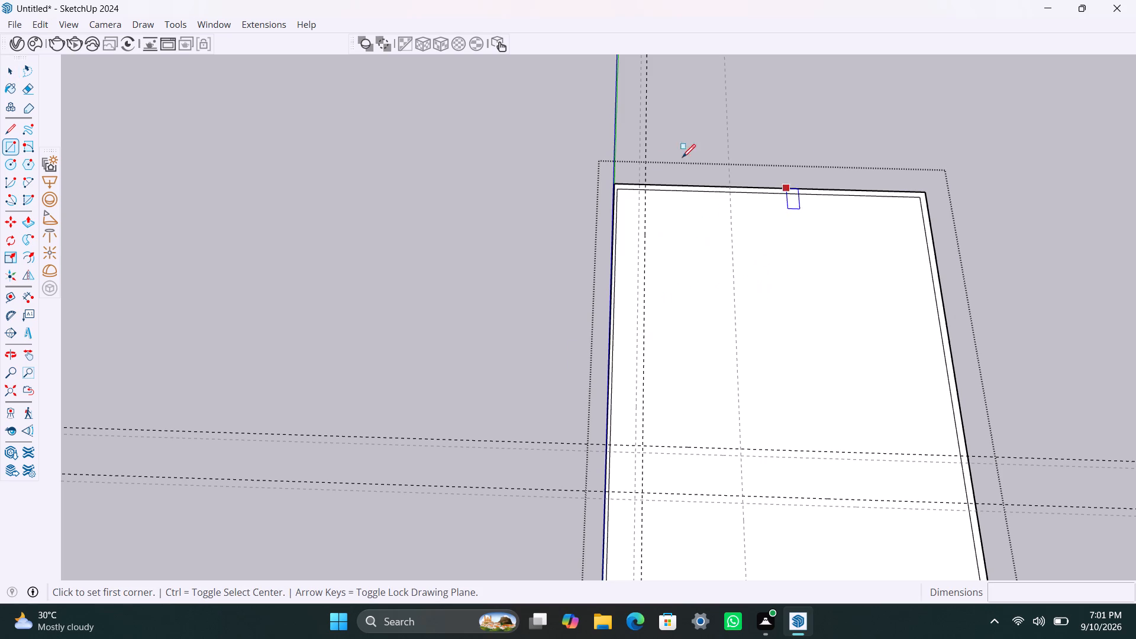
click(640, 190)
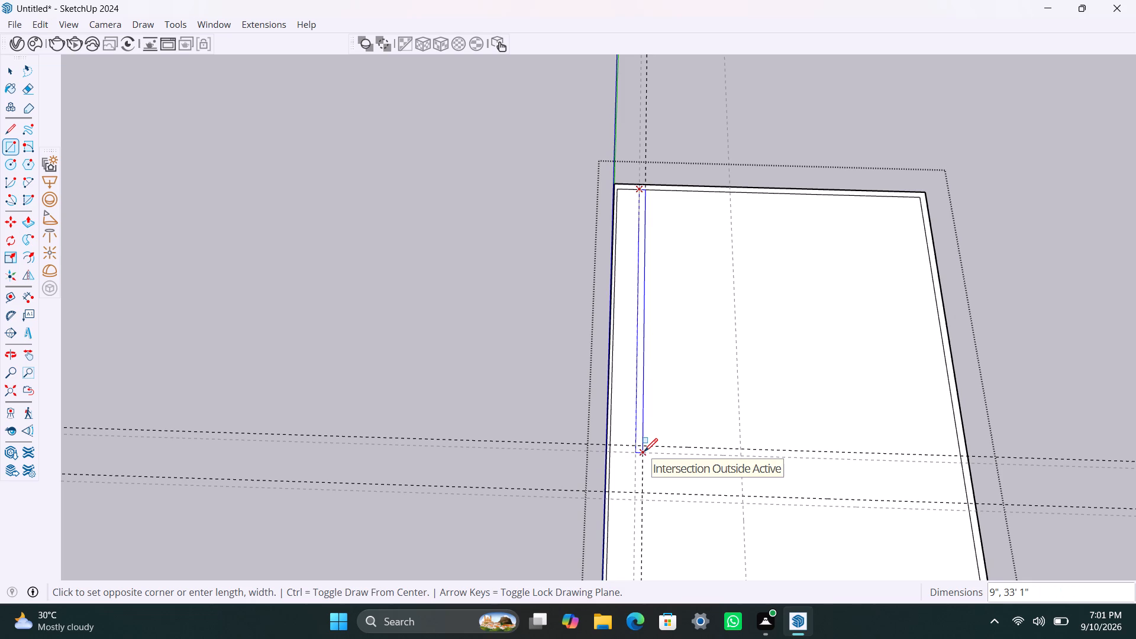
click(644, 451)
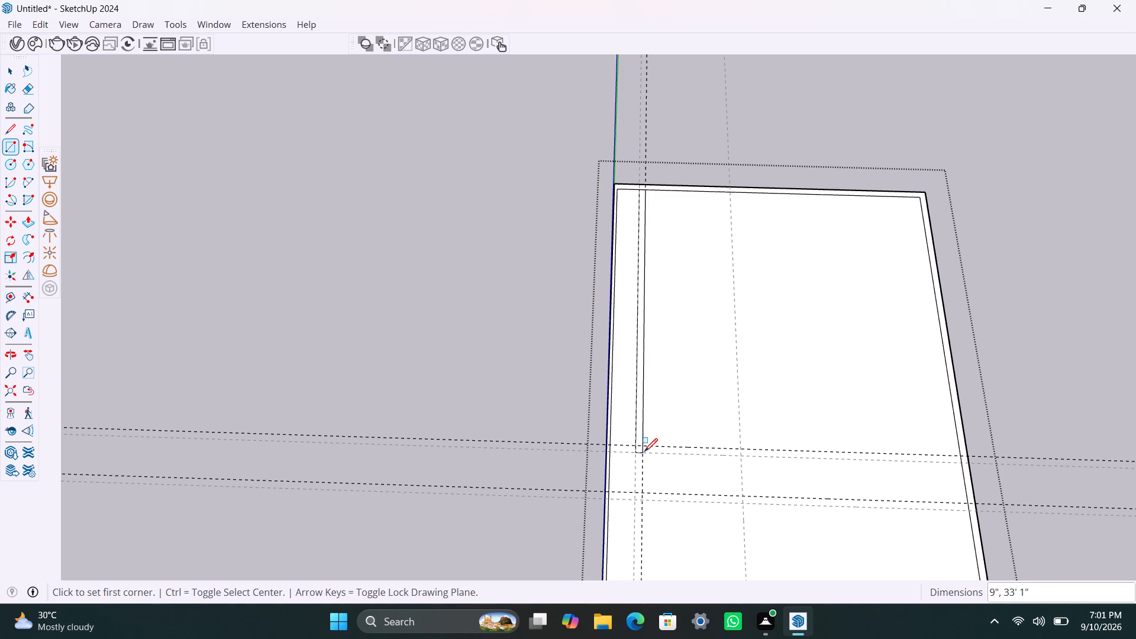
key(space)
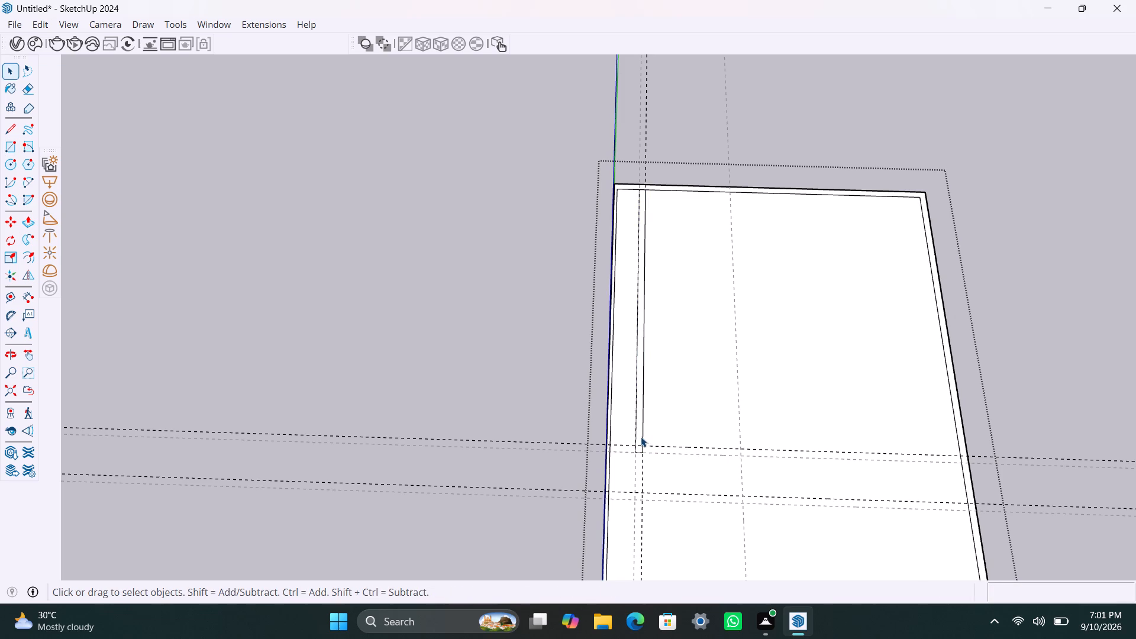
Push/Pull the 9" wide rectangle up 10' to form the wall.
click(641, 437)
click(640, 436)
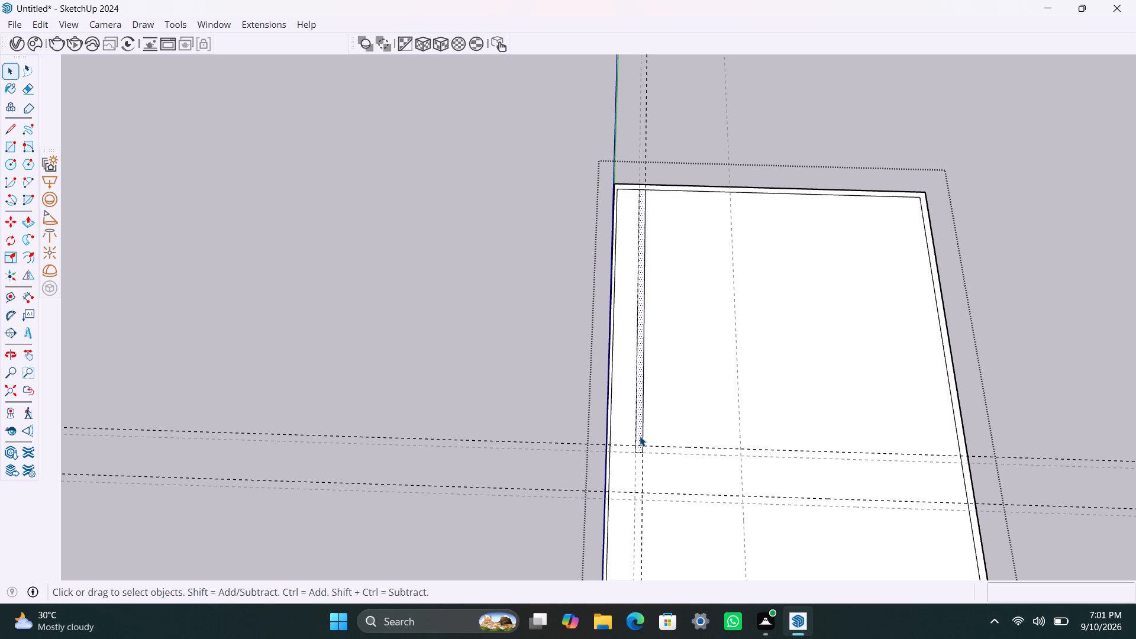
key(p)
click(640, 436)
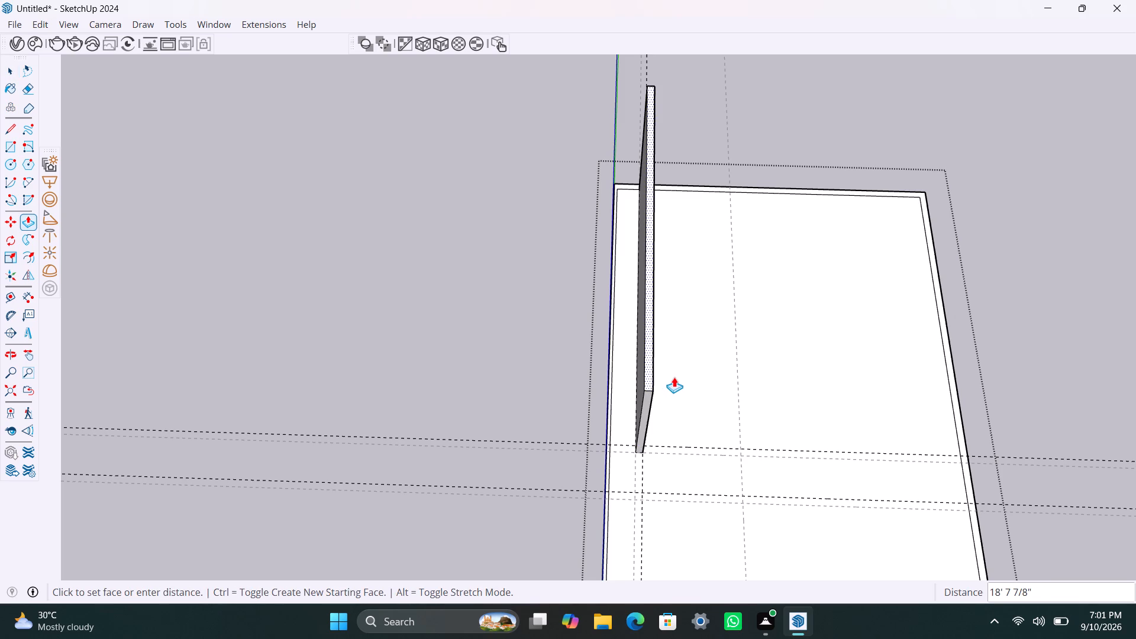
text(10')
key(Return)
key(space)
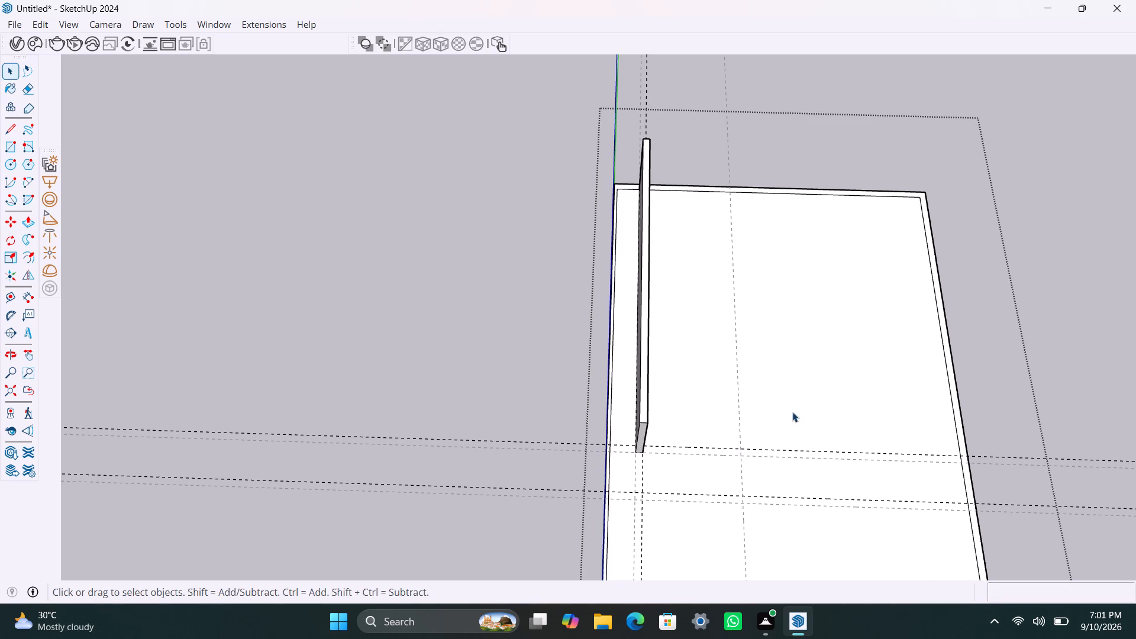
Inspect the raised wall from several angles, including where its foot meets the back inner edge.
scroll(773, 426, down, 5)
middle_drag(745, 430, 611, 176)
scroll(676, 452, up, 4)
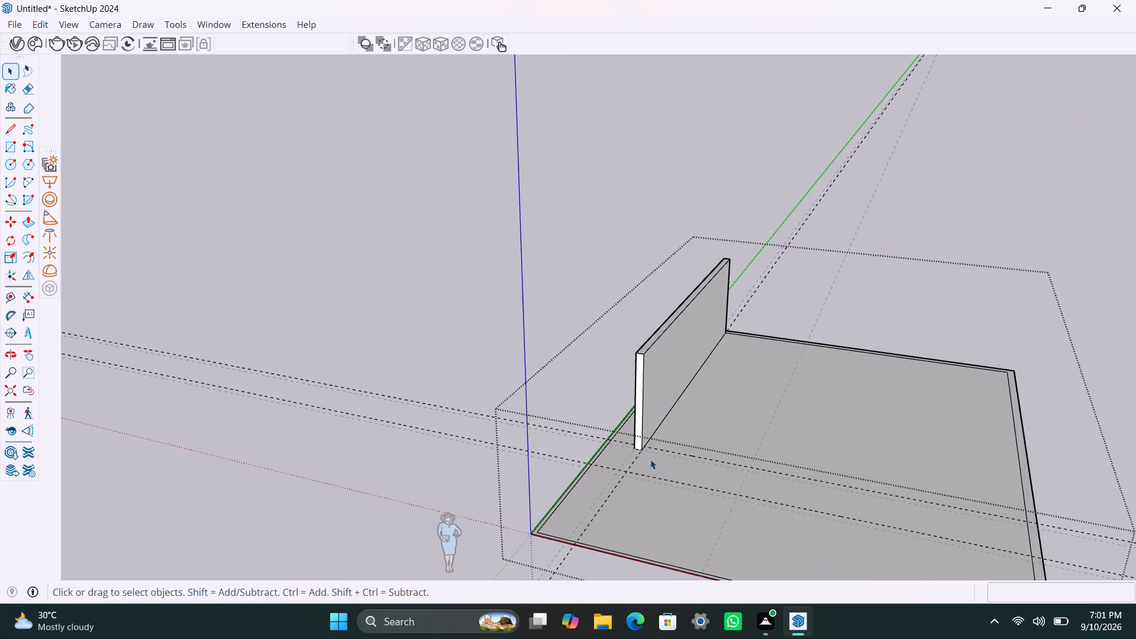
scroll(650, 460, up, 3)
scroll(654, 450, down, 4)
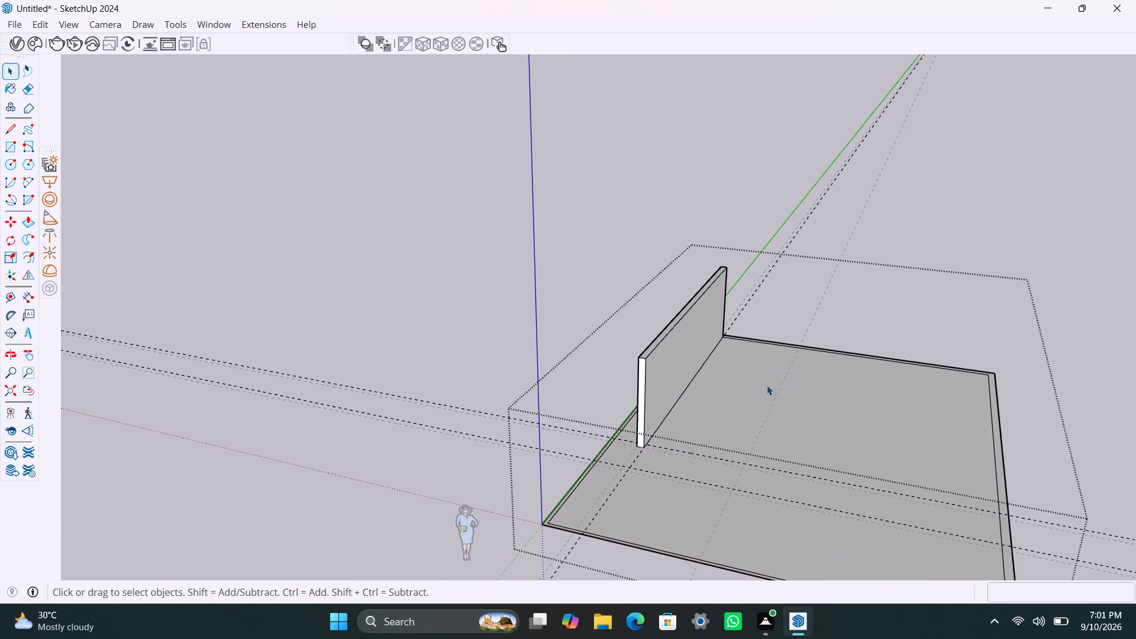
scroll(728, 352, down, 3)
middle_drag(734, 343, 659, 425)
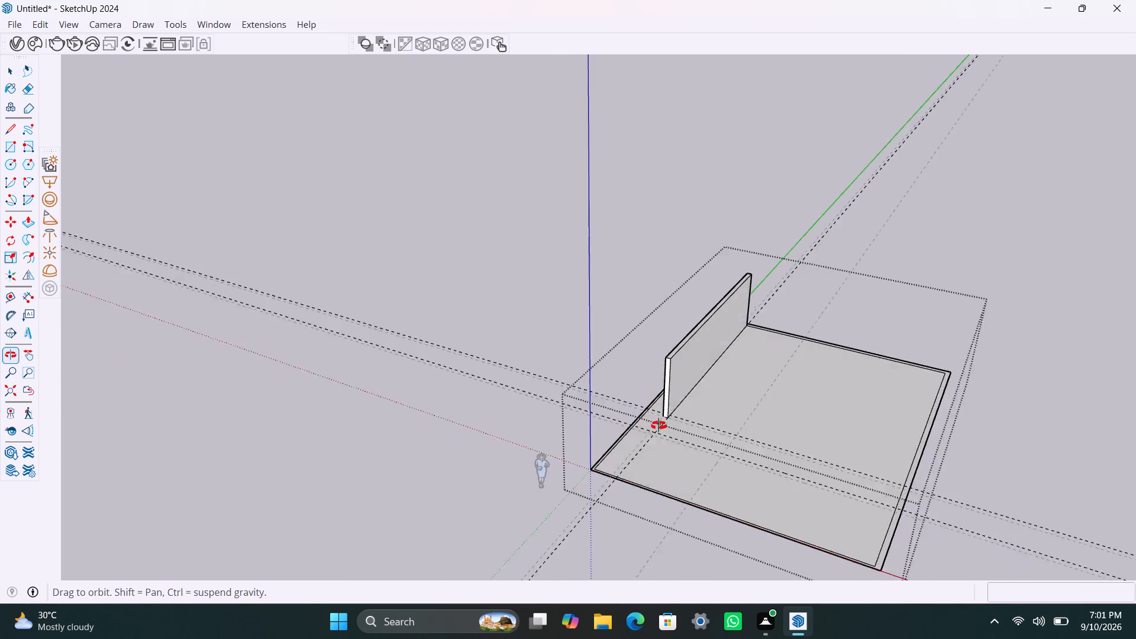
middle_drag(659, 425, 583, 506)
scroll(819, 345, up, 5)
middle_drag(838, 313, 631, 312)
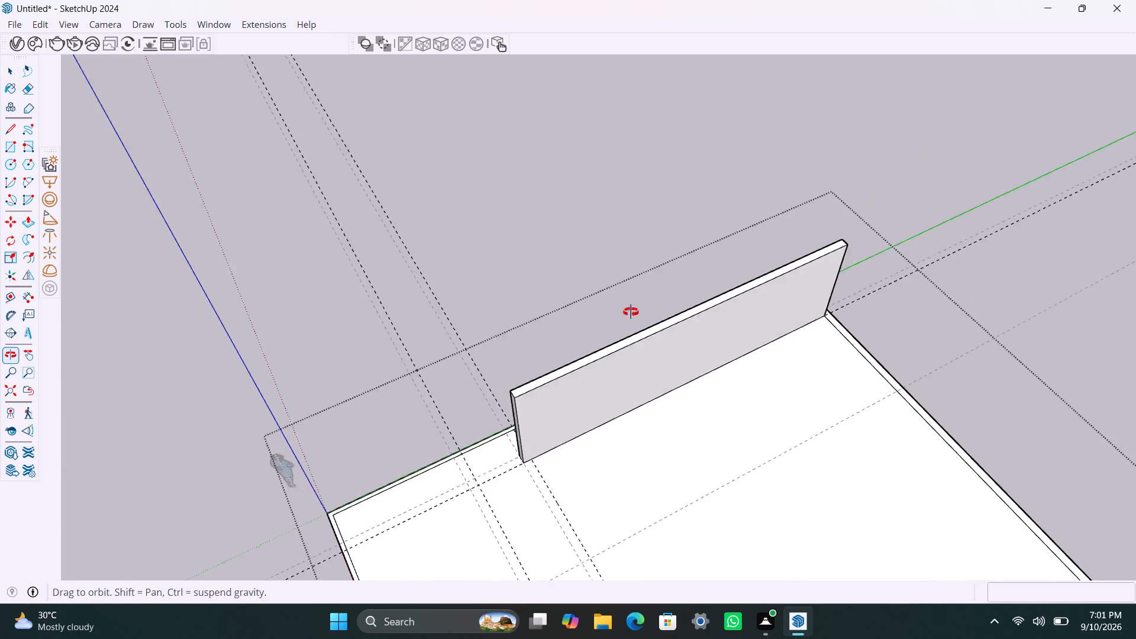
middle_drag(631, 312, 591, 295)
scroll(869, 422, up, 5)
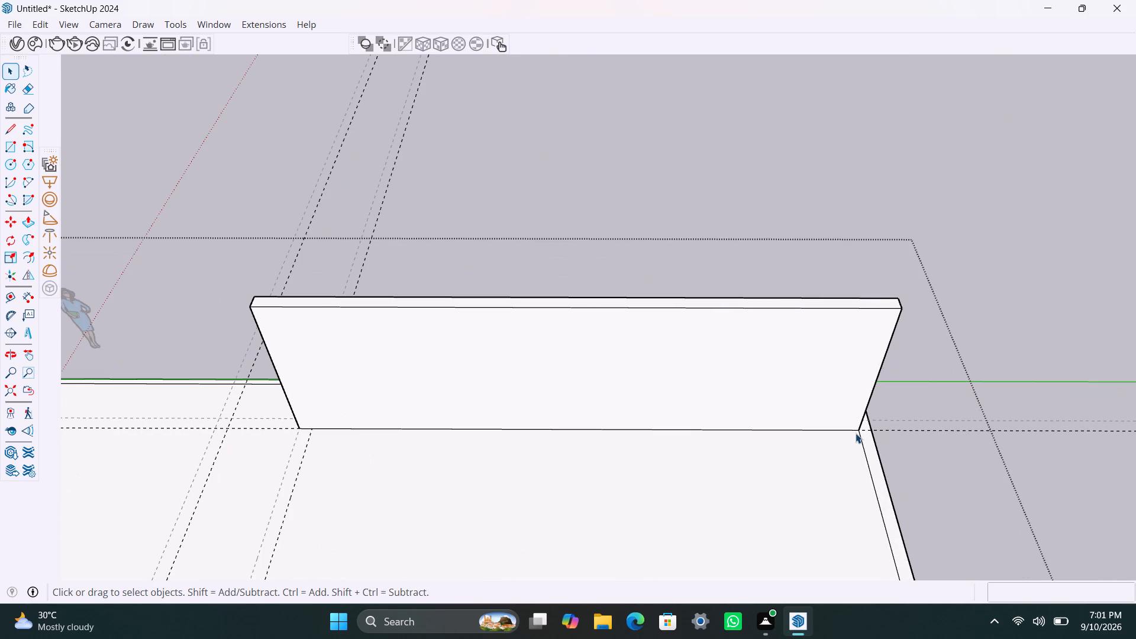
scroll(883, 425, up, 5)
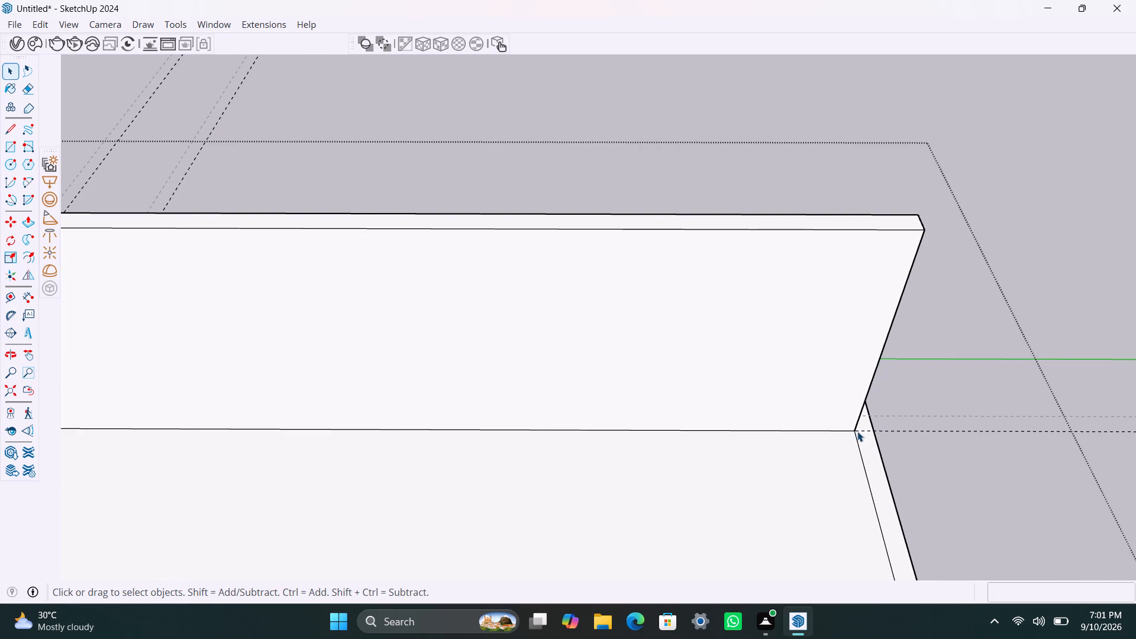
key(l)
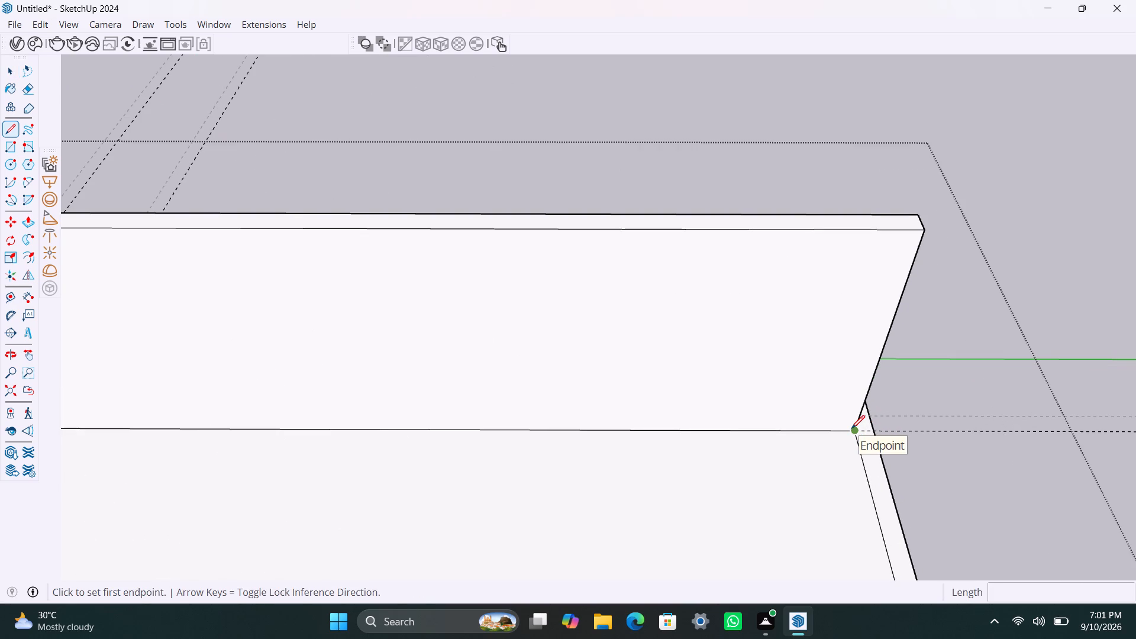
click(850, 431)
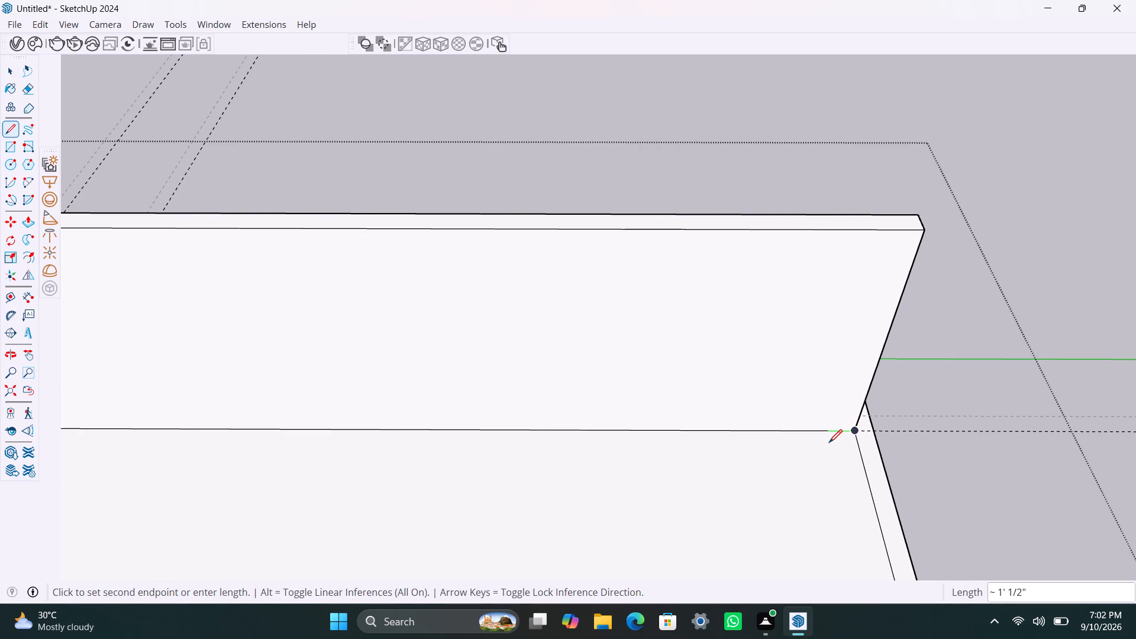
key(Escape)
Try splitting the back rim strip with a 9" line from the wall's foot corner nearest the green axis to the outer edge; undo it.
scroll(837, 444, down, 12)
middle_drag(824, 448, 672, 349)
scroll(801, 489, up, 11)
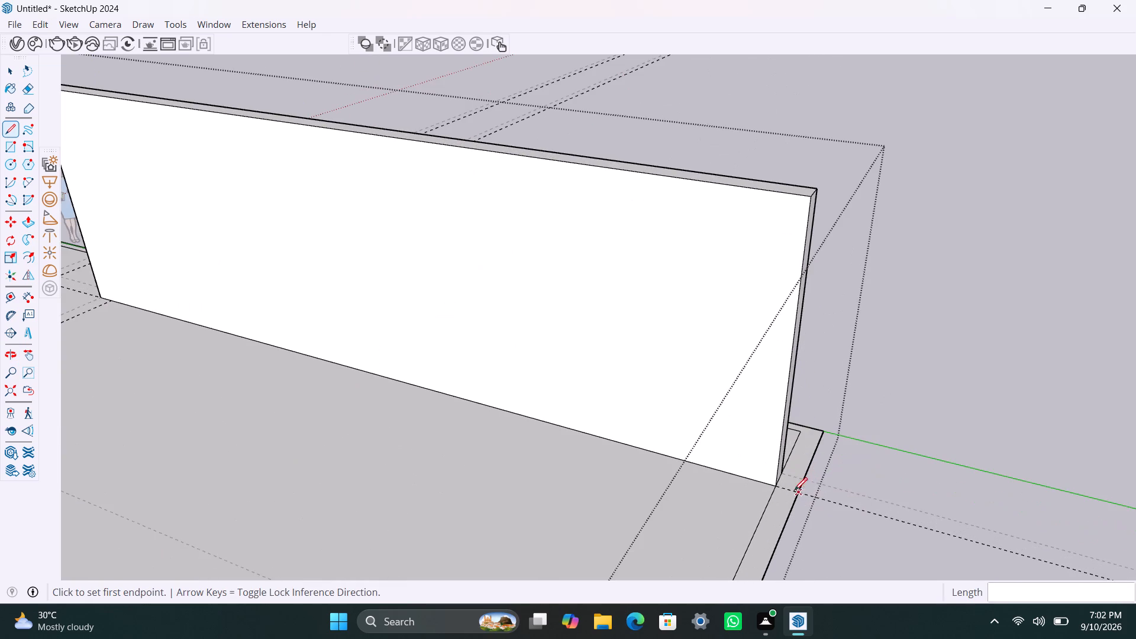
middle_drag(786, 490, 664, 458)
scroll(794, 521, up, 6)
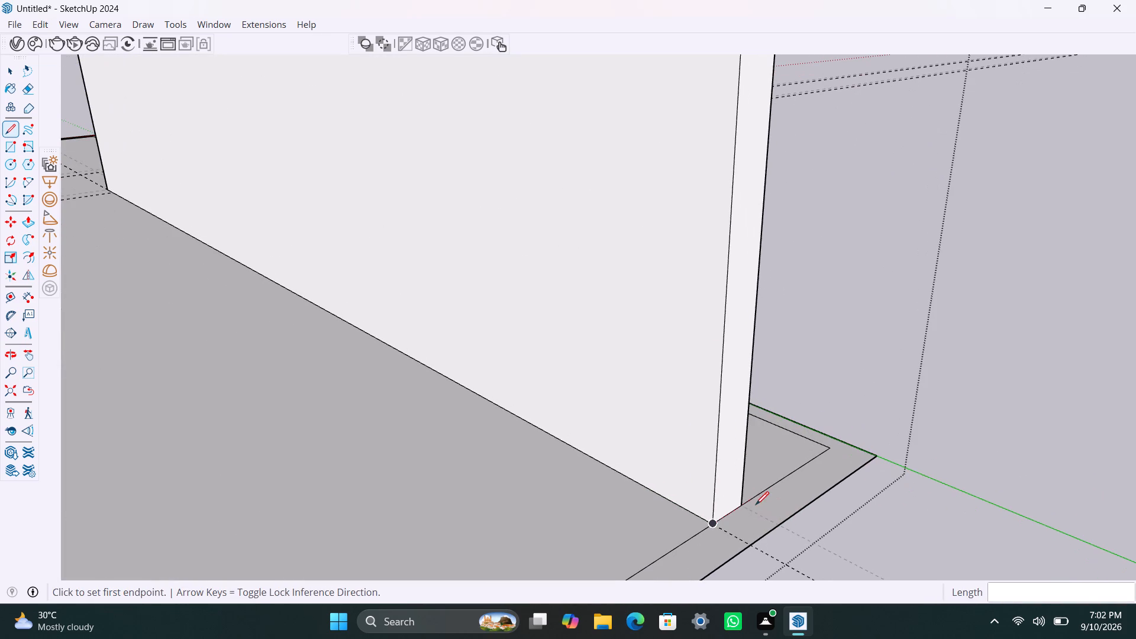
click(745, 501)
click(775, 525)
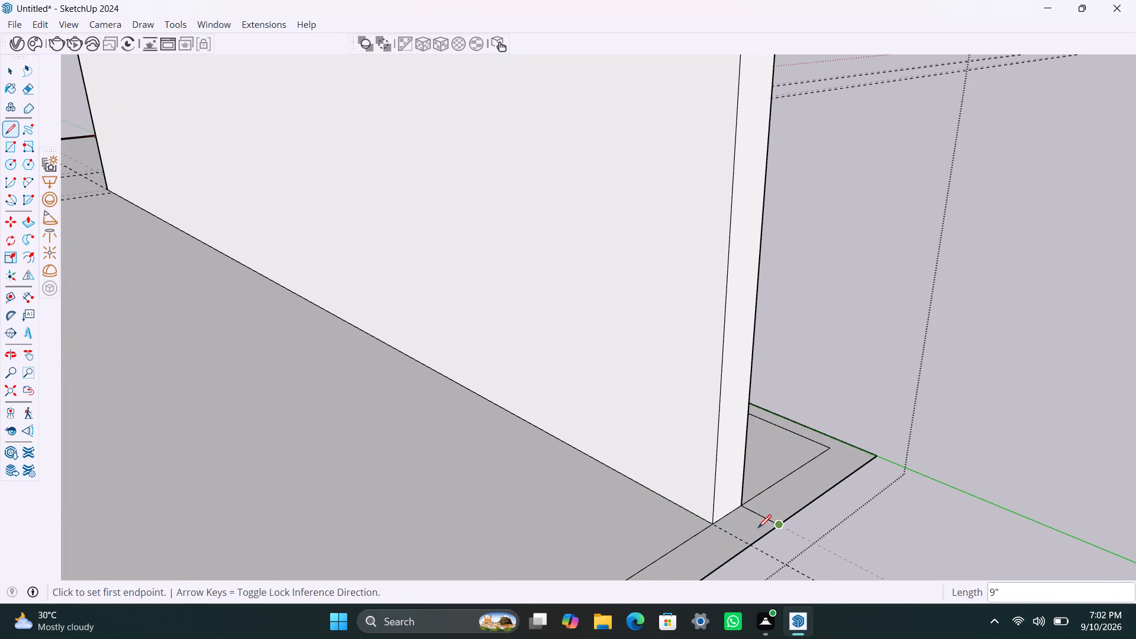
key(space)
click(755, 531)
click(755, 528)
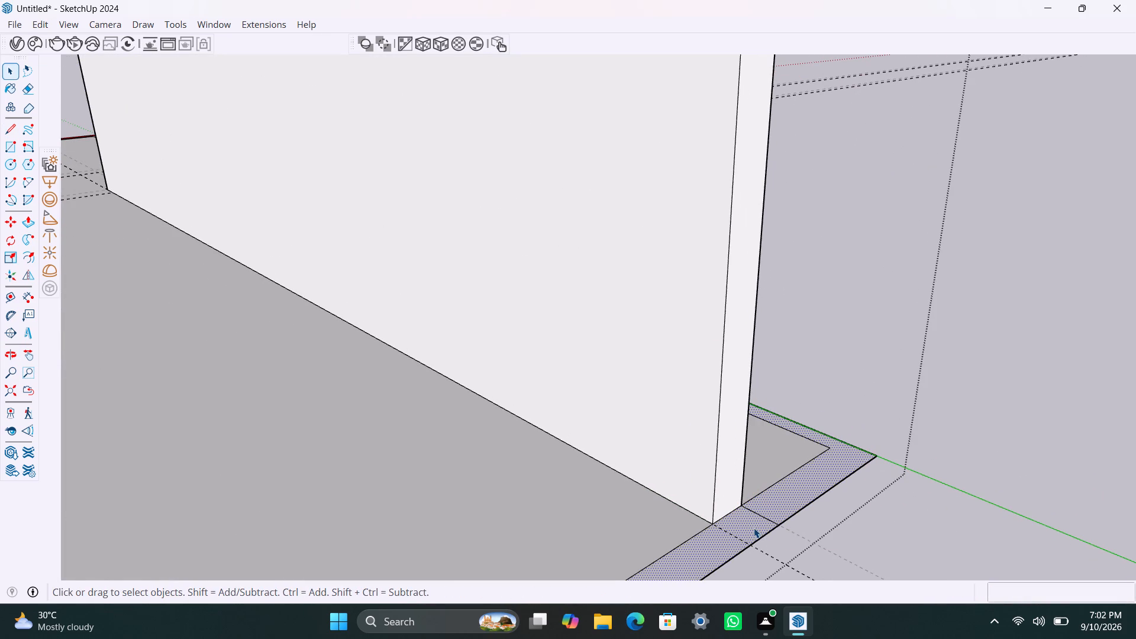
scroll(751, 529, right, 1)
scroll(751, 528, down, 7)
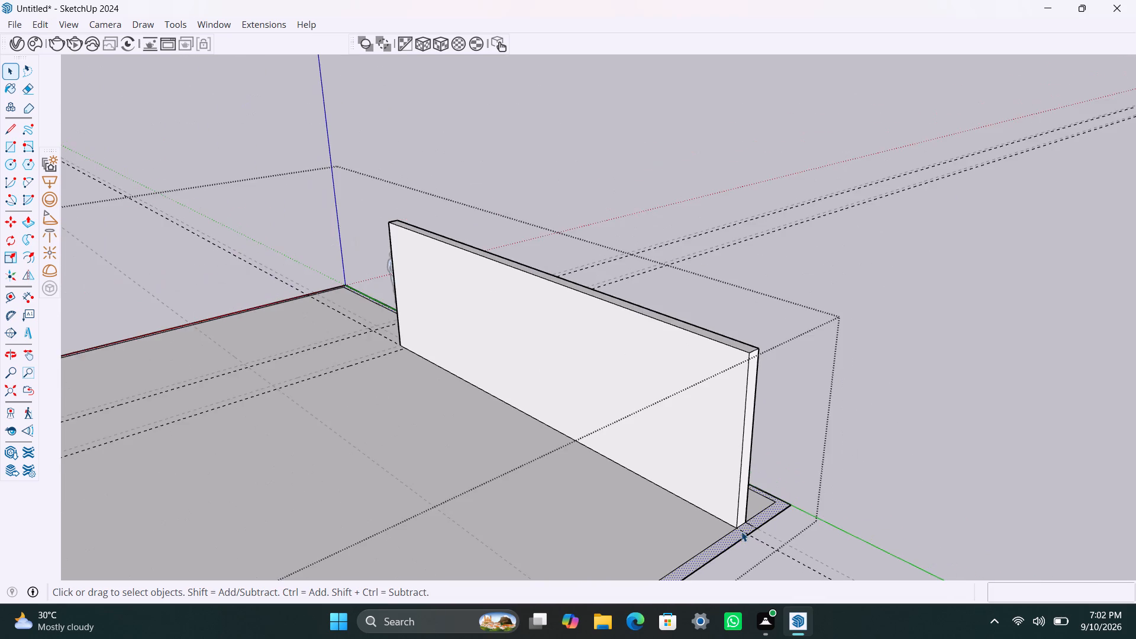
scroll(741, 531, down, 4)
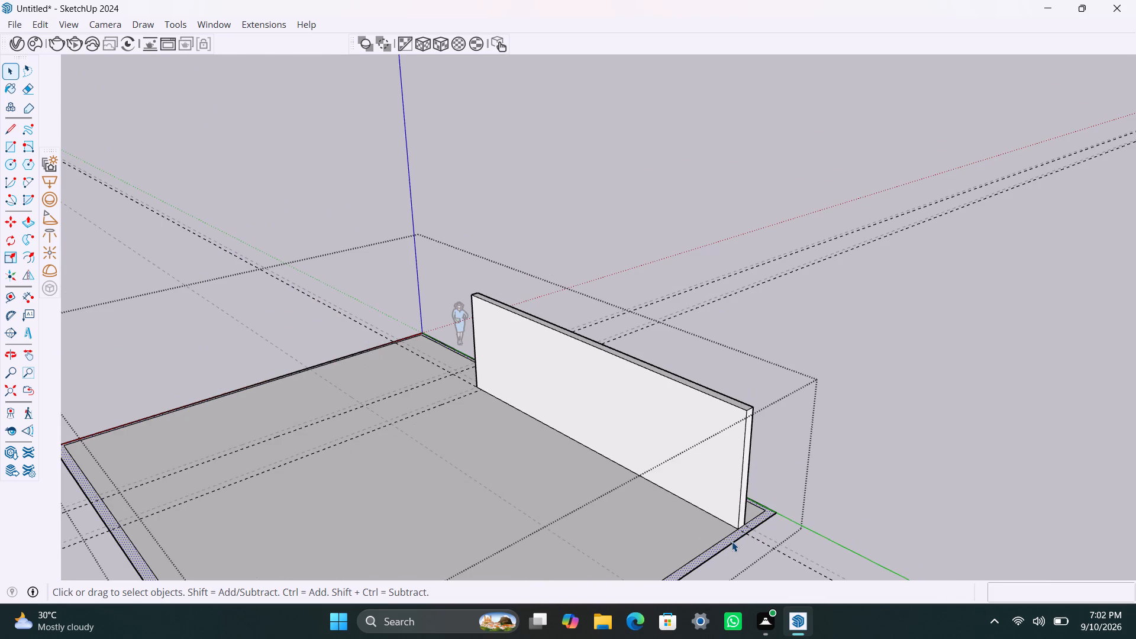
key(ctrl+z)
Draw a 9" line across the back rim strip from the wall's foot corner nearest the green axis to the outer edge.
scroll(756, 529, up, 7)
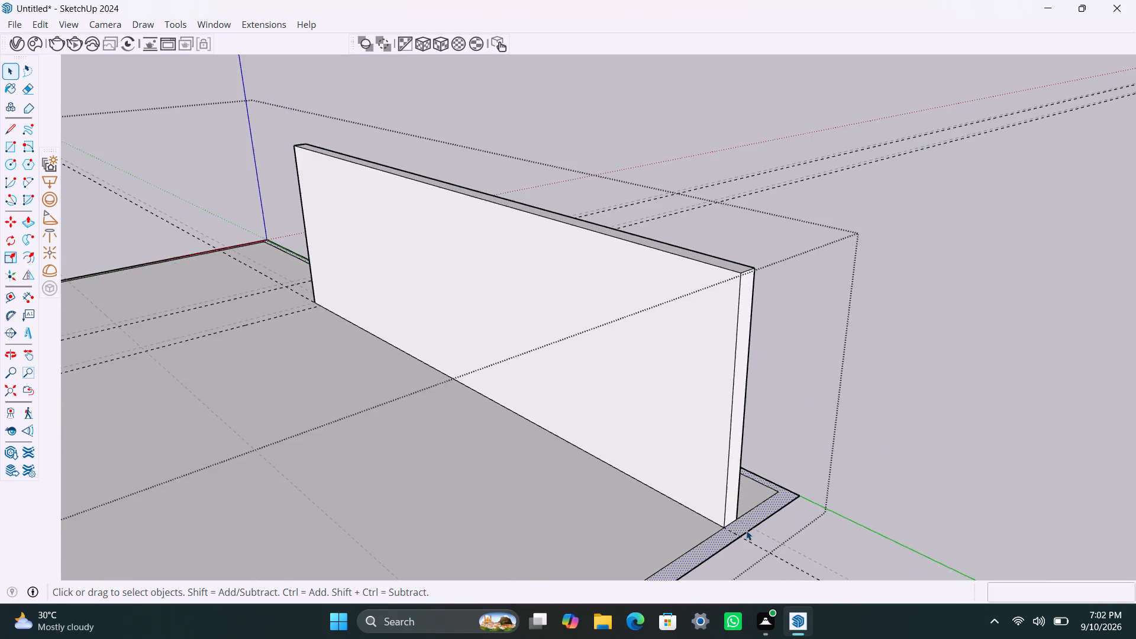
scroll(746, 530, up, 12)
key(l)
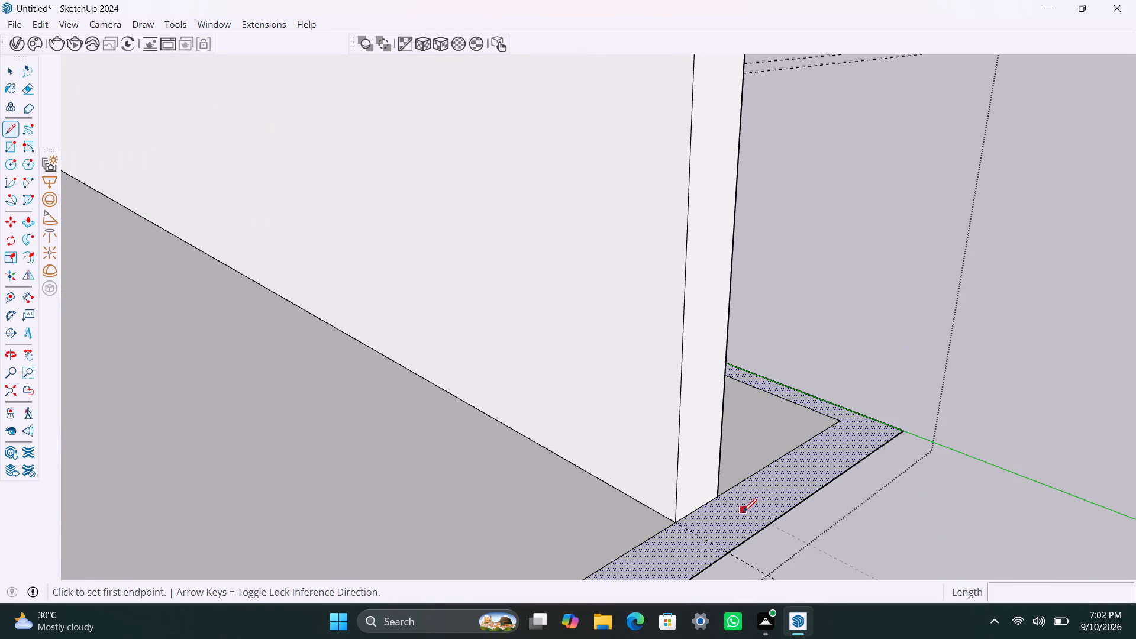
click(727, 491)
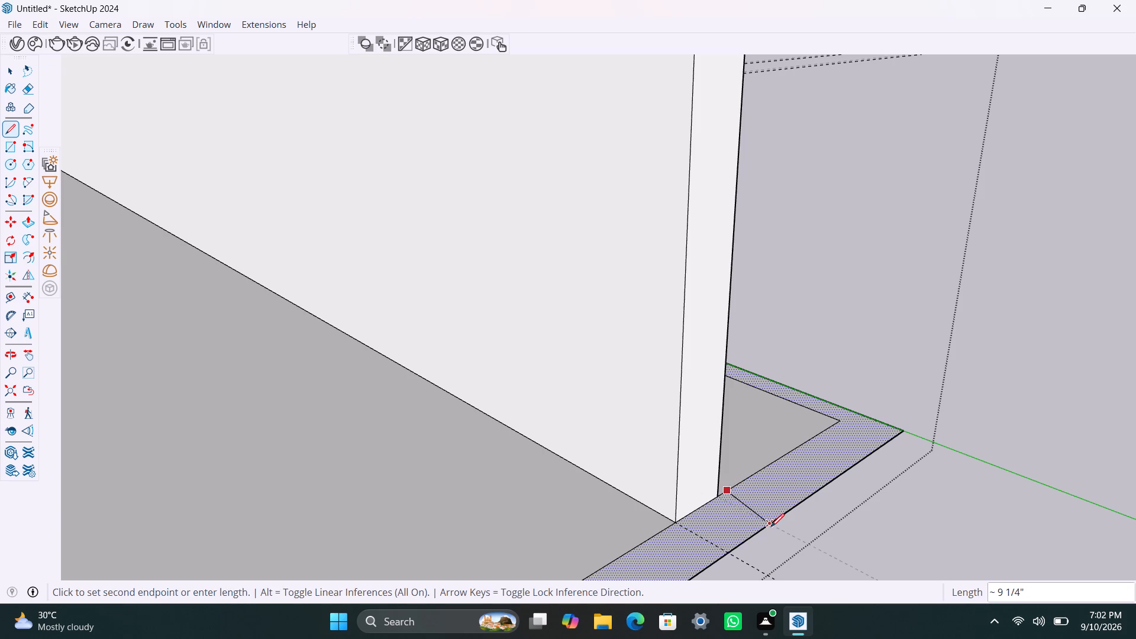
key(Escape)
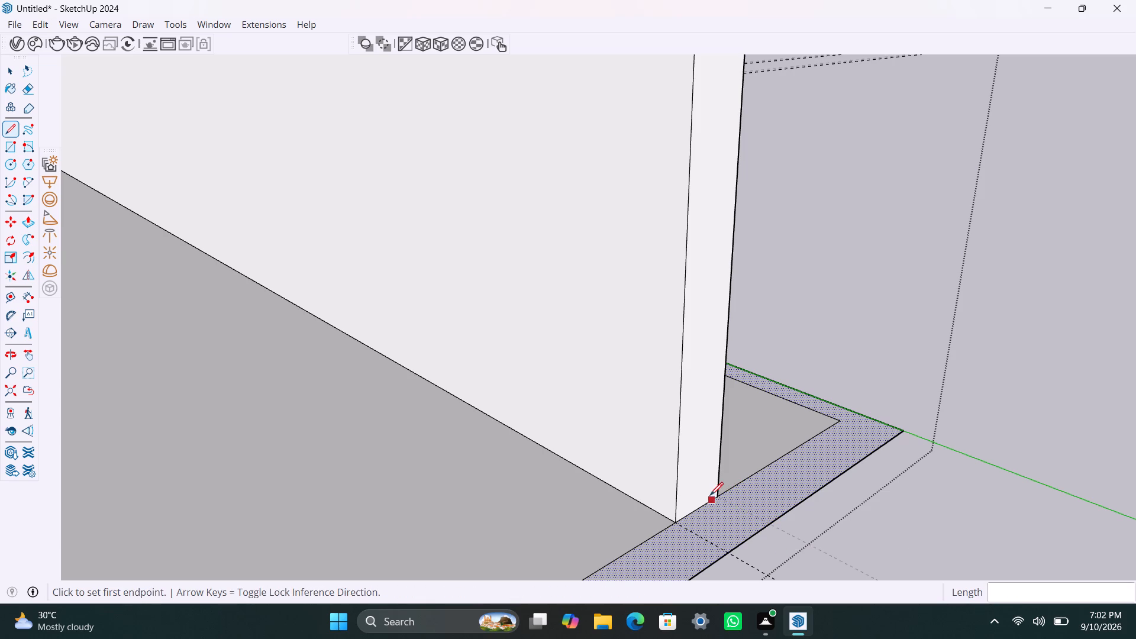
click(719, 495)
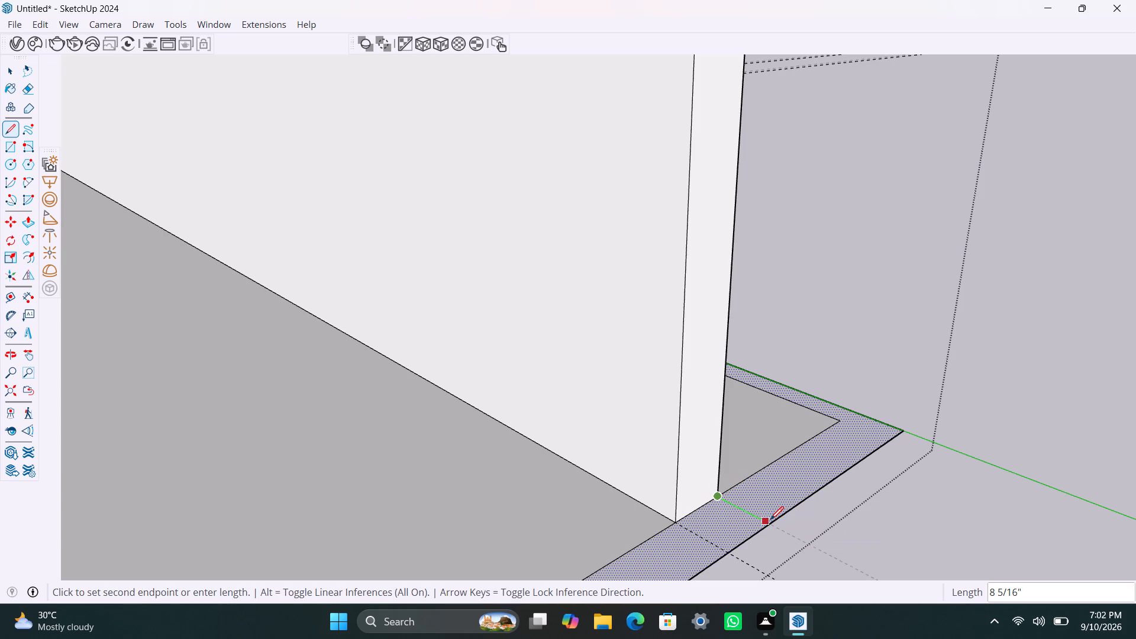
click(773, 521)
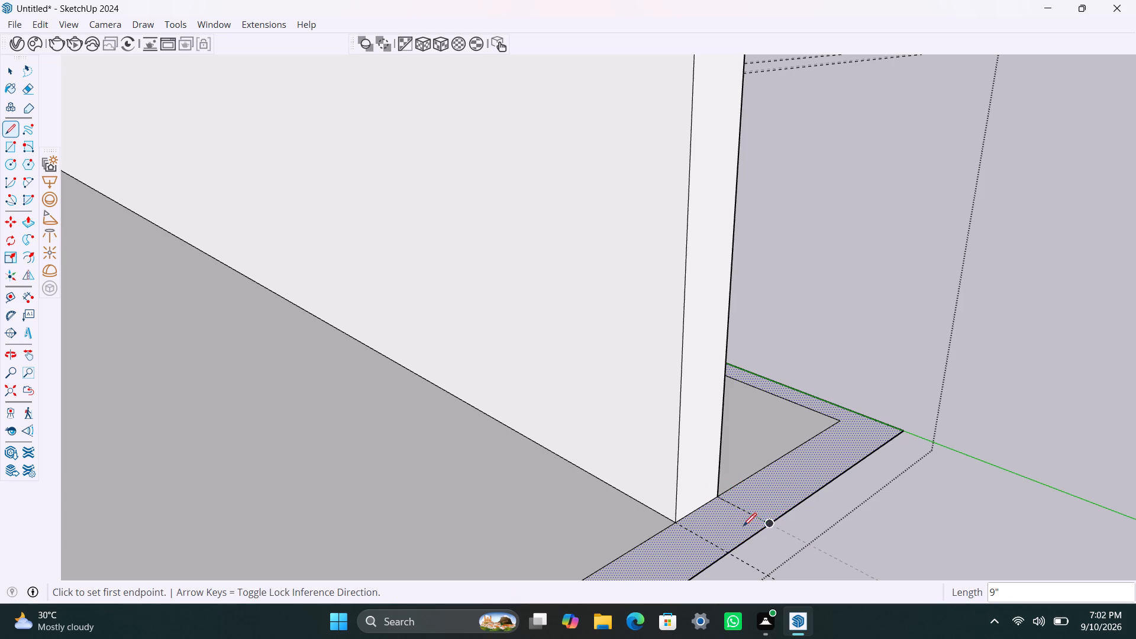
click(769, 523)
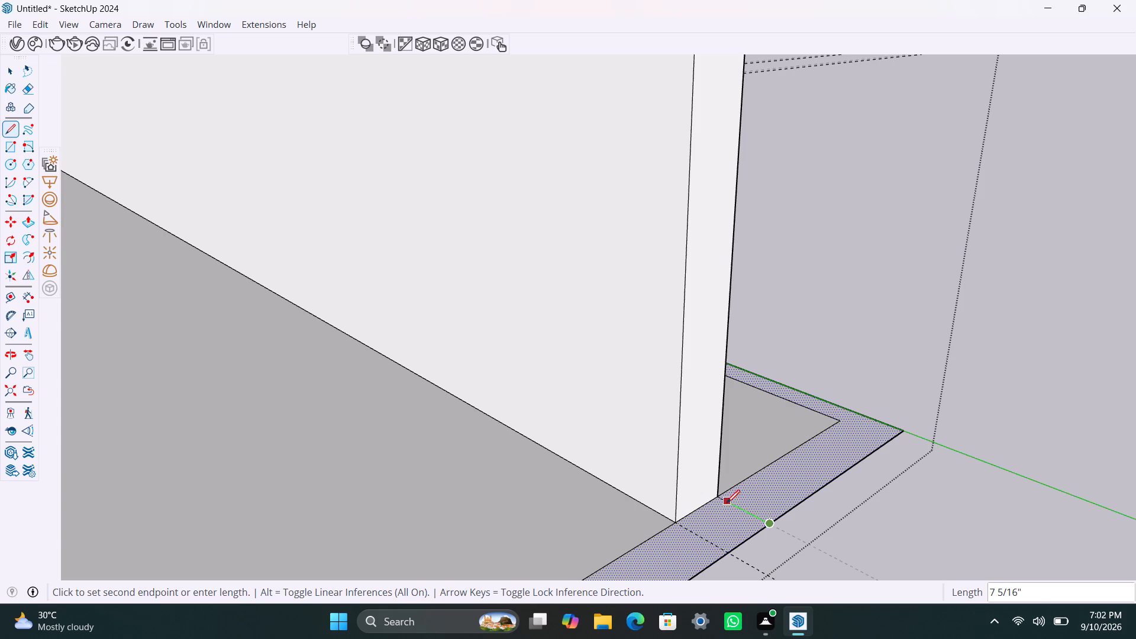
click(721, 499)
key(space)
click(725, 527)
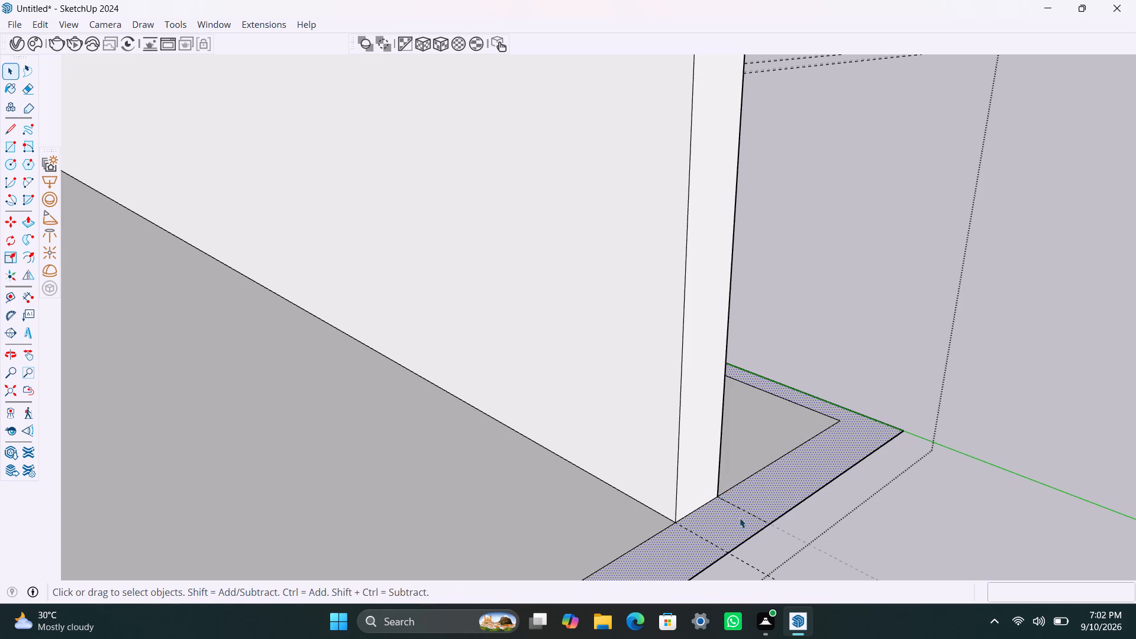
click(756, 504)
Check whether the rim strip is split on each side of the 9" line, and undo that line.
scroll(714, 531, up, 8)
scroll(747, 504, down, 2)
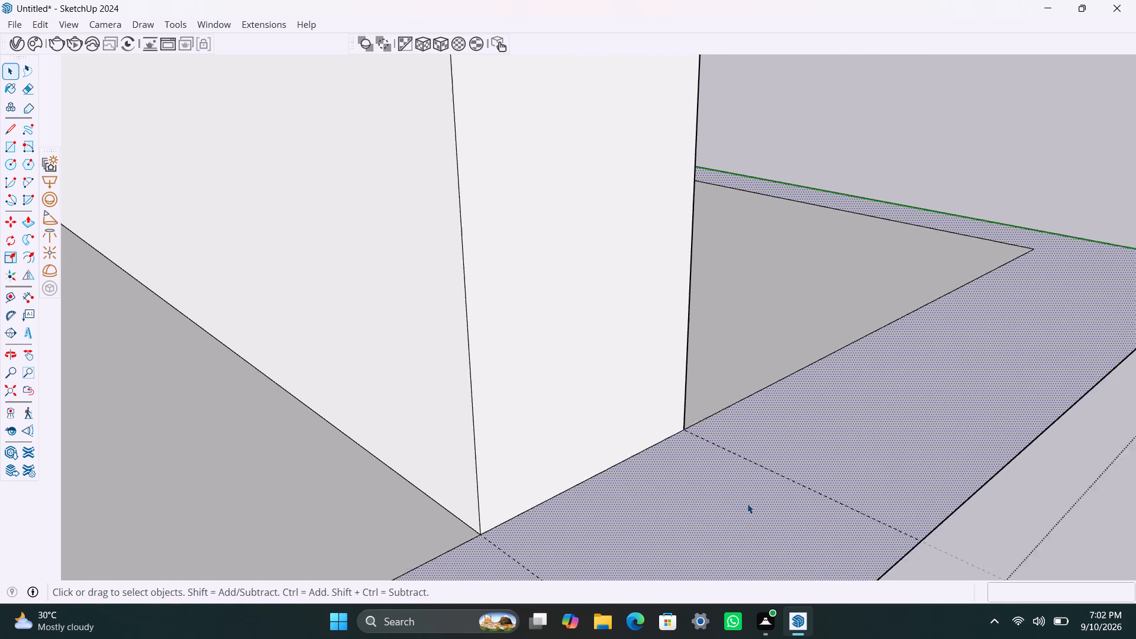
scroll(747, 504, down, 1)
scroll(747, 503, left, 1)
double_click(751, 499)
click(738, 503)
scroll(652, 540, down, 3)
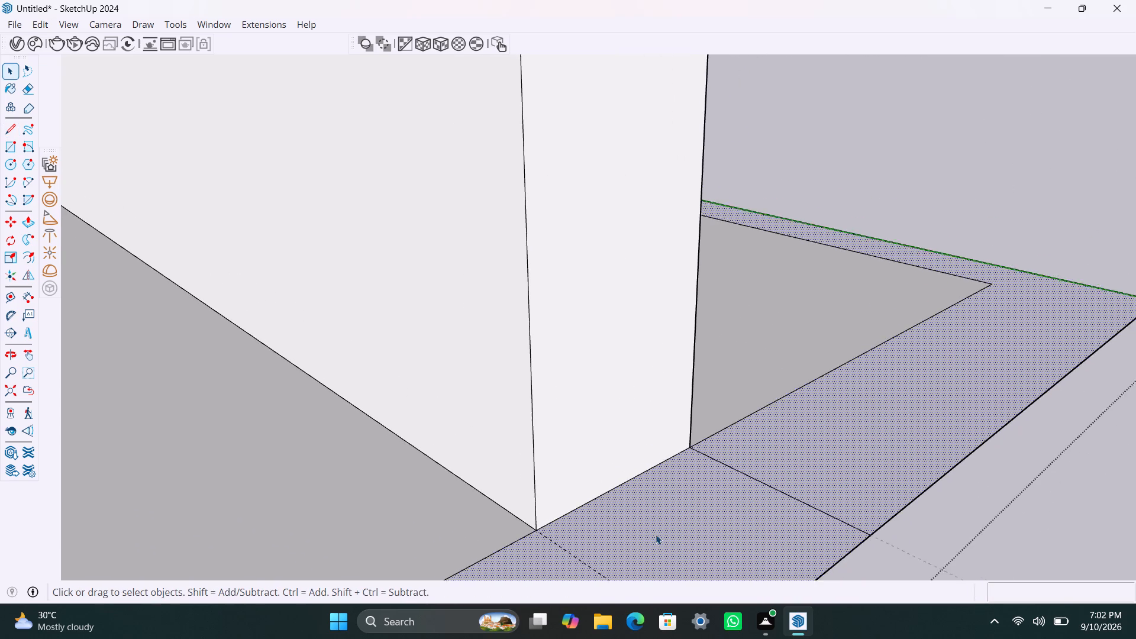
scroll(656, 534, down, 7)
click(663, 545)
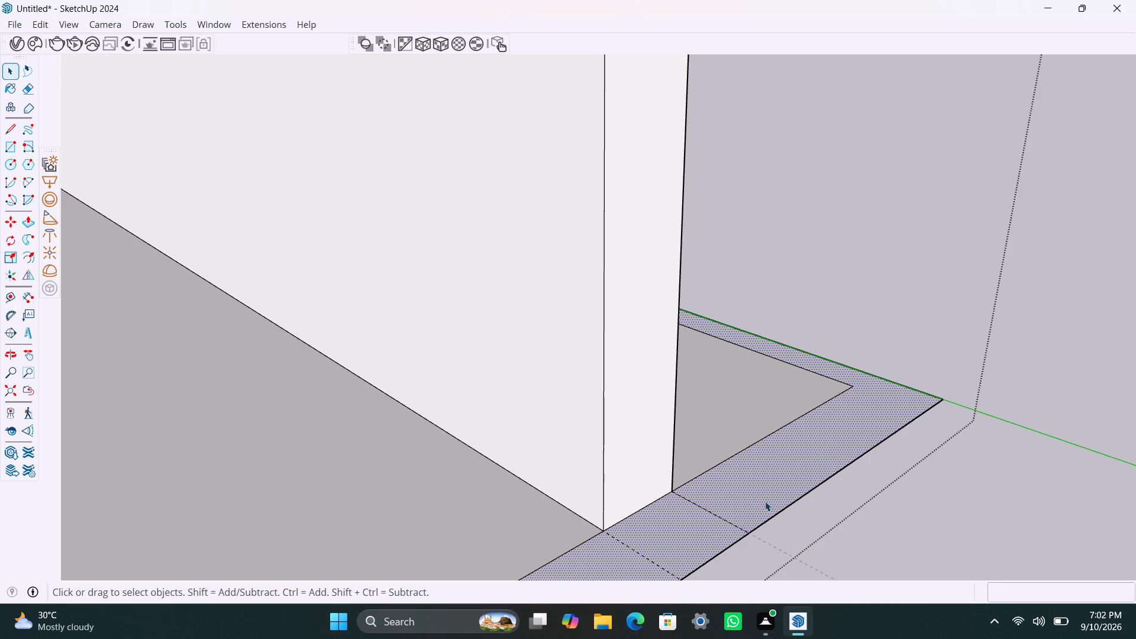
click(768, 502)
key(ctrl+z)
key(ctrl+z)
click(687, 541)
Draw a line across the back rim strip from the wall's foot corner farther from the green axis to the outer edge.
key(l)
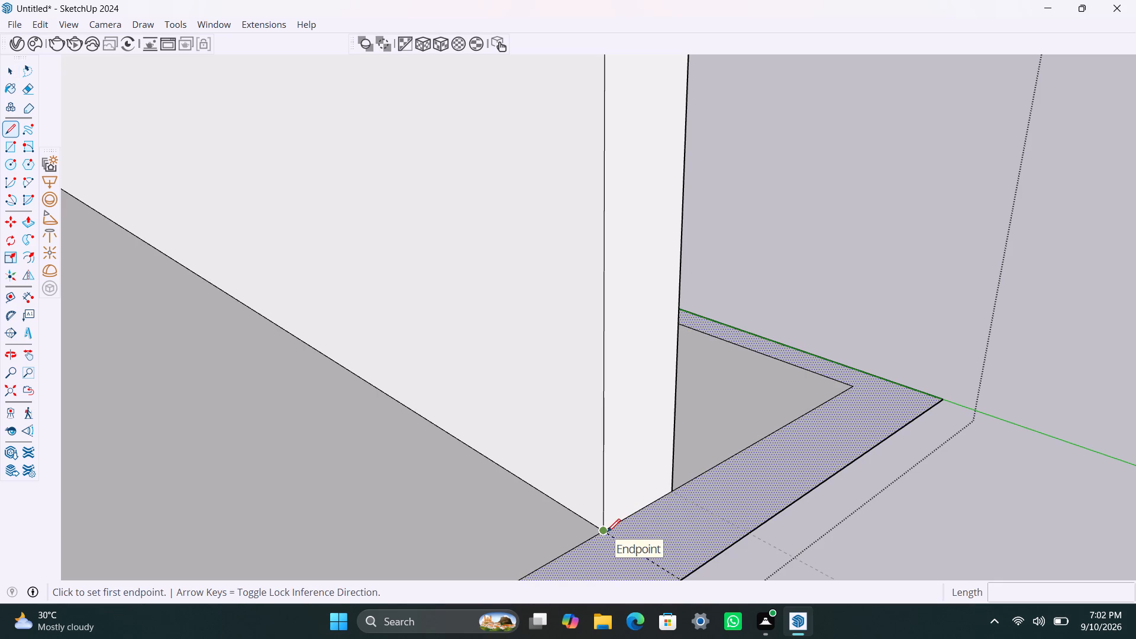
click(608, 532)
click(684, 576)
key(space)
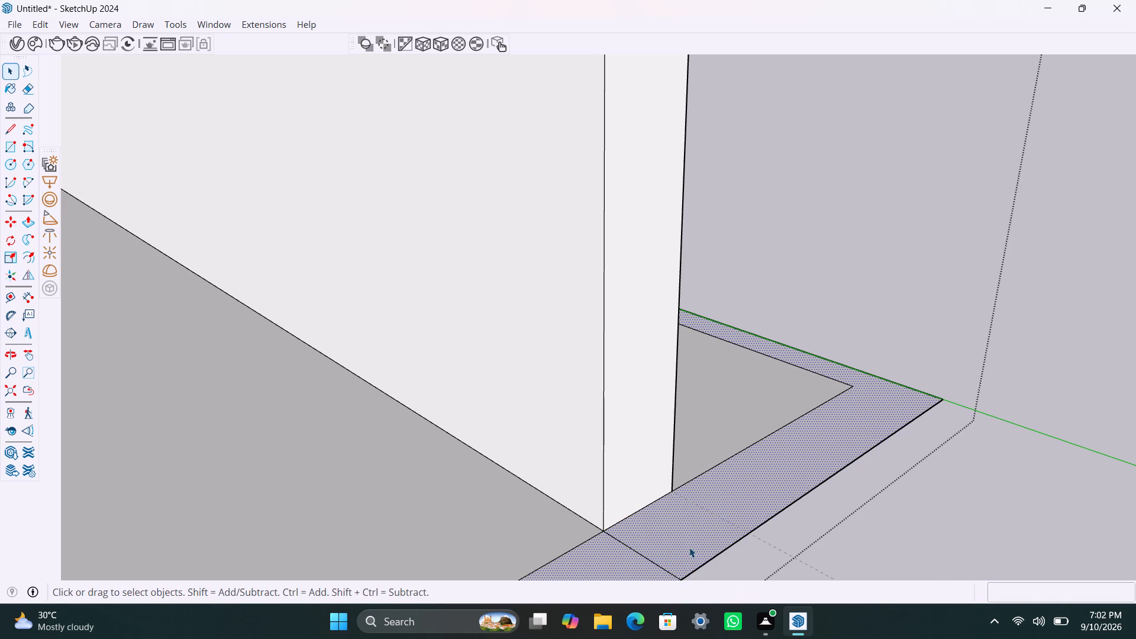
click(689, 547)
click(634, 563)
Examine the base and the raised wall from several angles, closing in on the wall's foot at the back rim.
scroll(660, 538, down, 19)
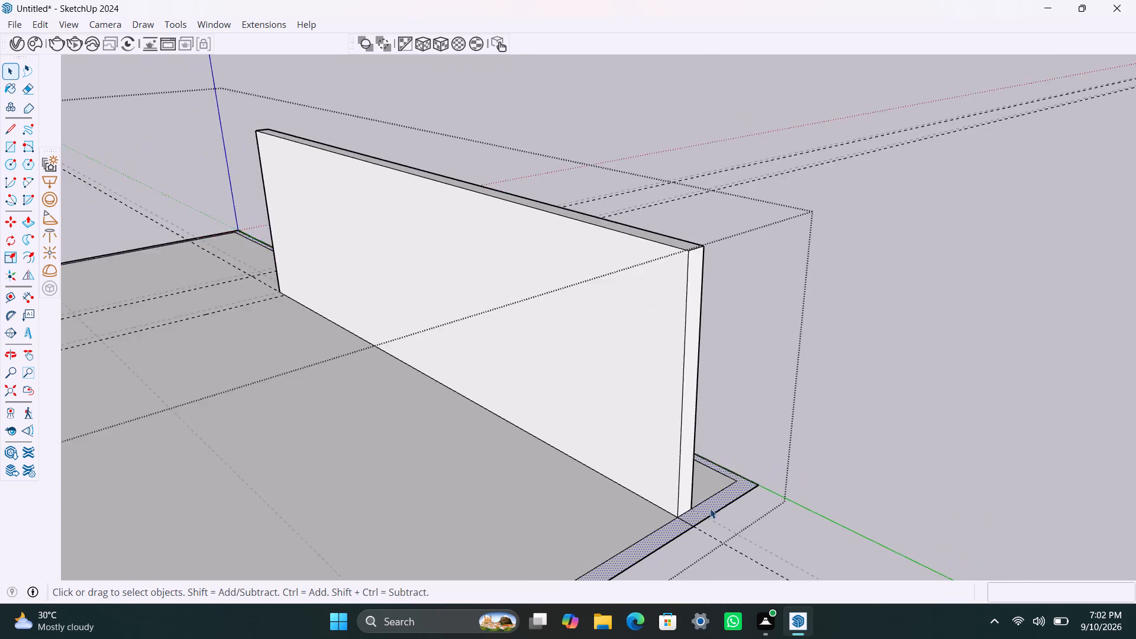
scroll(710, 508, down, 15)
middle_drag(679, 515, 701, 445)
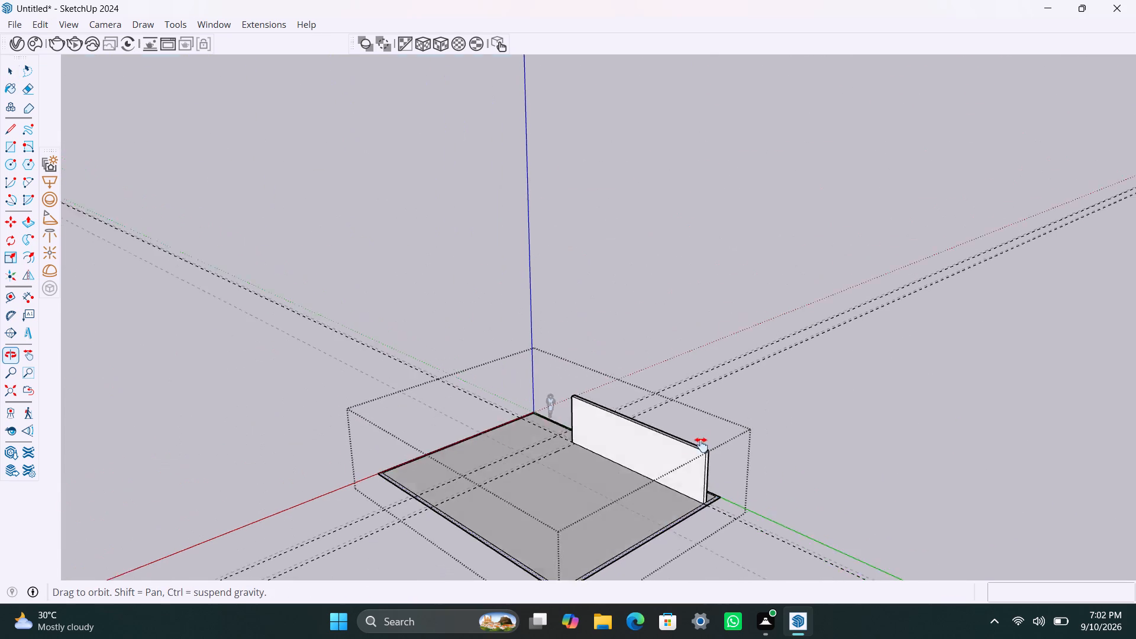
middle_drag(701, 445, 728, 406)
scroll(642, 483, up, 2)
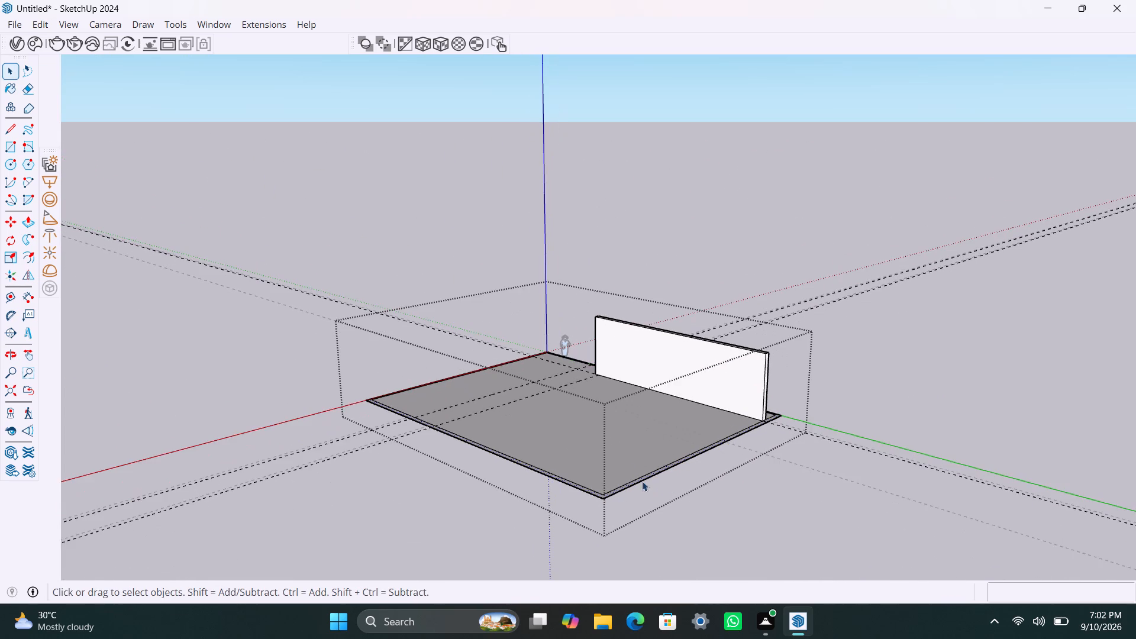
middle_drag(622, 454, 627, 606)
scroll(671, 496, down, 5)
middle_drag(666, 506, 757, 455)
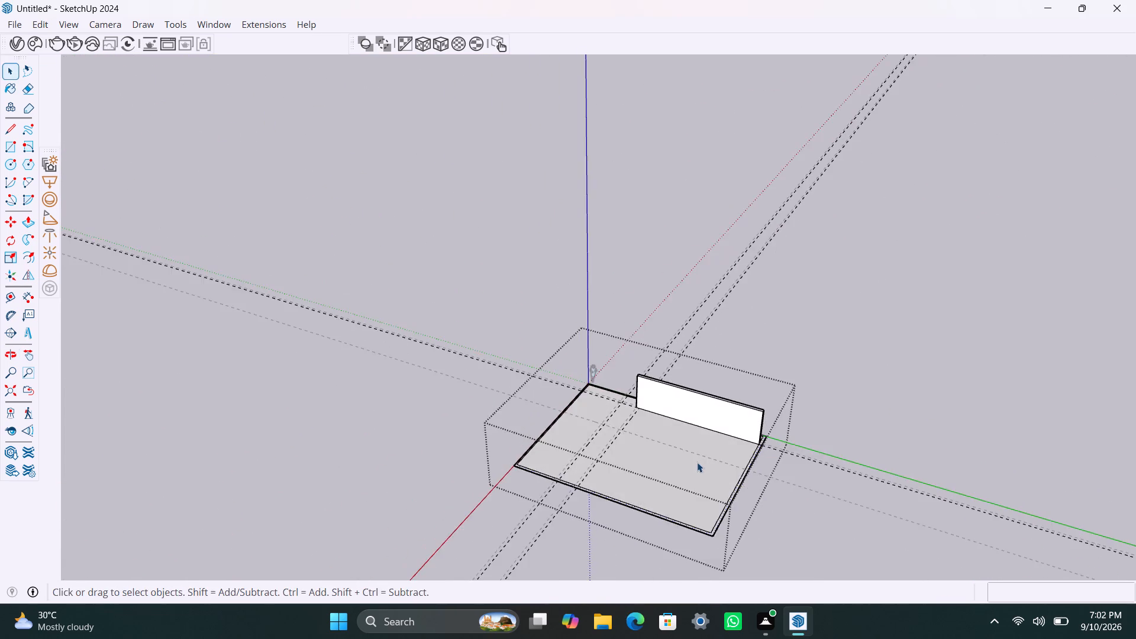
scroll(697, 459, up, 5)
middle_drag(697, 456, 711, 586)
scroll(770, 492, up, 8)
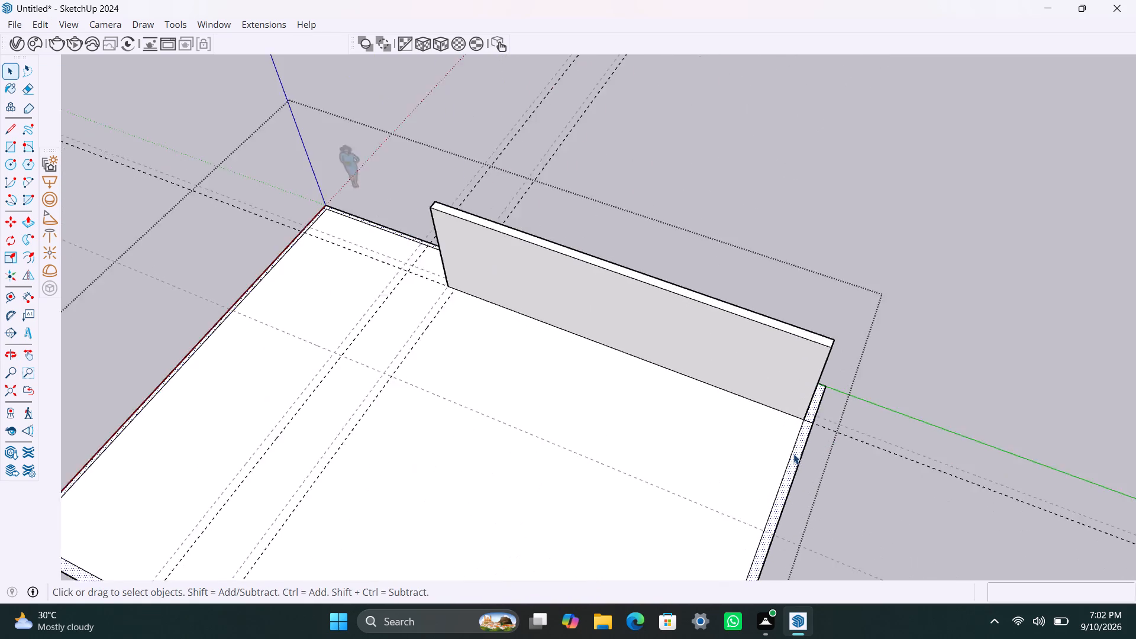
scroll(794, 453, up, 3)
Select the back rim face with its edges, leaving and re-entering the base group, to check its extent around the line.
double_click(802, 441)
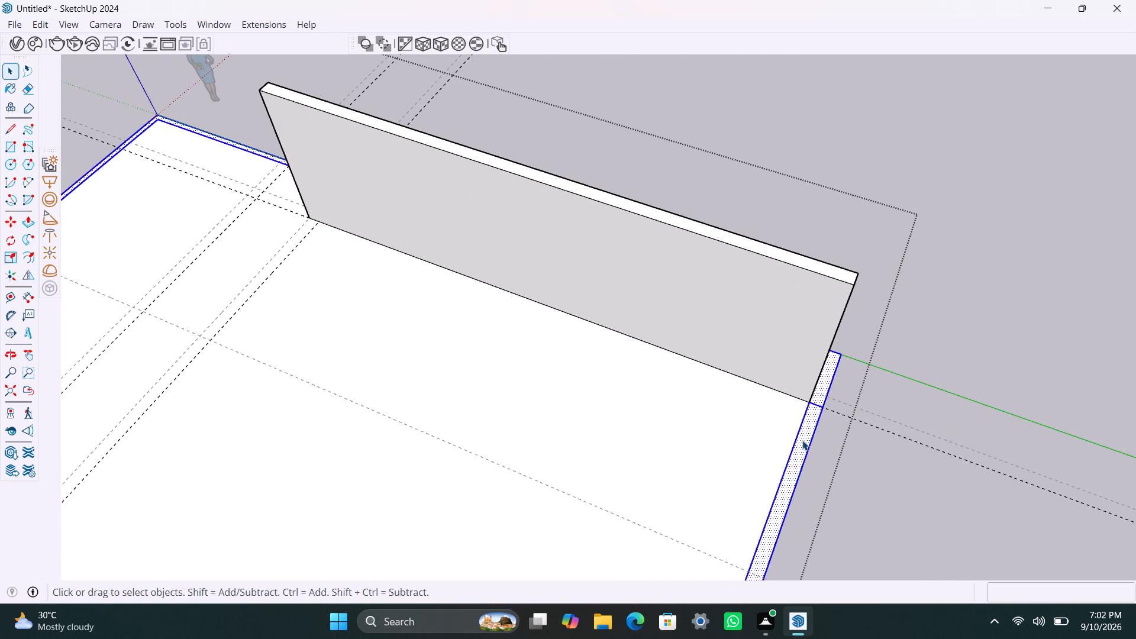
double_click(802, 440)
key(Escape)
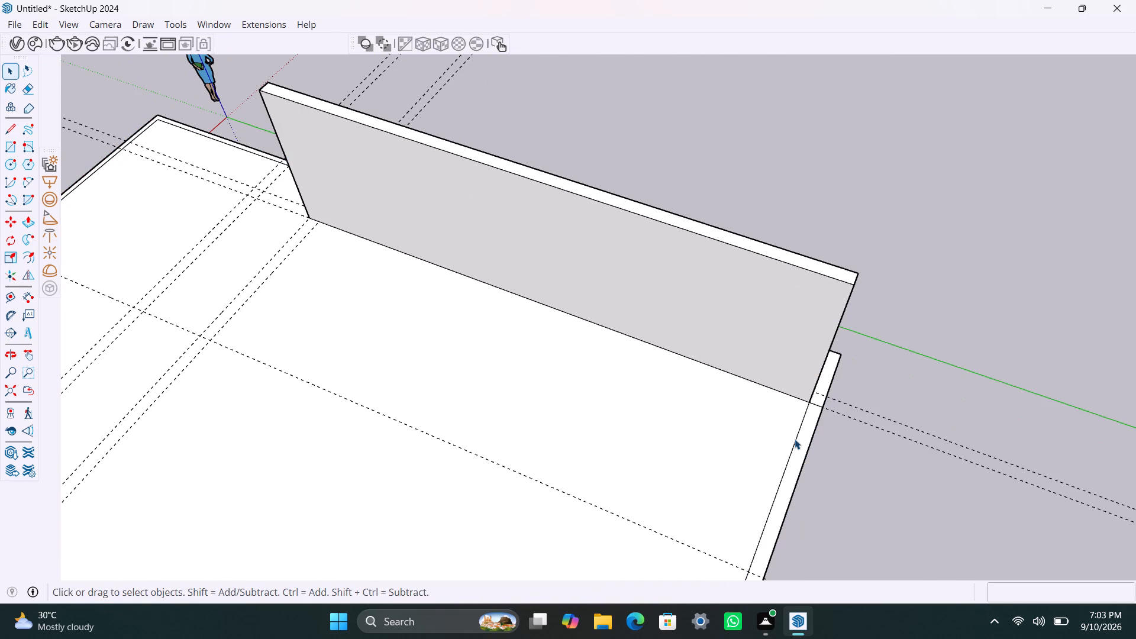
double_click(795, 439)
click(795, 440)
click(803, 433)
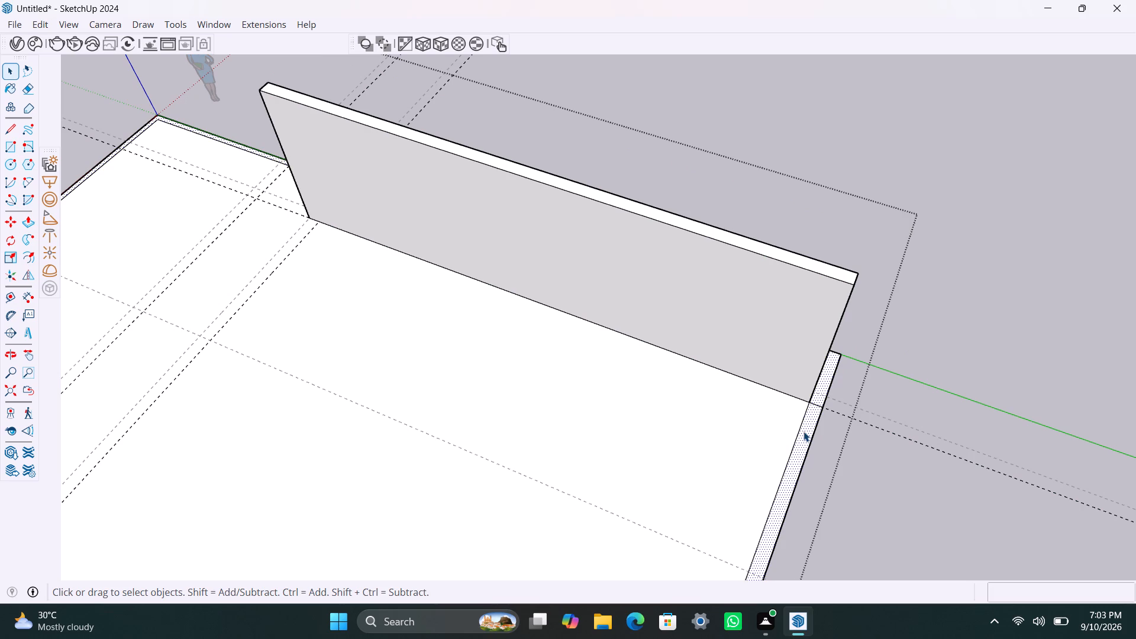
double_click(803, 431)
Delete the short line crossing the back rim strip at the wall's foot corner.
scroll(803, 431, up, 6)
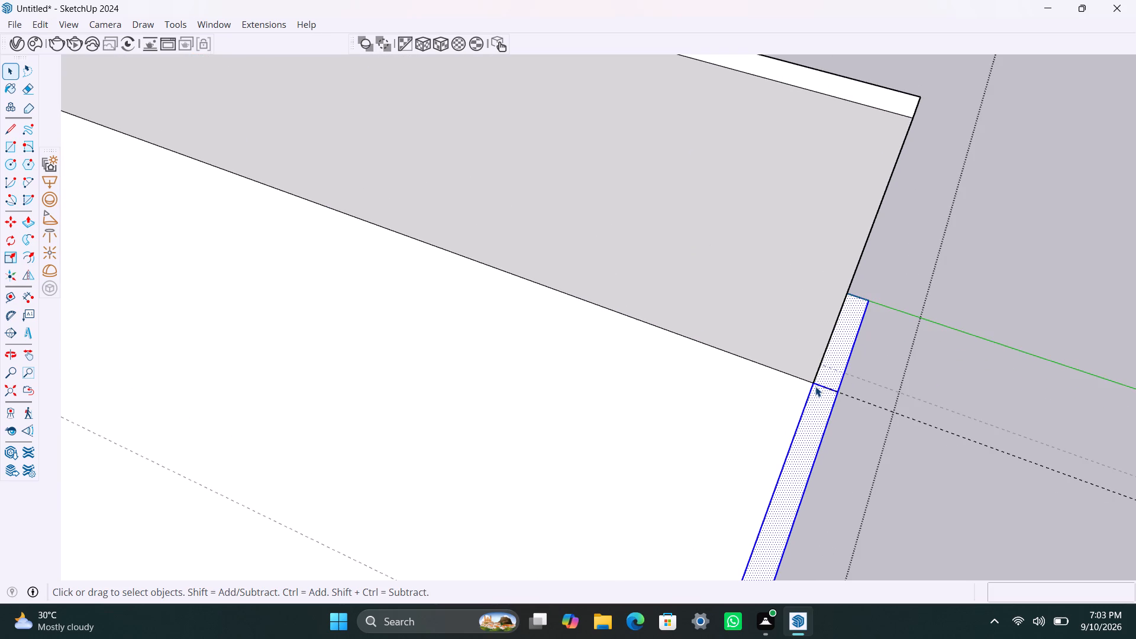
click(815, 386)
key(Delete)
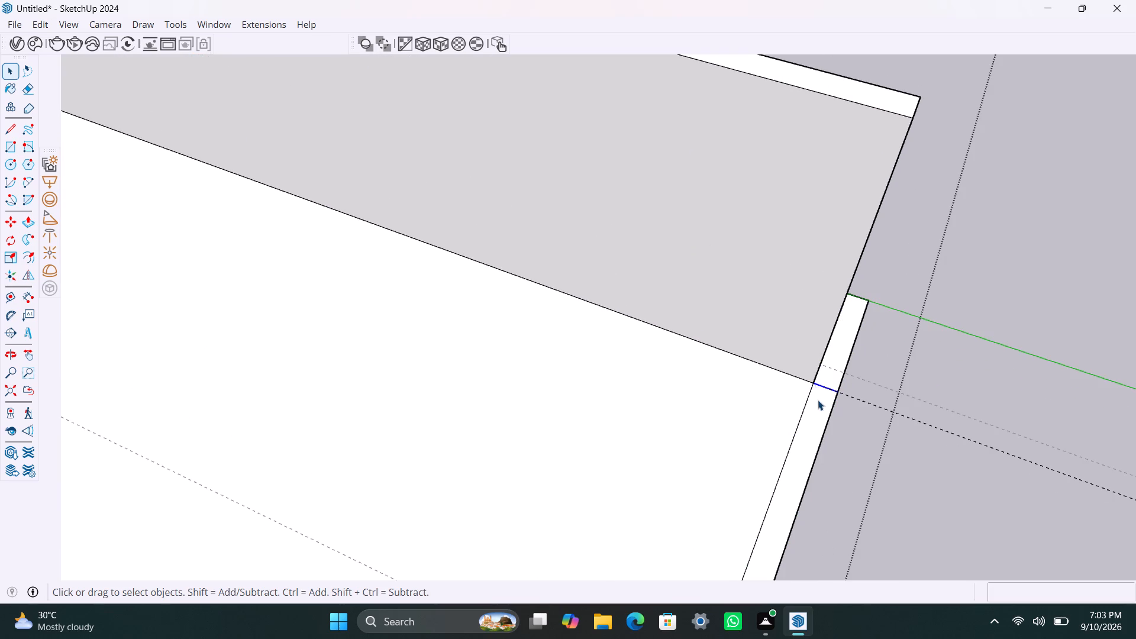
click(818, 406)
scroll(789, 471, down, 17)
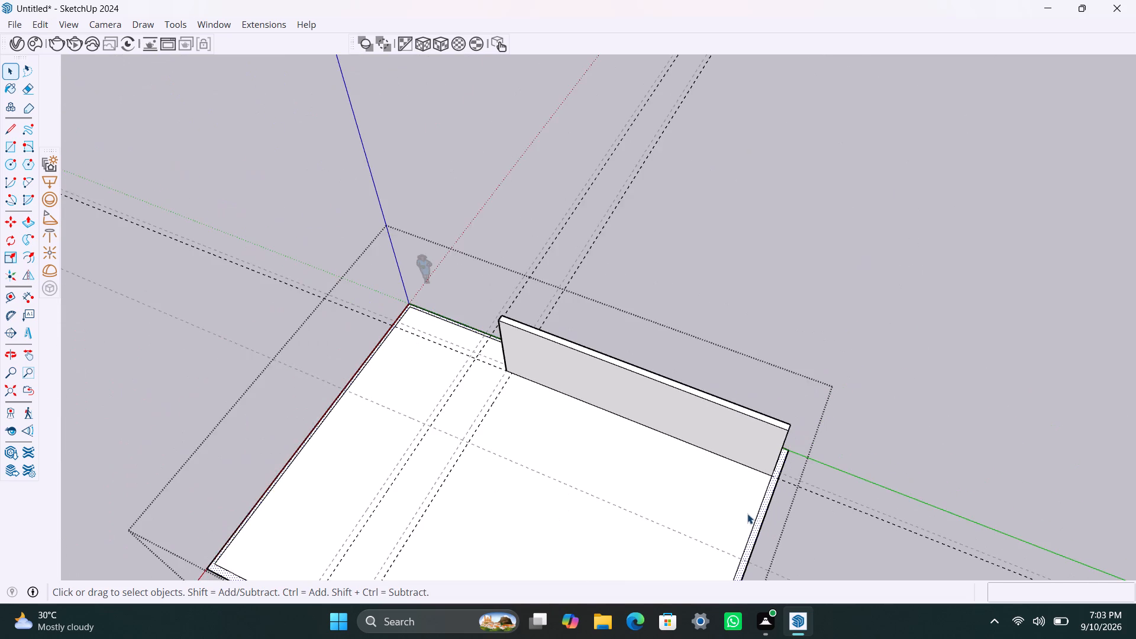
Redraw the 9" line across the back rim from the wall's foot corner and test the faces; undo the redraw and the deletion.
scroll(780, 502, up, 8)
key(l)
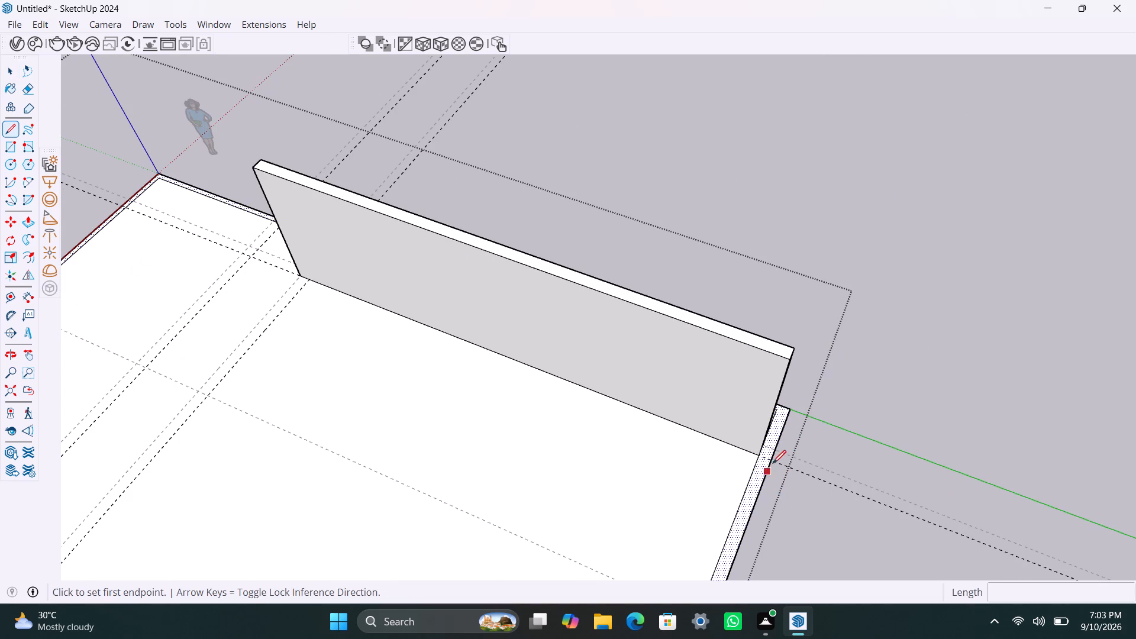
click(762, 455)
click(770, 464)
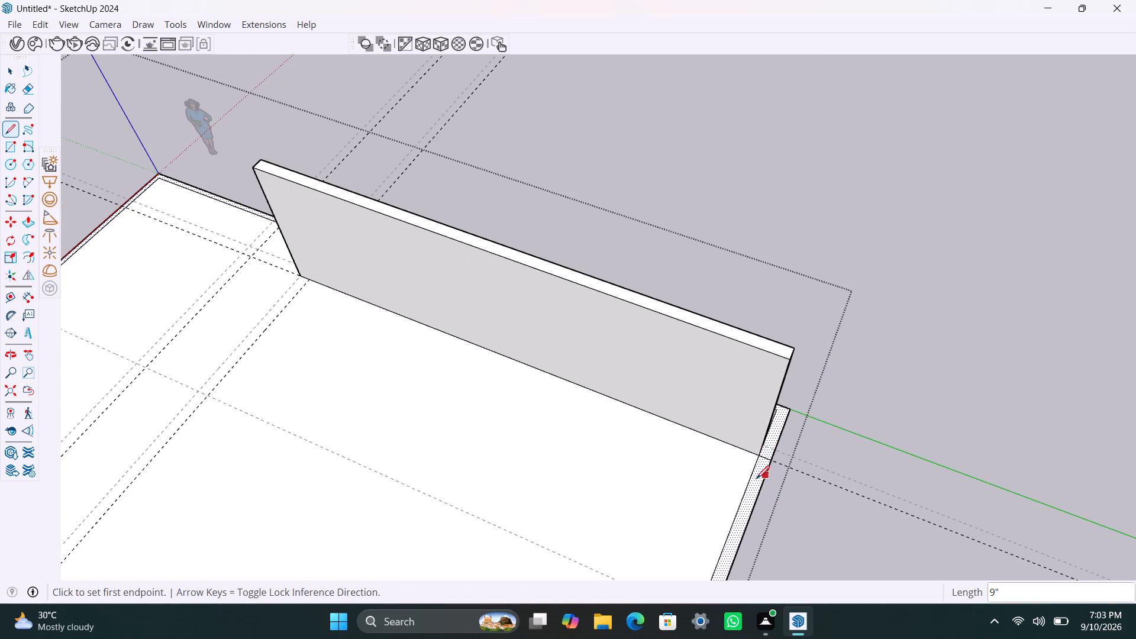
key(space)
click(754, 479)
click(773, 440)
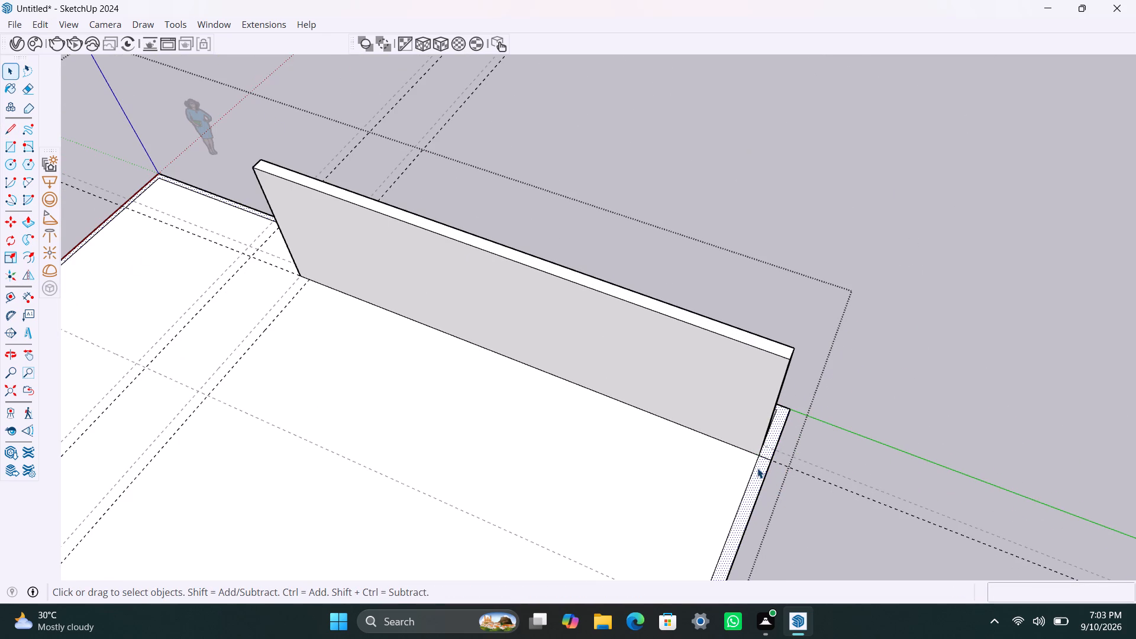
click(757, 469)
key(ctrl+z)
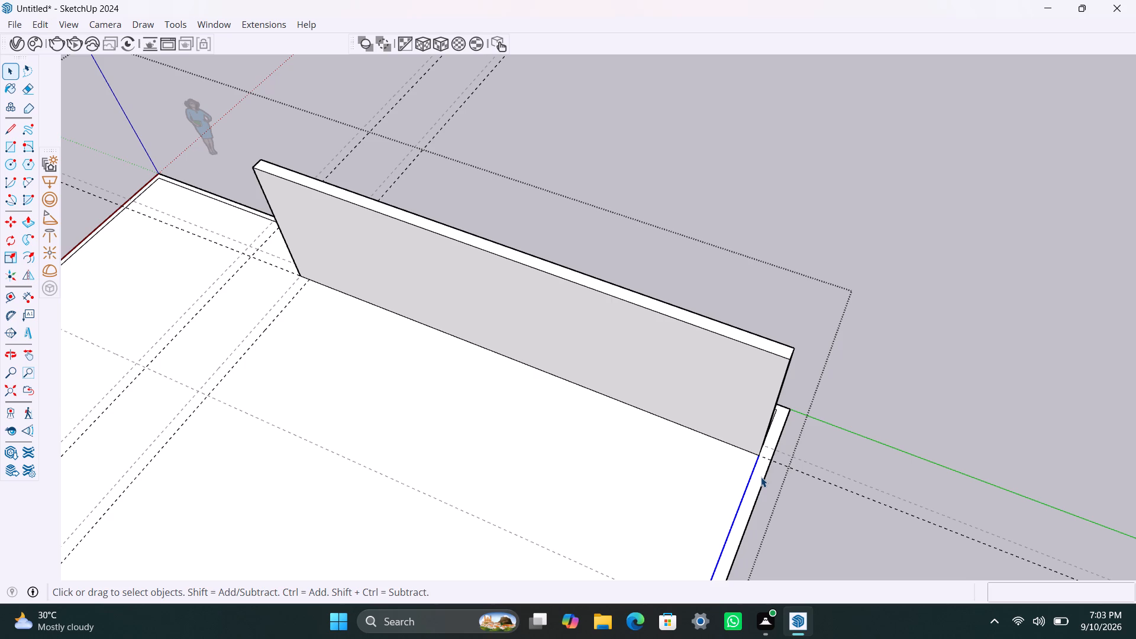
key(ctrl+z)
Push/Pull the raised wall's end face across the back rim strip to the base's outer edge.
scroll(774, 459, up, 2)
middle_drag(772, 467, 639, 460)
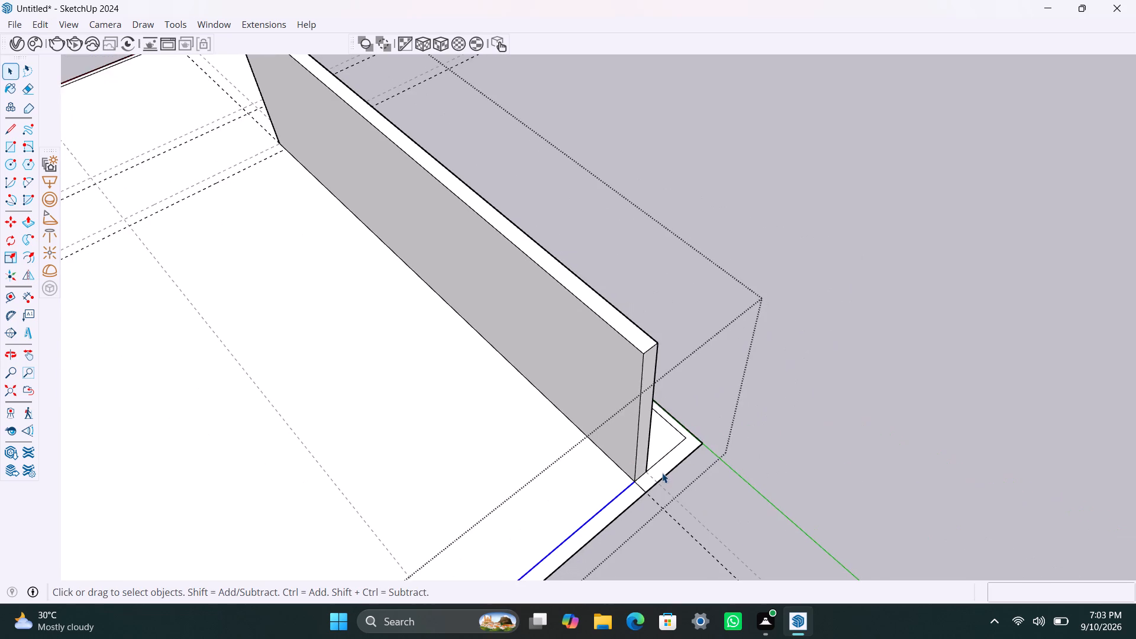
scroll(662, 473, up, 2)
click(637, 466)
key(p)
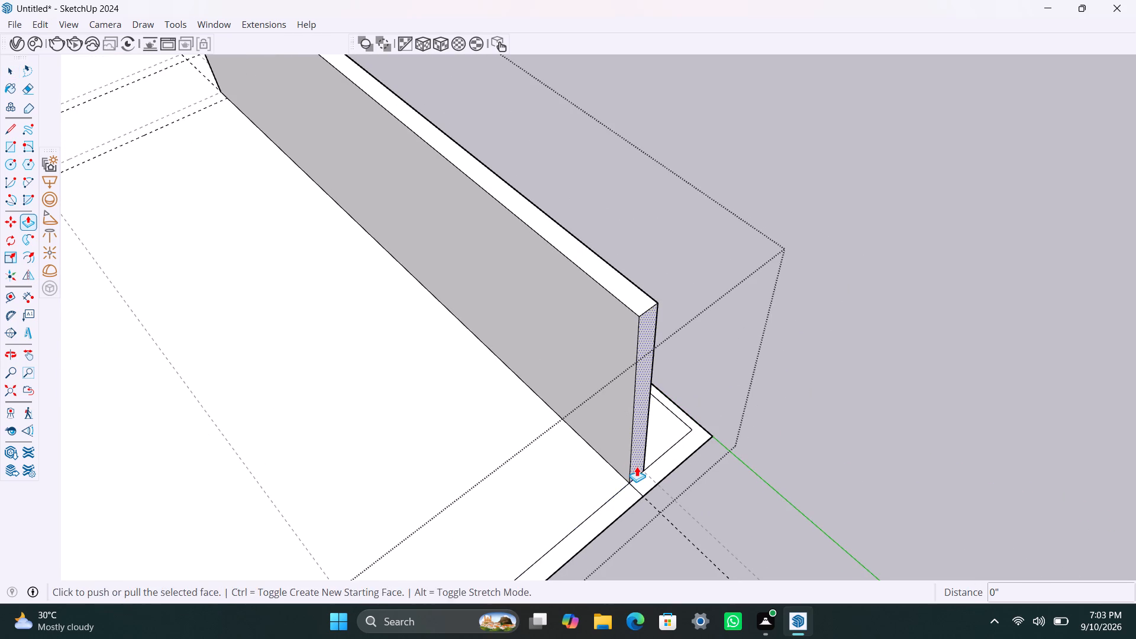
click(637, 466)
click(651, 489)
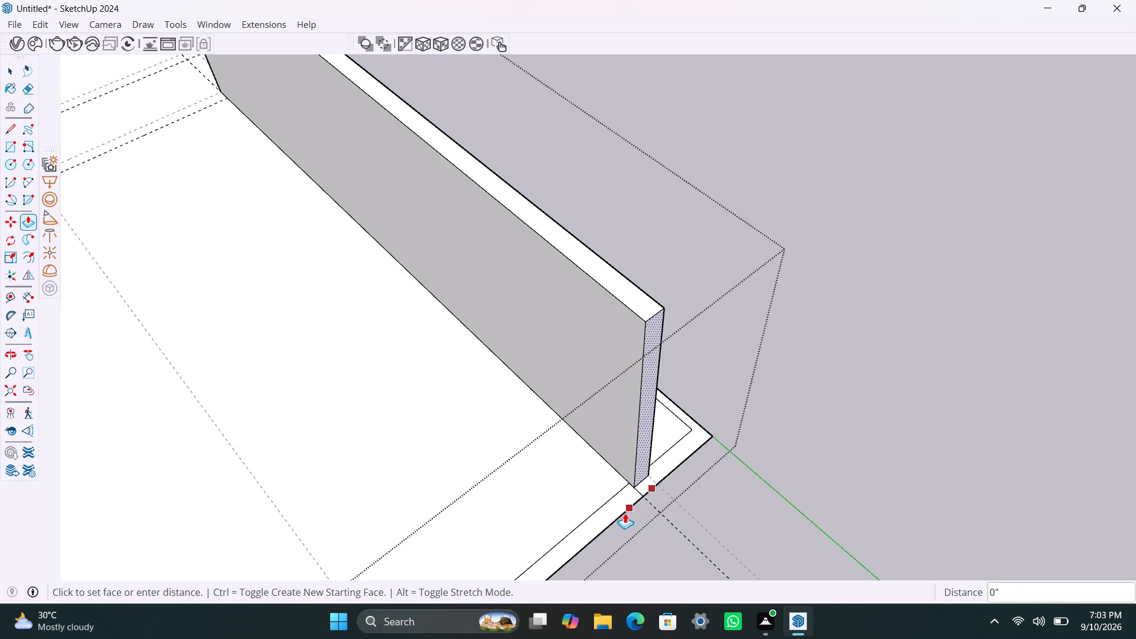
click(667, 514)
scroll(601, 529, down, 4)
middle_drag(625, 524, 787, 469)
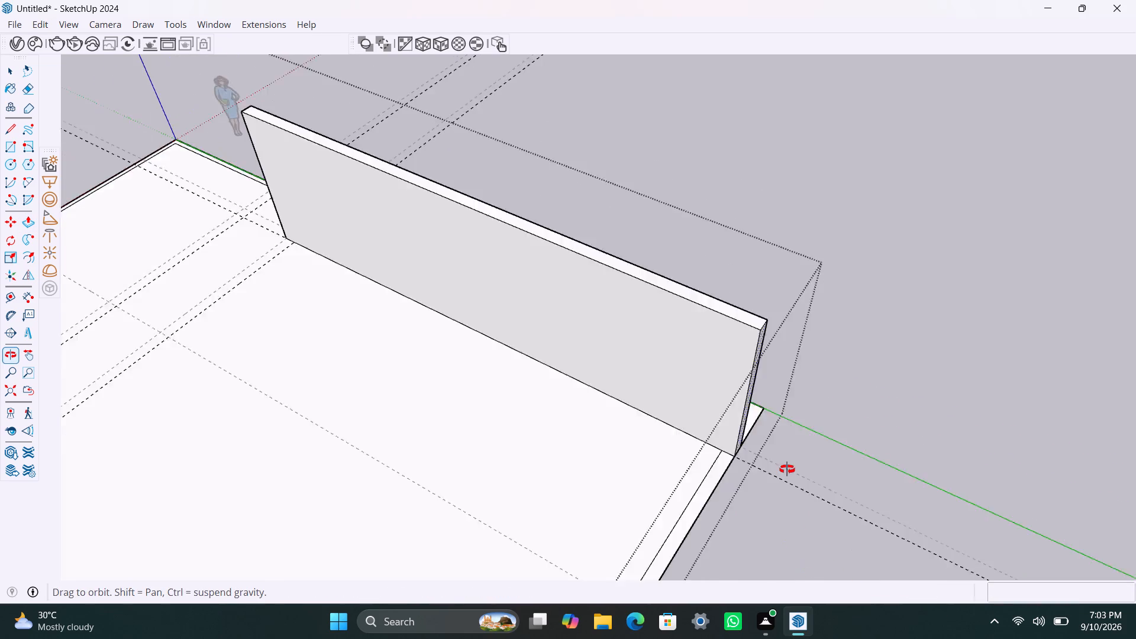
Copy the raised wall's vertical edge at the base's outer edge 9" inward, to the corner where the back rim line meets the wall.
middle_drag(787, 469, 796, 465)
key(space)
click(813, 369)
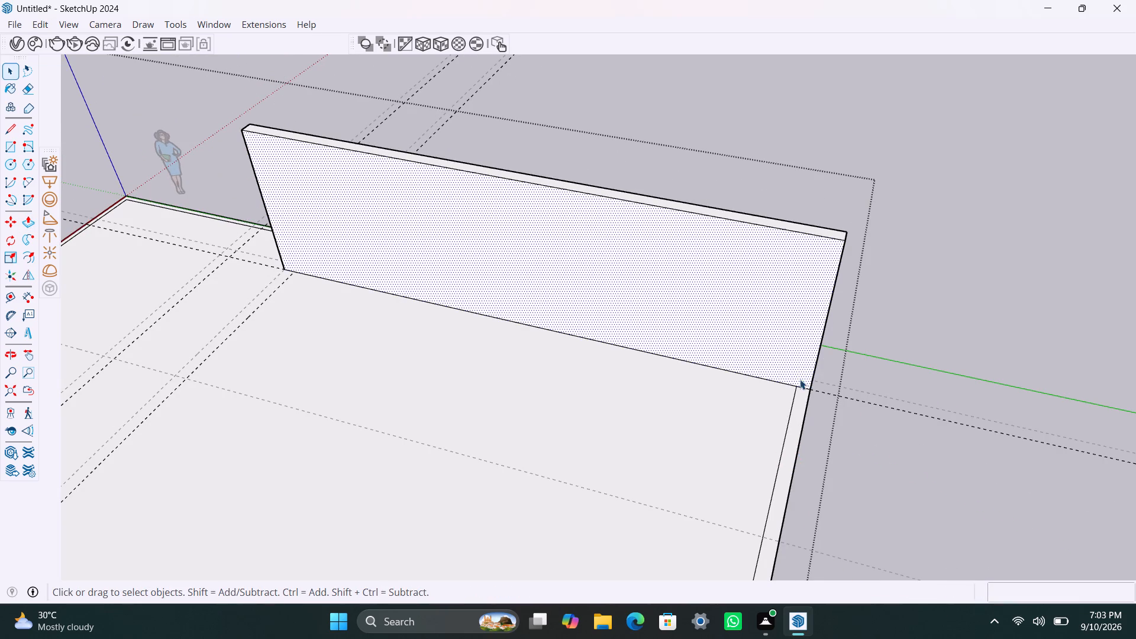
click(809, 388)
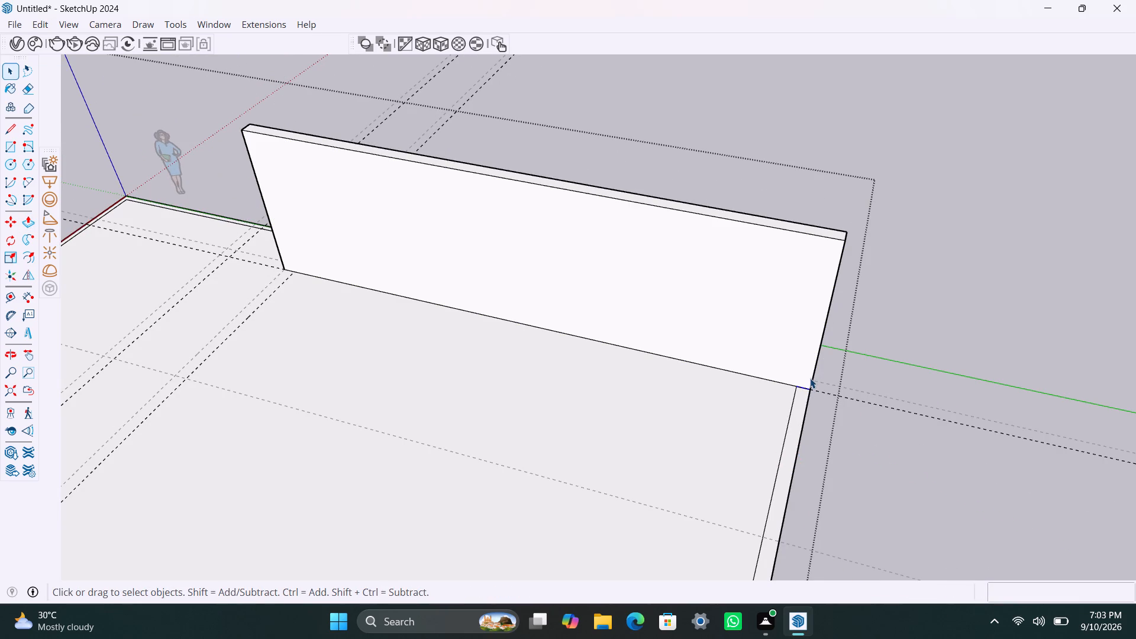
click(810, 378)
click(814, 369)
key(m)
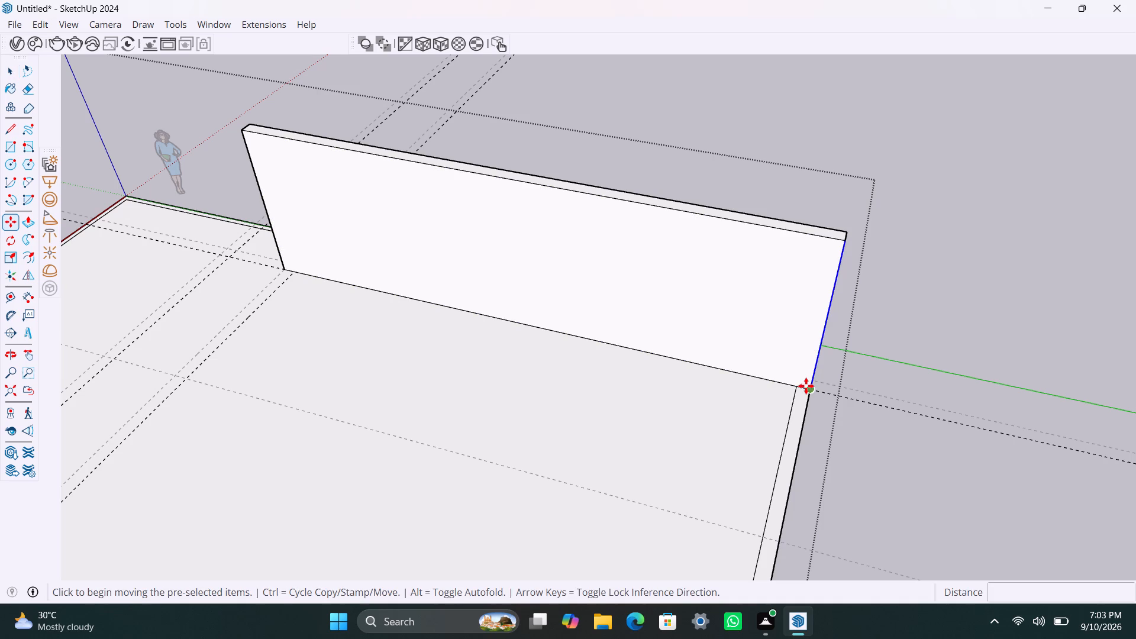
click(810, 387)
click(799, 387)
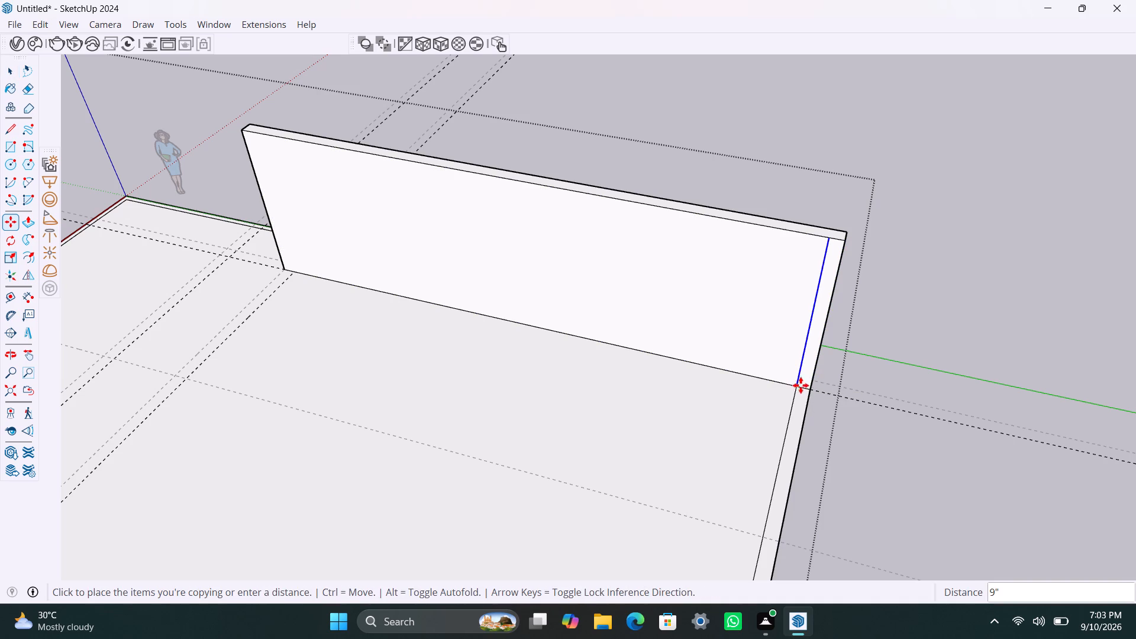
Push/Pull the 9" strip on the wall's inner face along the back rim to the base's far corner, forming the back wall.
key(space)
click(811, 367)
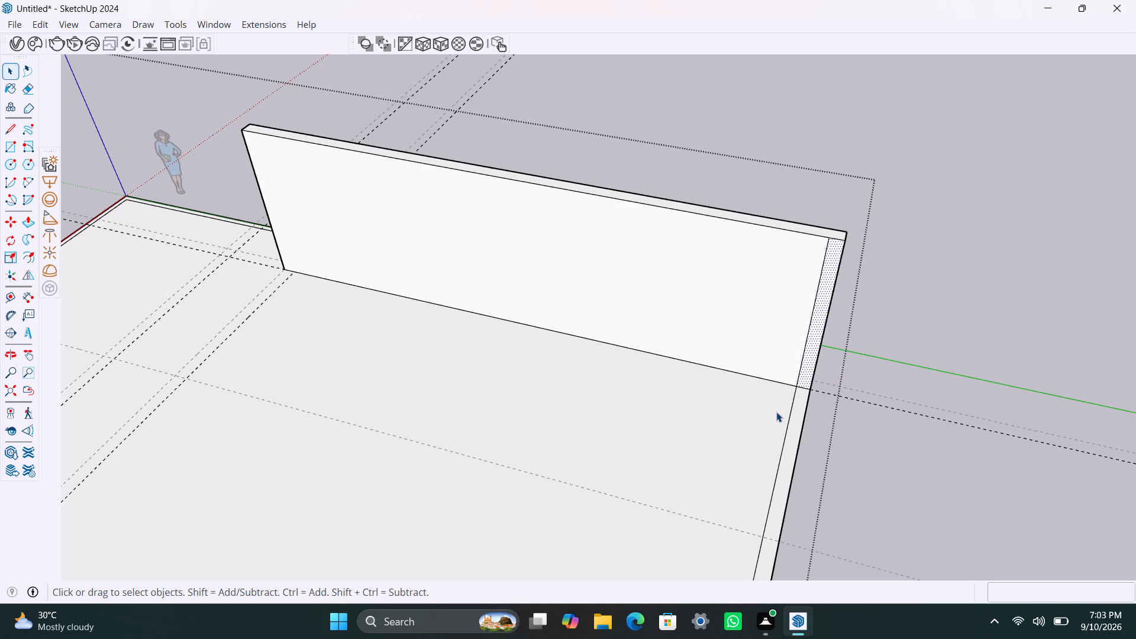
click(808, 371)
key(p)
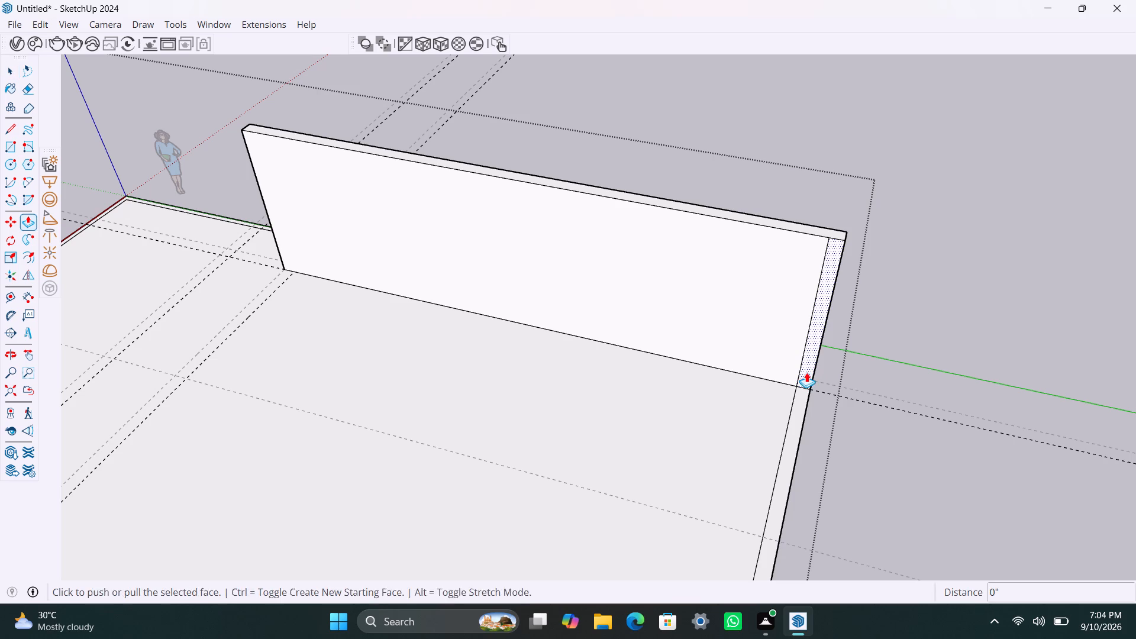
click(806, 373)
key(Escape)
key(Escape)
key(Escape)
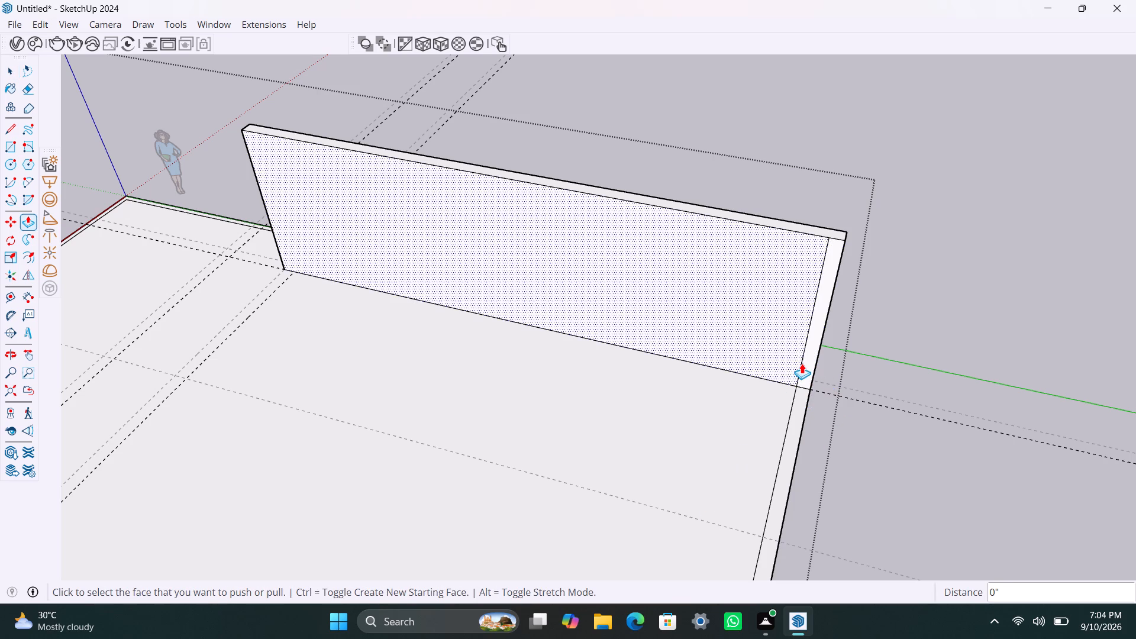
drag(811, 359, 726, 512)
scroll(725, 511, down, 8)
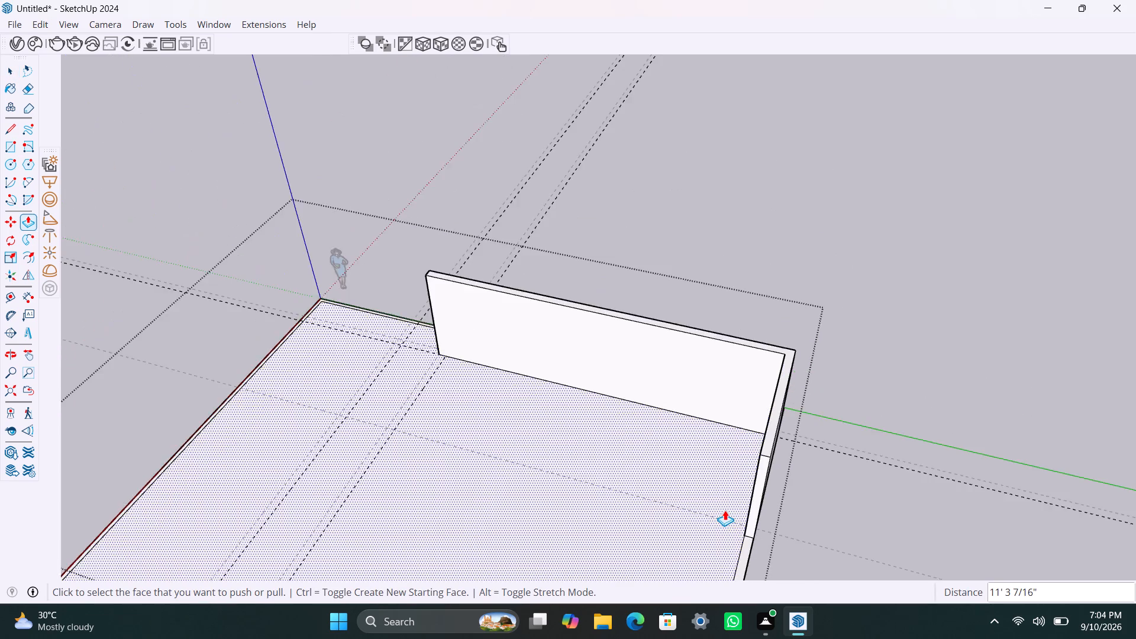
scroll(725, 510, down, 9)
middle_drag(723, 508, 825, 326)
scroll(842, 330, up, 1)
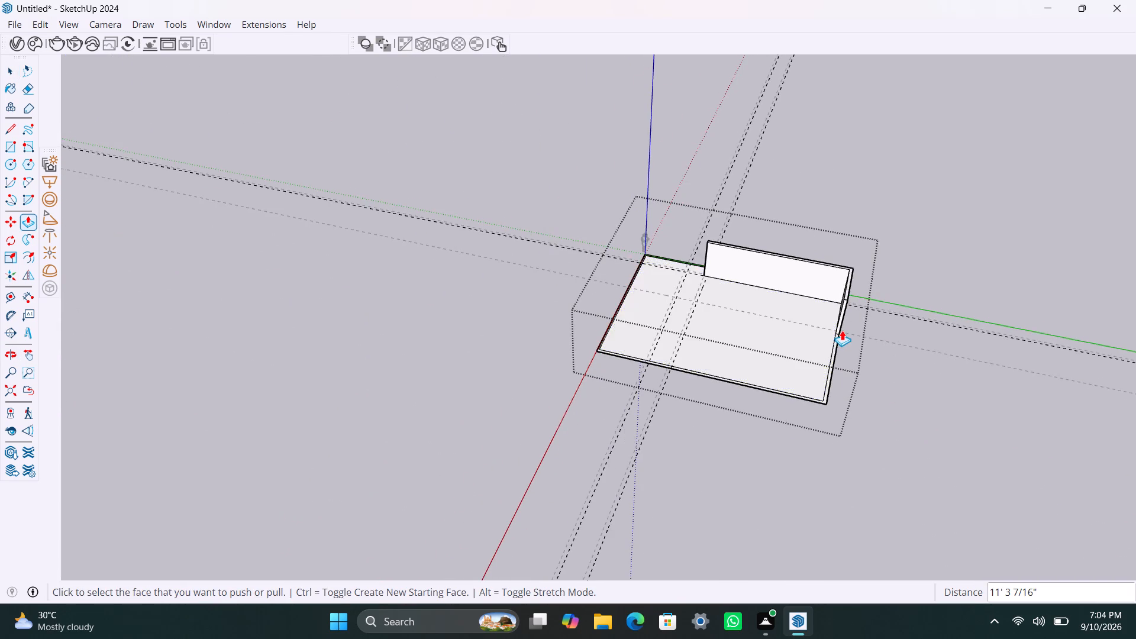
scroll(842, 330, up, 9)
drag(838, 324, 790, 527)
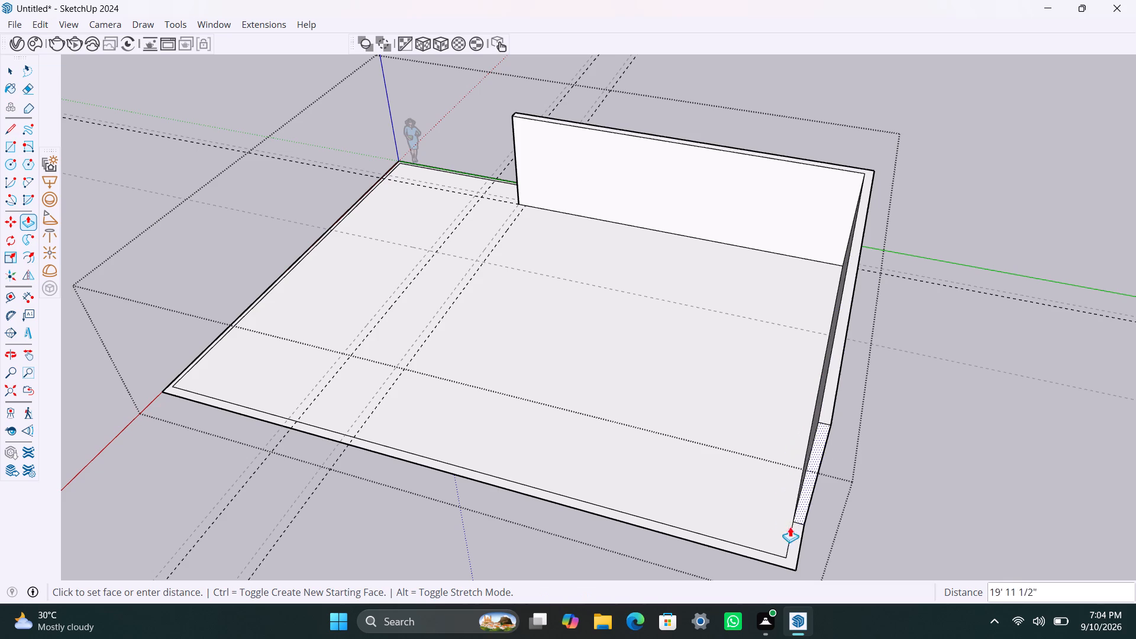
drag(790, 527, 768, 571)
click(767, 567)
Save the model as "west facing HP" in the Documents > internship > sketch up folder.
scroll(753, 498, down, 3)
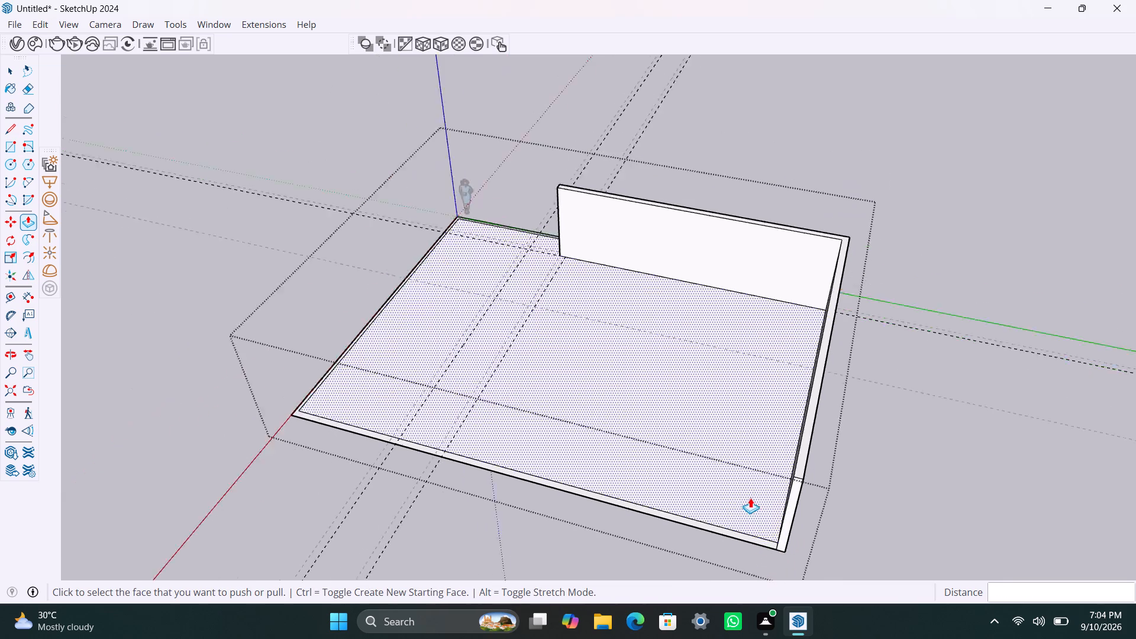
scroll(750, 498, down, 7)
middle_drag(692, 513, 995, 437)
drag(864, 493, 941, 465)
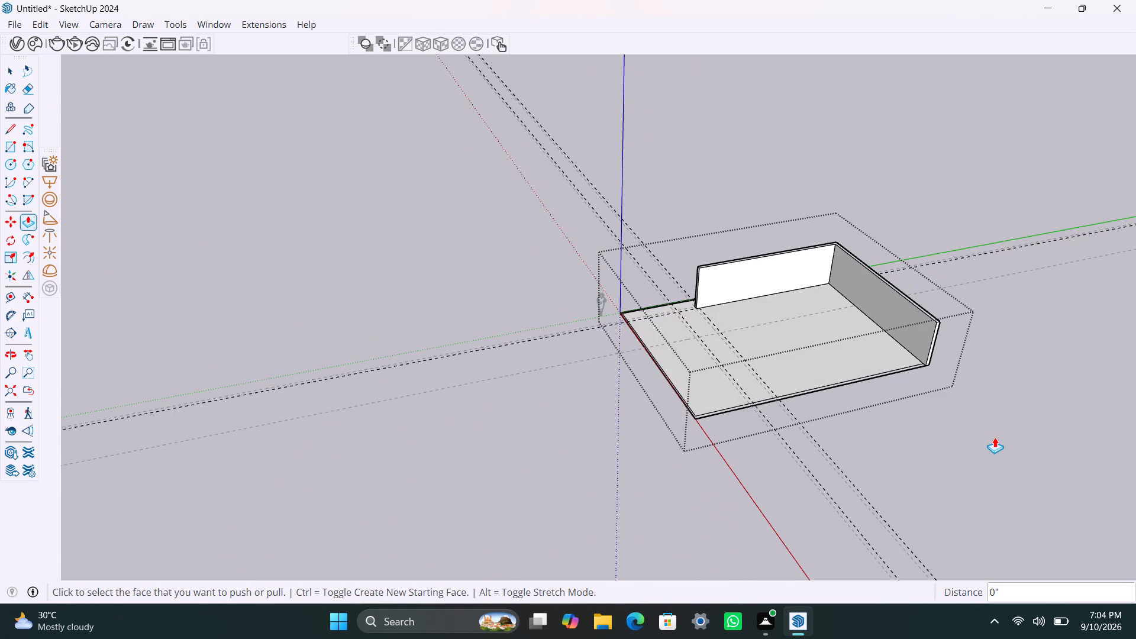
key(ctrl+s)
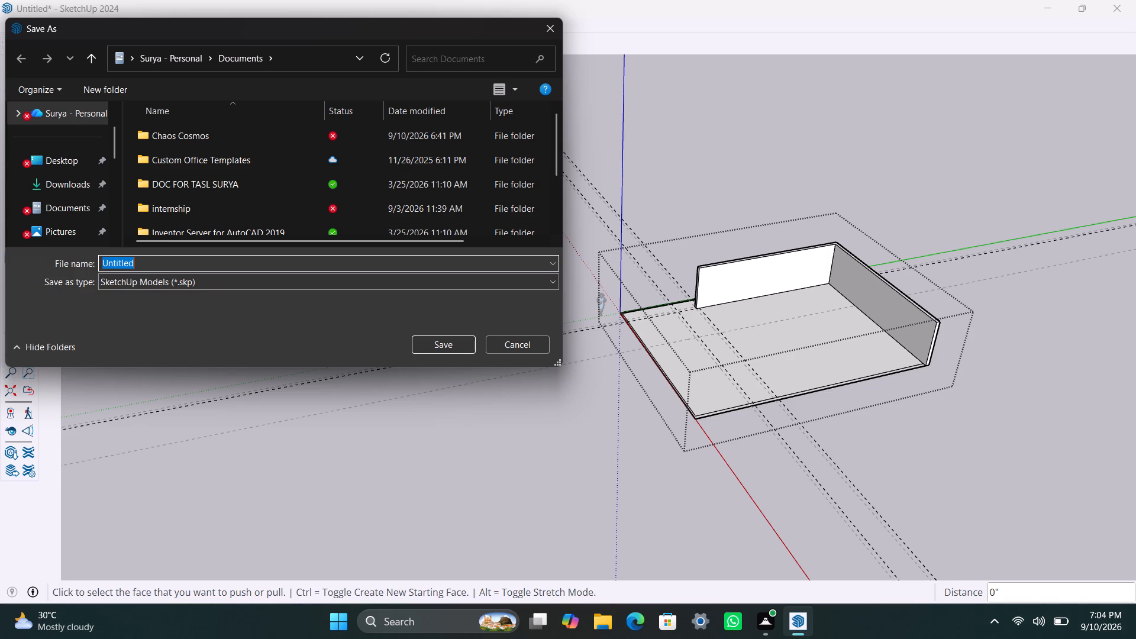
text(wt)
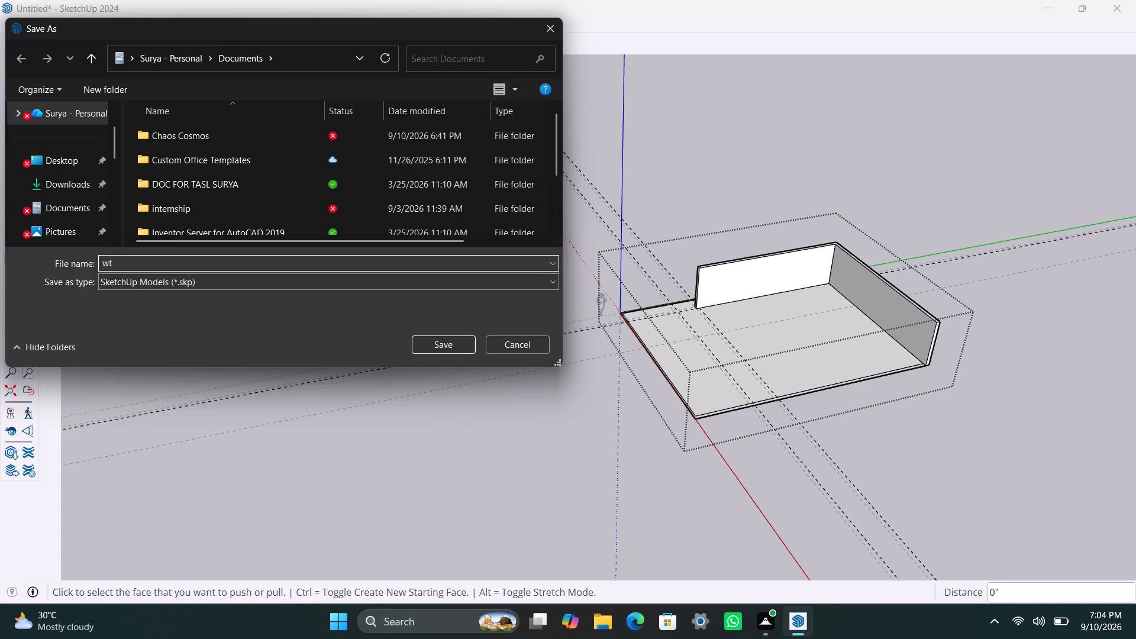
key(BackSpace)
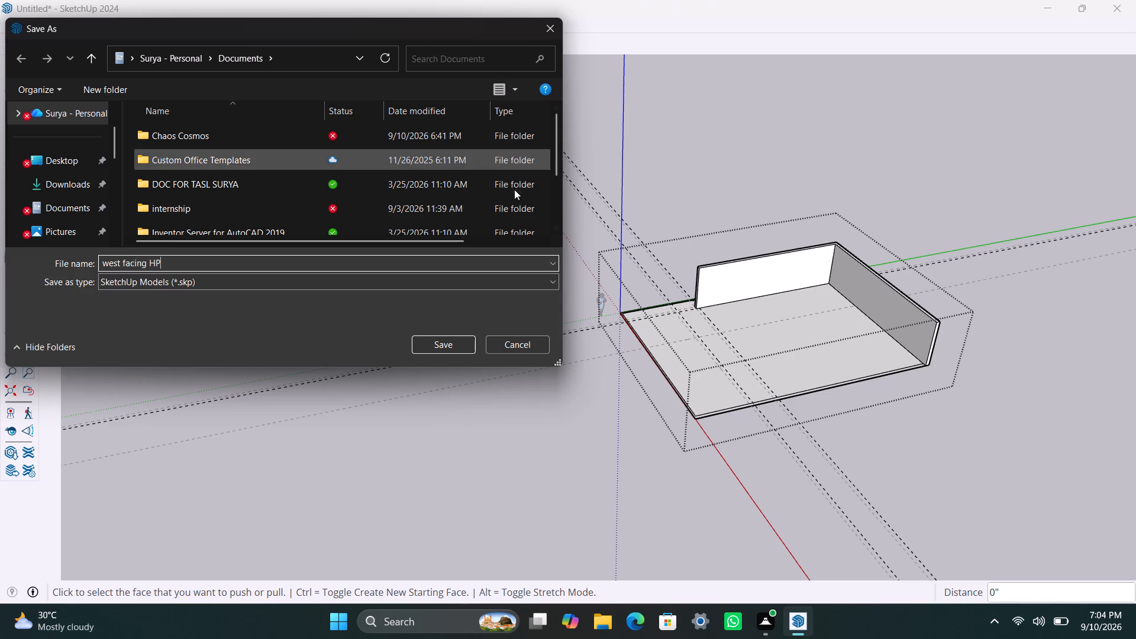
double_click(514, 218)
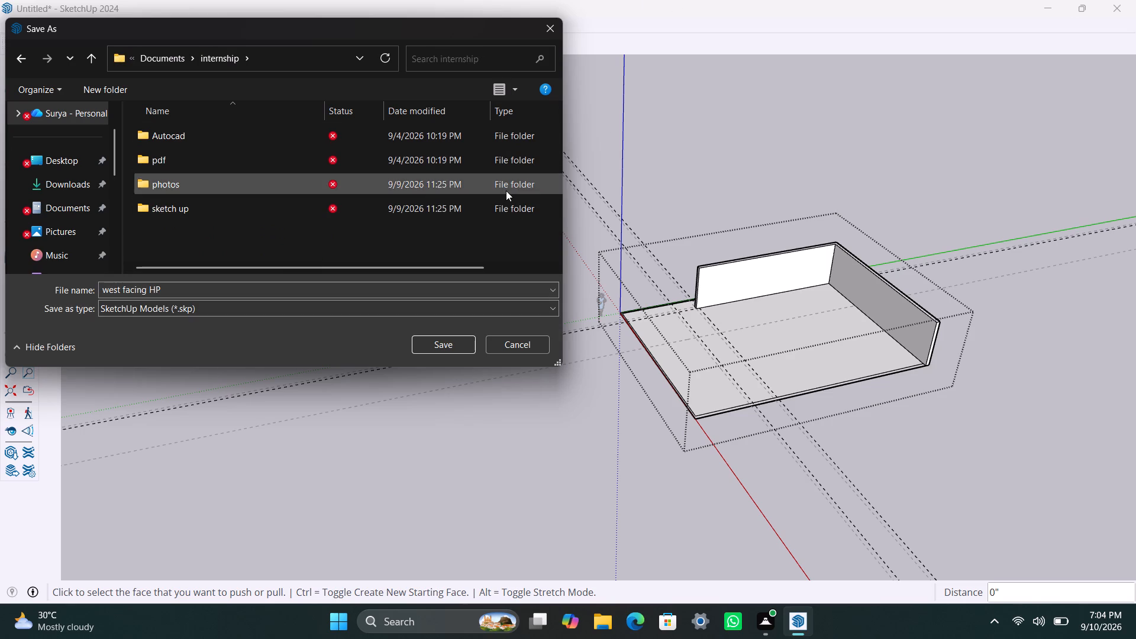
double_click(509, 199)
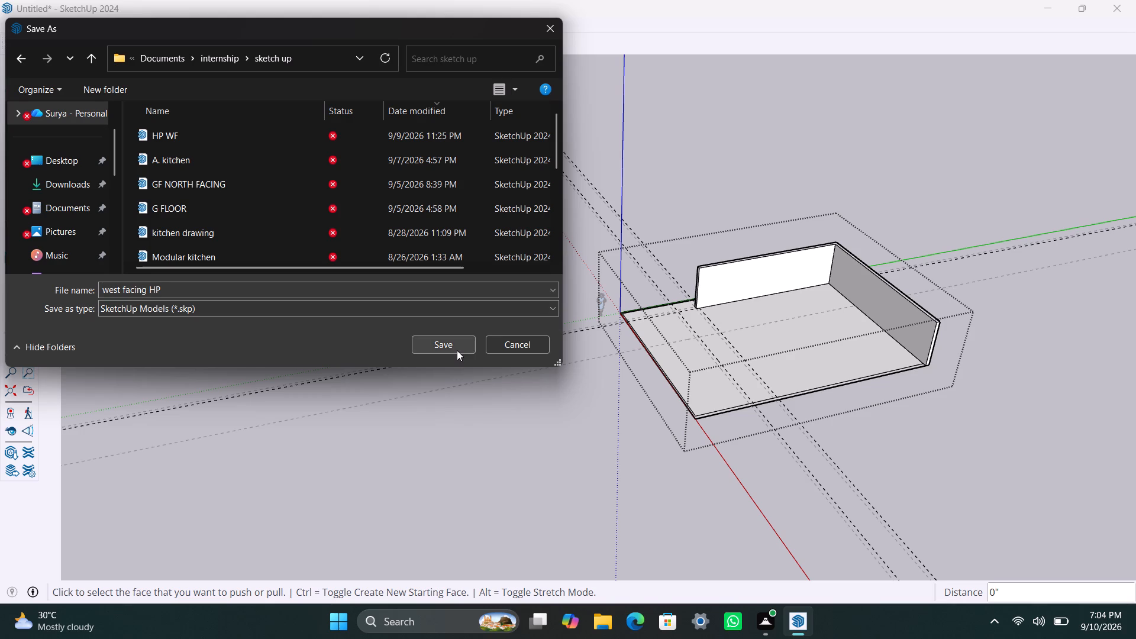
click(457, 350)
Copy the vertical edge at the back wall's far end 9" inward along its inner face to the far side rim line.
scroll(622, 409, down, 4)
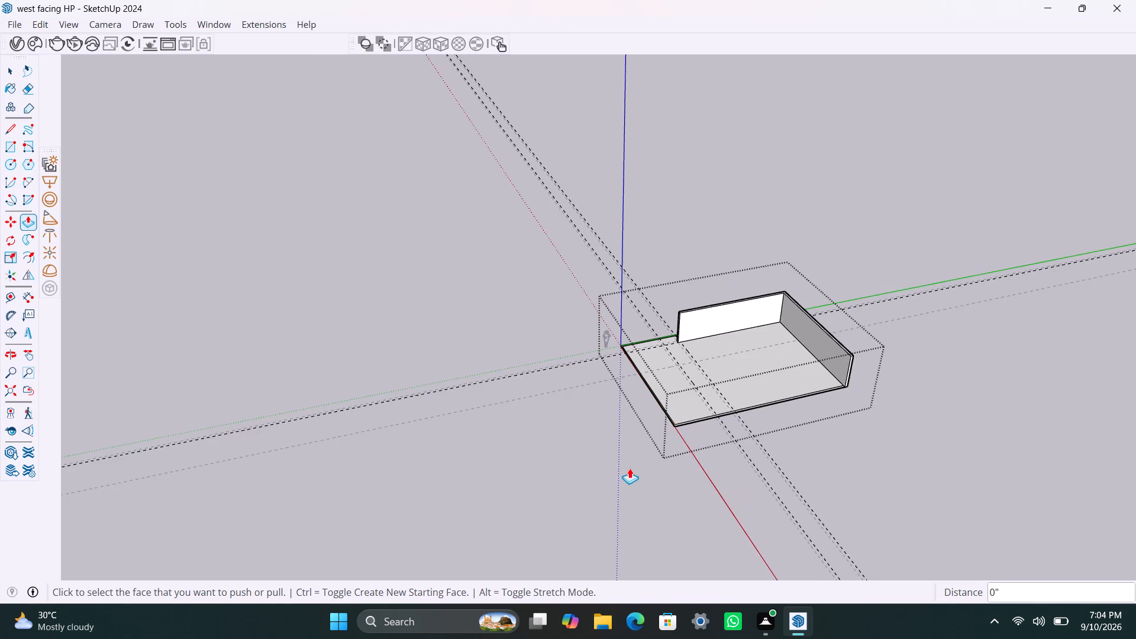
middle_drag(631, 469, 932, 453)
scroll(743, 274, up, 3)
middle_drag(736, 361, 806, 392)
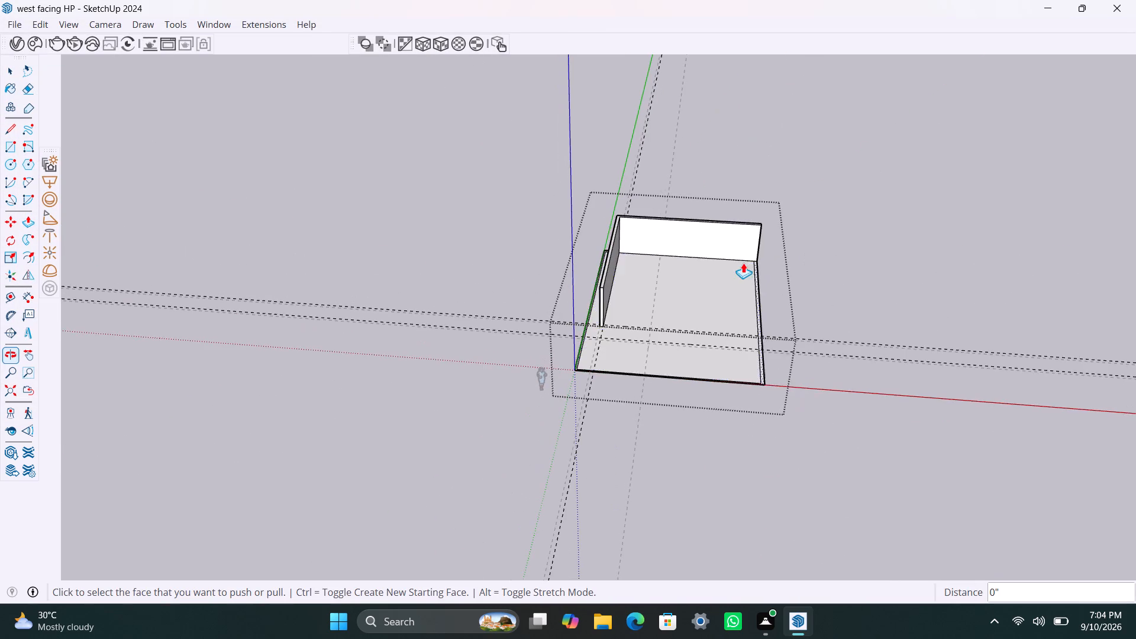
scroll(755, 253, up, 11)
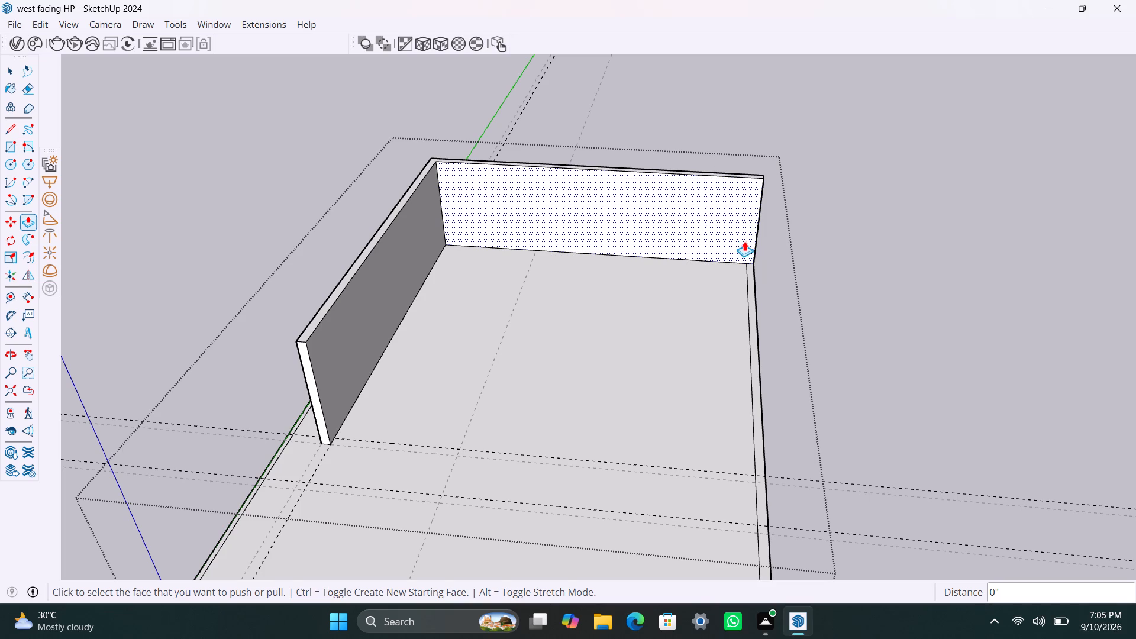
key(space)
scroll(751, 257, up, 4)
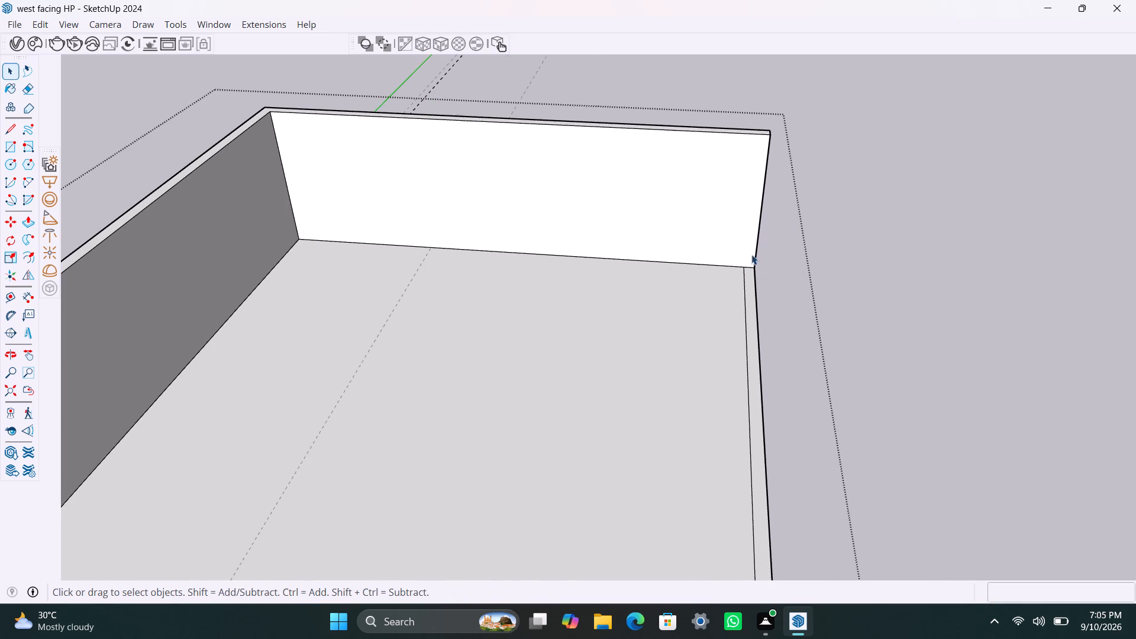
click(759, 221)
key(m)
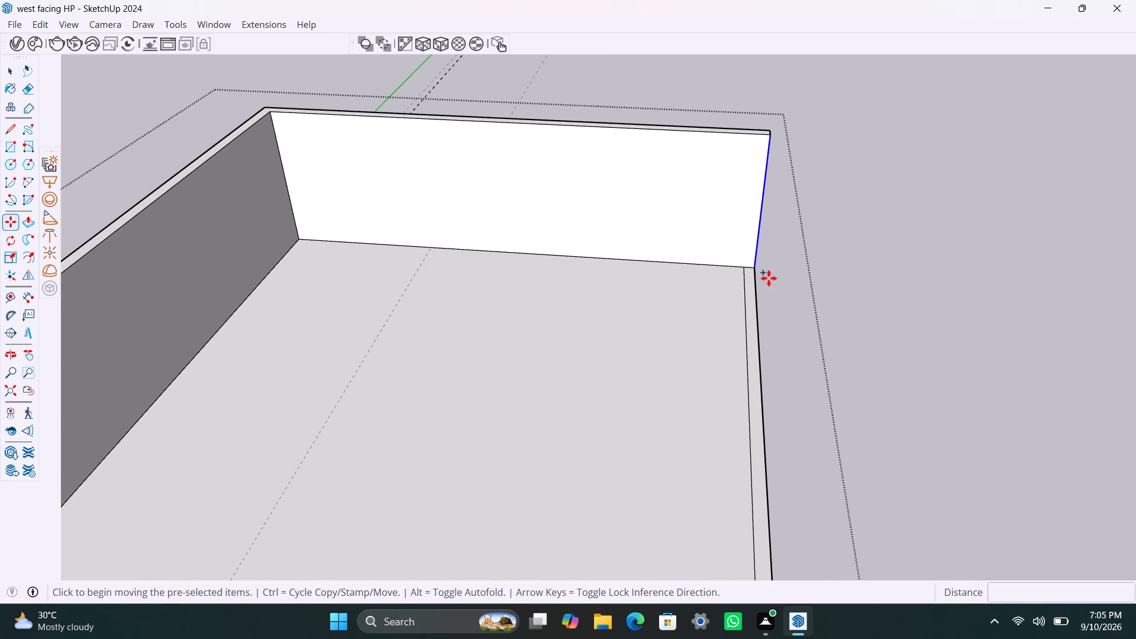
click(756, 269)
click(750, 265)
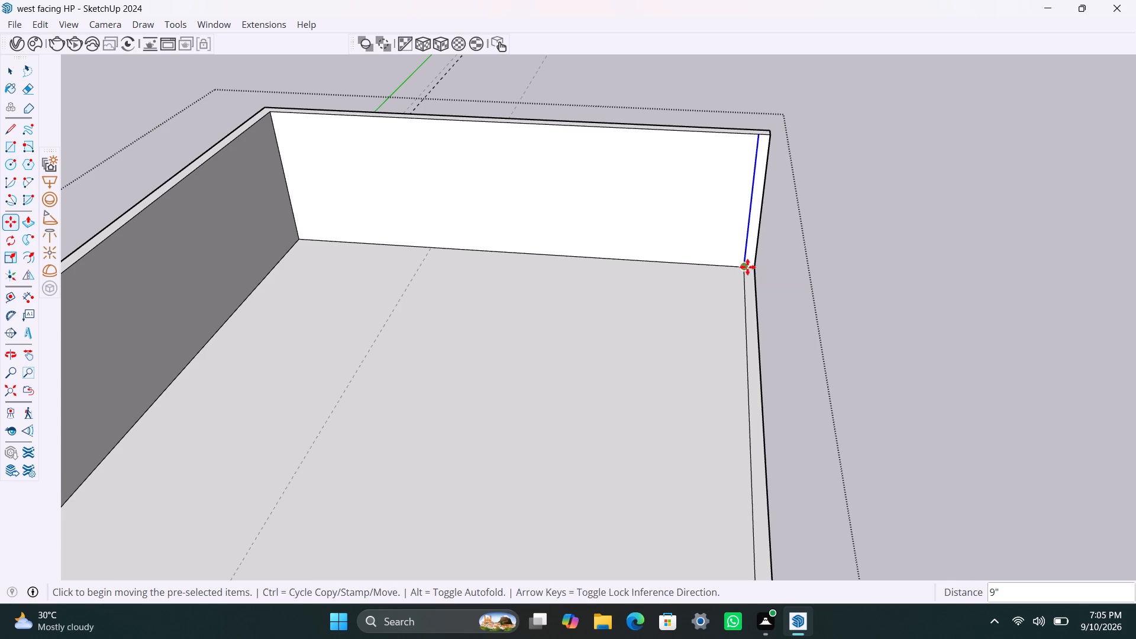
Push/Pull the 9" strip at the back wall's far end out 7' along the far side rim.
key(space)
click(751, 253)
key(p)
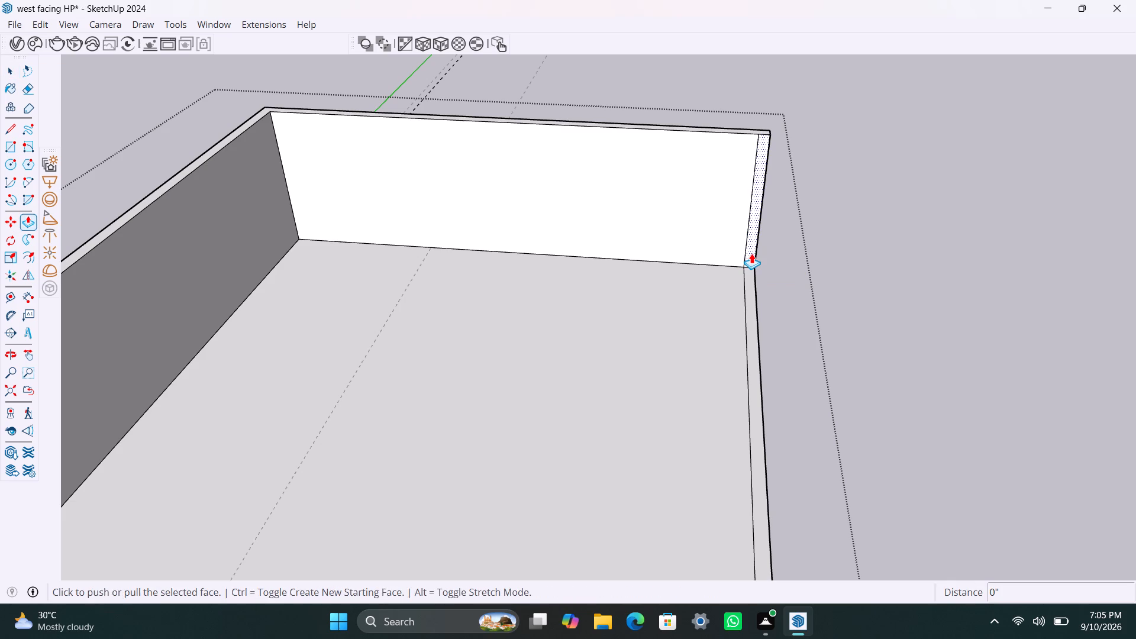
click(751, 253)
text(7')
key(Return)
Push/Pull the end face of the 7' side wall outward by another 9".
scroll(643, 382, down, 4)
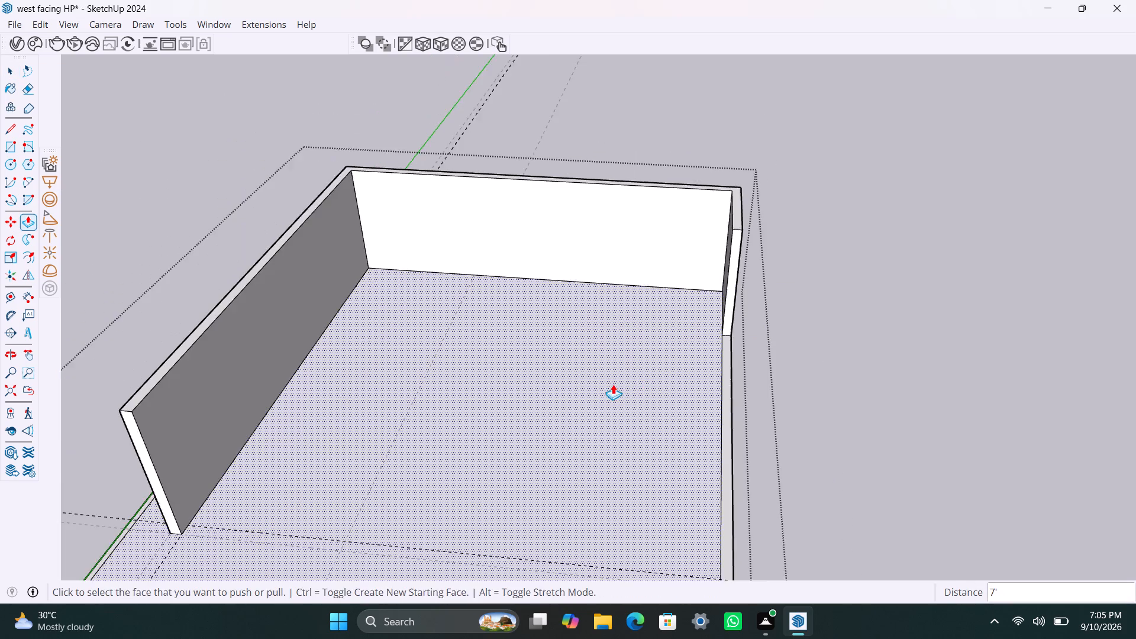
middle_drag(660, 408, 937, 444)
scroll(727, 281, up, 6)
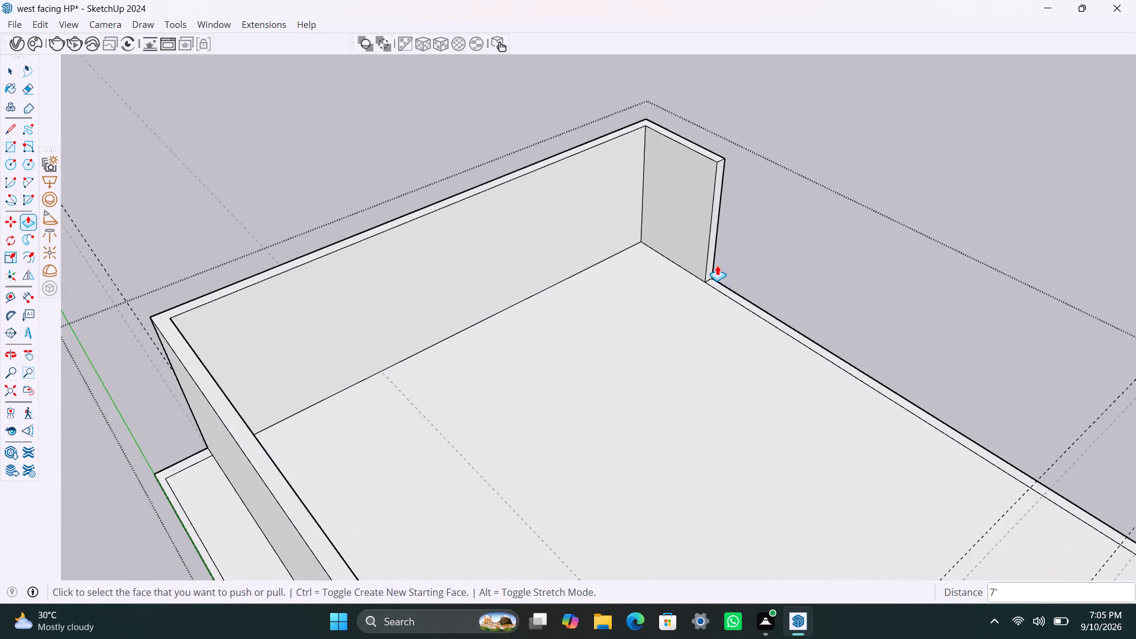
scroll(717, 265, up, 3)
click(711, 260)
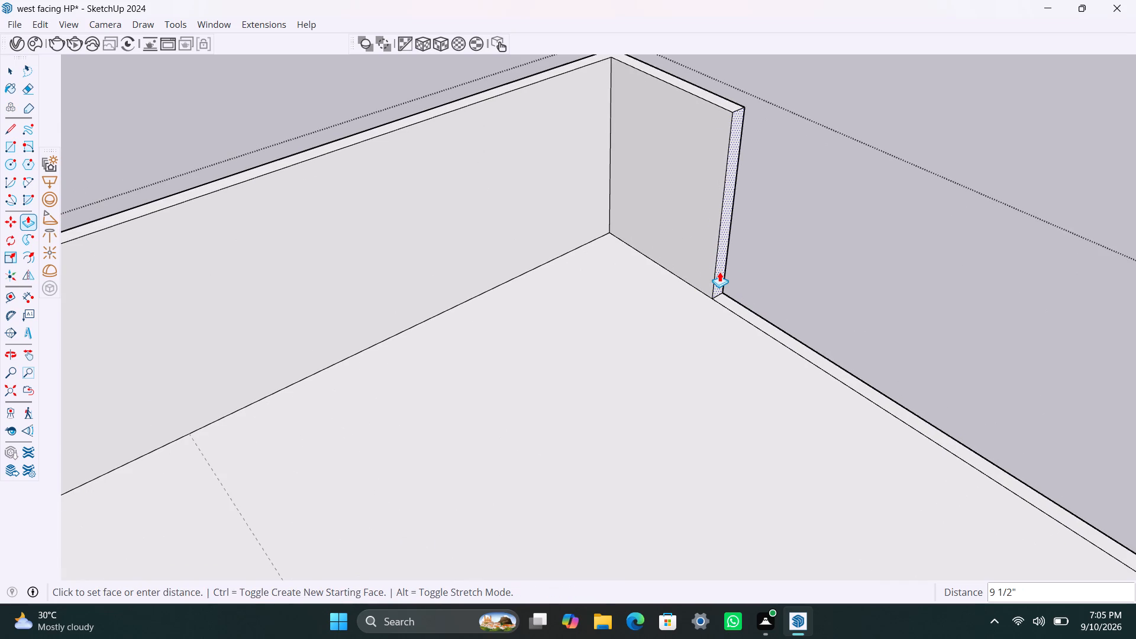
text(9")
key(Return)
Copy the inner vertical edge at the short side wall's end 9" back along its inner face.
key(space)
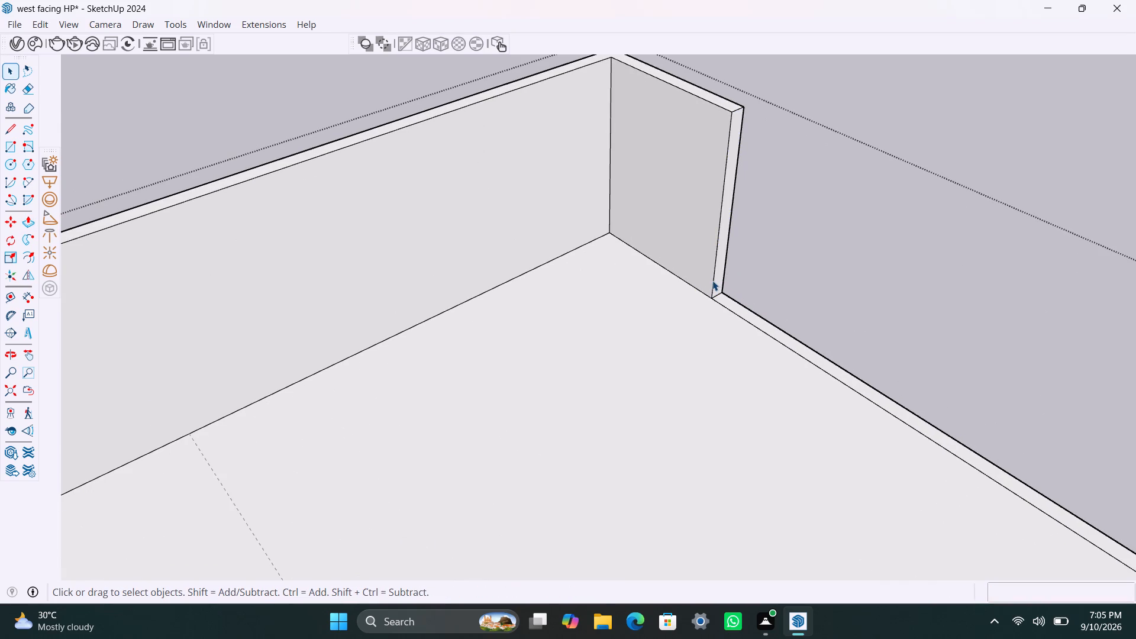
scroll(712, 280, up, 2)
click(713, 282)
key(m)
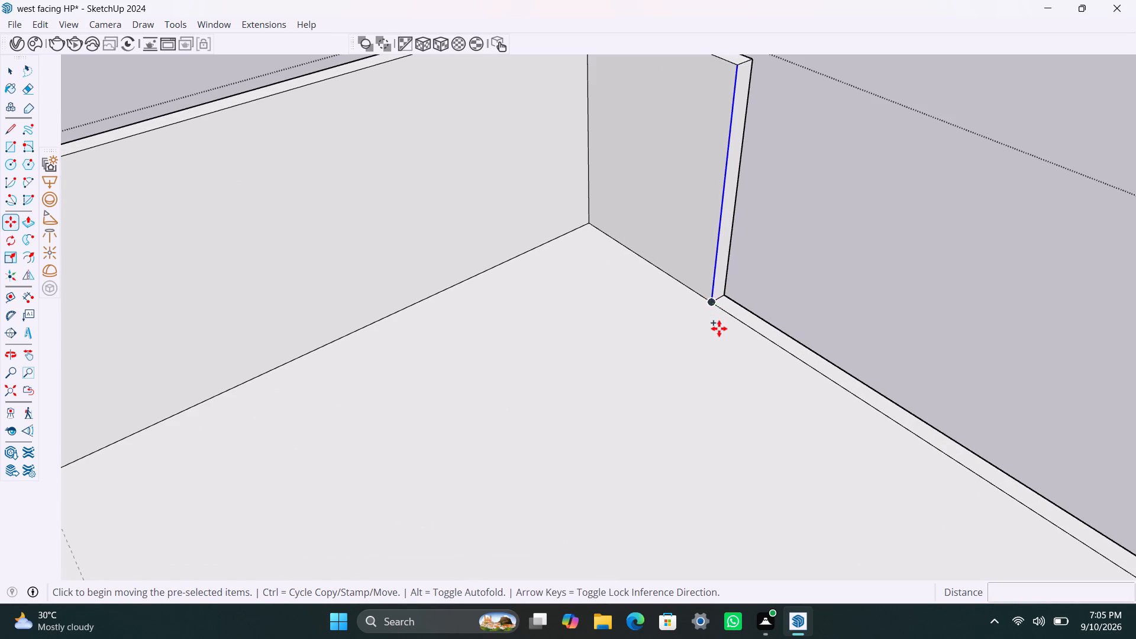
click(717, 302)
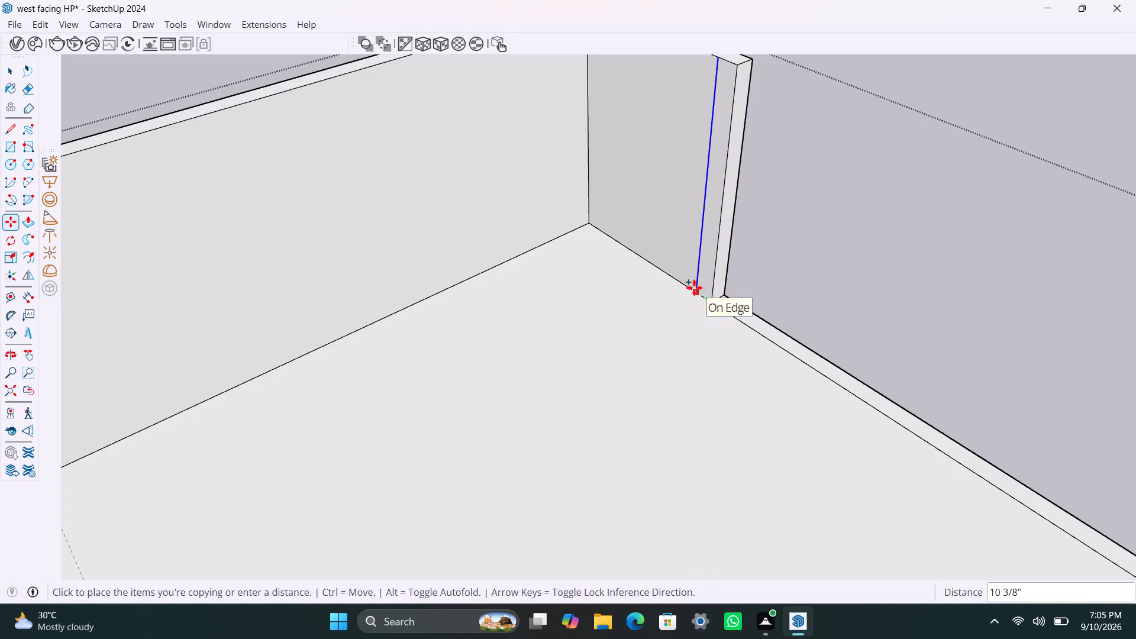
text(9")
key(Return)
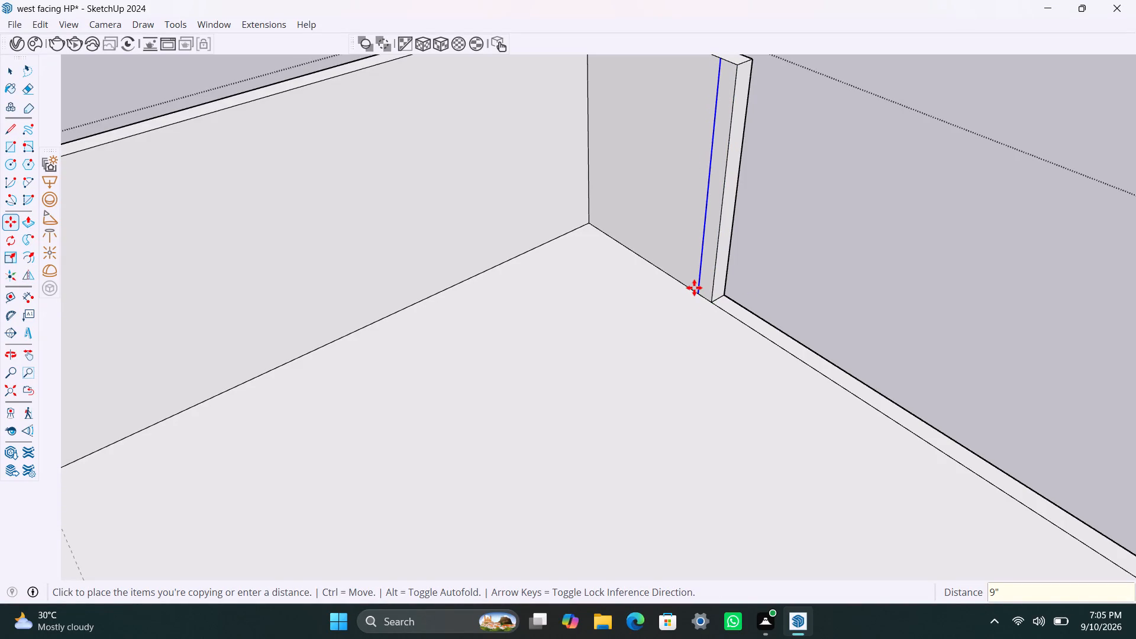
Push/Pull the 9" strip on the short side wall's inner face 4' into the building as a return wall.
key(space)
click(704, 283)
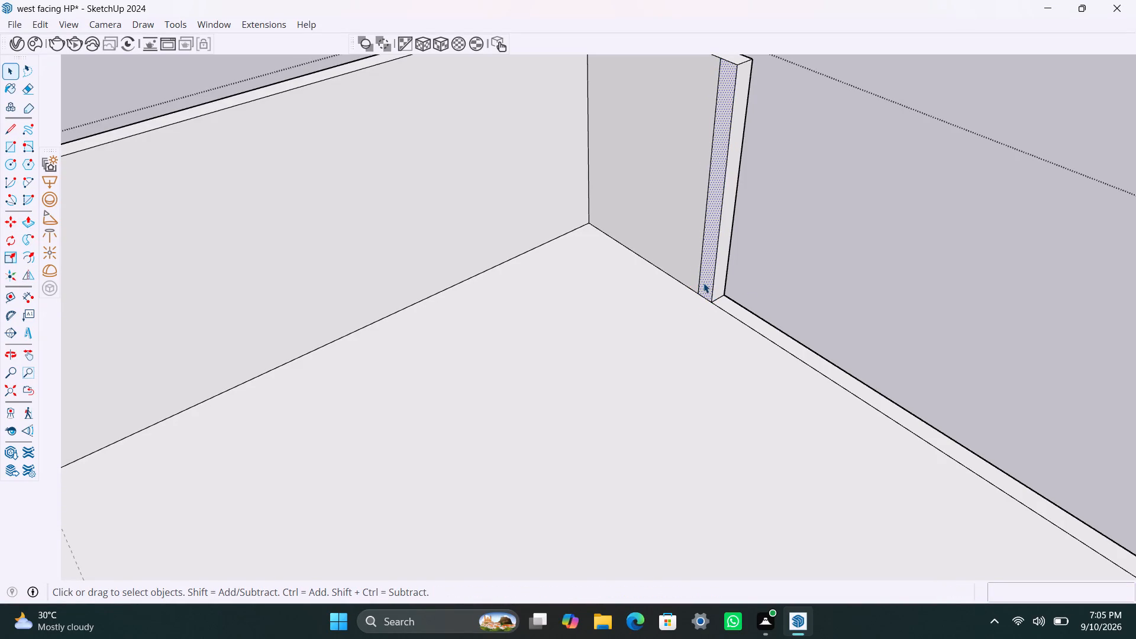
key(p)
click(702, 282)
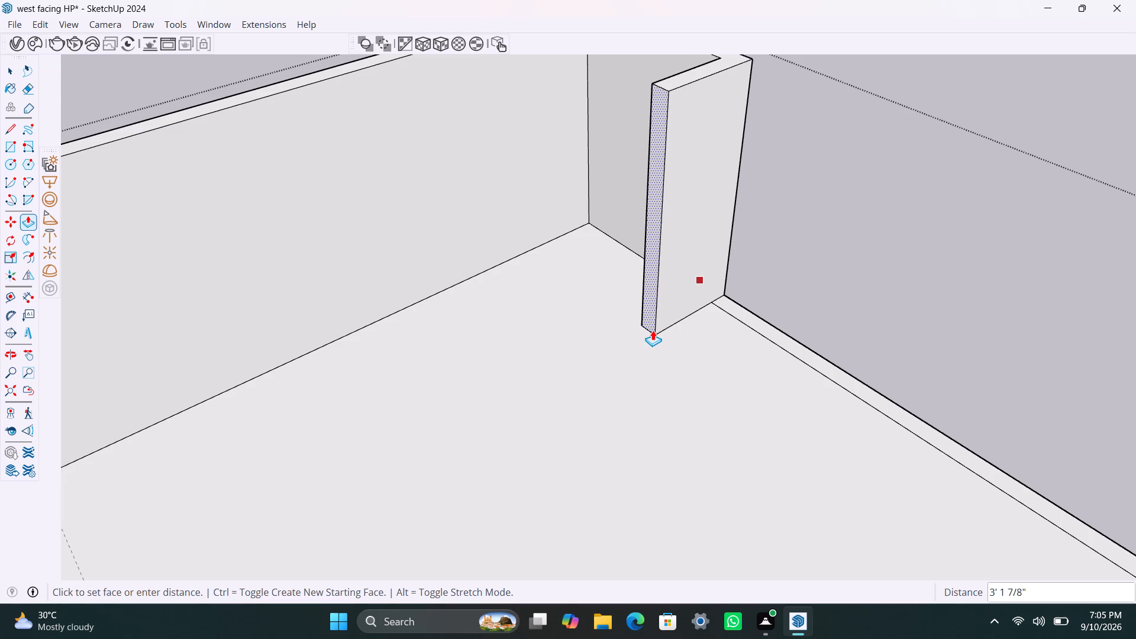
text(4')
key(Return)
key(space)
click(849, 235)
scroll(751, 363, down, 9)
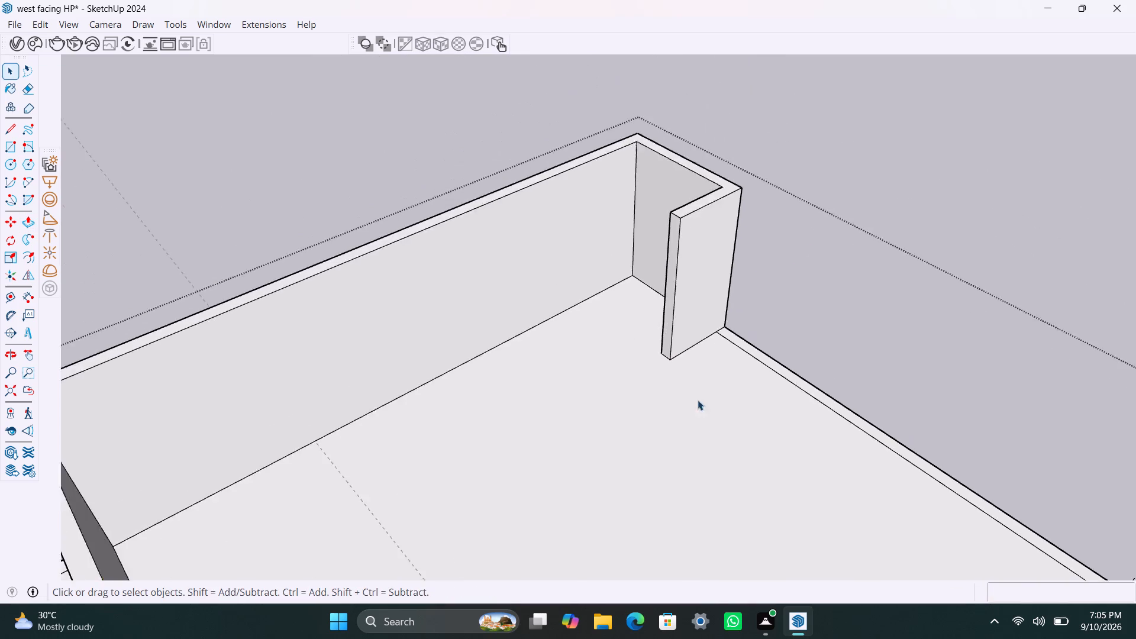
Copy the vertical inner corner edge at the long side wall 14' along the back wall, and again 4.5" further, outlining a partition strip.
scroll(698, 400, down, 5)
middle_drag(708, 406, 451, 402)
scroll(514, 394, down, 6)
middle_drag(565, 375, 572, 405)
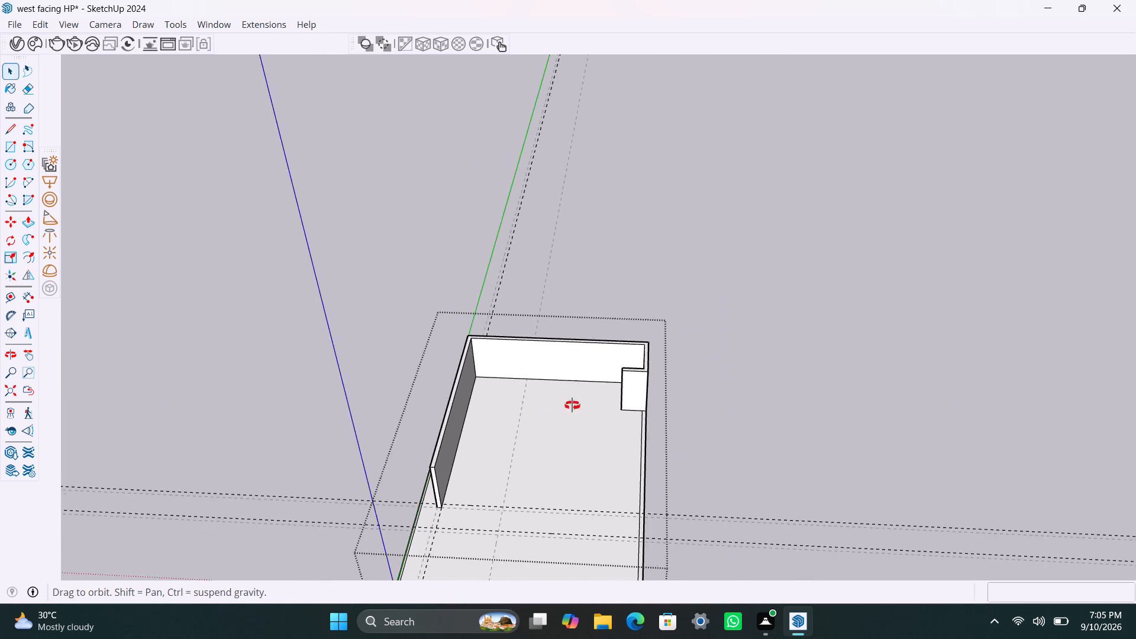
middle_drag(572, 405, 551, 559)
scroll(622, 322, up, 2)
scroll(543, 409, down, 2)
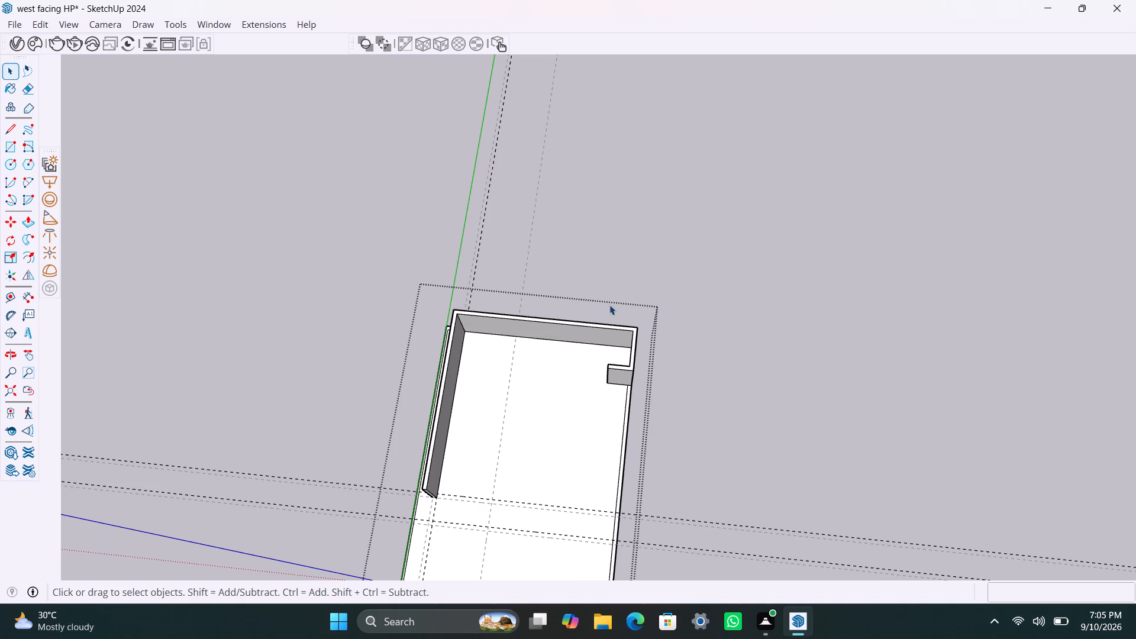
scroll(535, 369, down, 3)
middle_drag(551, 420, 631, 434)
scroll(534, 391, up, 1)
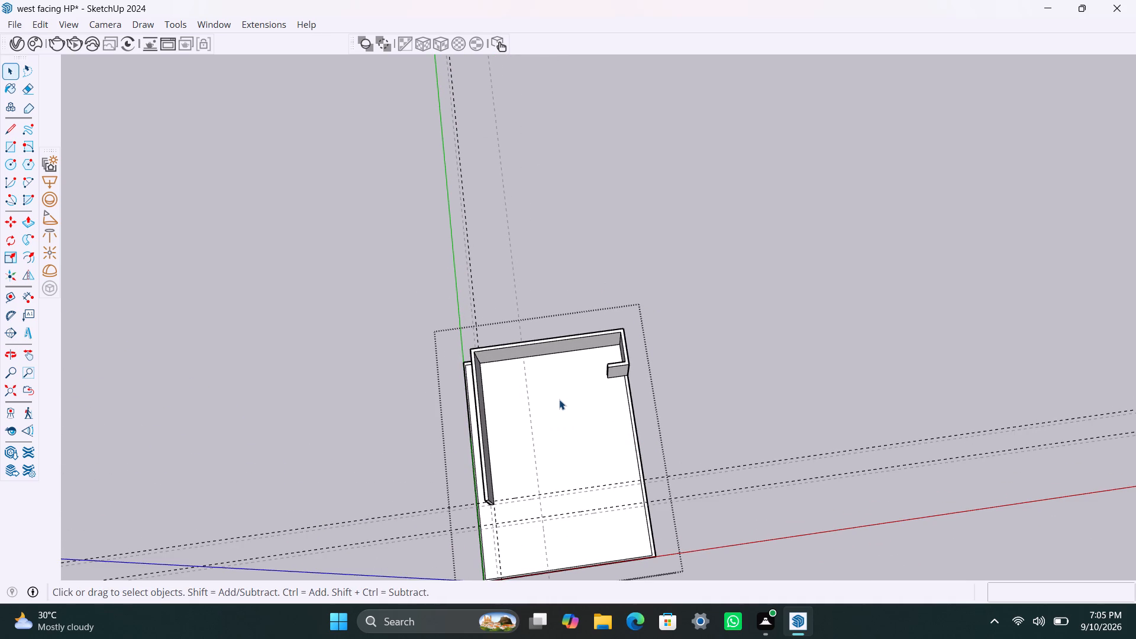
scroll(495, 392, up, 2)
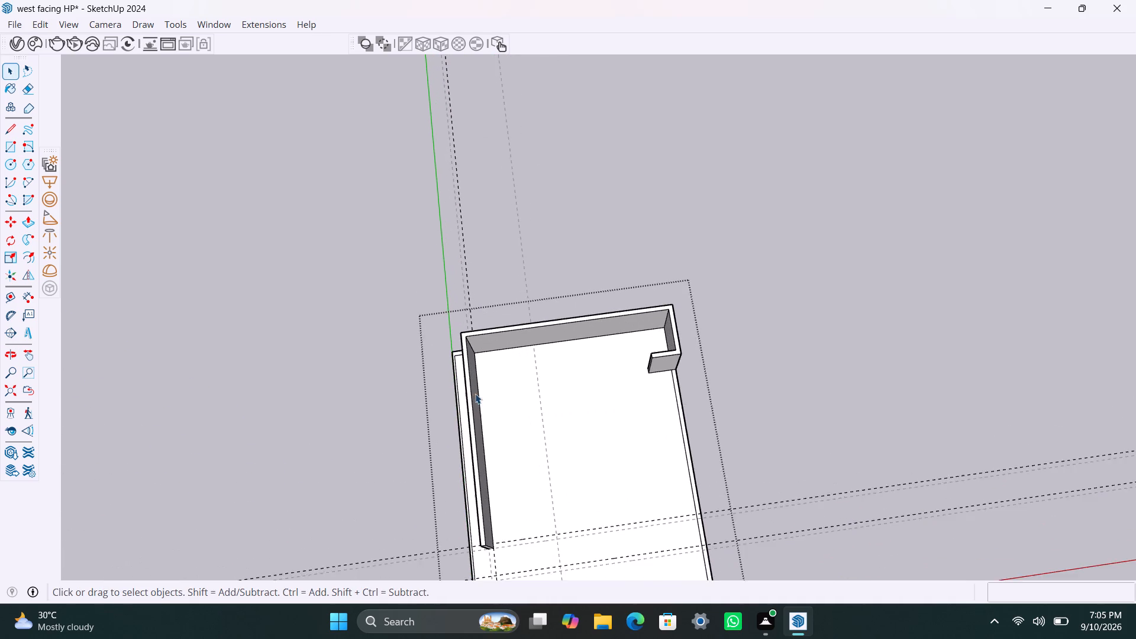
scroll(475, 393, up, 5)
click(472, 333)
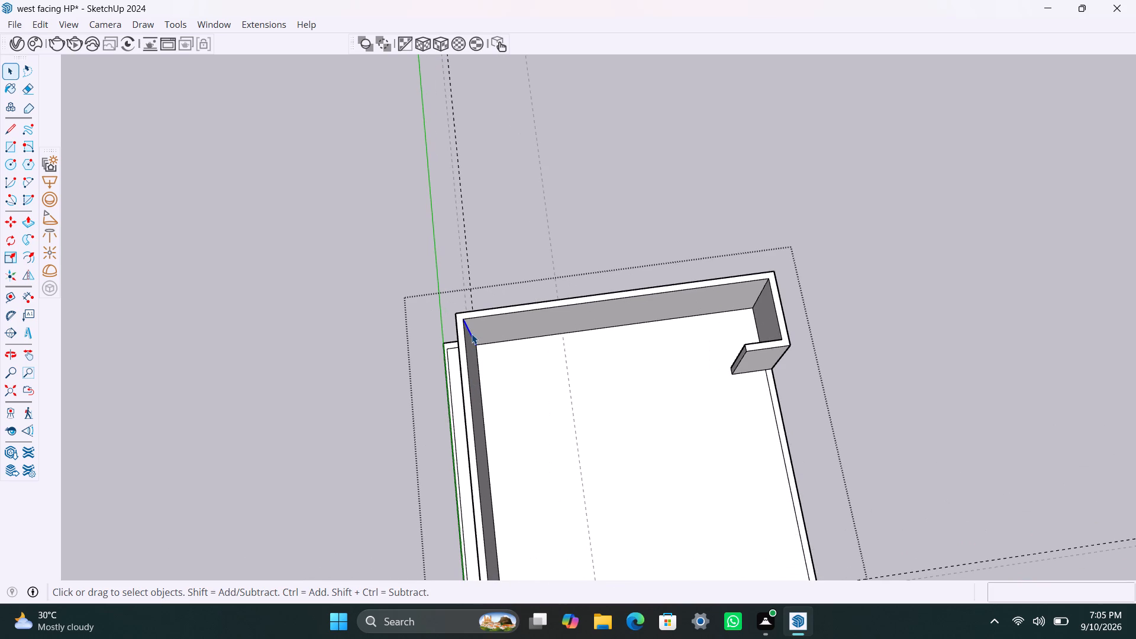
key(m)
click(479, 343)
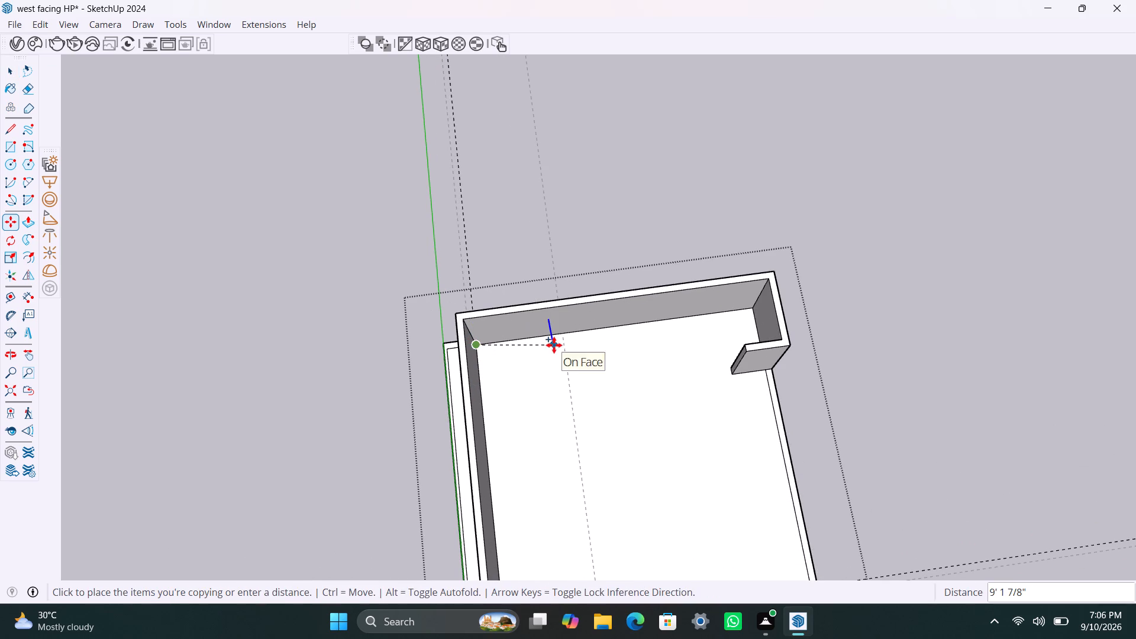
text(14')
key(Return)
click(596, 329)
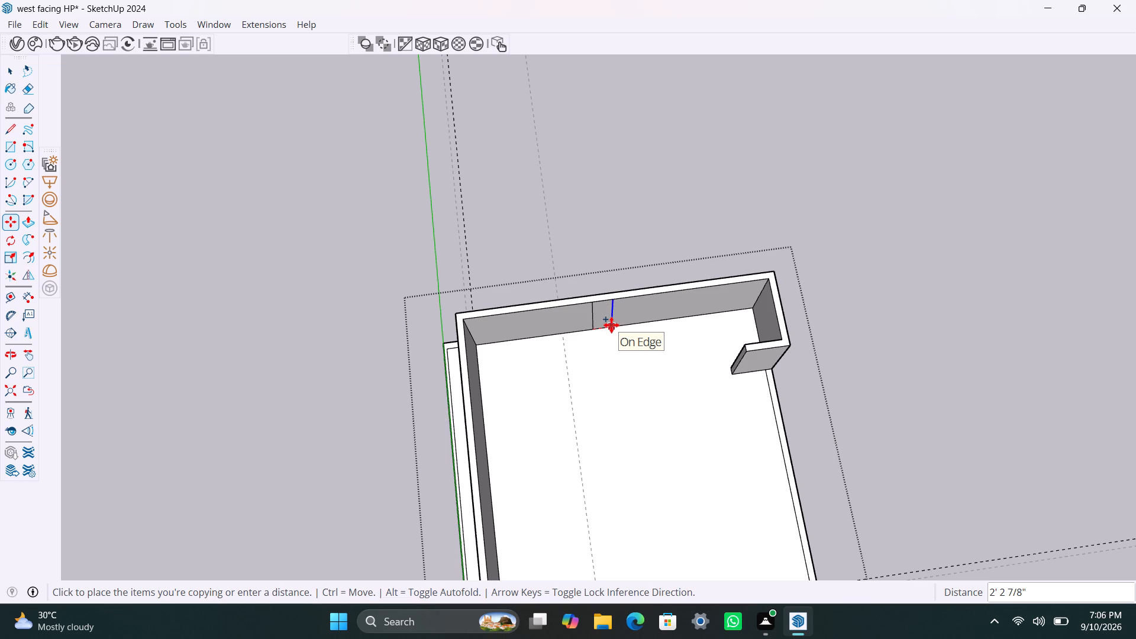
text(4.5")
key(Return)
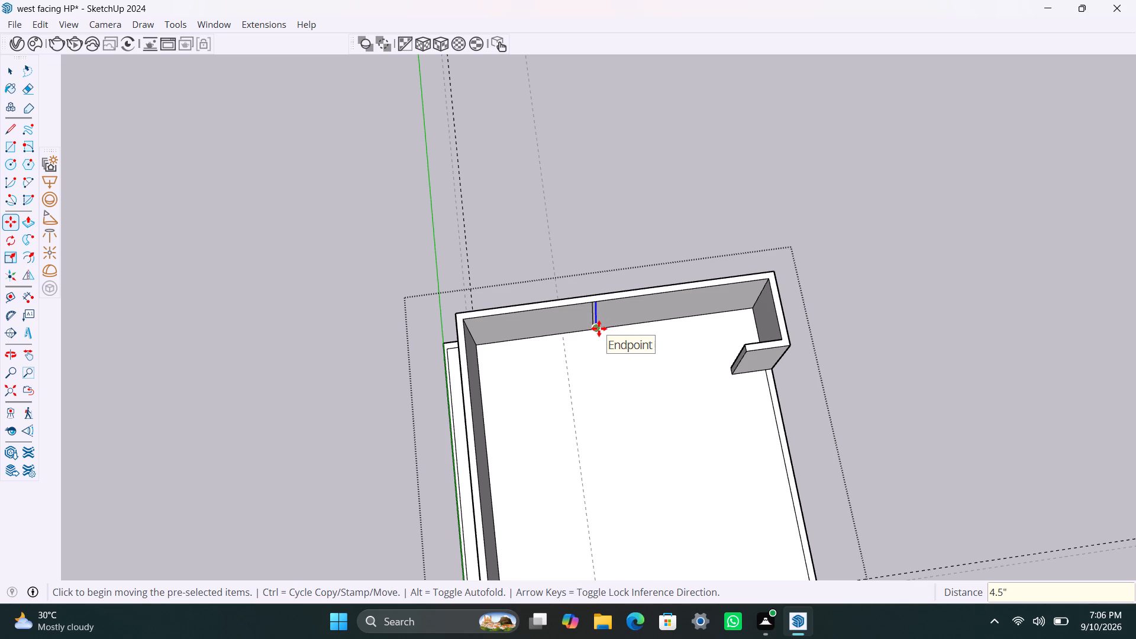
Copy the partition strip's outer edge another 14' along the back wall's inner face, and again 4.5" further, outlining a second strip.
click(599, 328)
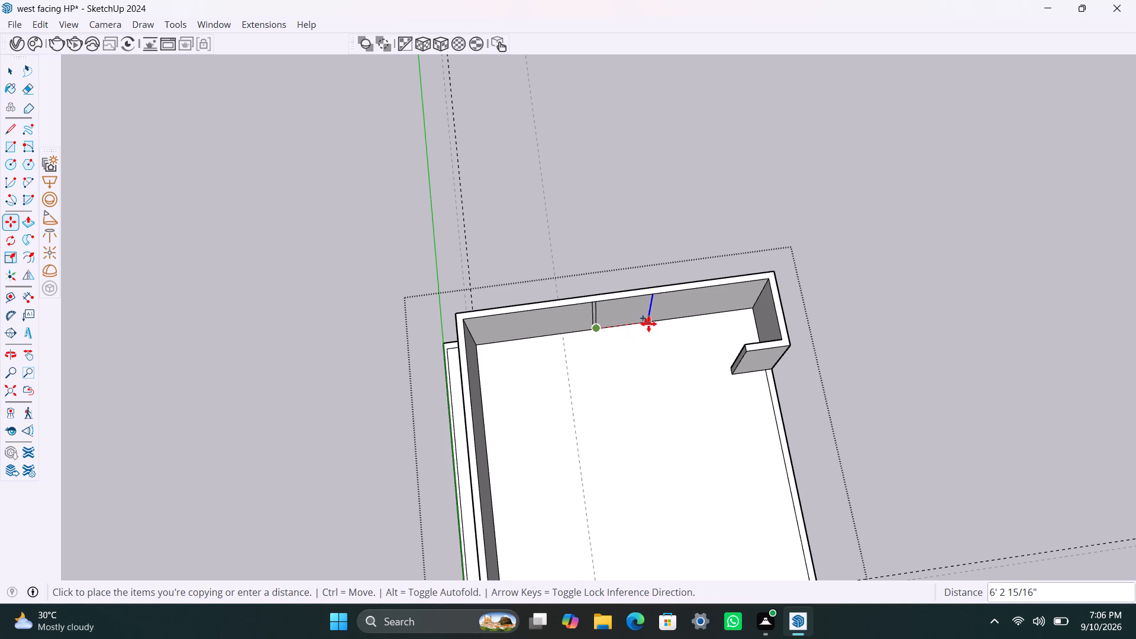
text(14')
key(Return)
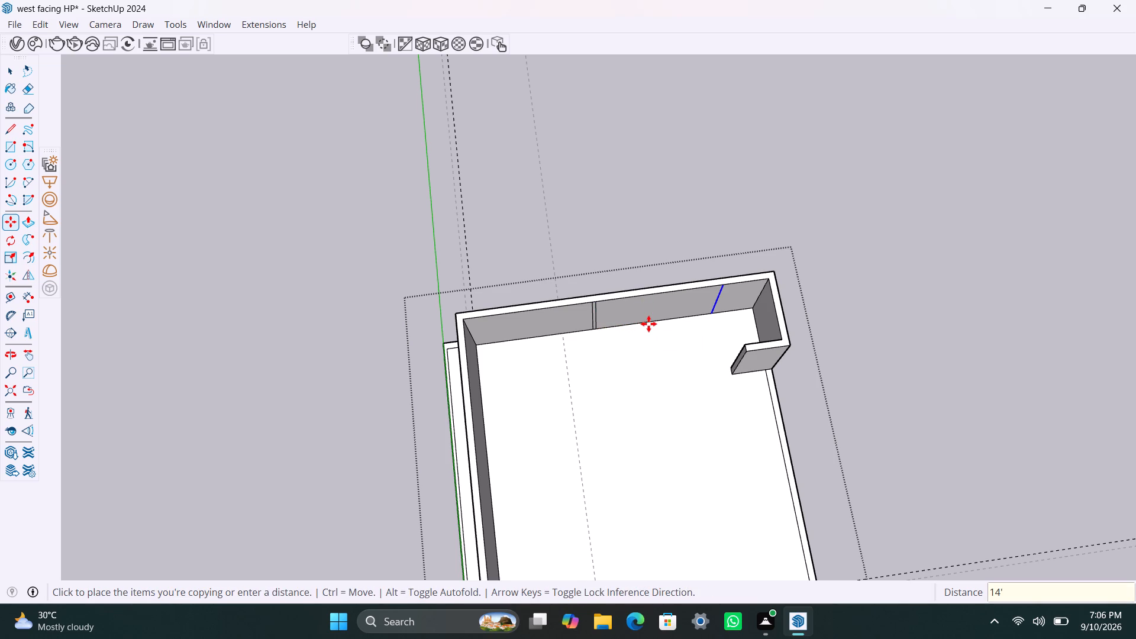
key(m)
click(713, 314)
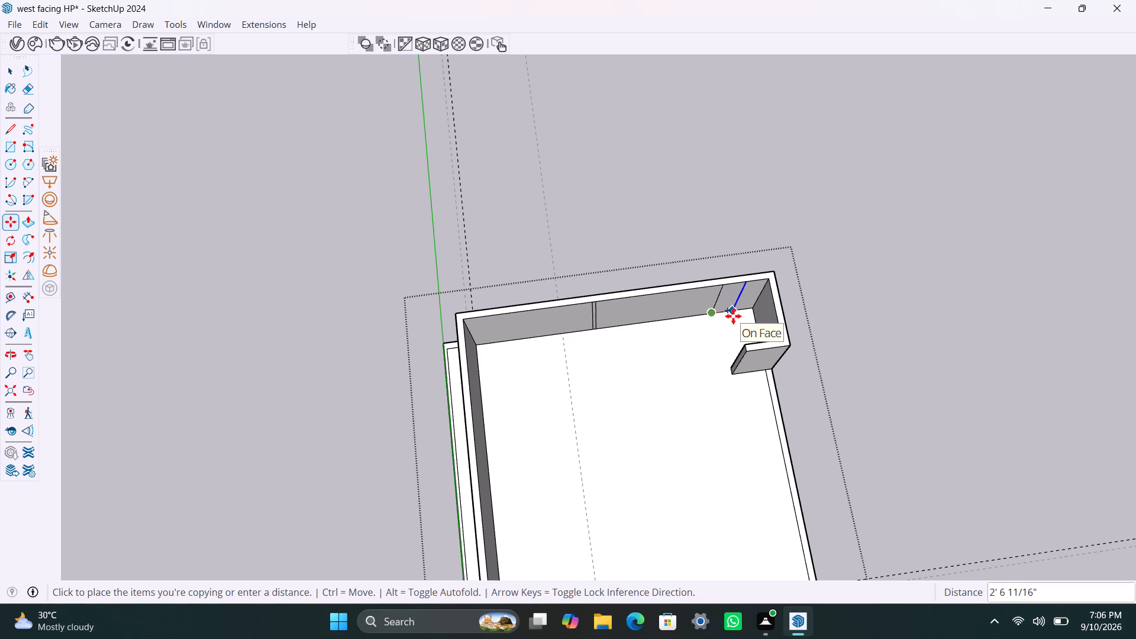
text(4.5")
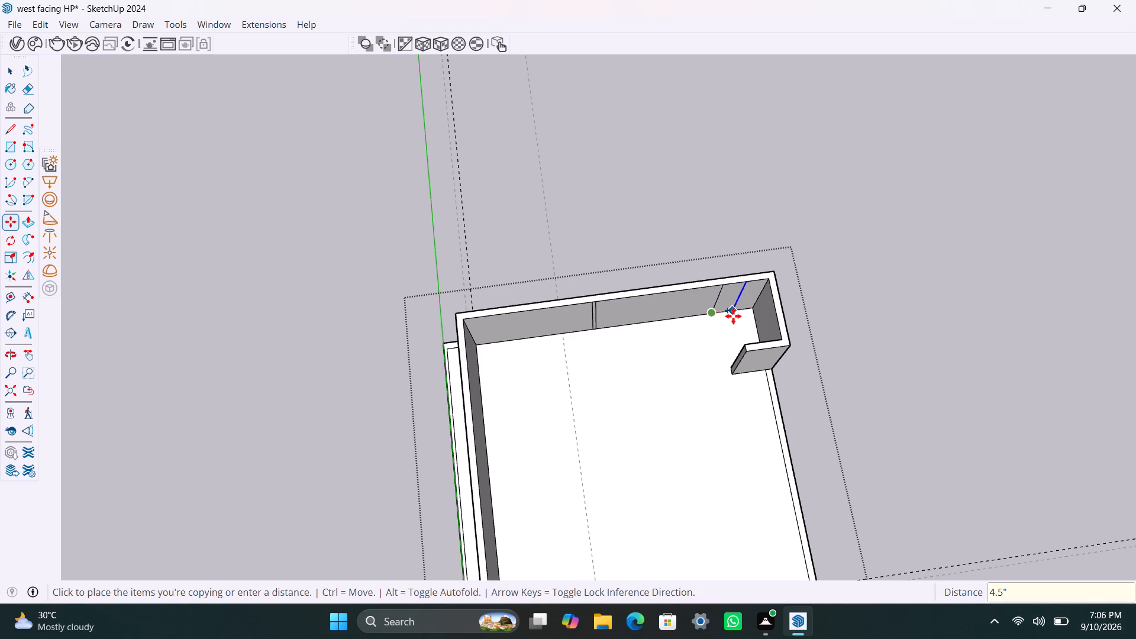
key(Return)
key(space)
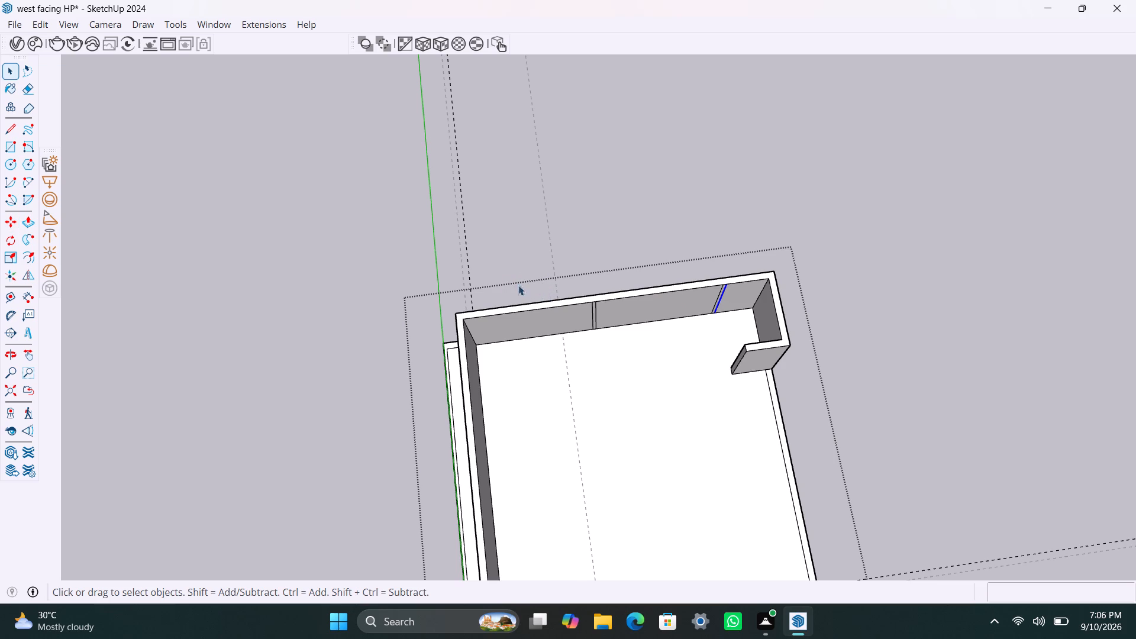
Push/Pull the first 4.5" strip on the back wall 11'6" into the building as a partition wall.
scroll(596, 327, up, 9)
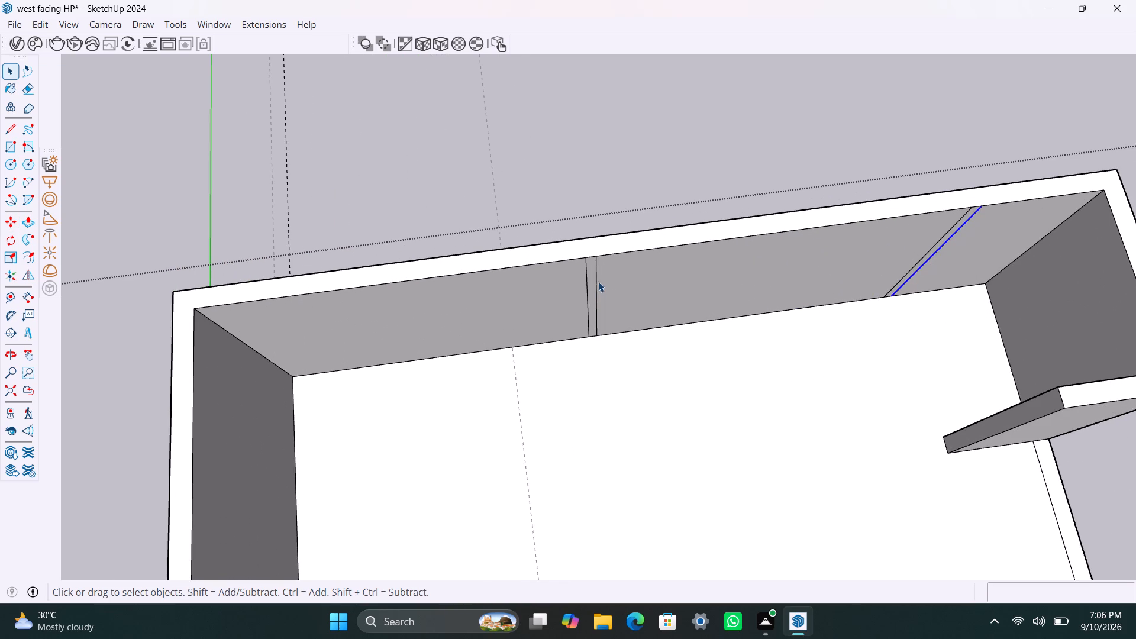
click(593, 281)
key(p)
click(593, 280)
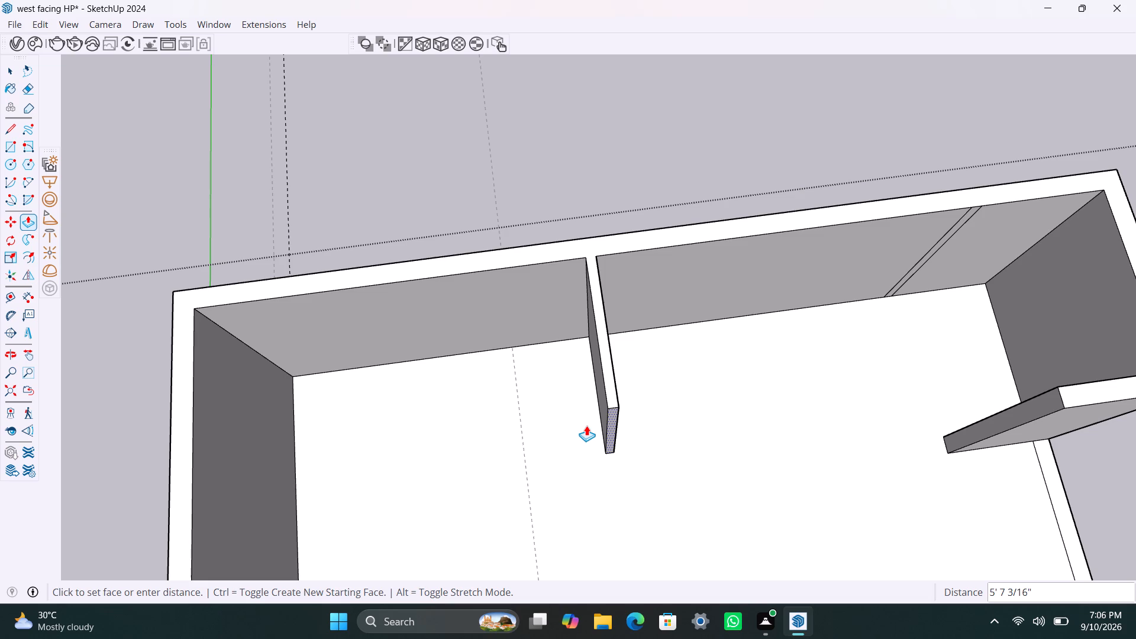
text(11'6")
key(Return)
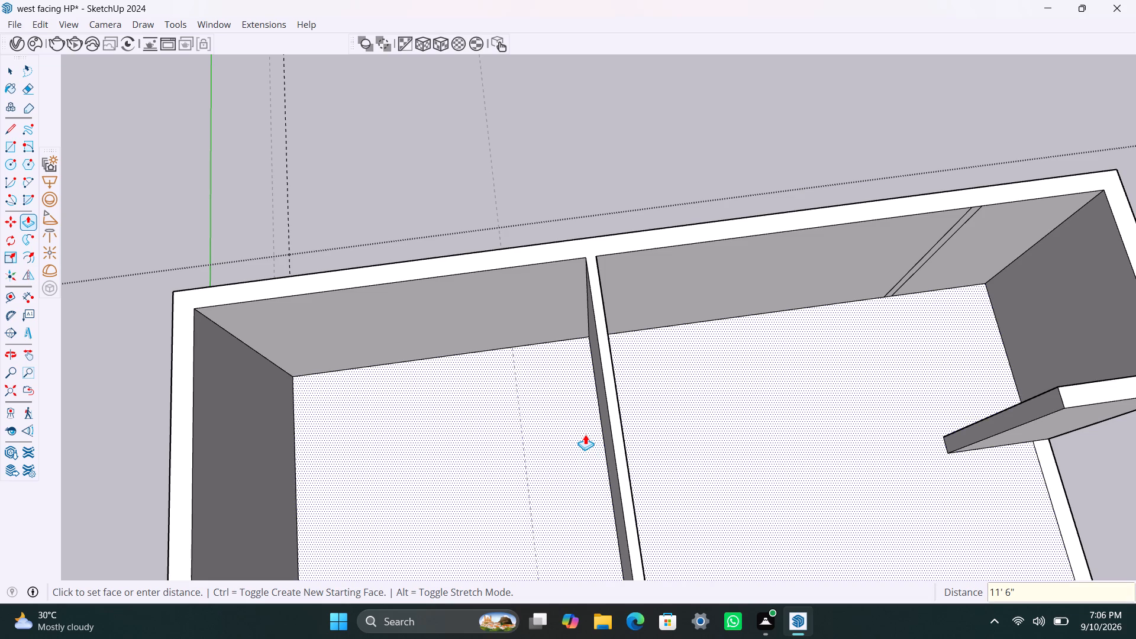
Push/Pull the end face of the 11'6" partition wall outward by another 4.5".
scroll(585, 434, down, 6)
middle_drag(566, 417, 565, 351)
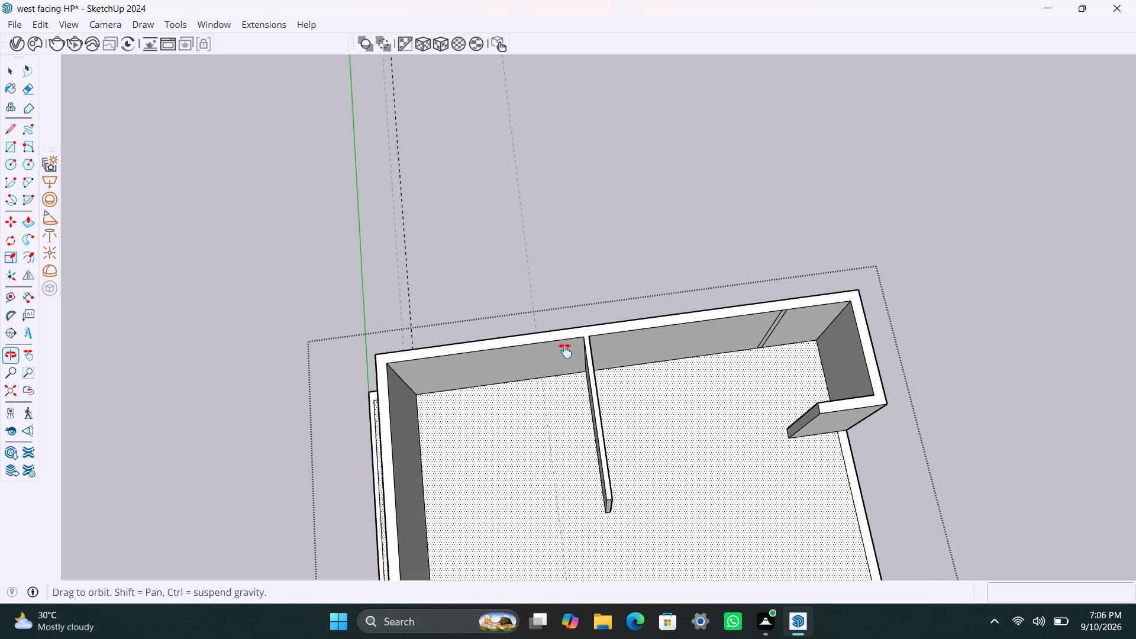
middle_drag(565, 351, 559, 304)
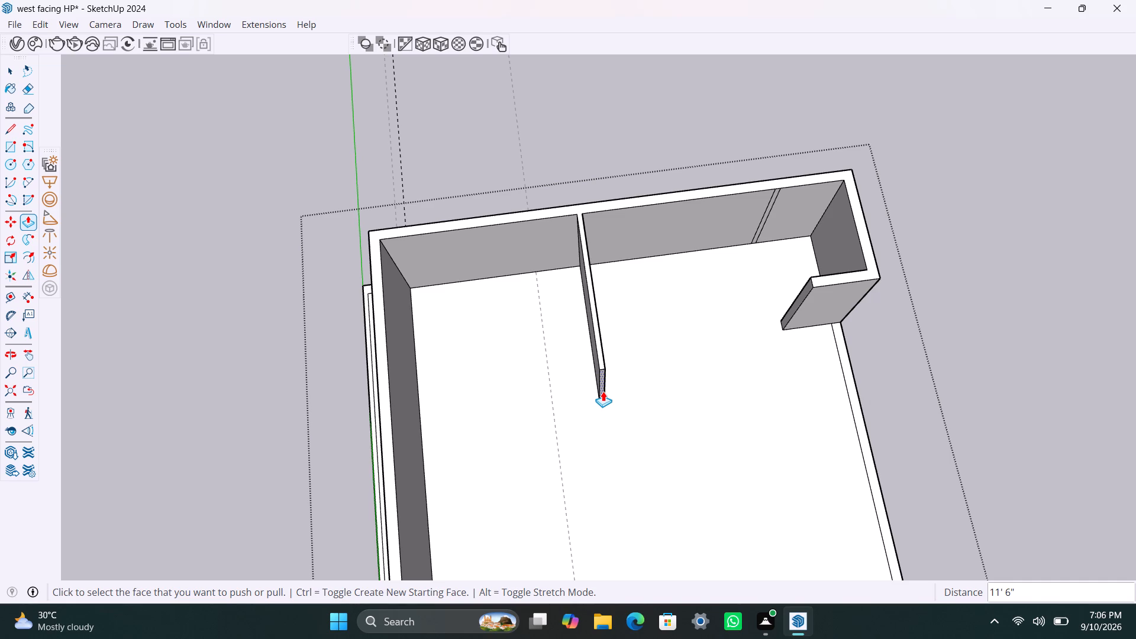
click(603, 391)
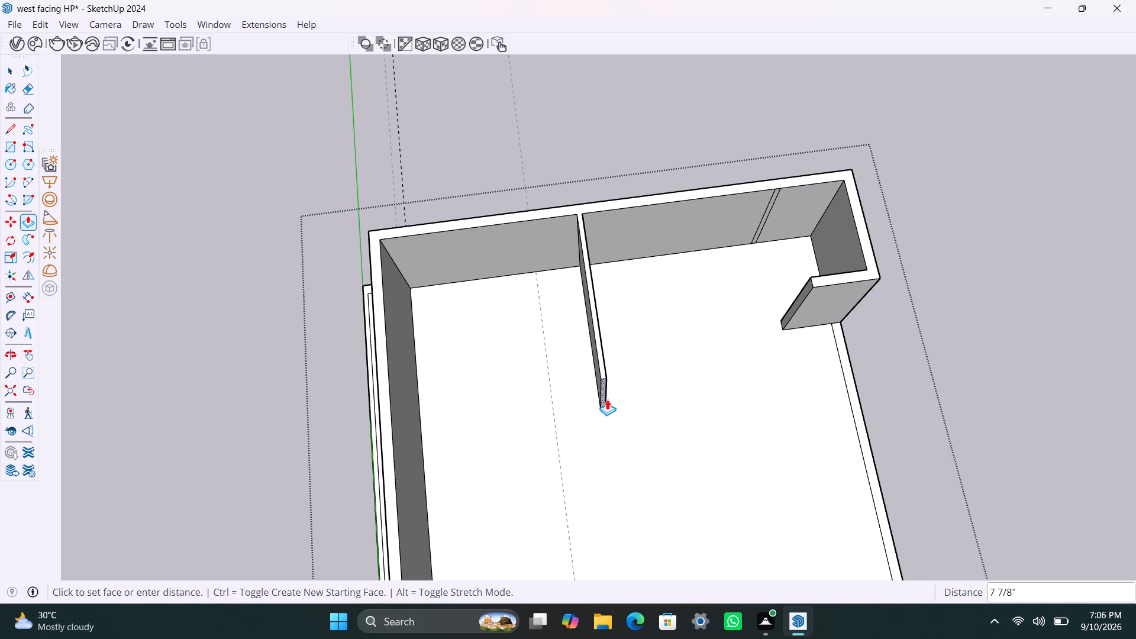
text(4.5")
key(Return)
key(space)
Push/Pull the second 4.5" strip on the back wall, nearer the short side wall, out 1' as a stub.
scroll(772, 224, up, 4)
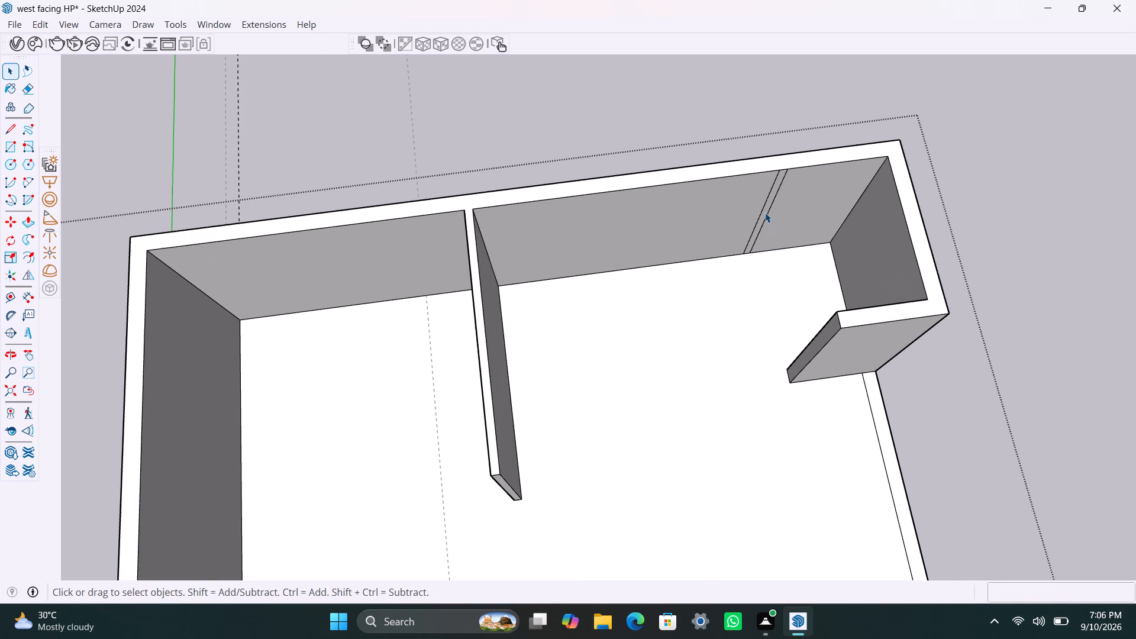
click(765, 212)
key(p)
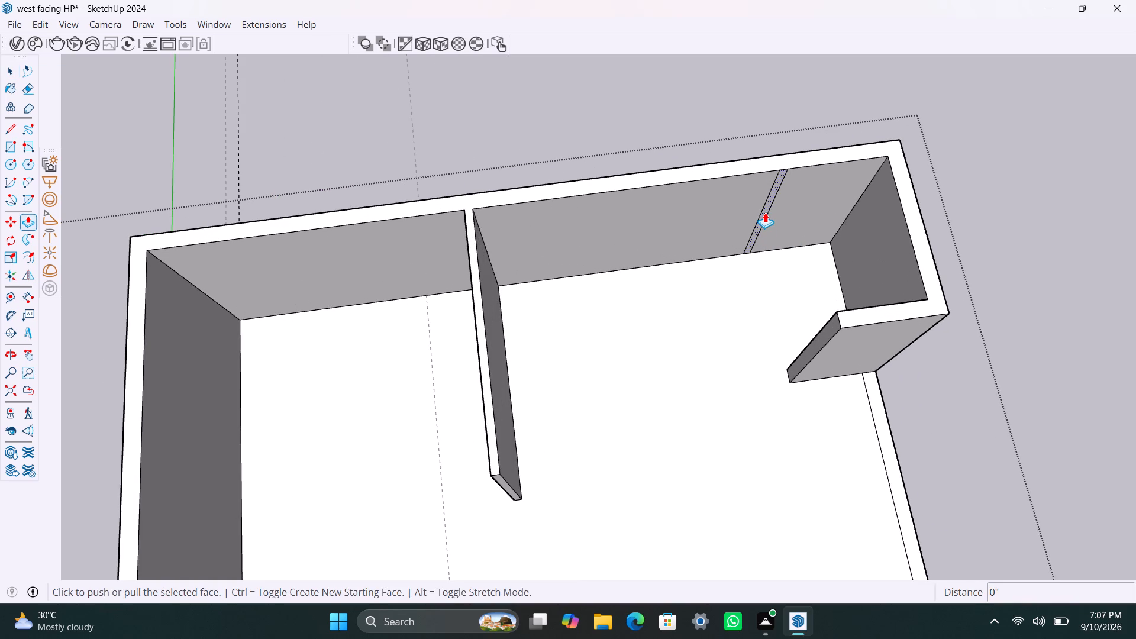
click(765, 212)
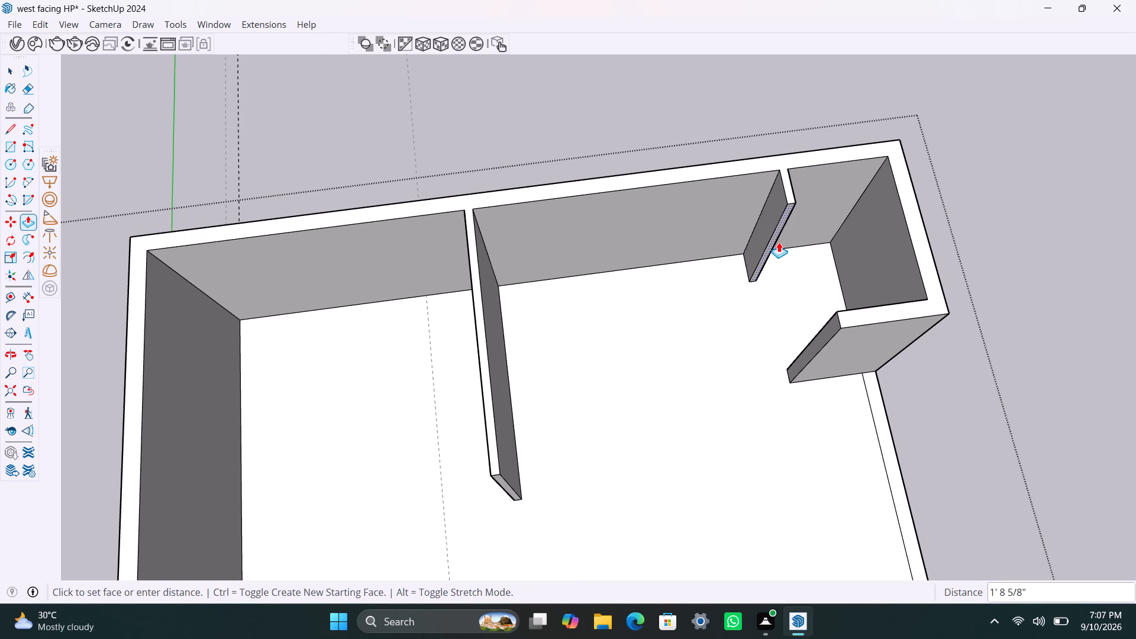
text(1')
key(Return)
key(space)
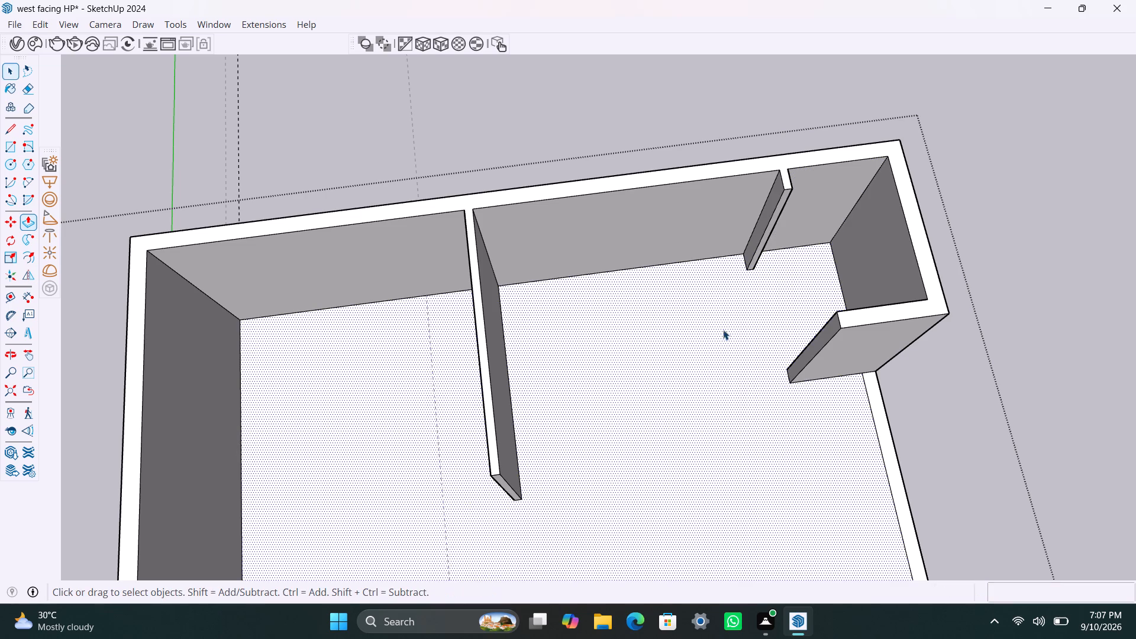
Push/Pull the return wall's end face further into the building, in line with the 1' stub on the back wall.
scroll(797, 365, up, 1)
middle_drag(800, 377, 714, 352)
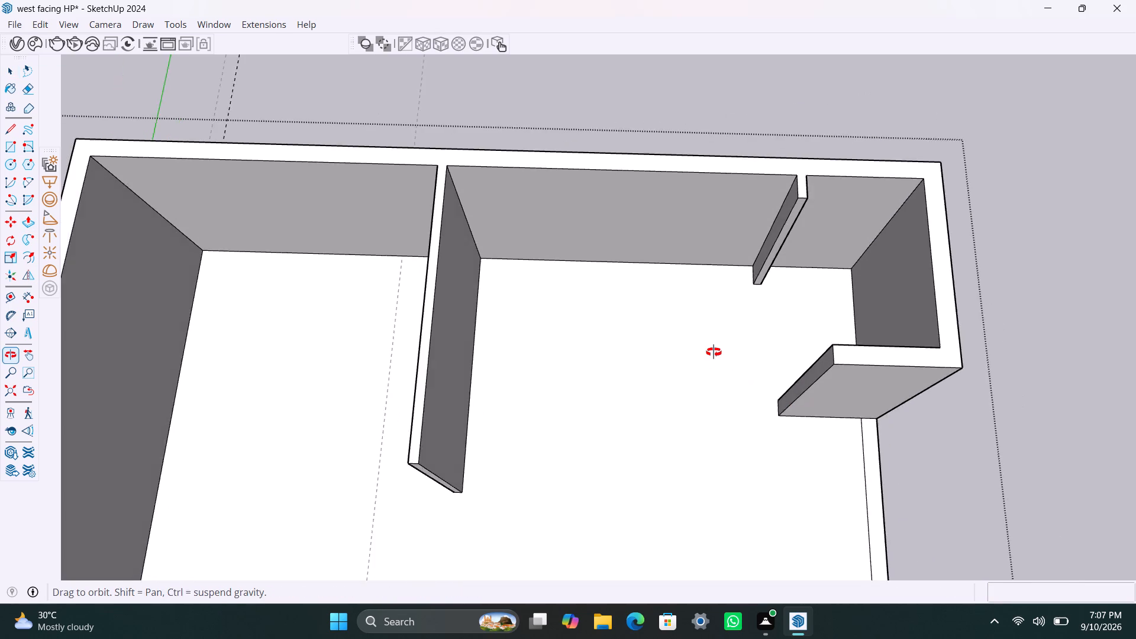
middle_drag(714, 352, 836, 351)
scroll(802, 333, up, 3)
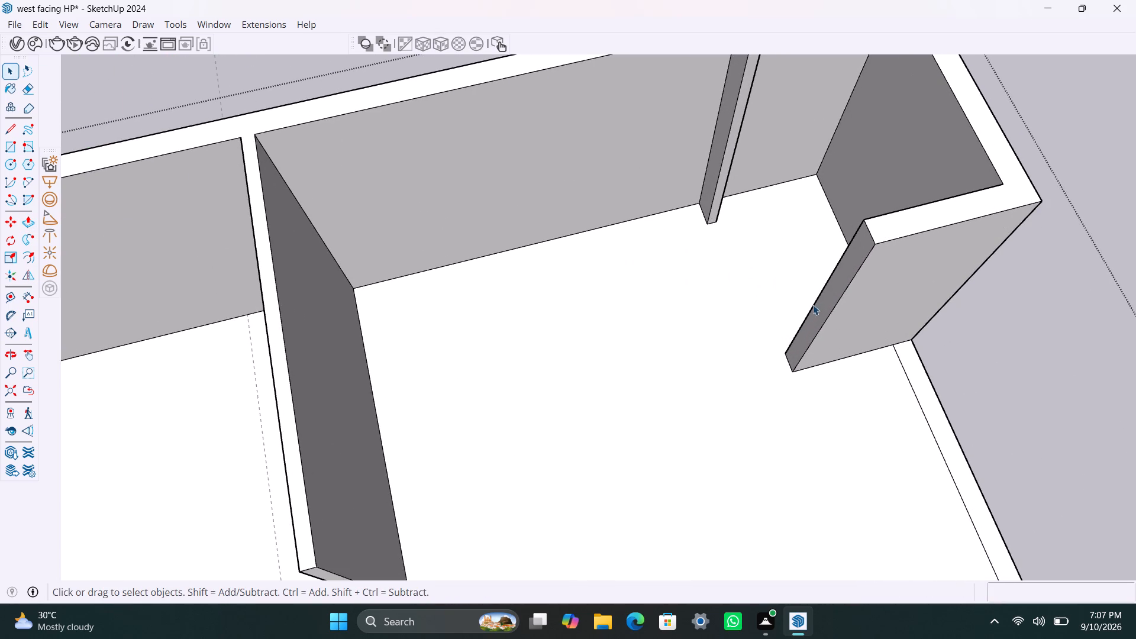
click(821, 307)
click(821, 307)
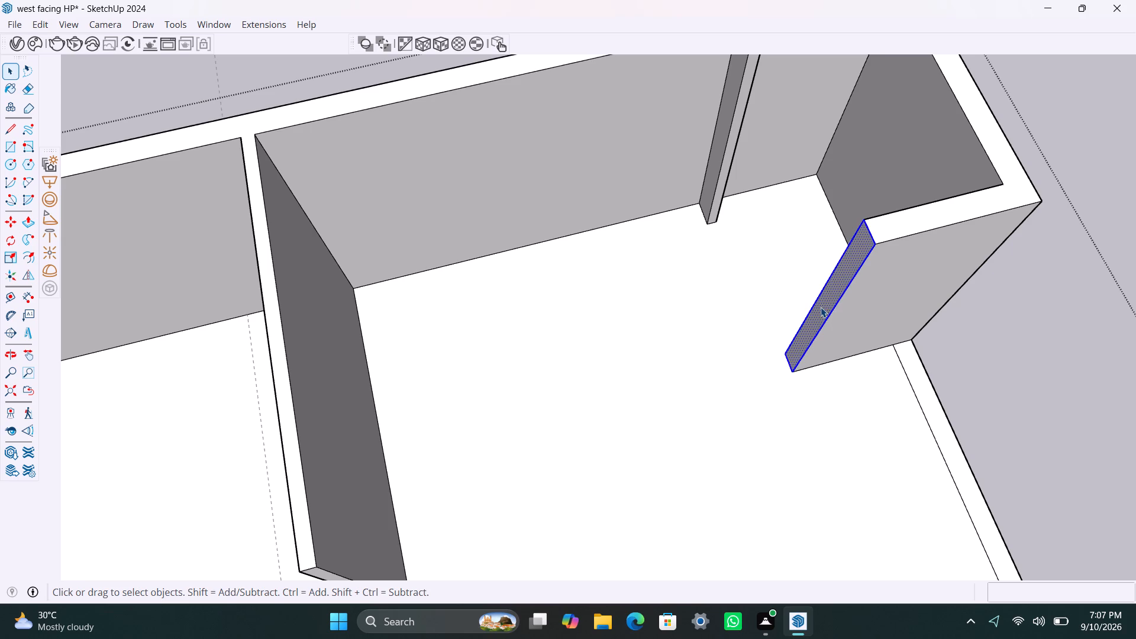
key(p)
click(826, 305)
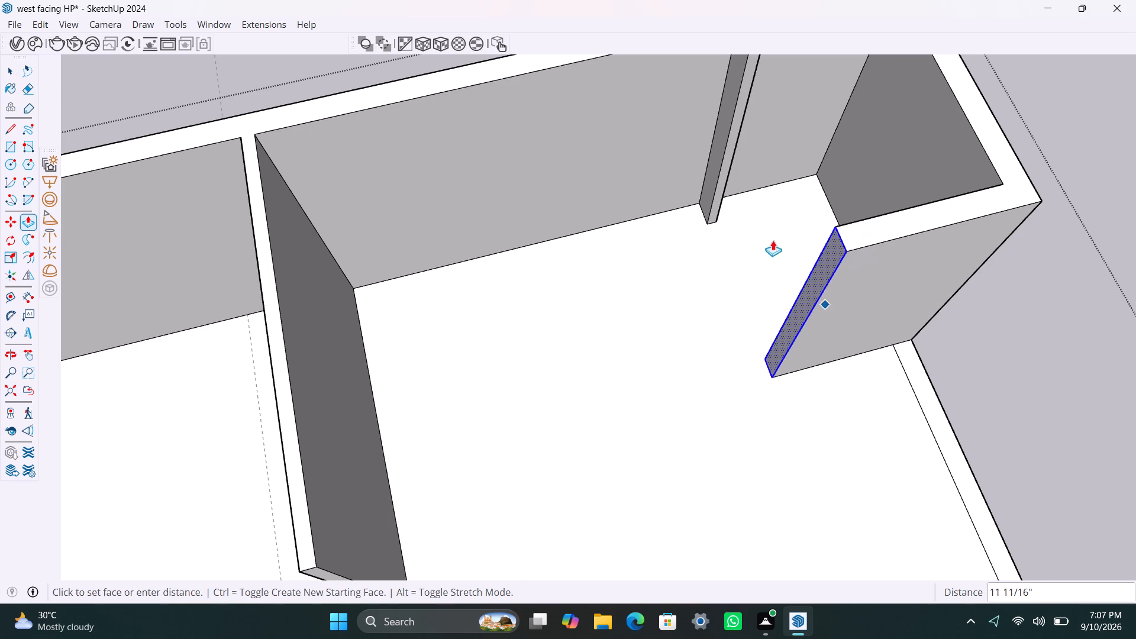
click(718, 186)
key(space)
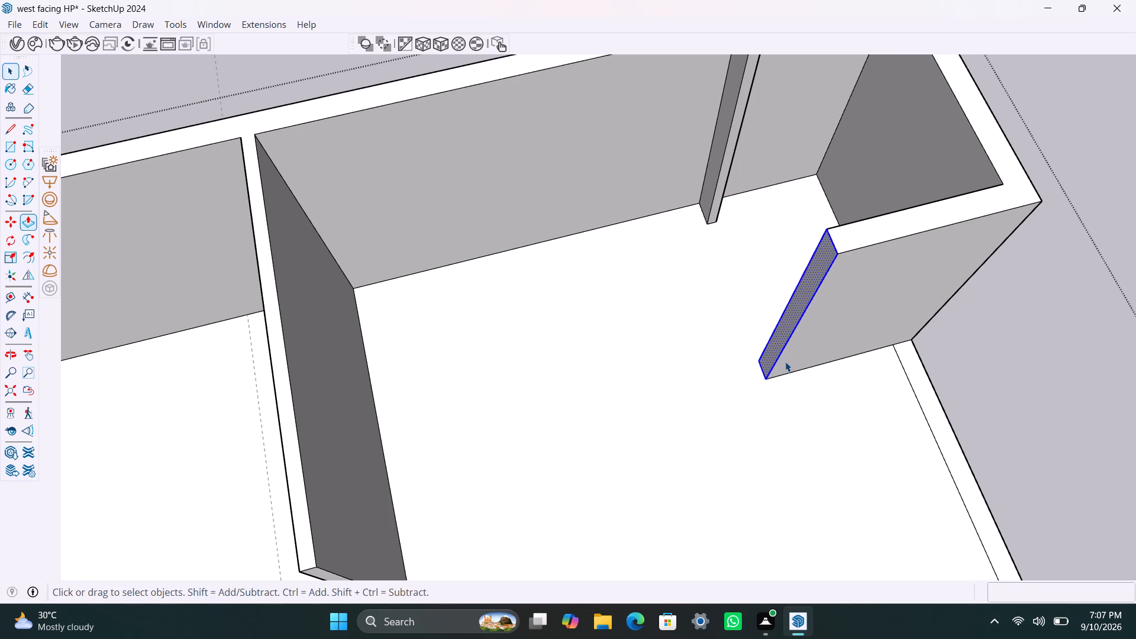
Examine the partition, the 1' stub and the extended return wall from several angles.
scroll(785, 362, down, 2)
middle_drag(786, 355, 738, 331)
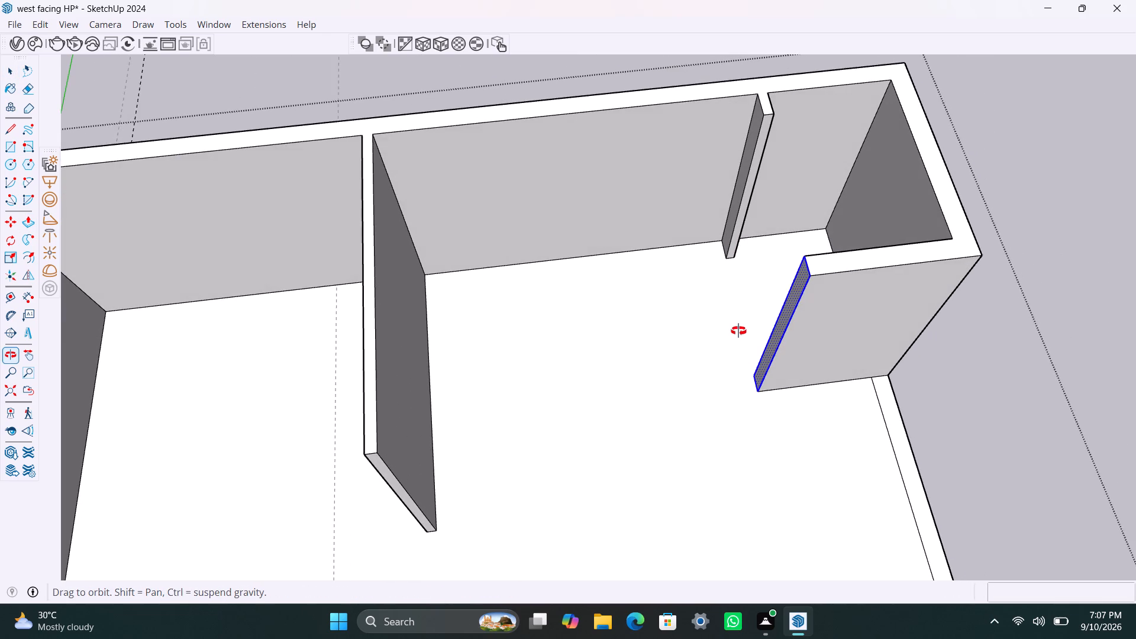
middle_drag(738, 331, 1071, 367)
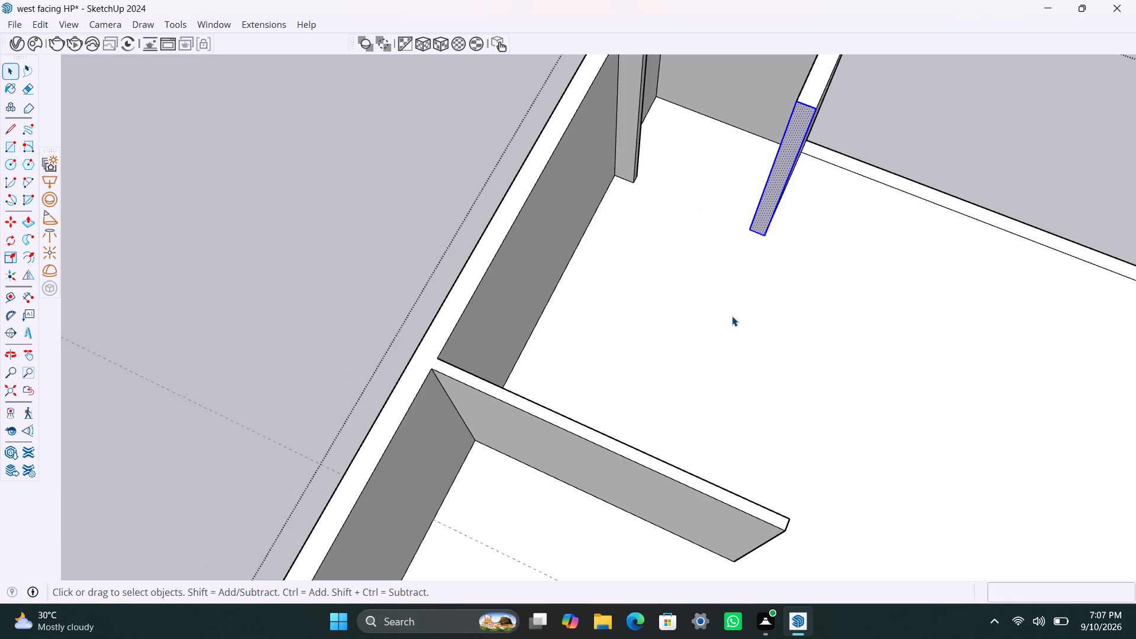
scroll(747, 305, down, 2)
middle_drag(673, 312, 749, 343)
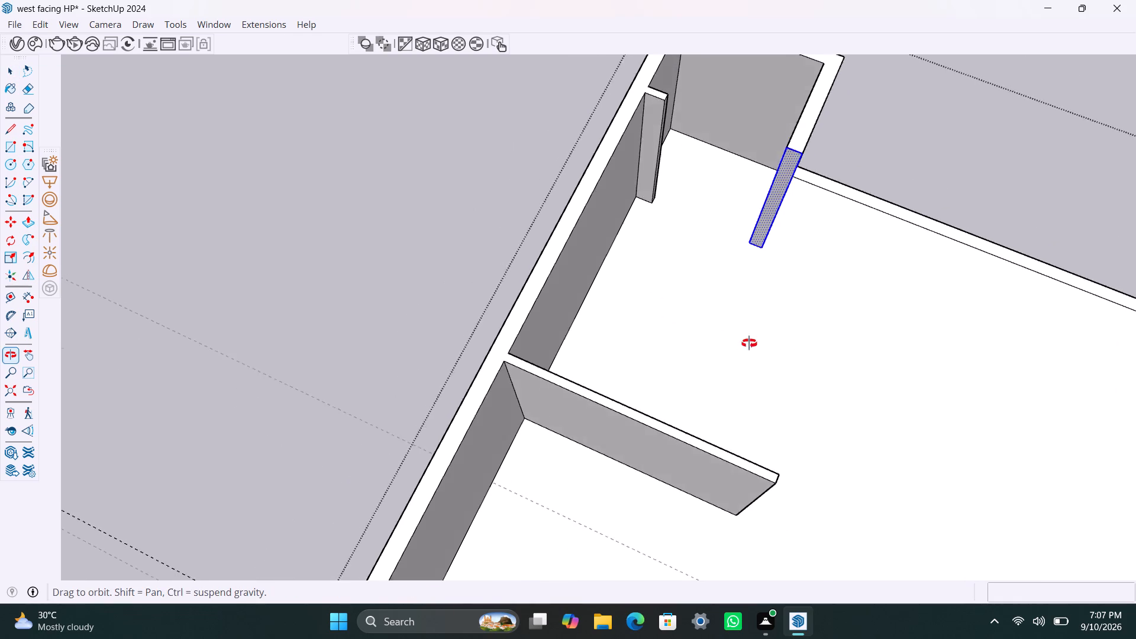
middle_drag(749, 343, 969, 355)
scroll(718, 260, down, 4)
middle_drag(709, 276, 700, 377)
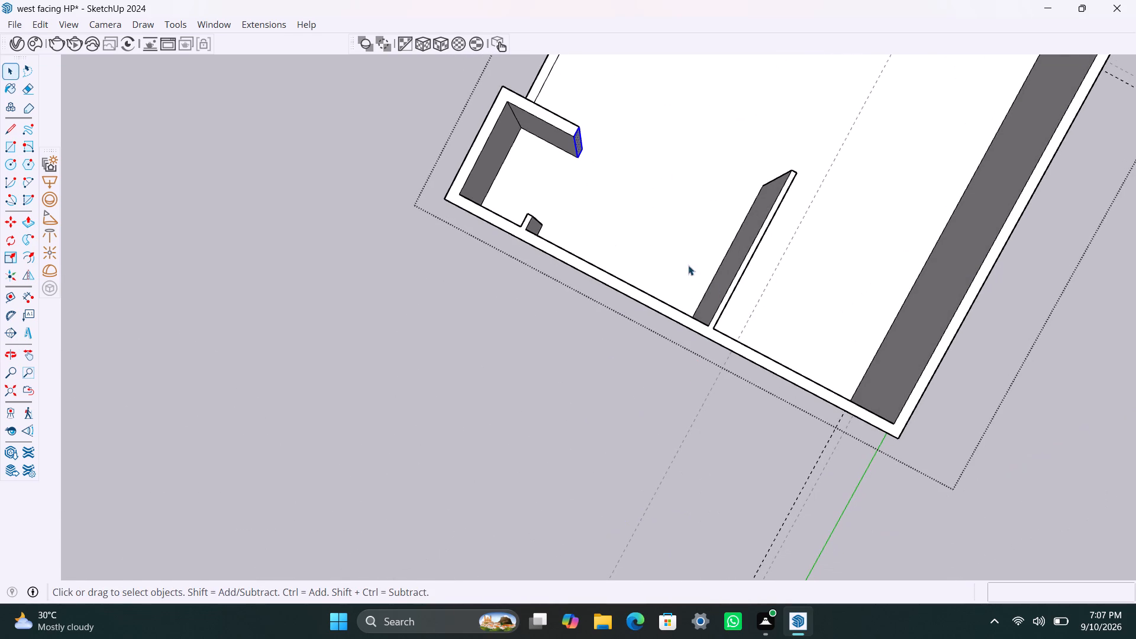
middle_drag(670, 242, 695, 326)
scroll(630, 300, up, 3)
middle_drag(637, 322, 635, 320)
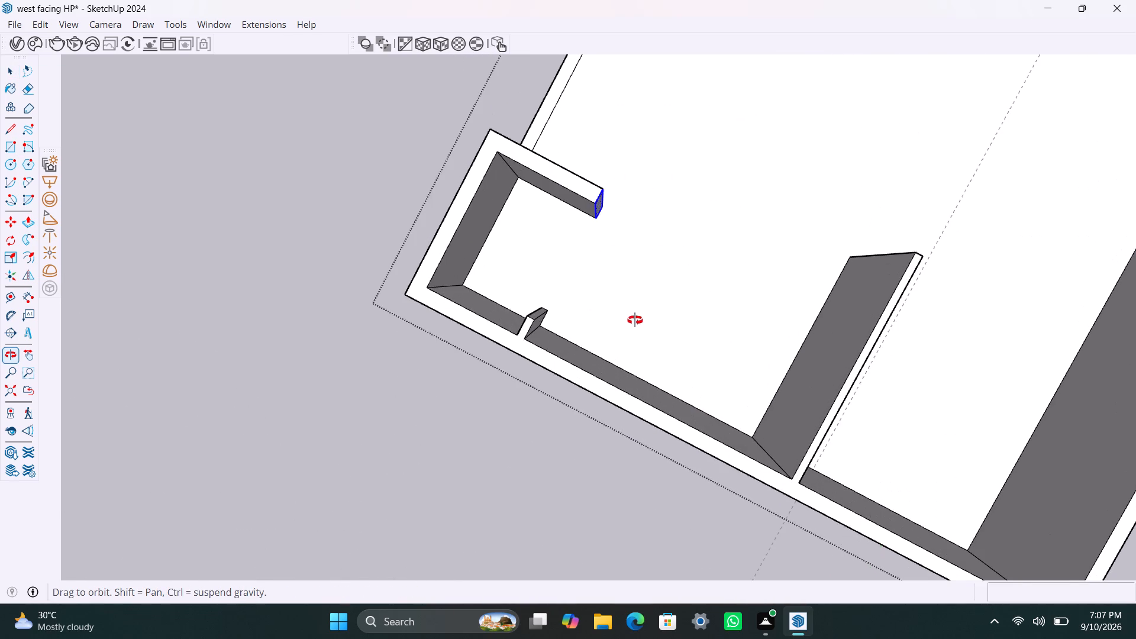
middle_drag(635, 320, 533, 263)
scroll(721, 315, down, 4)
middle_drag(785, 347, 551, 330)
scroll(636, 317, up, 3)
middle_drag(795, 383, 636, 407)
scroll(607, 315, up, 6)
middle_drag(635, 414, 668, 409)
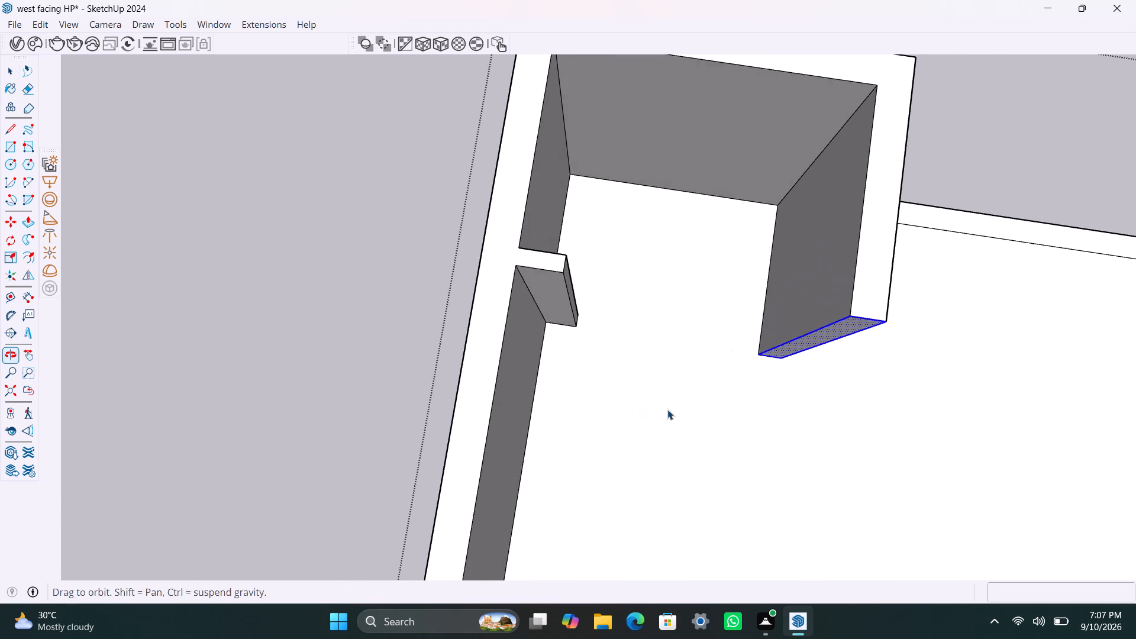
Place a guide 3' out from the end of the 1' stub, parallel to the back wall.
key(t)
scroll(594, 350, up, 10)
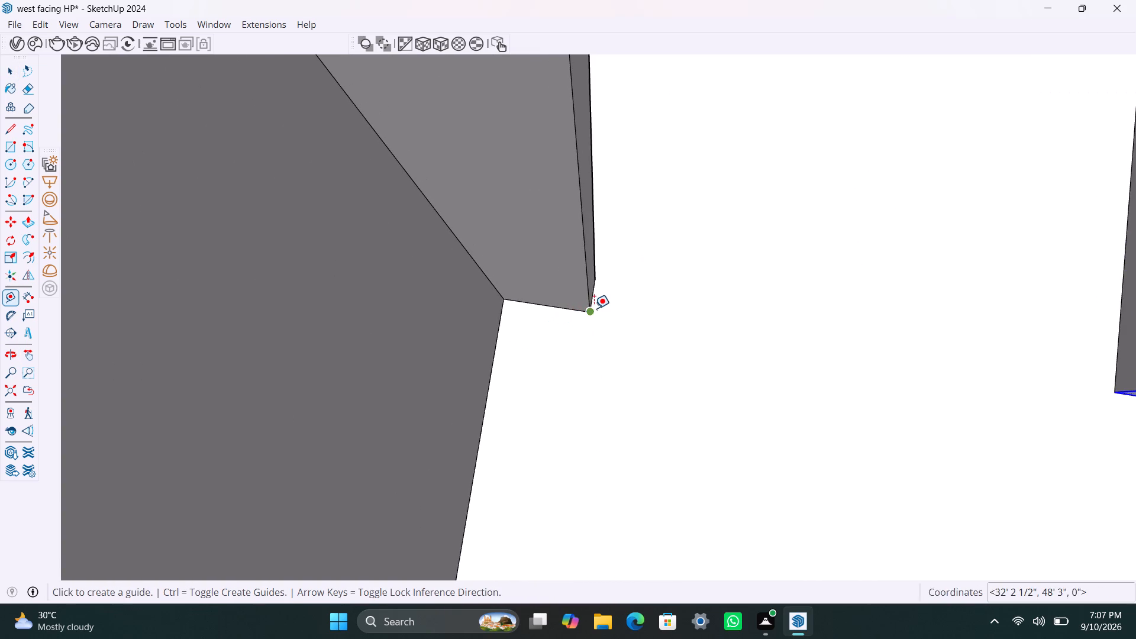
click(590, 296)
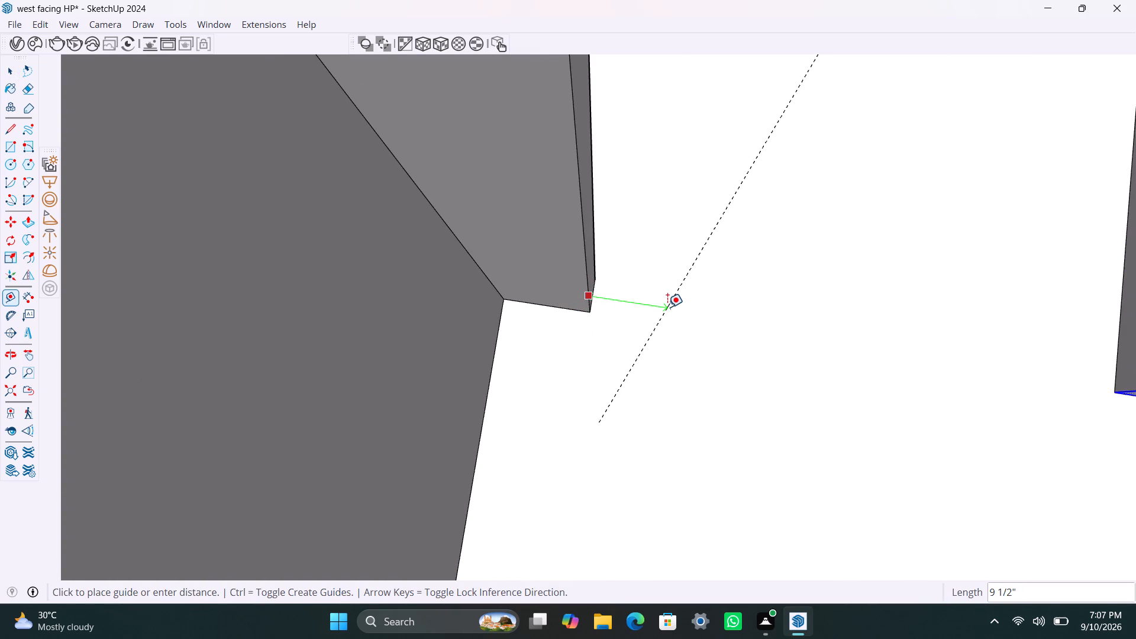
key(Escape)
click(596, 293)
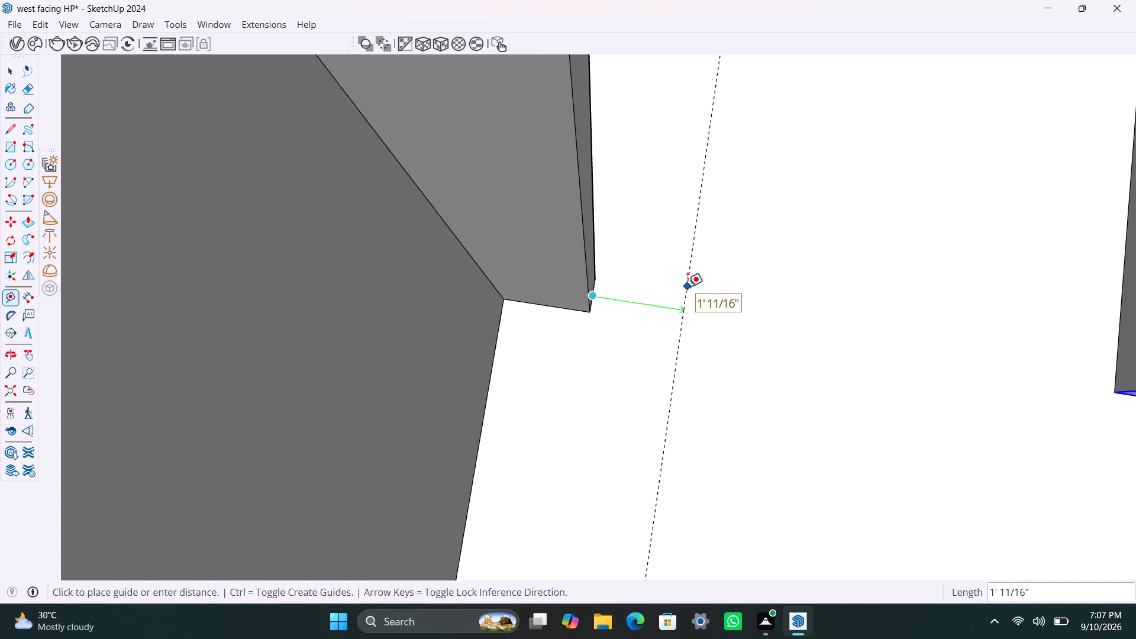
text(3')
key(Return)
key(space)
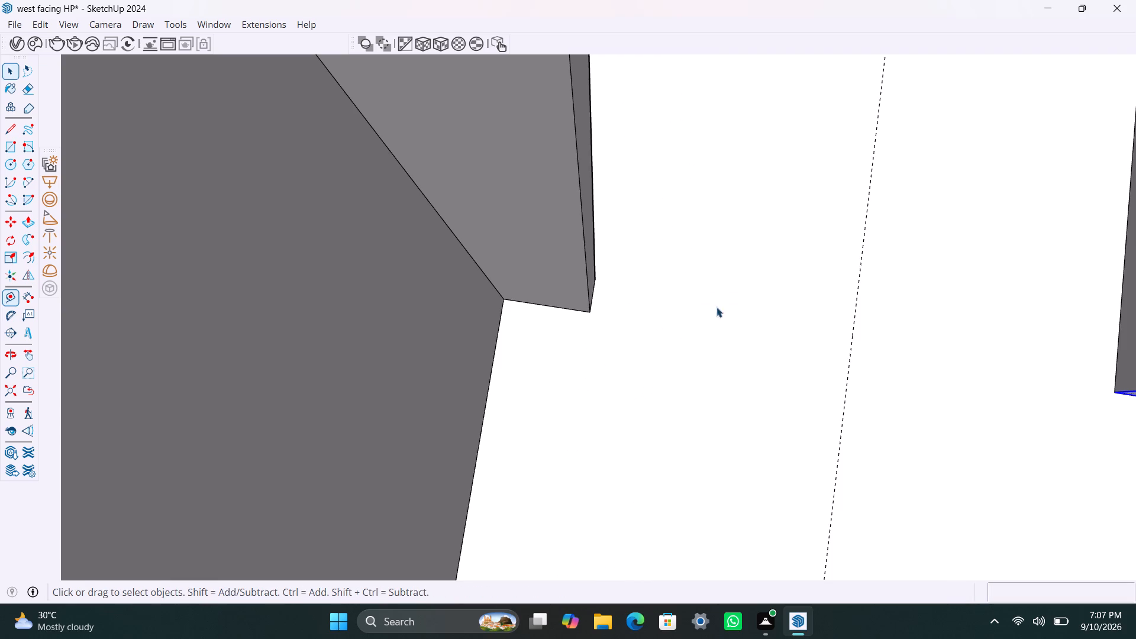
Copy the extended return wall's inner vertical end edge 4.5" along its inside face to mark off a strip.
scroll(821, 370, down, 5)
scroll(866, 392, down, 4)
middle_drag(766, 394, 1021, 415)
scroll(898, 329, down, 3)
middle_drag(849, 317, 757, 376)
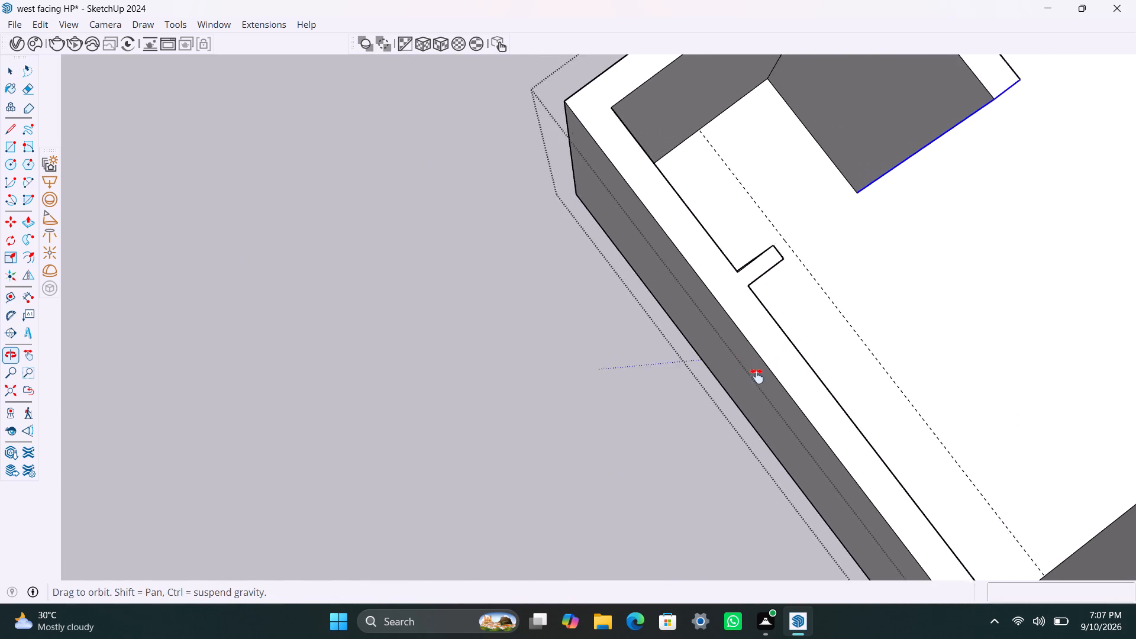
middle_drag(757, 376, 748, 375)
scroll(840, 118, up, 2)
click(882, 212)
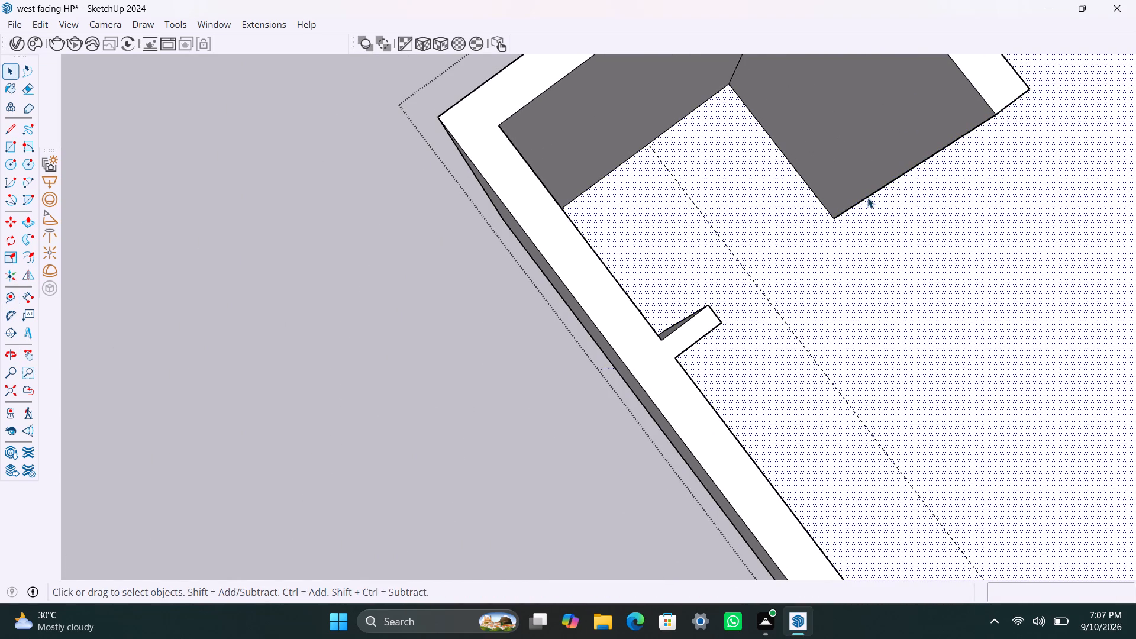
click(858, 203)
key(m)
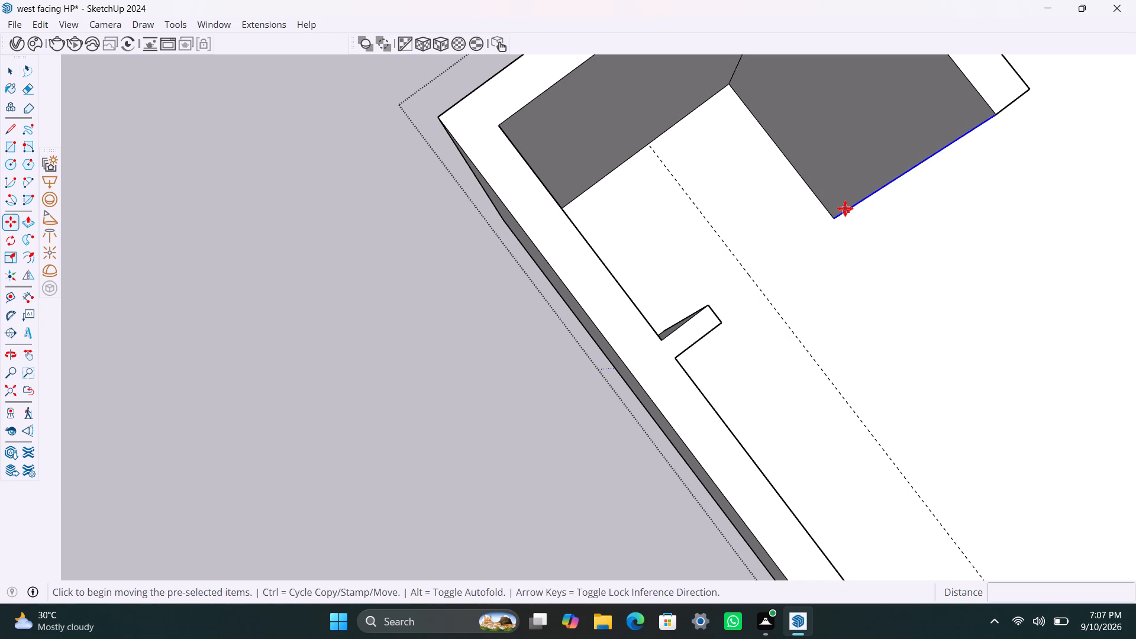
click(835, 214)
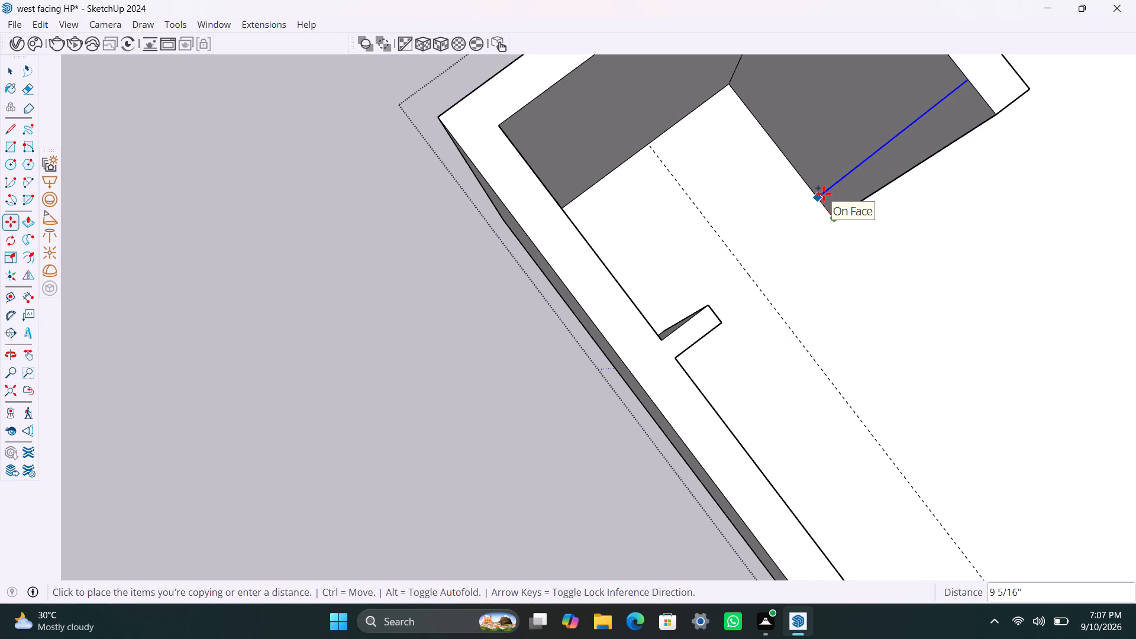
text(4.5")
key(Return)
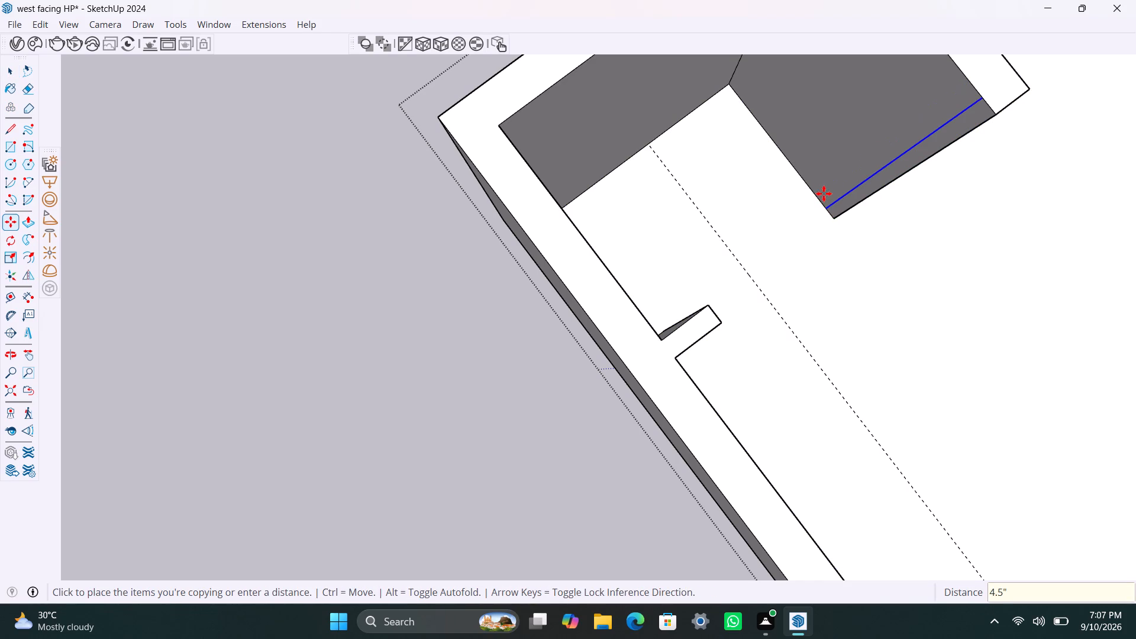
key(space)
Push/Pull the 4.5" strip at the return wall's end toward the stub, up to the 3' guide.
click(859, 199)
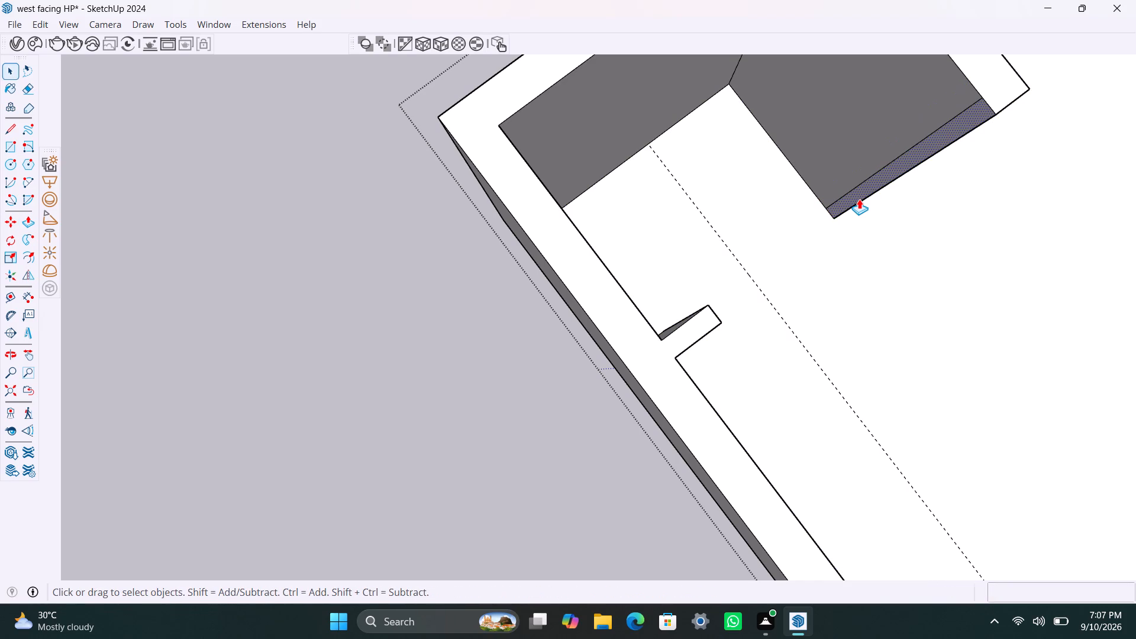
key(p)
drag(859, 199, 776, 309)
key(space)
Examine the small corner room, its doorway gap and the rest of the wall layout from several angles.
scroll(844, 376, down, 8)
middle_drag(873, 404, 605, 333)
scroll(856, 378, down, 4)
middle_drag(890, 406, 832, 402)
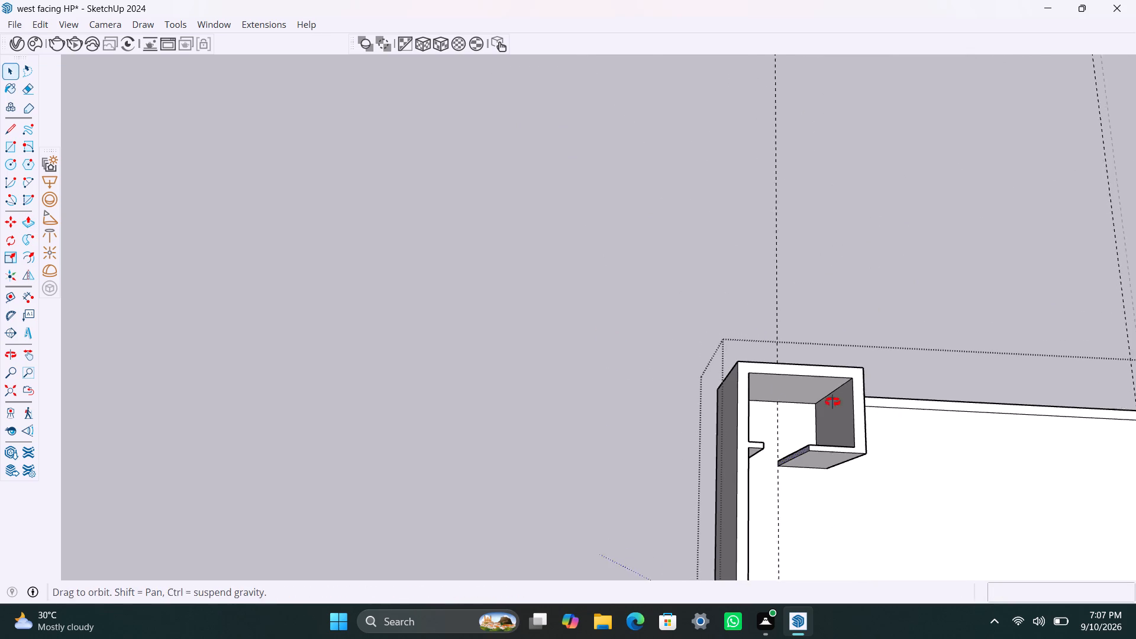
middle_drag(832, 402, 621, 339)
scroll(766, 393, down, 7)
shift+middle_drag(835, 369, 847, 177)
scroll(861, 333, up, 2)
middle_drag(818, 368, 673, 392)
scroll(692, 398, down, 4)
shift+middle_drag(694, 434, 711, 322)
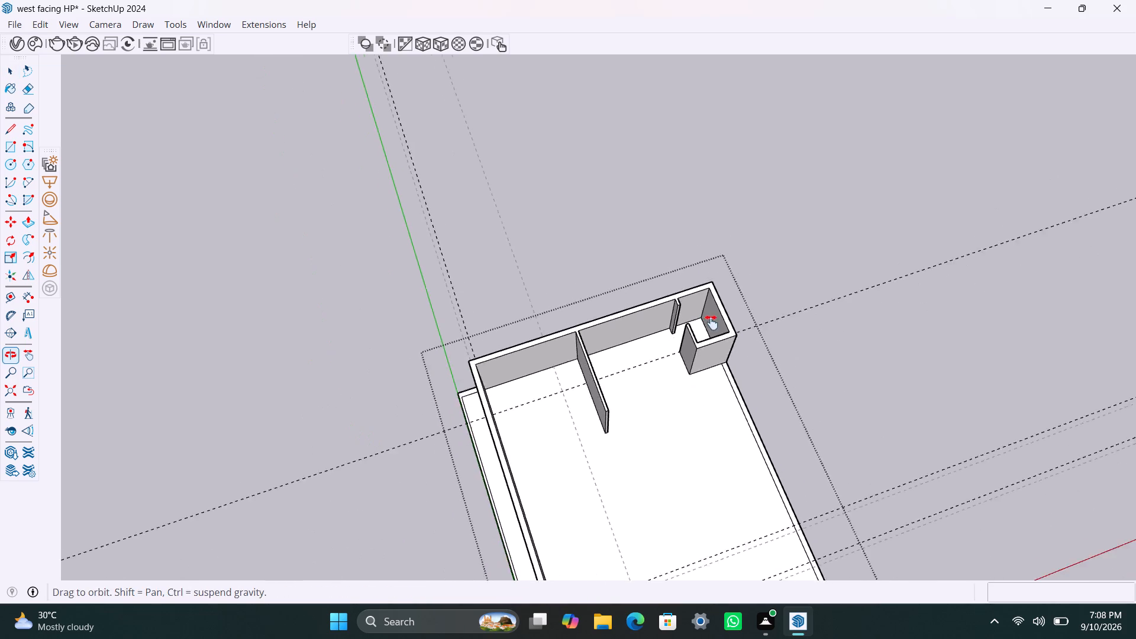
shift+middle_drag(711, 322, 718, 303)
scroll(773, 350, up, 2)
middle_drag(792, 345, 699, 386)
scroll(680, 331, down, 2)
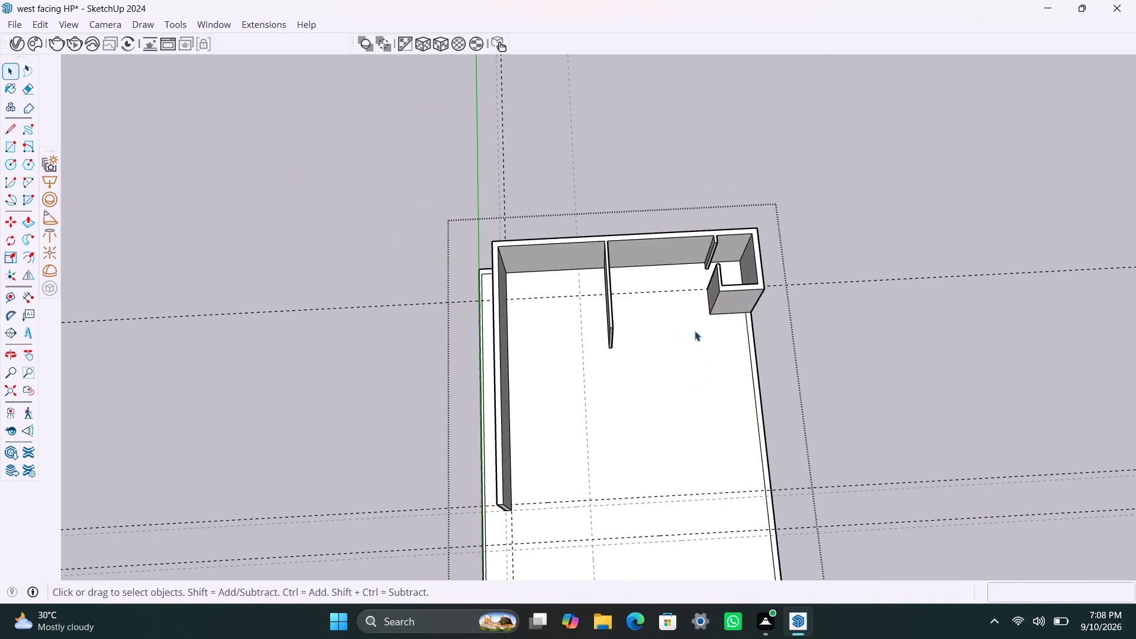
middle_drag(695, 331, 669, 314)
scroll(725, 317, up, 3)
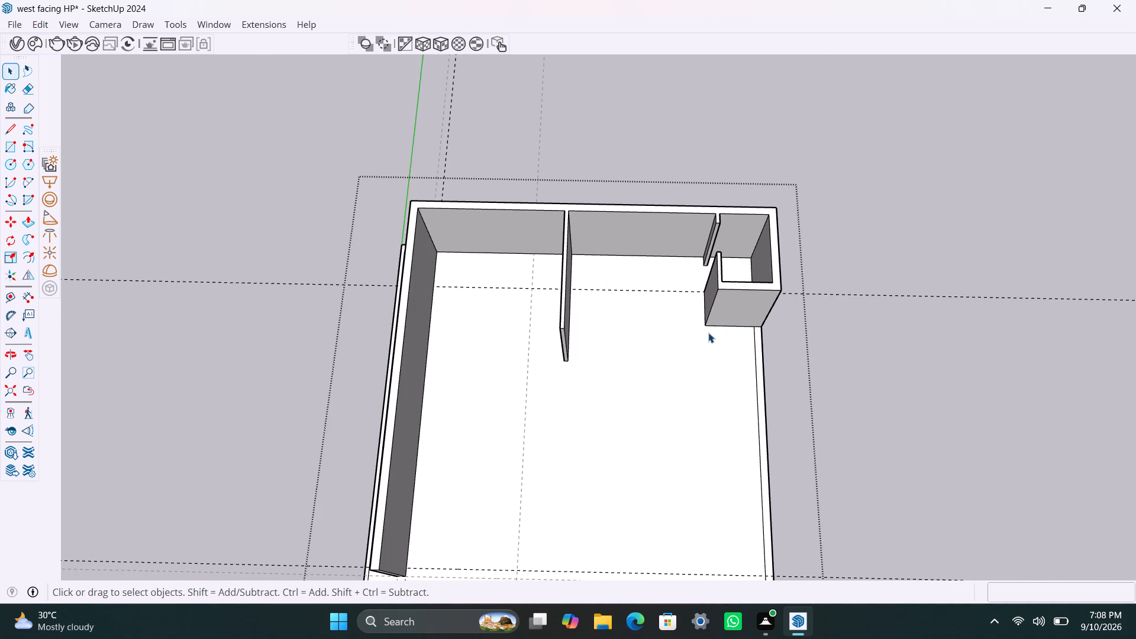
scroll(708, 333, up, 5)
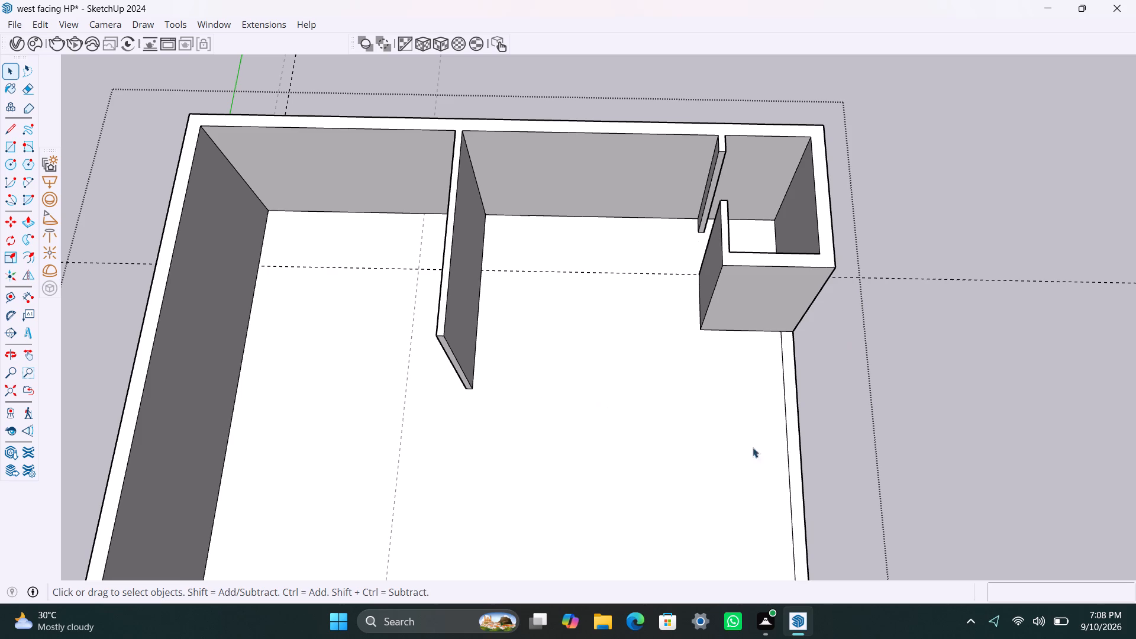
scroll(509, 382, down, 2)
middle_drag(667, 384, 524, 441)
scroll(590, 360, down, 3)
middle_drag(665, 293, 567, 350)
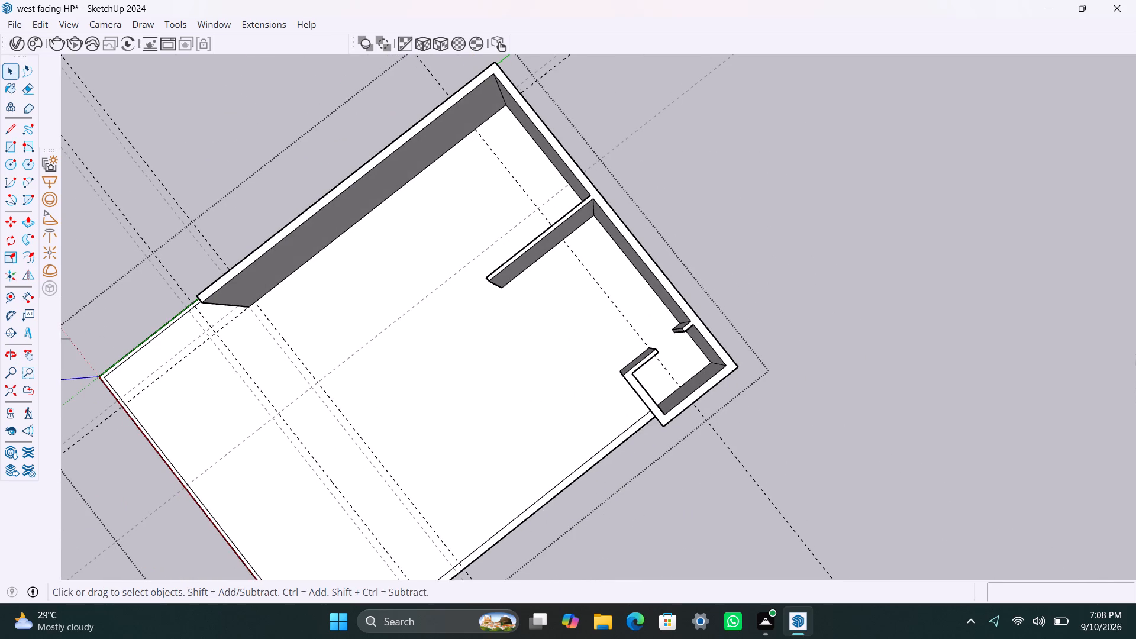
scroll(554, 282, down, 4)
middle_drag(556, 288, 443, 289)
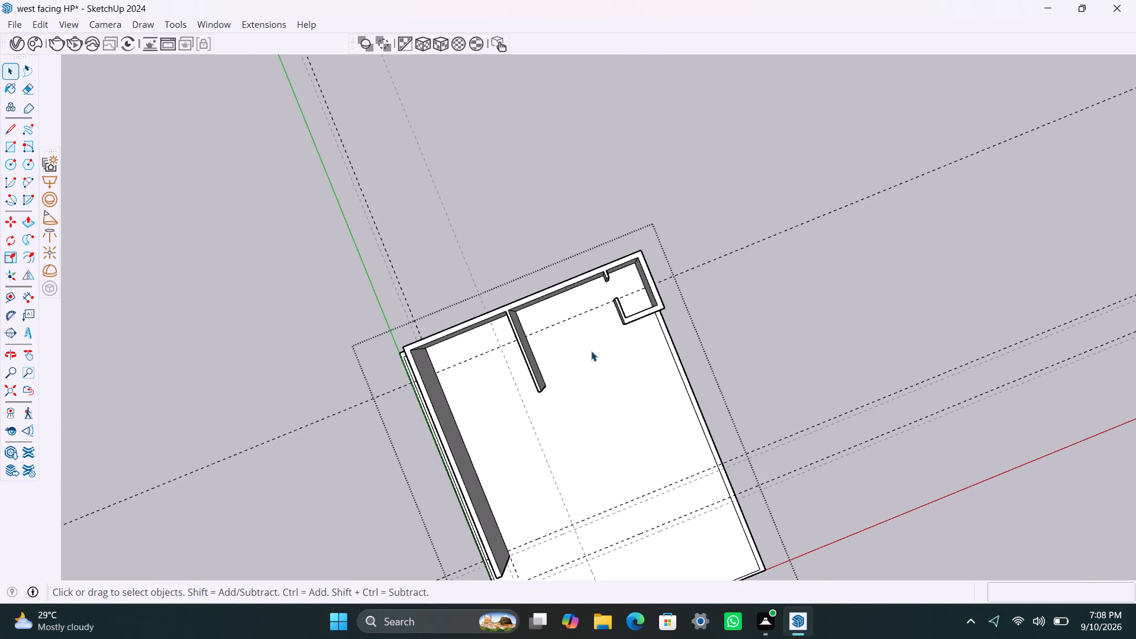
middle_drag(642, 386, 486, 162)
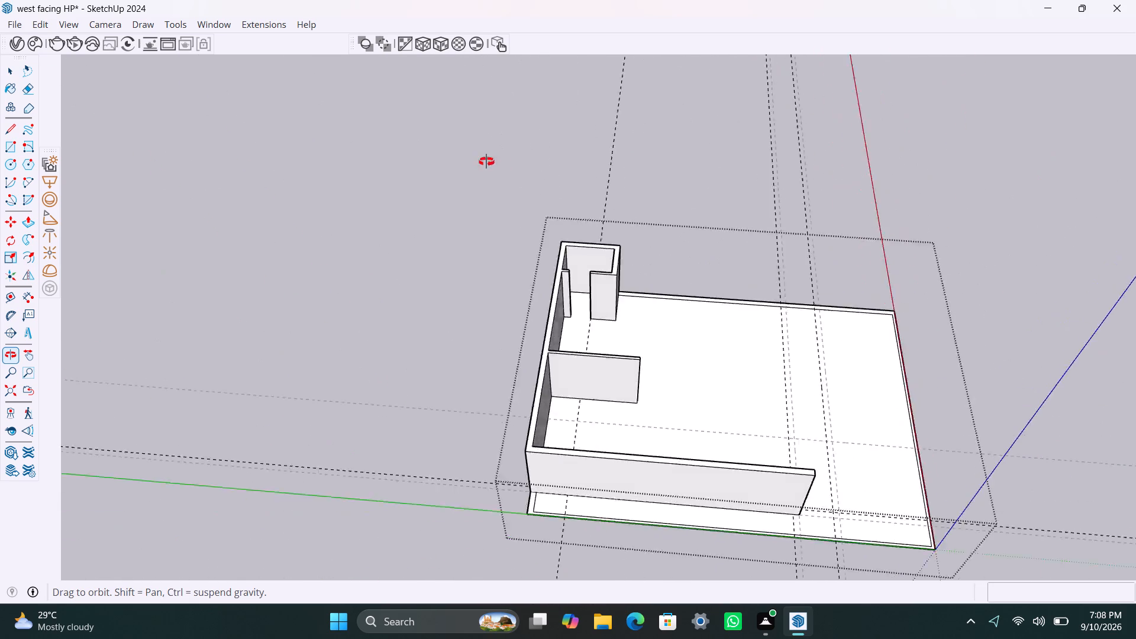
middle_drag(486, 162, 148, 206)
scroll(655, 364, down, 6)
middle_drag(701, 380, 341, 367)
Copy the vertical end edge of the long partition 4.5" inward along the face toward the small corner room.
scroll(576, 361, up, 4)
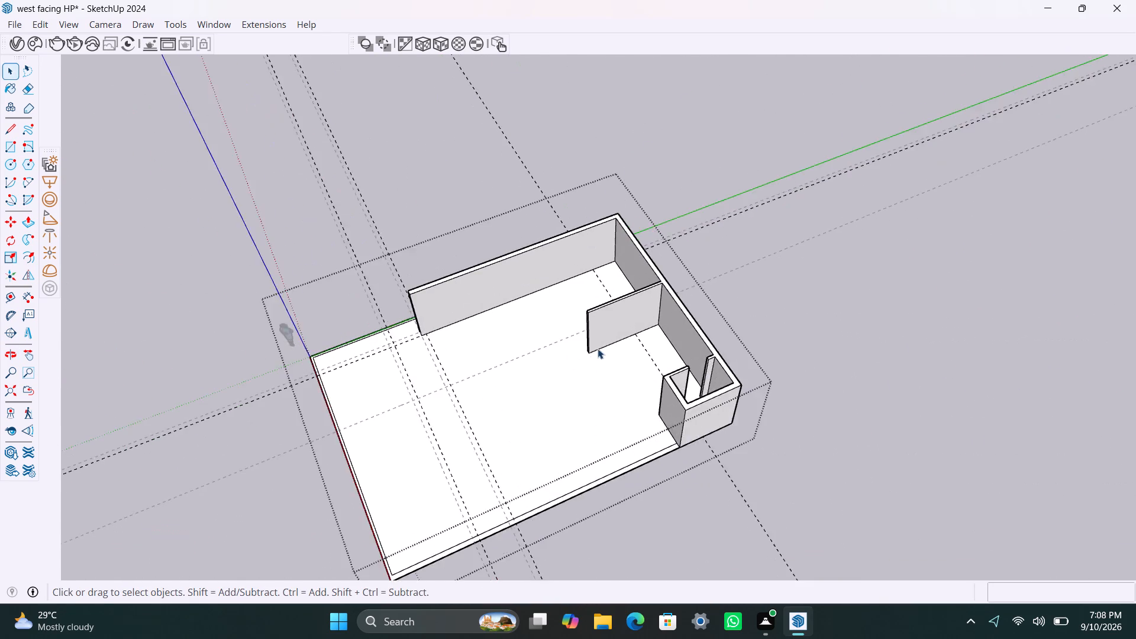
scroll(598, 348, up, 5)
middle_drag(601, 358, 531, 350)
scroll(570, 340, up, 11)
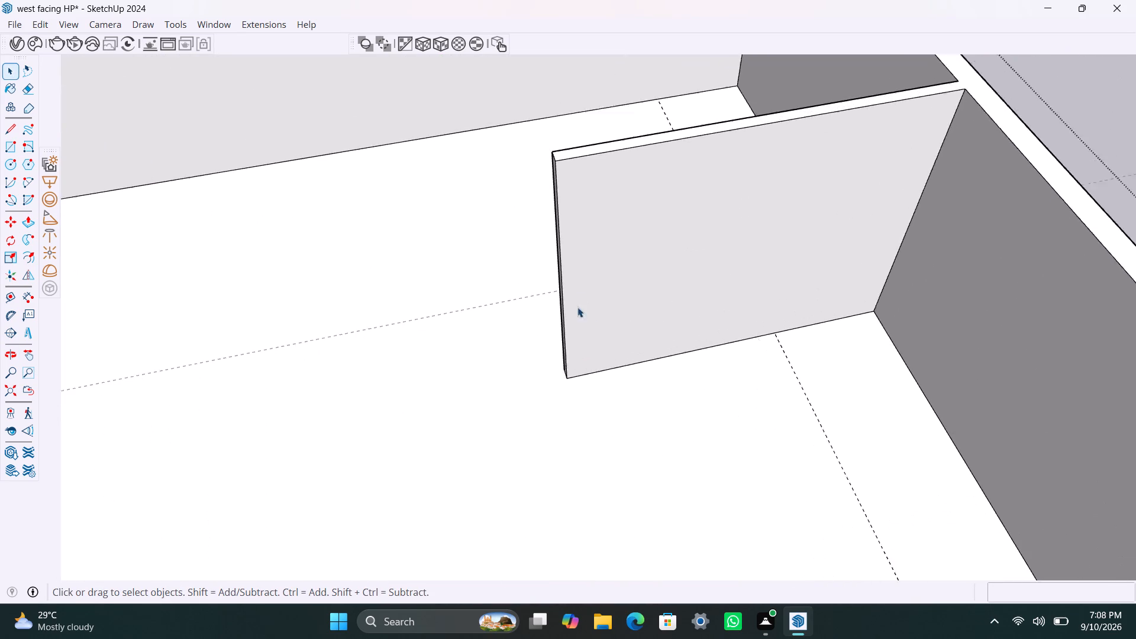
click(559, 282)
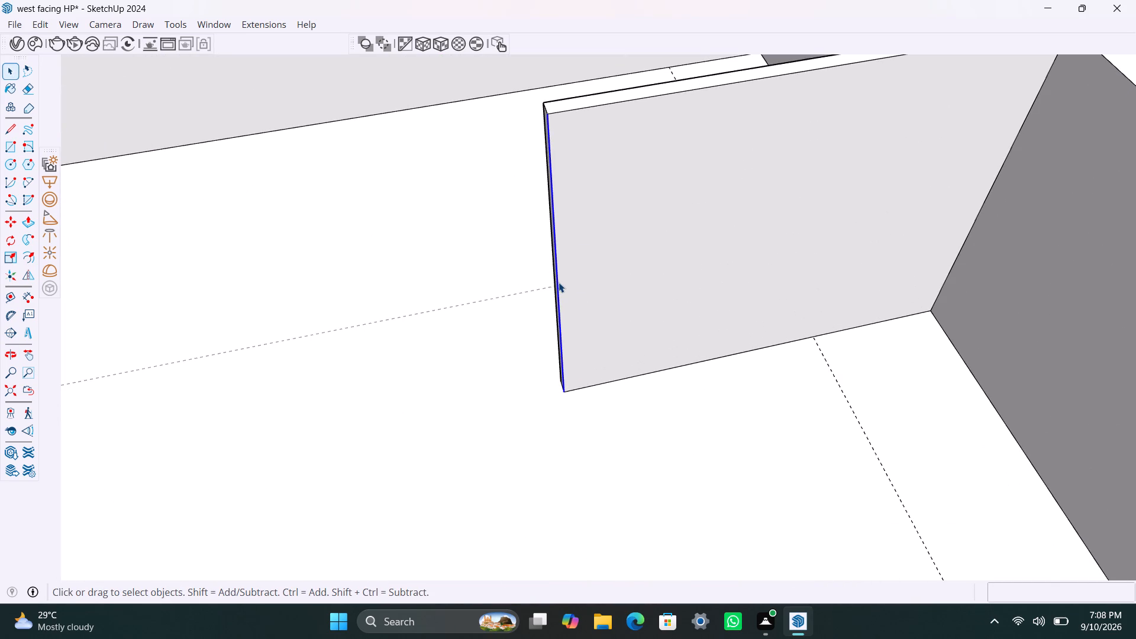
key(m)
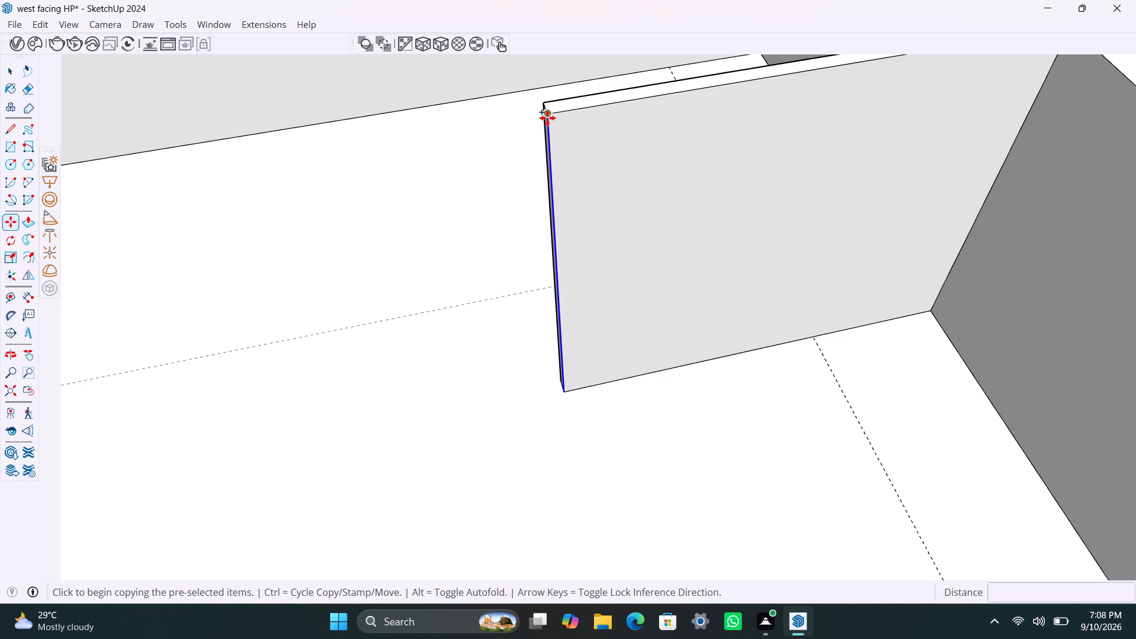
click(547, 118)
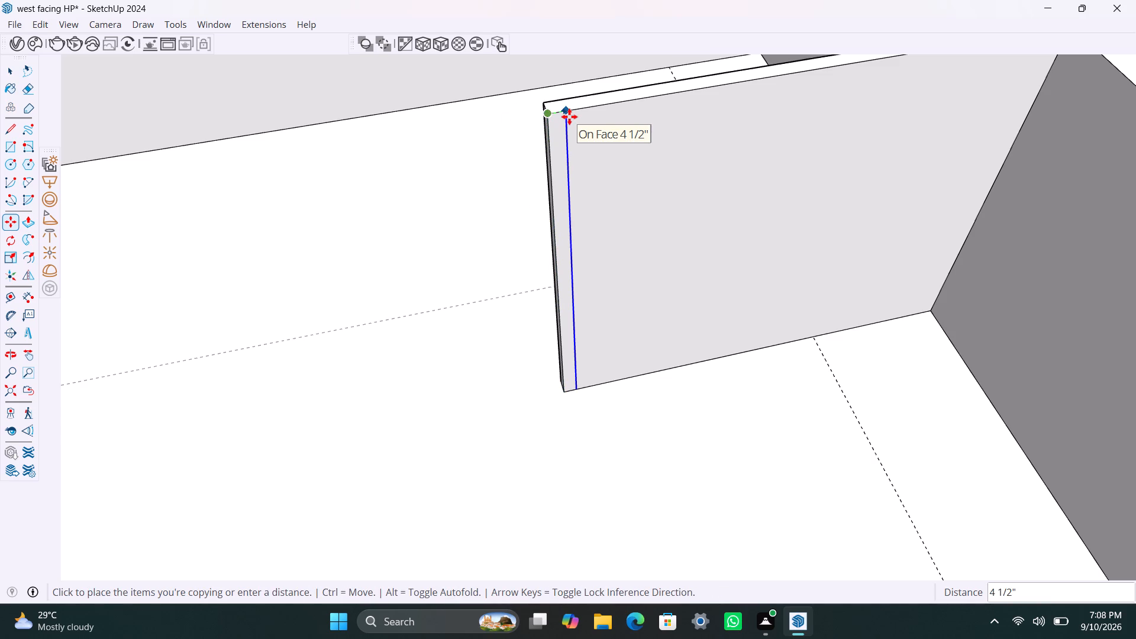
text(4.5")
key(Return)
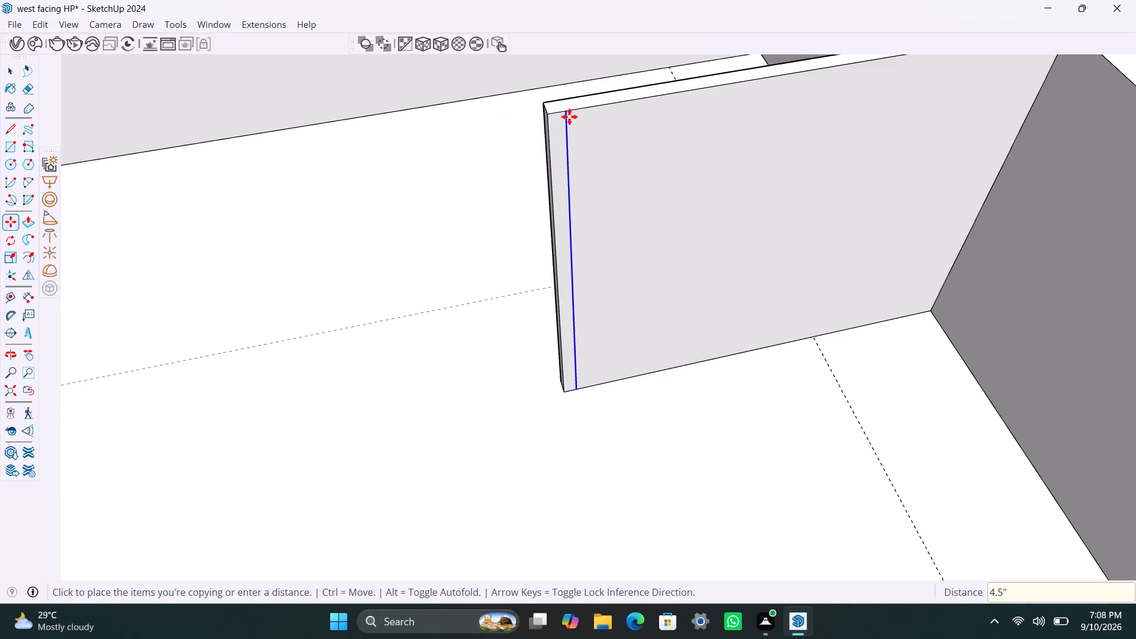
key(space)
Push/Pull the 4.5" strip at the partition's free end out 1' as a stub.
click(556, 128)
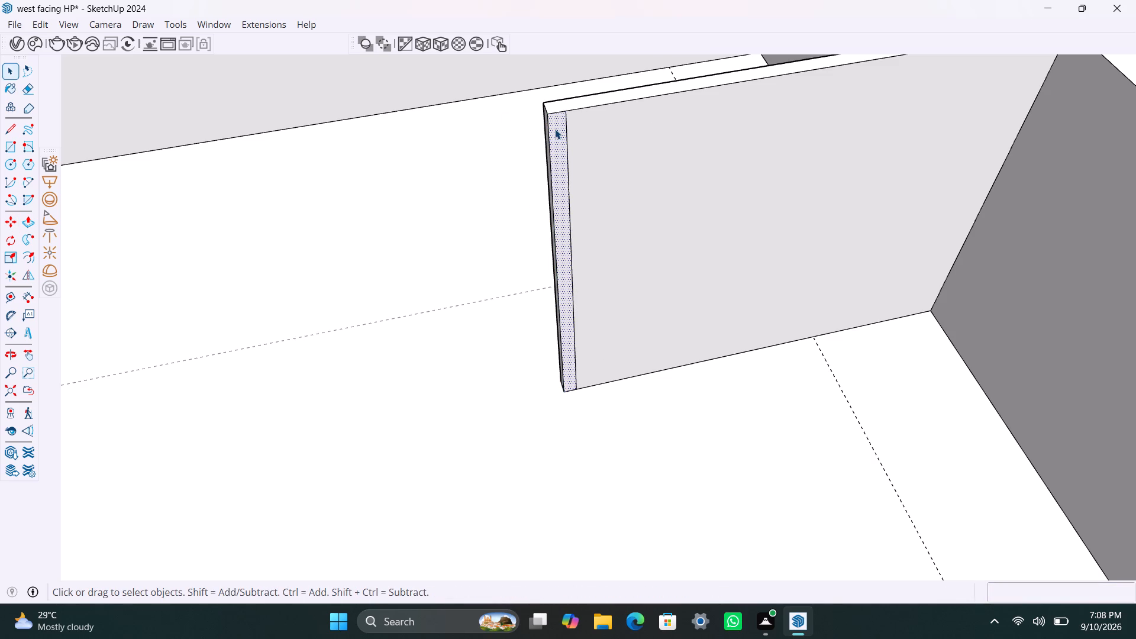
key(p)
click(555, 129)
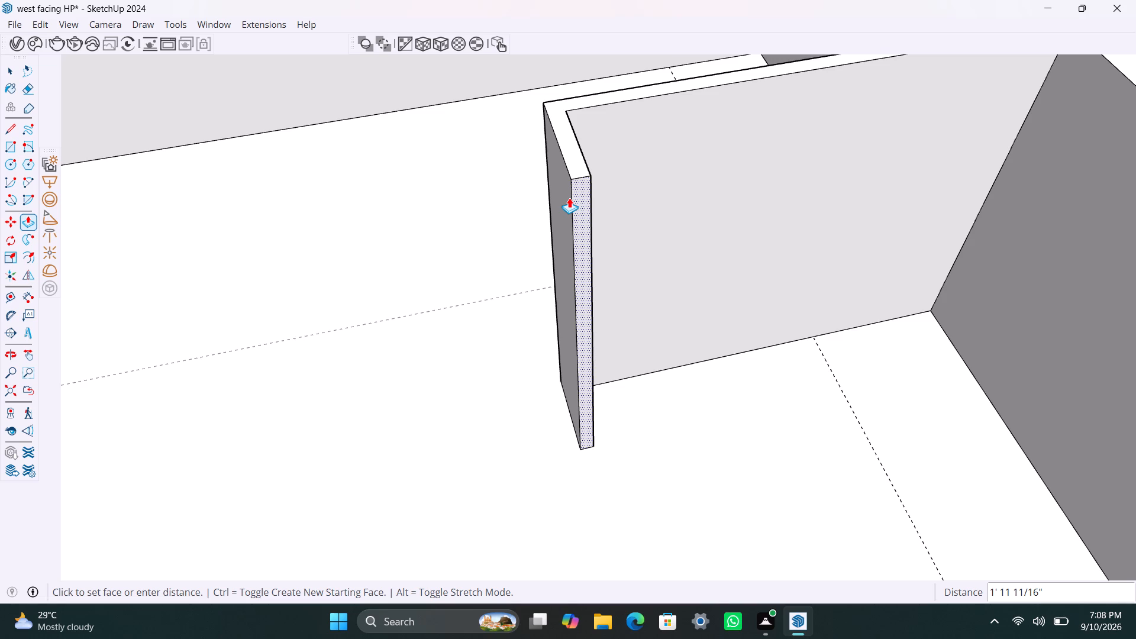
text(1')
key(Return)
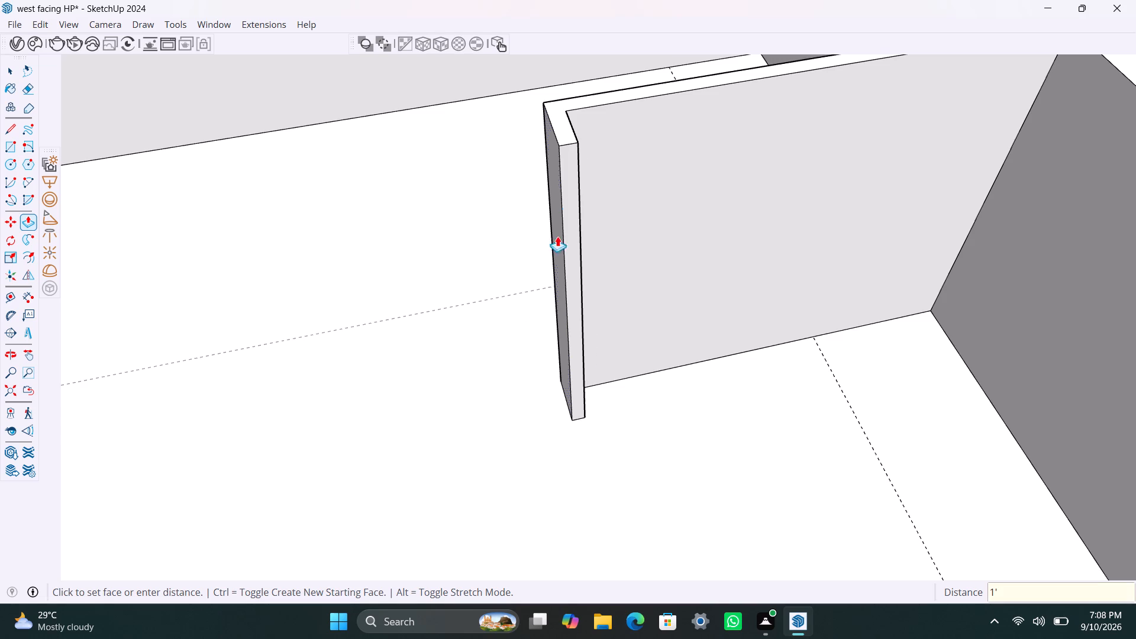
key(space)
Place a guide on the floor 4' inward from the side wall's inner outline, beyond the small corner room.
scroll(514, 418, down, 4)
middle_drag(491, 437, 689, 478)
scroll(624, 426, down, 2)
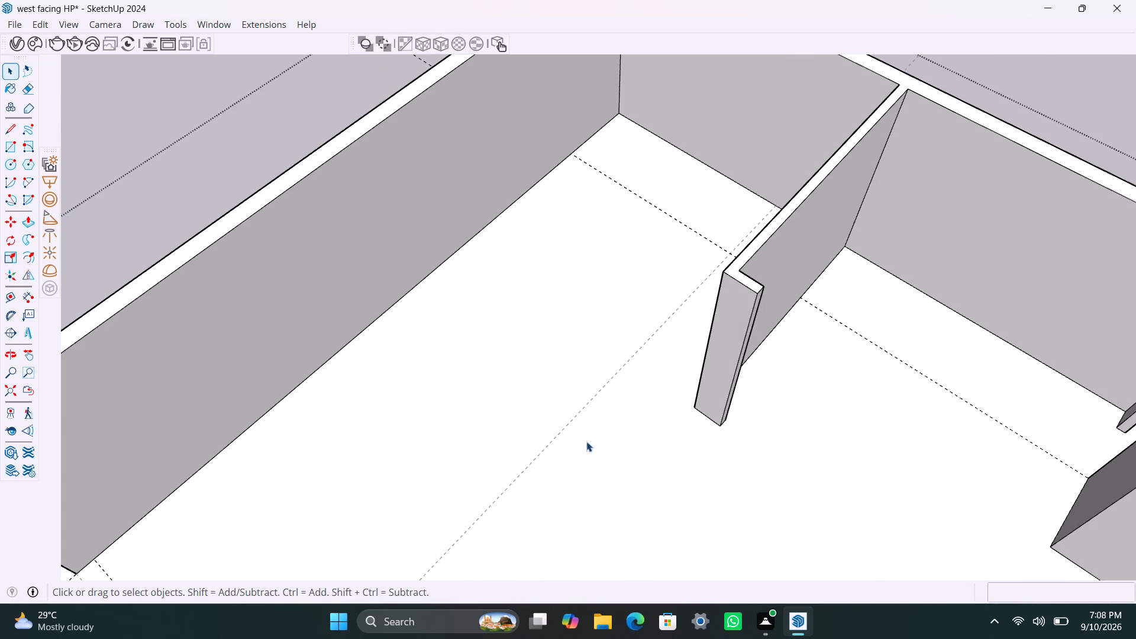
scroll(586, 441, down, 3)
middle_drag(572, 432, 762, 483)
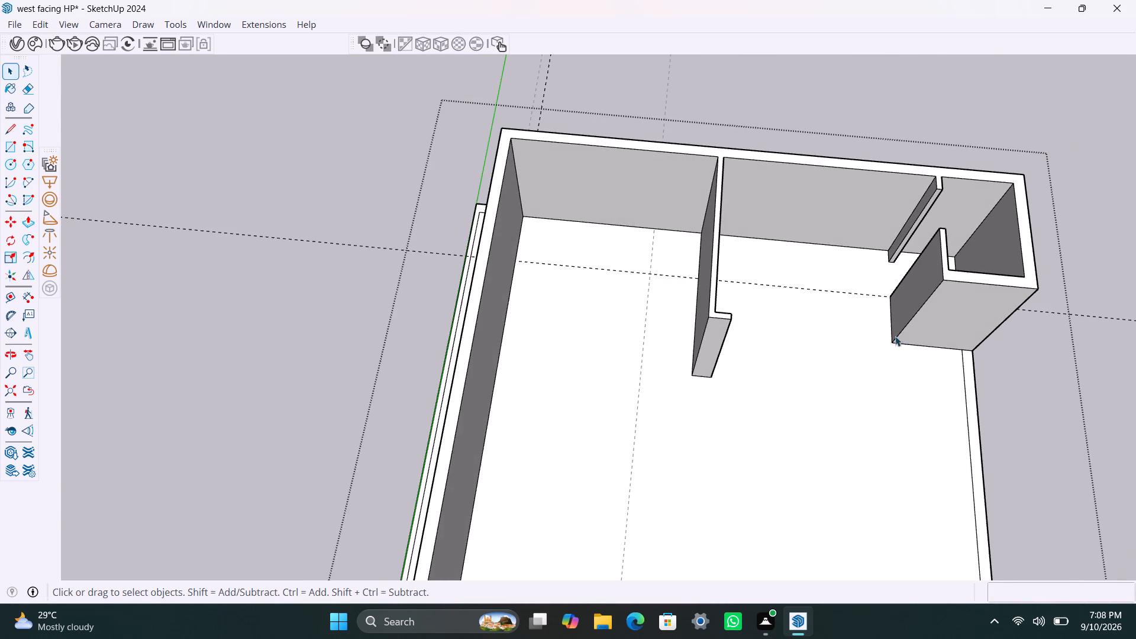
scroll(898, 333, up, 3)
middle_drag(921, 392, 796, 390)
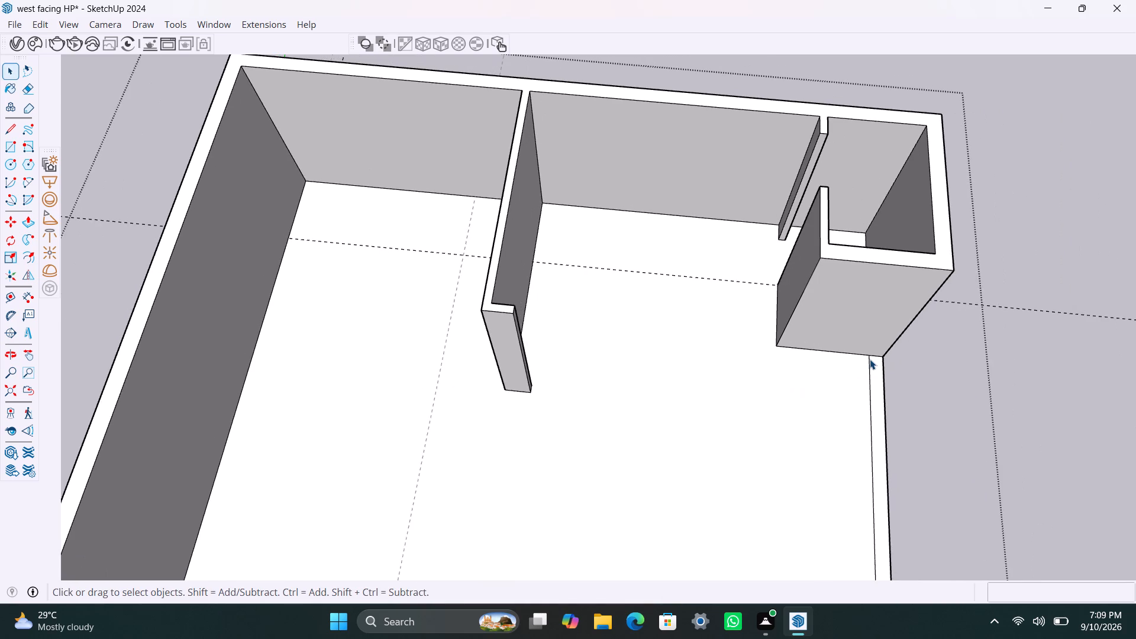
scroll(870, 359, up, 1)
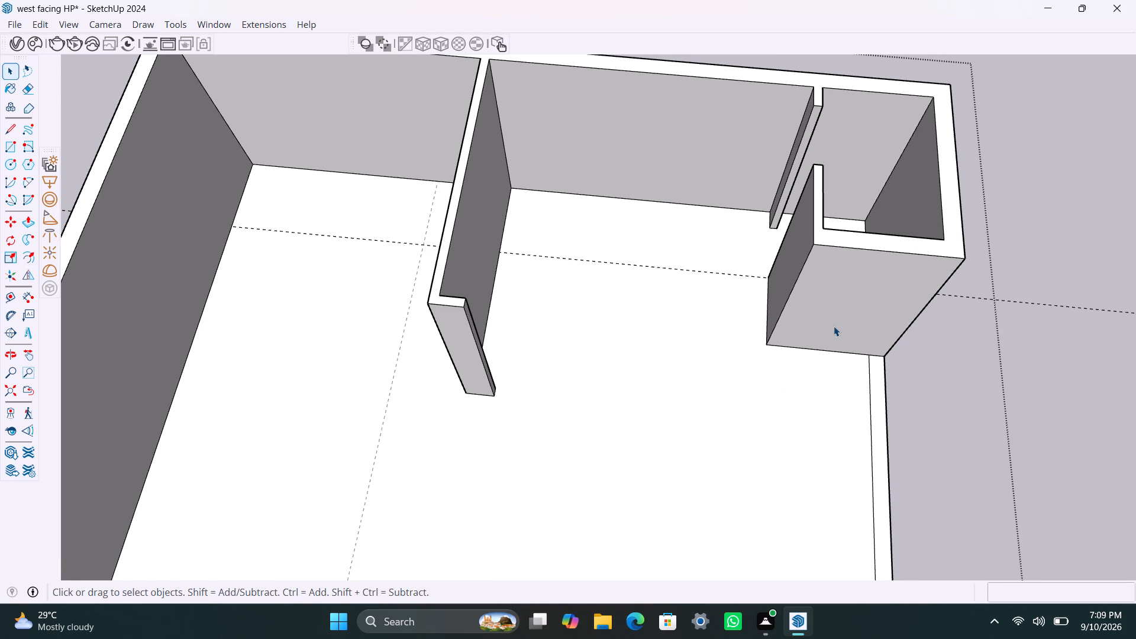
key(t)
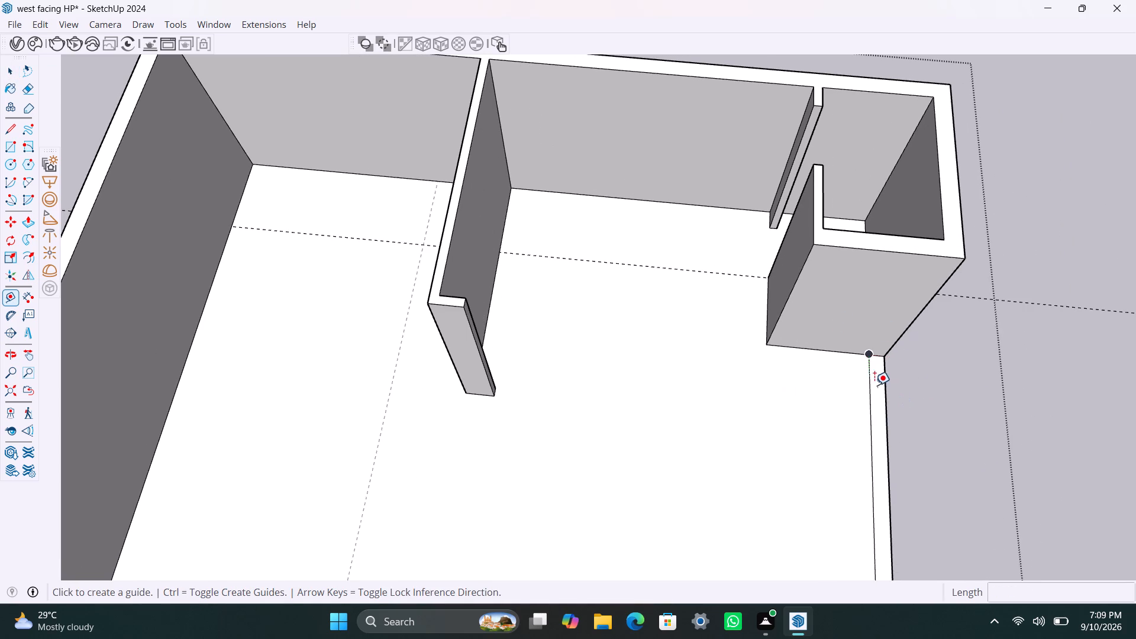
click(869, 405)
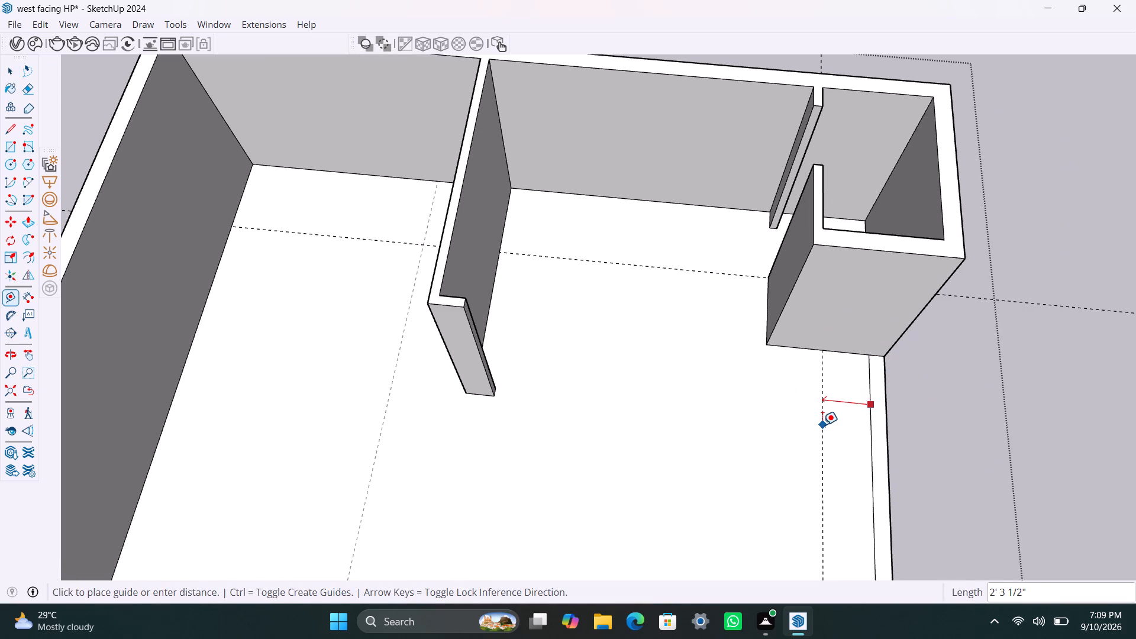
text(4')
key(Return)
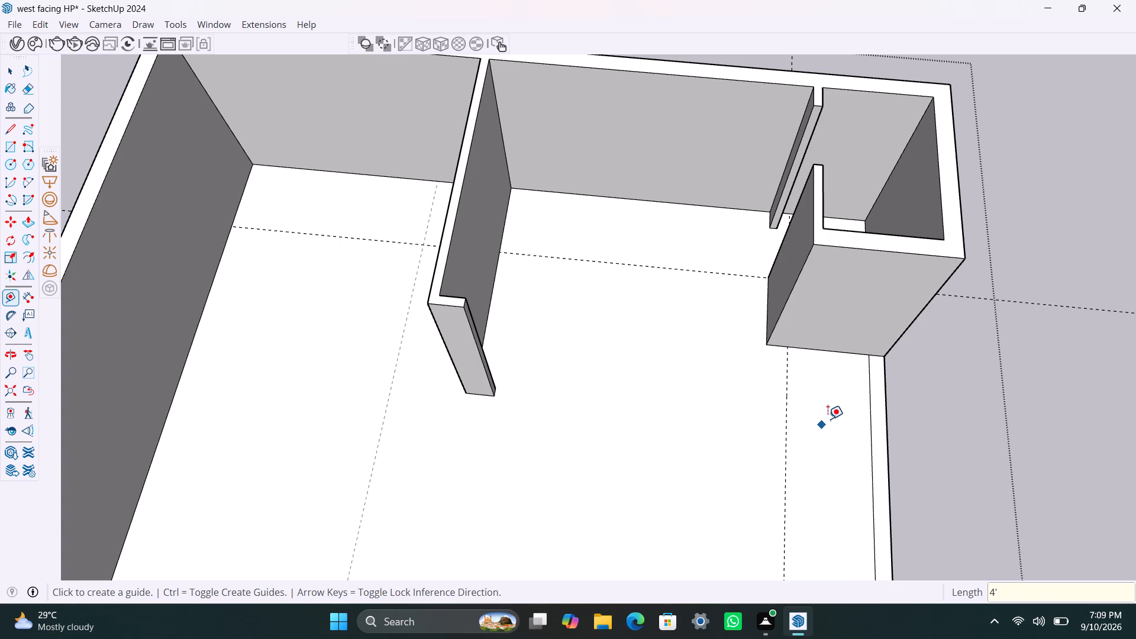
Place a second parallel guide 9" further inward from the 4' guide.
click(785, 412)
text(9")
key(Return)
key(space)
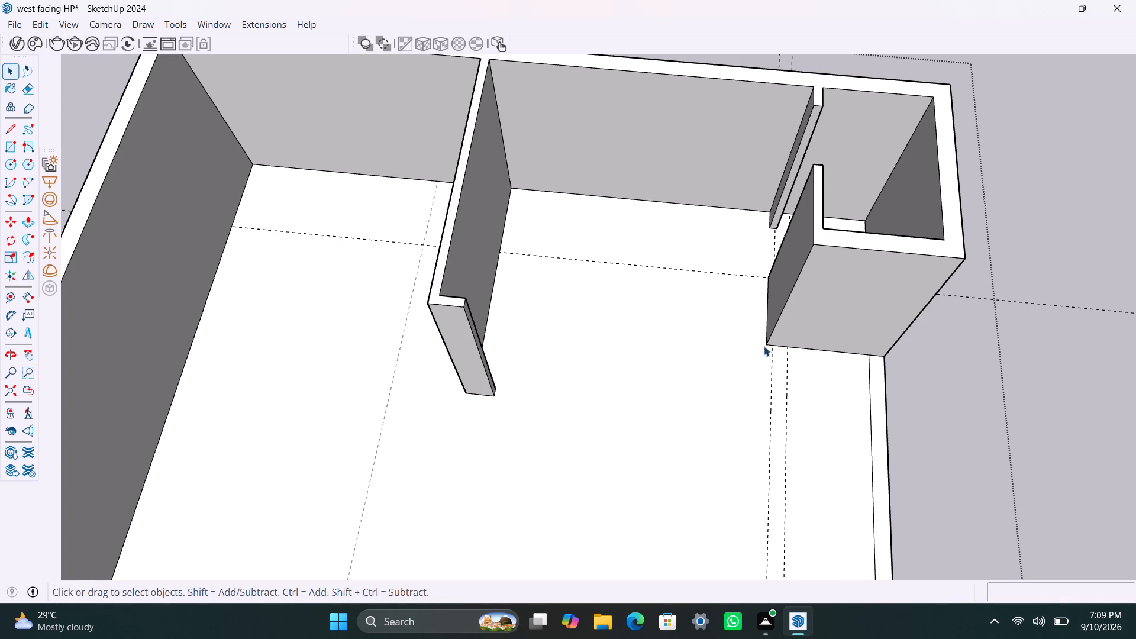
Undo the two parallel floor guides placed inward from the side wall beyond the small corner room.
scroll(769, 348, up, 2)
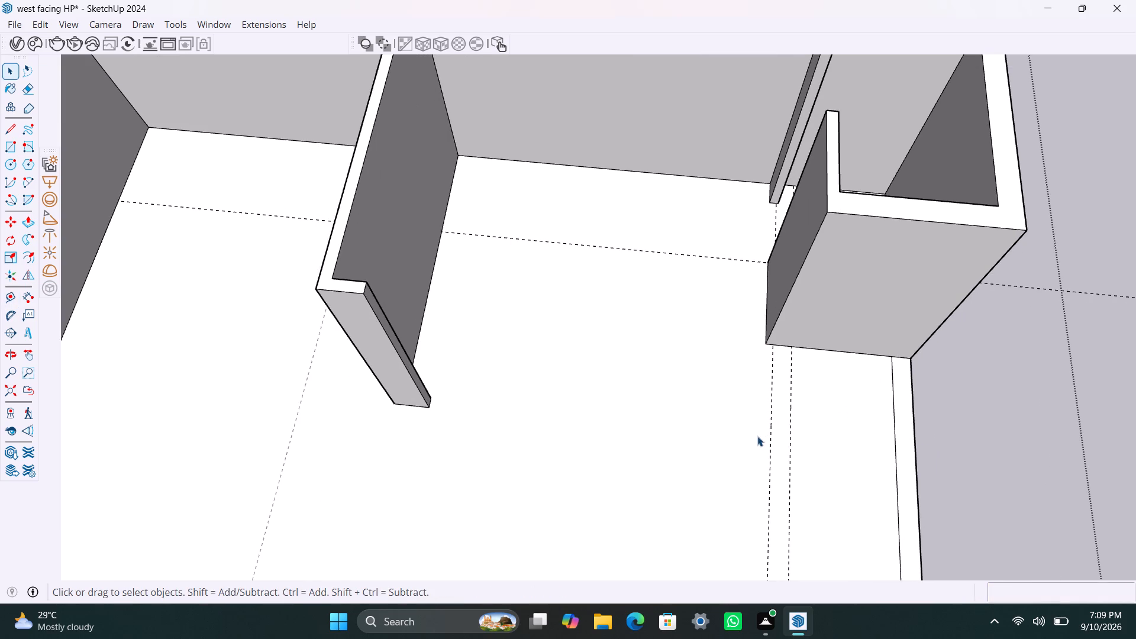
scroll(757, 440, down, 3)
middle_drag(761, 440, 748, 411)
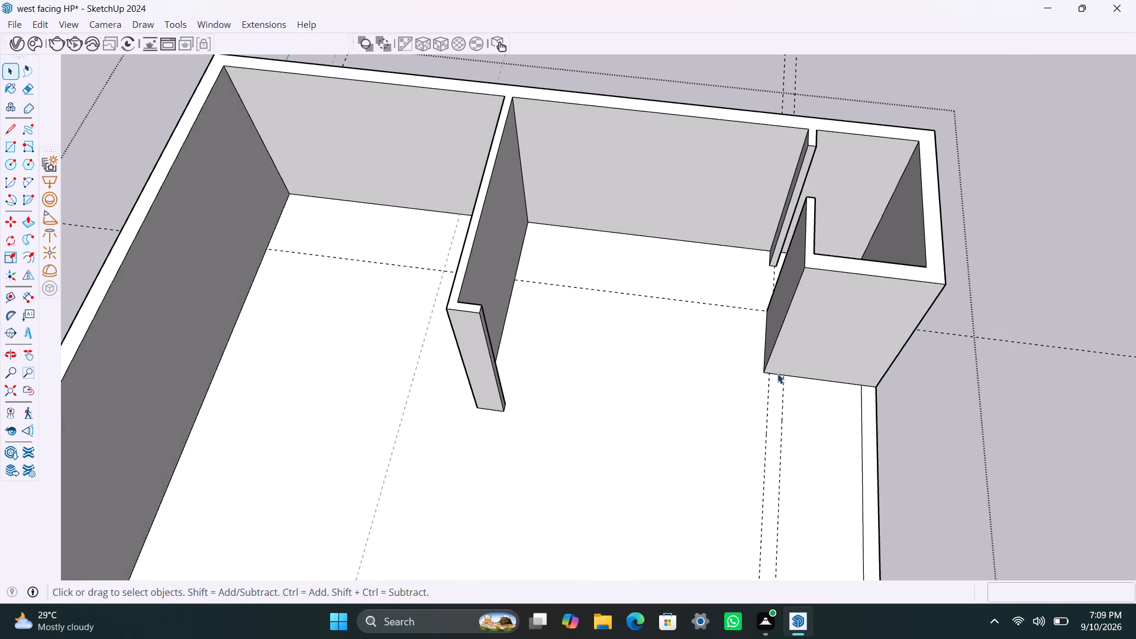
scroll(775, 368, up, 2)
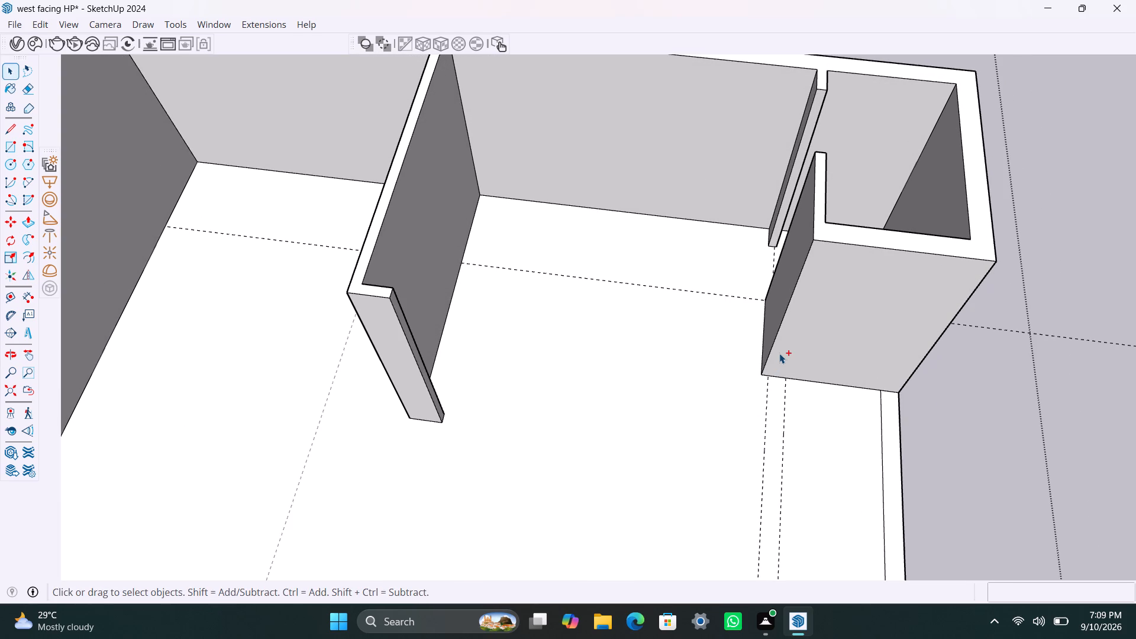
key(ctrl+z)
key(ctrl+z)
Copy the vertical corner edge of the small corner room's outer face 9" along that face toward the side wall.
scroll(780, 353, up, 2)
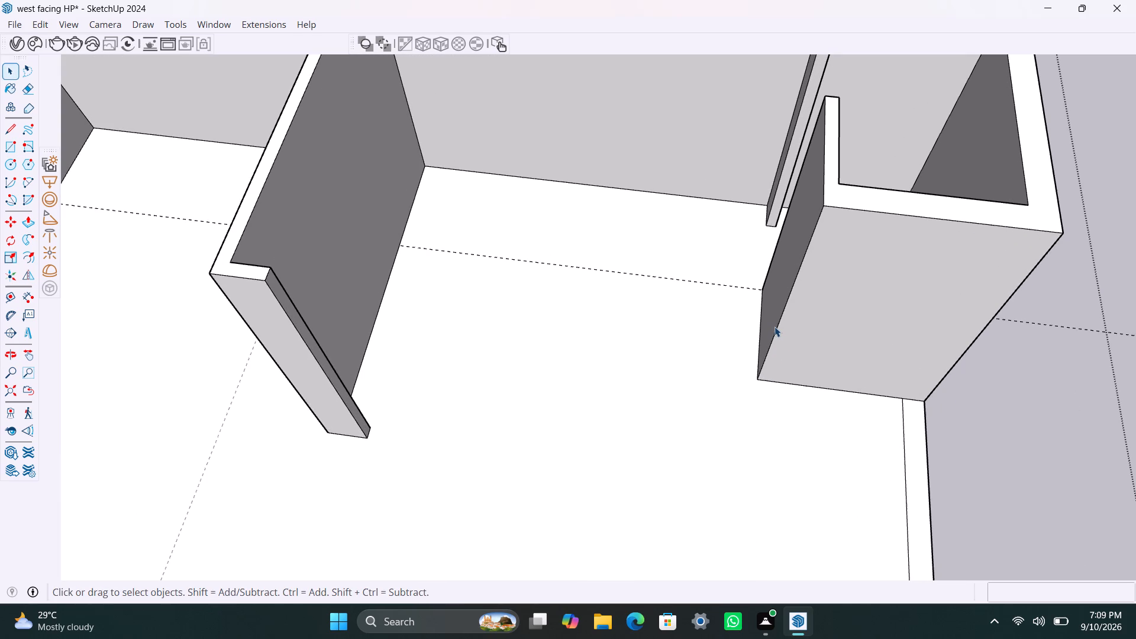
click(775, 333)
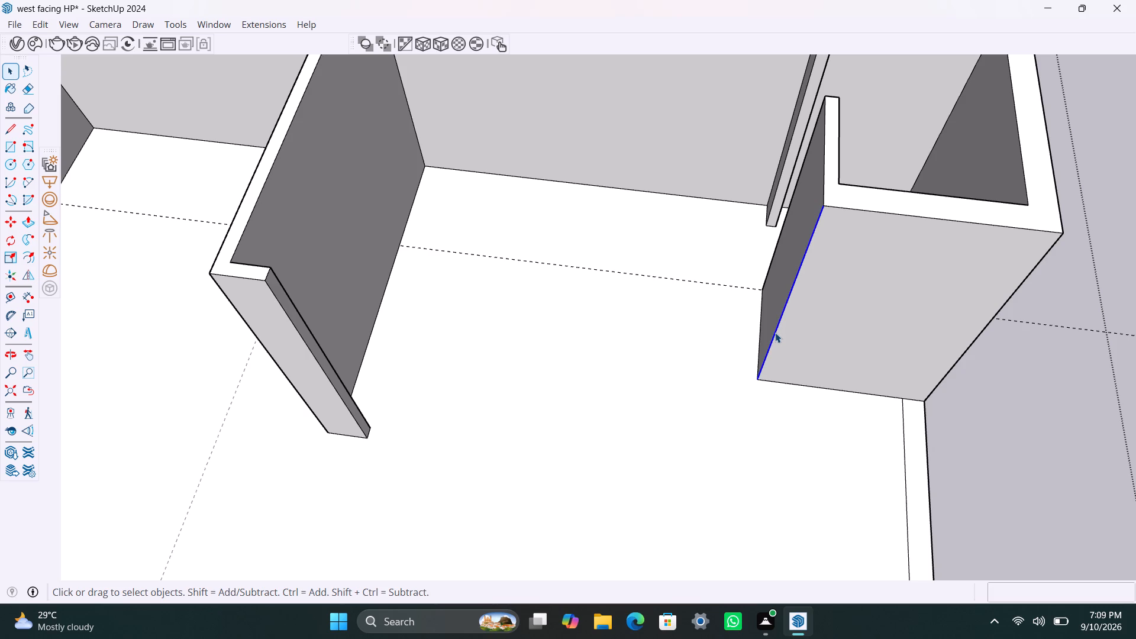
key(m)
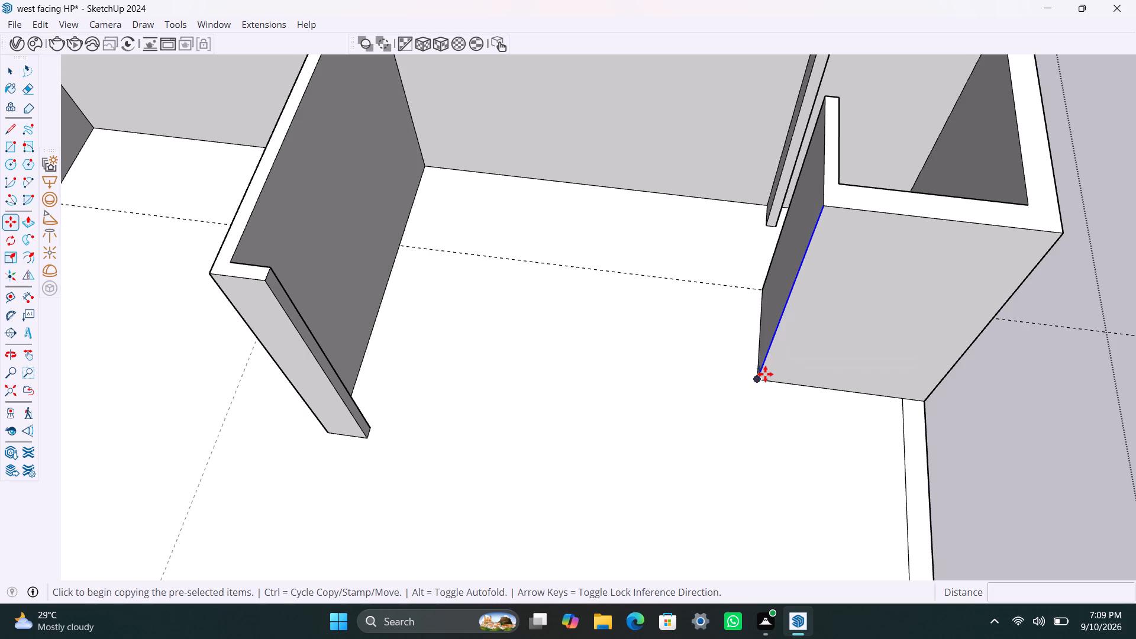
click(764, 376)
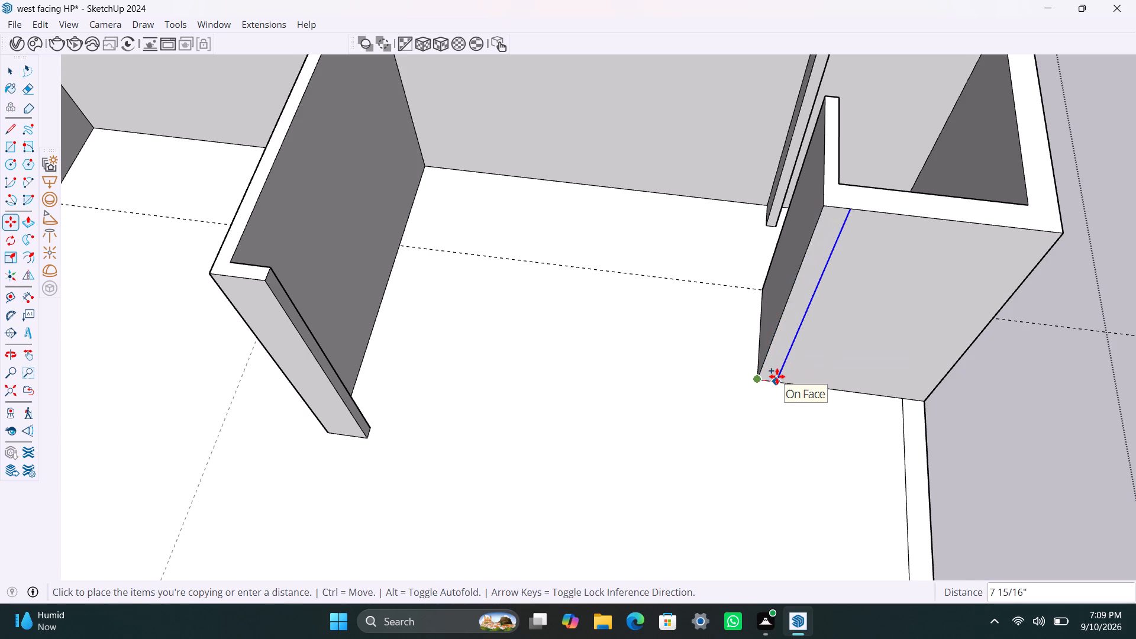
text(9")
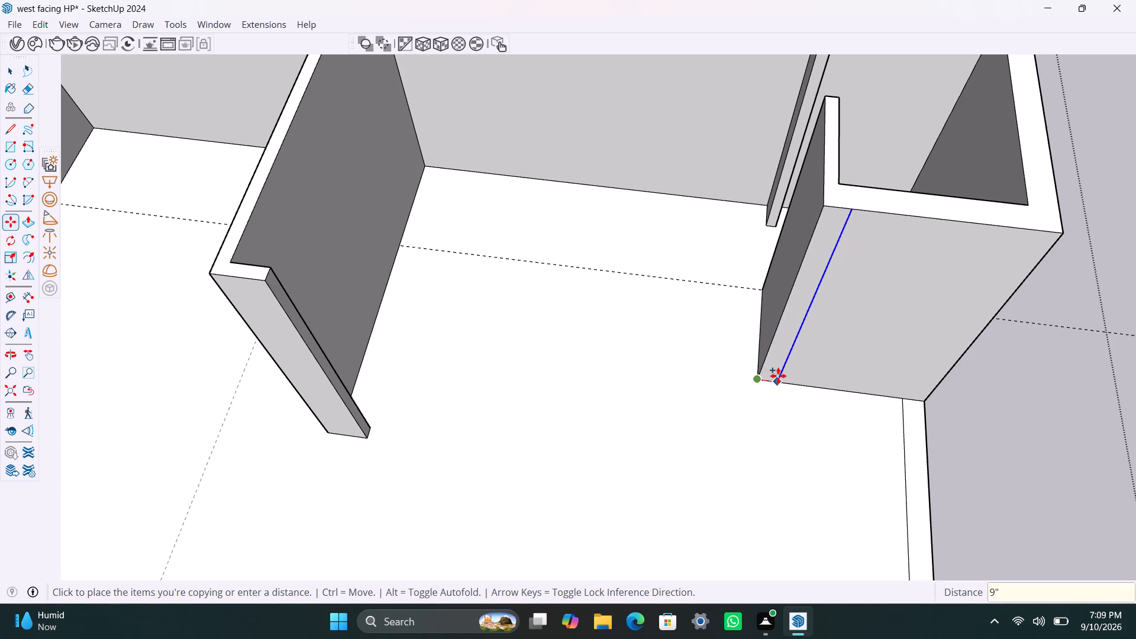
key(Return)
key(space)
Push/Pull the 9" strip on the small corner room's face out 4' 1 1/2", level with the partition stub's outer face.
click(777, 372)
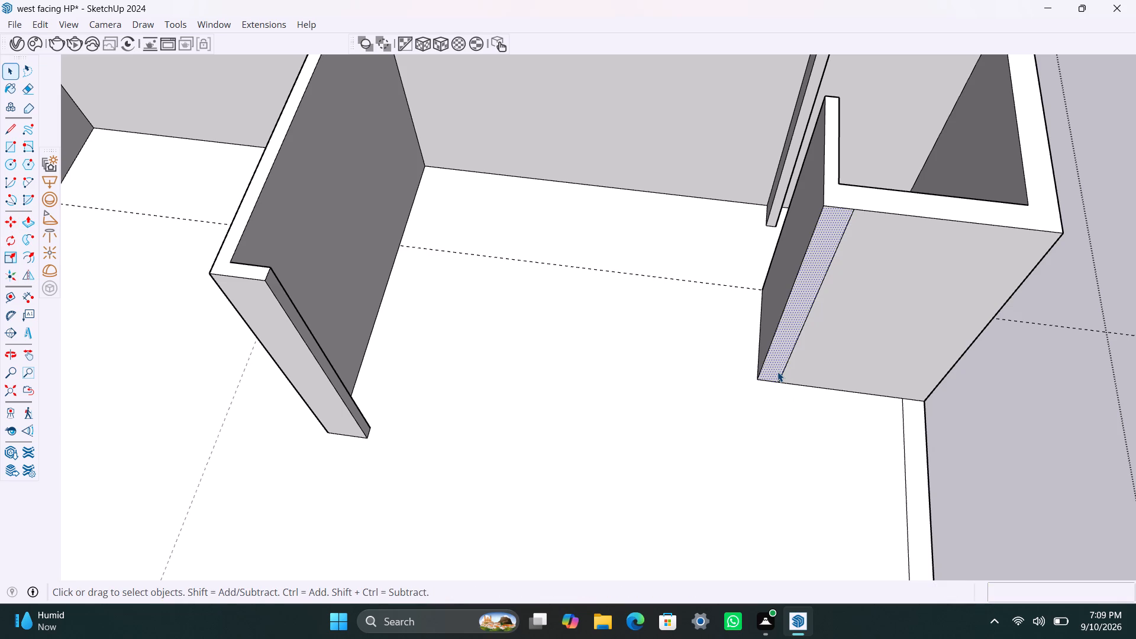
key(p)
drag(778, 370, 389, 423)
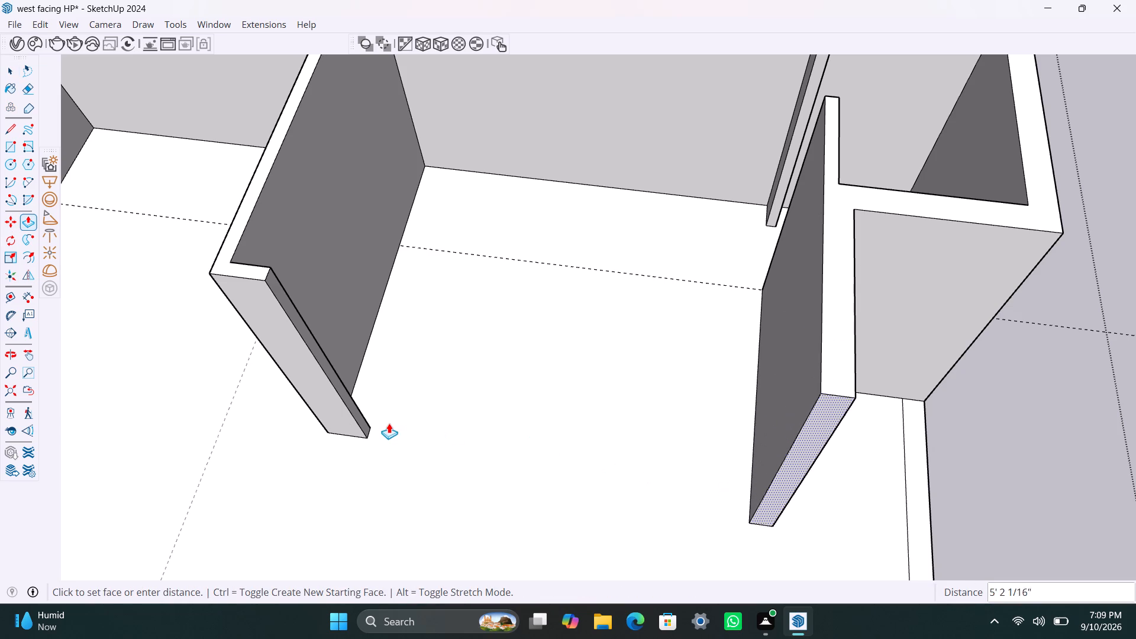
drag(389, 423, 347, 415)
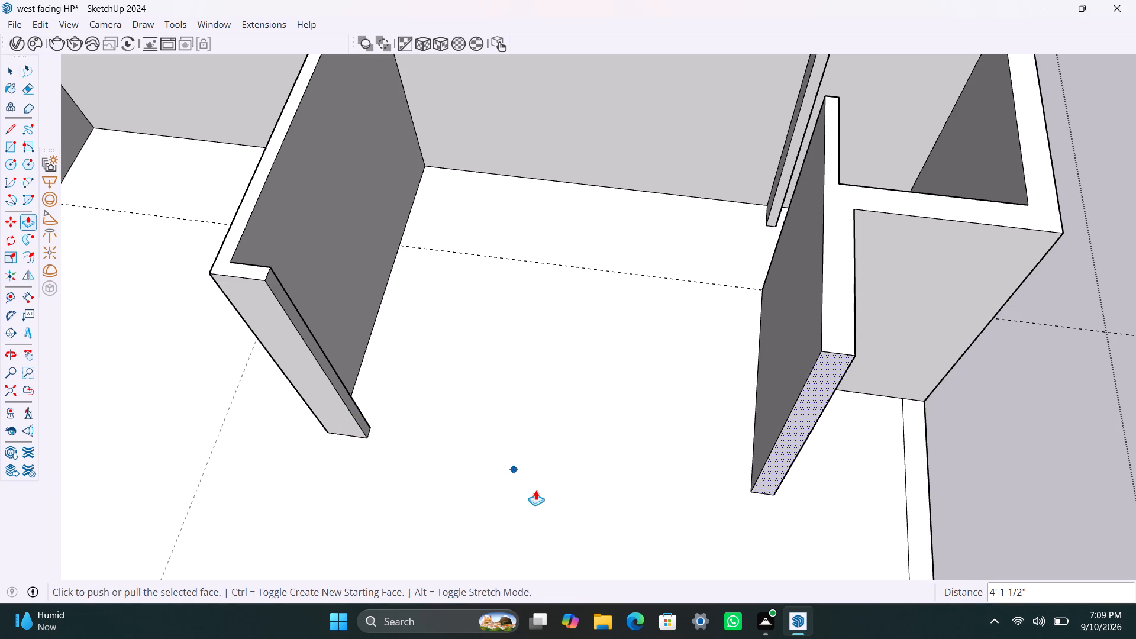
scroll(534, 488, down, 4)
middle_drag(528, 489, 889, 419)
scroll(793, 314, up, 1)
key(space)
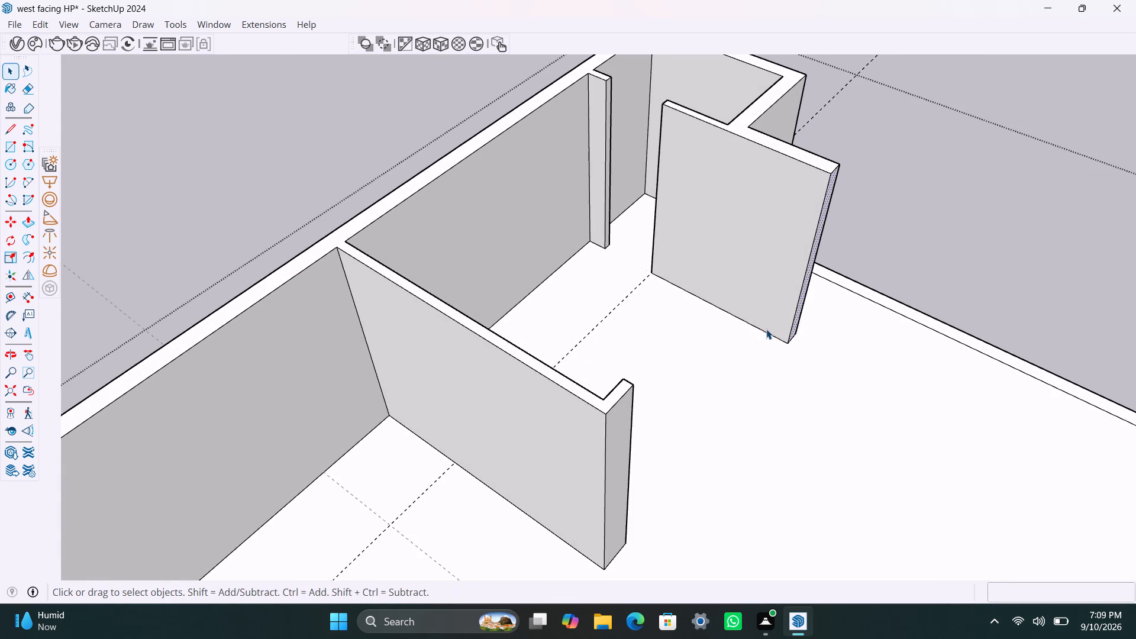
Copy the vertical end edge of the extended 9" wall 4.5" inward along its face toward the middle room.
scroll(771, 328, up, 4)
click(794, 342)
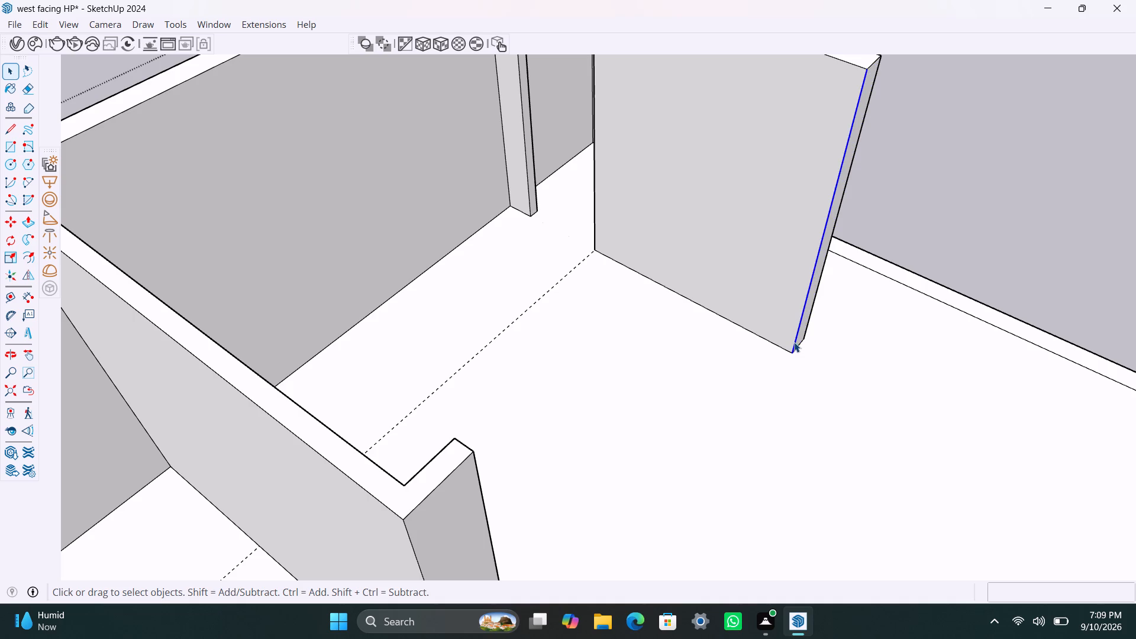
key(m)
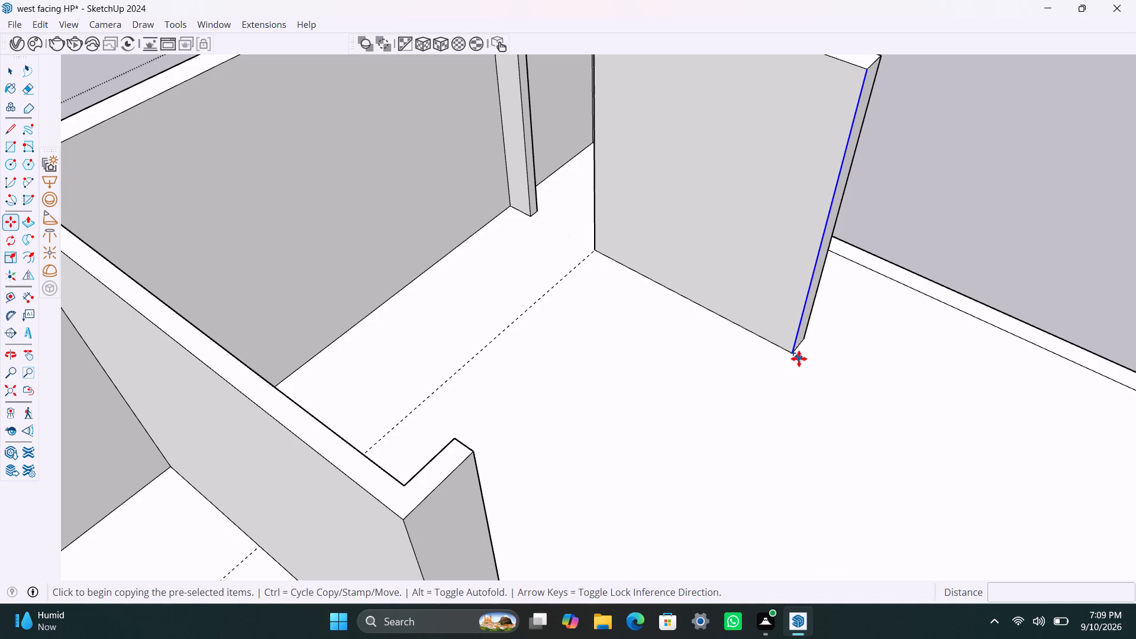
click(793, 348)
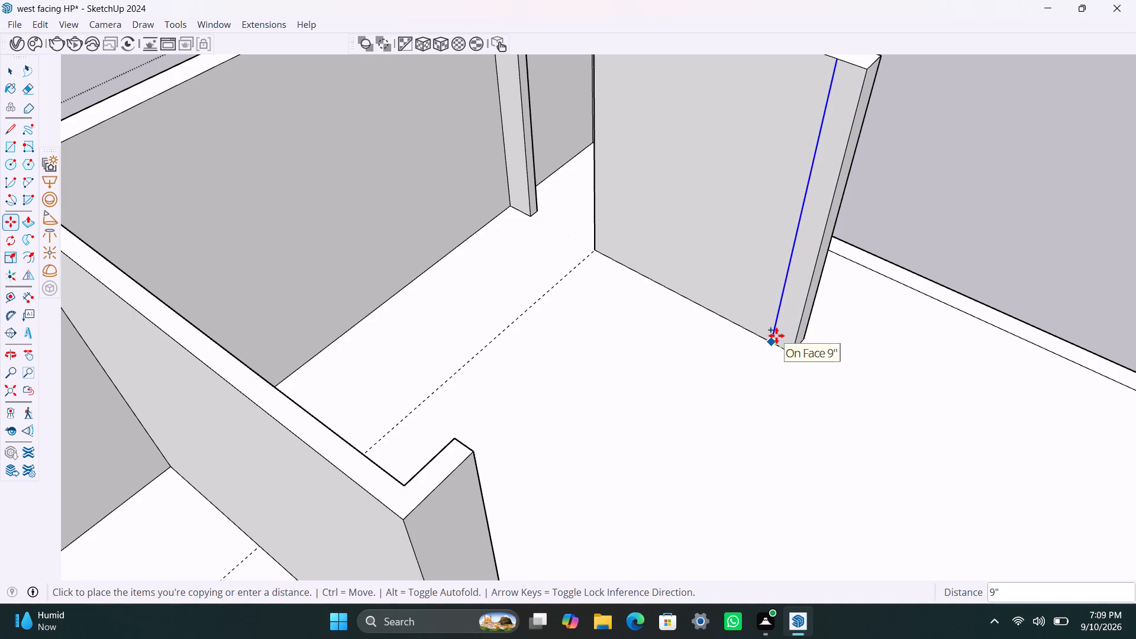
text(4.5")
key(Return)
key(space)
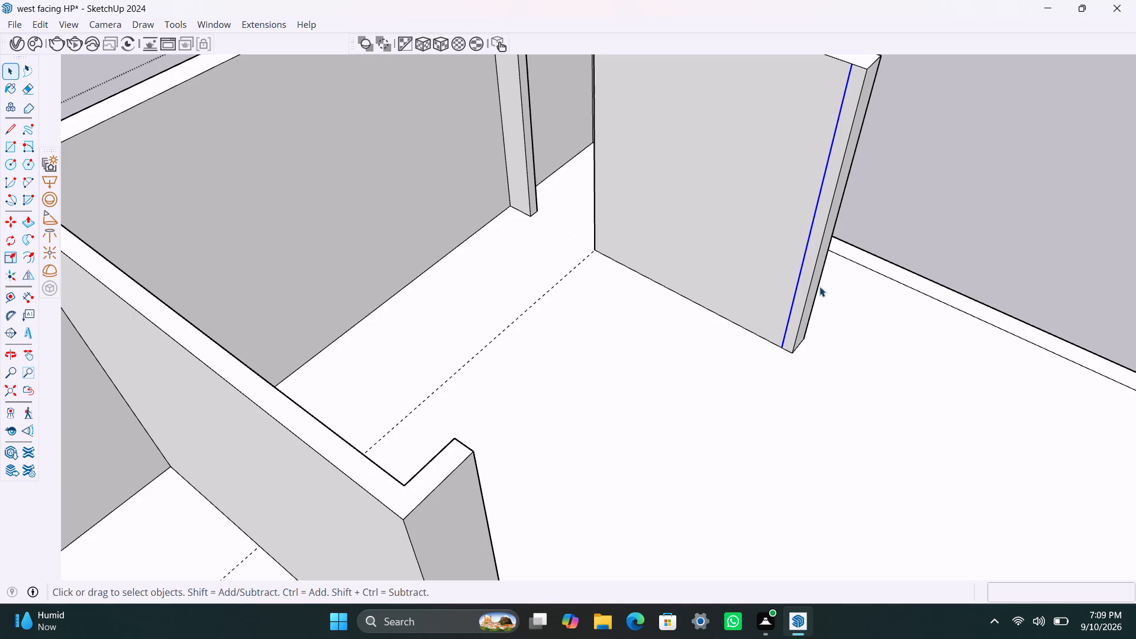
Place a floor guide 3' from the end of the long partition's stub, toward the extended 9" wall.
scroll(796, 305, up, 1)
scroll(671, 448, down, 10)
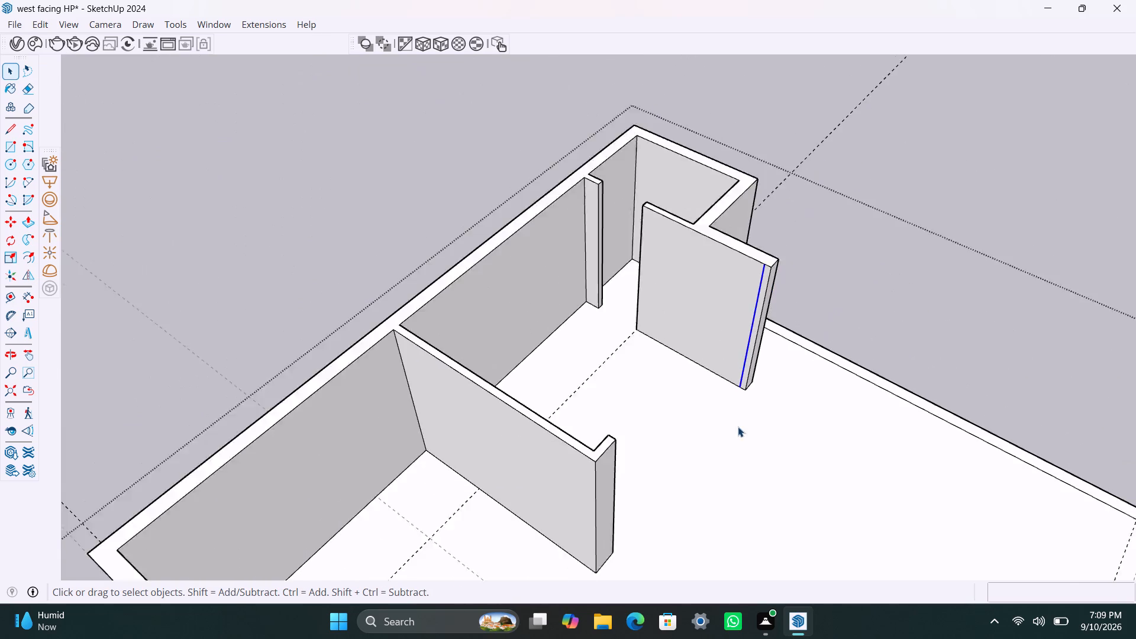
middle_drag(743, 440, 457, 441)
scroll(415, 447, up, 2)
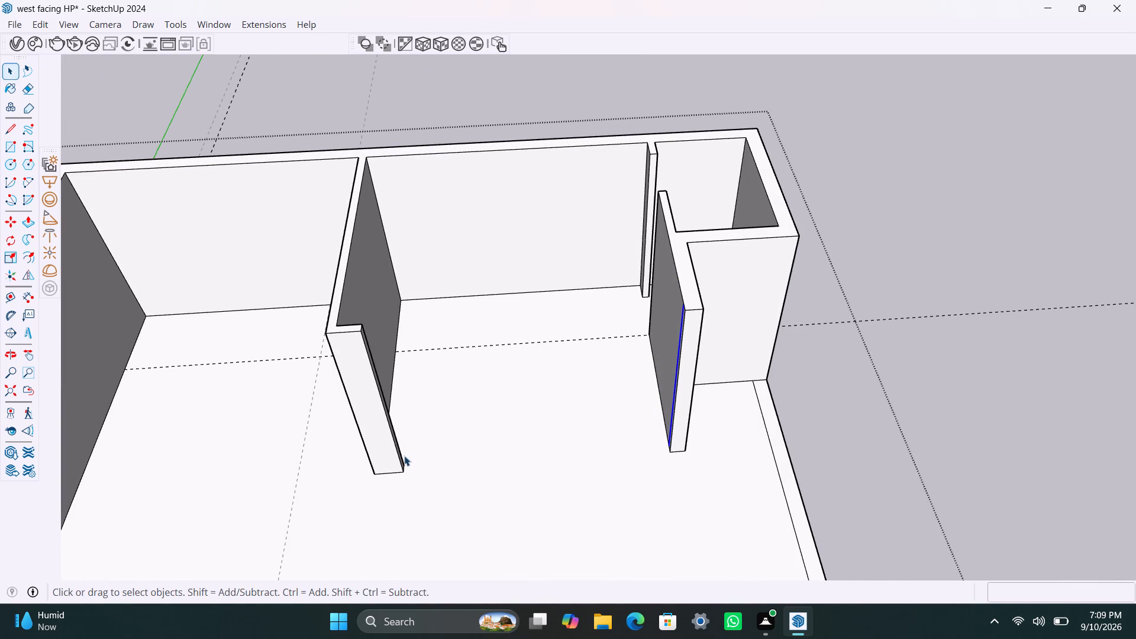
key(t)
scroll(404, 455, up, 9)
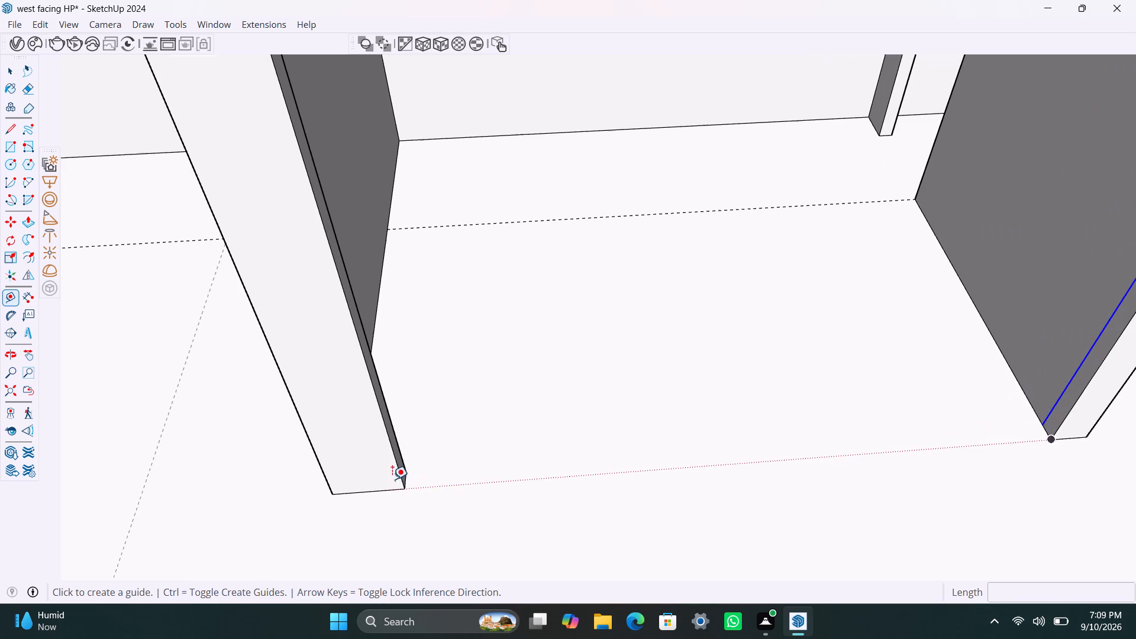
scroll(417, 495, up, 5)
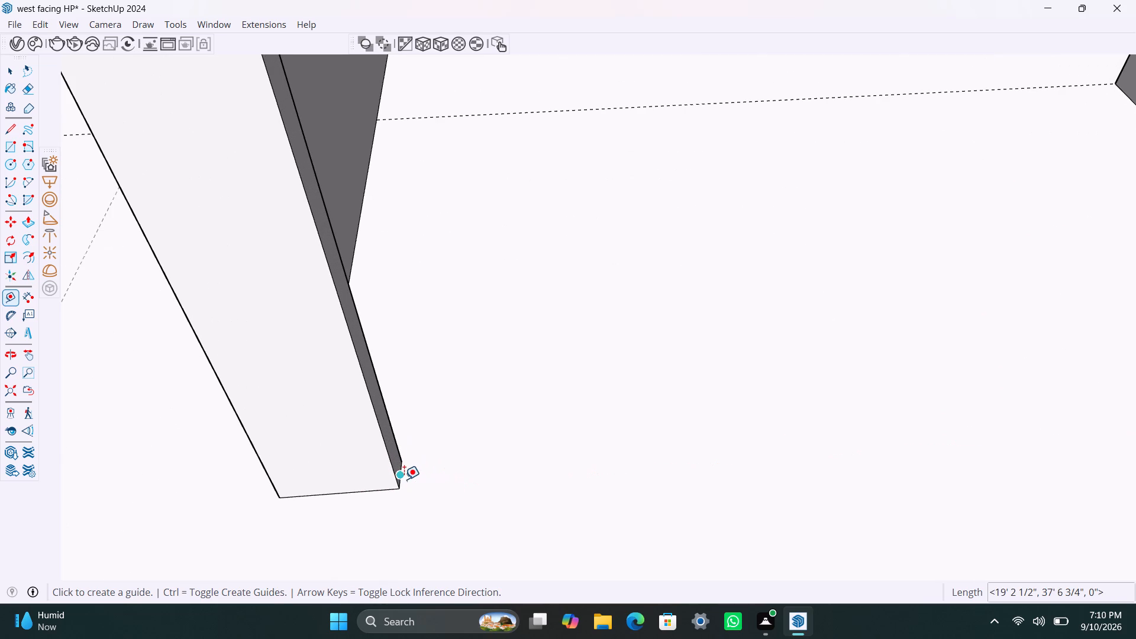
click(404, 479)
text(3')
key(Return)
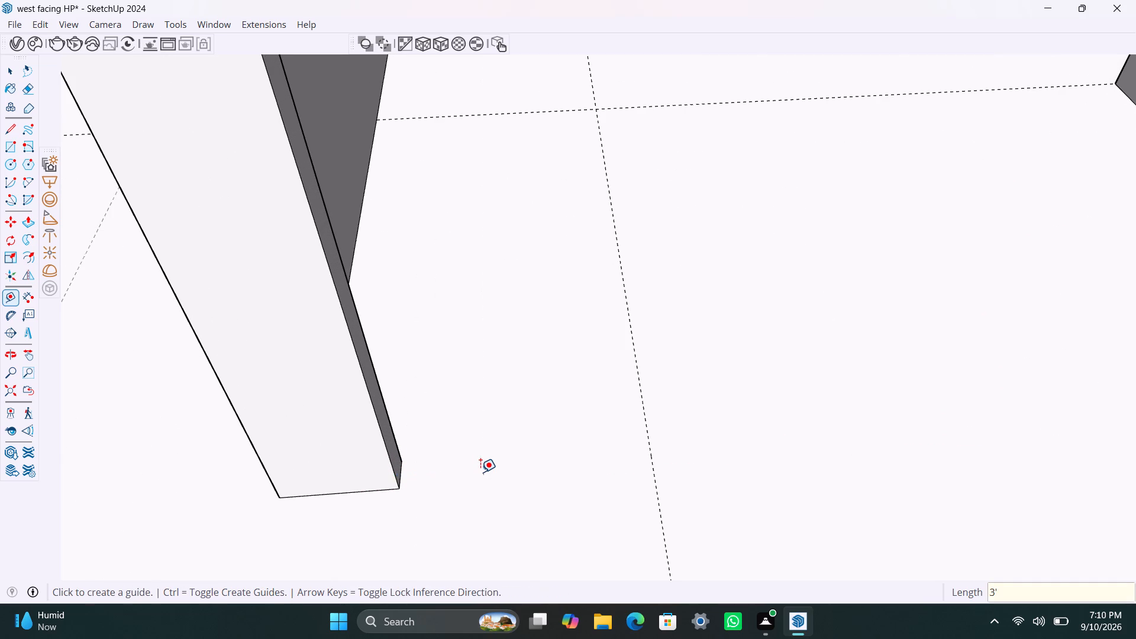
scroll(503, 448, down, 17)
middle_drag(849, 469, 948, 480)
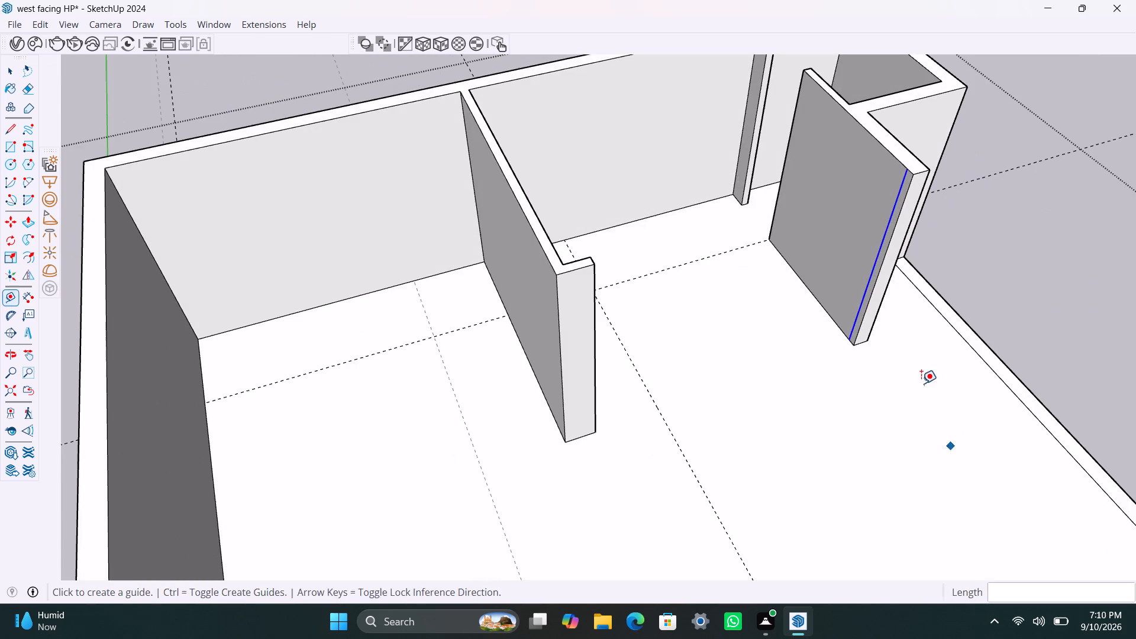
key(space)
Push/Pull the 4.5" strip at the 9" wall's end 9' 11" across to the 3' guide, forming the room's front partition.
scroll(860, 328, up, 6)
click(856, 309)
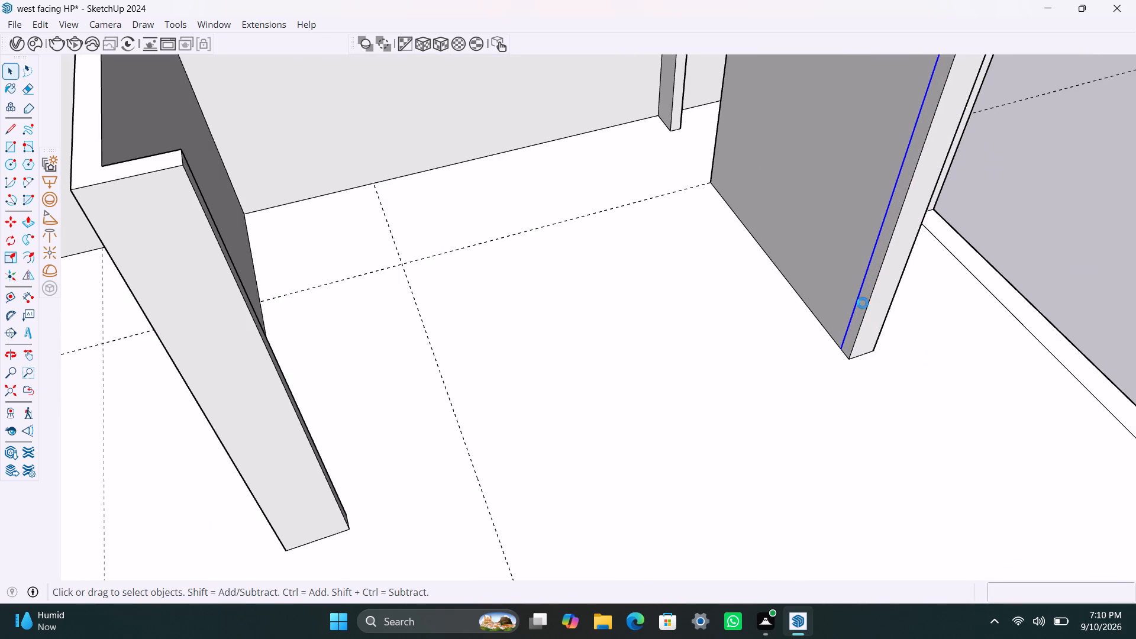
click(868, 298)
key(p)
drag(869, 300, 618, 379)
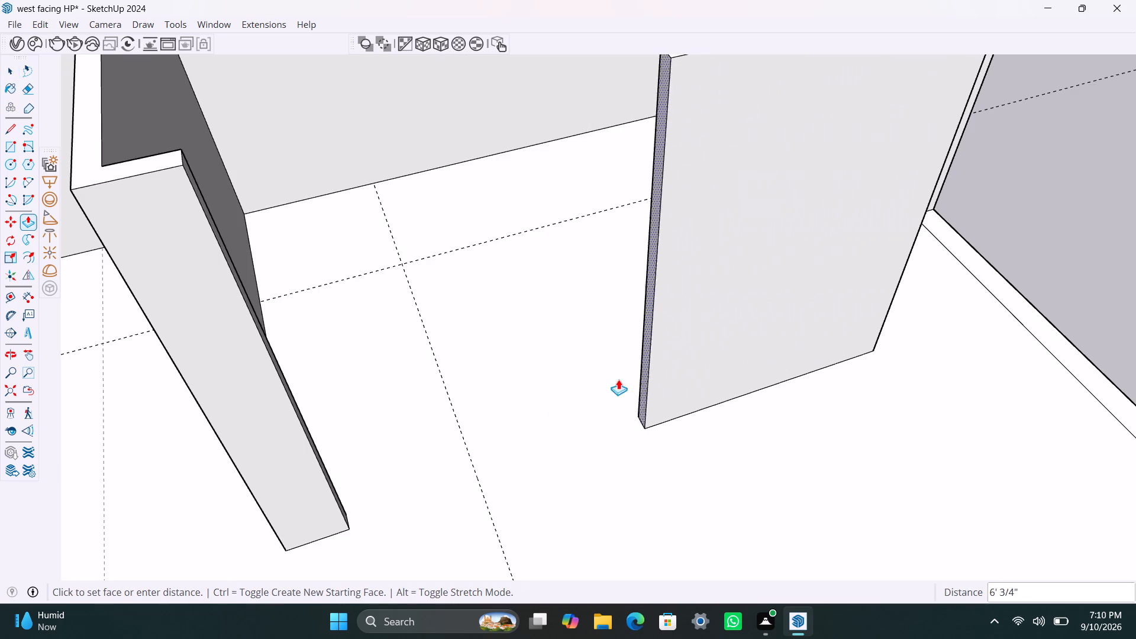
drag(618, 379, 502, 536)
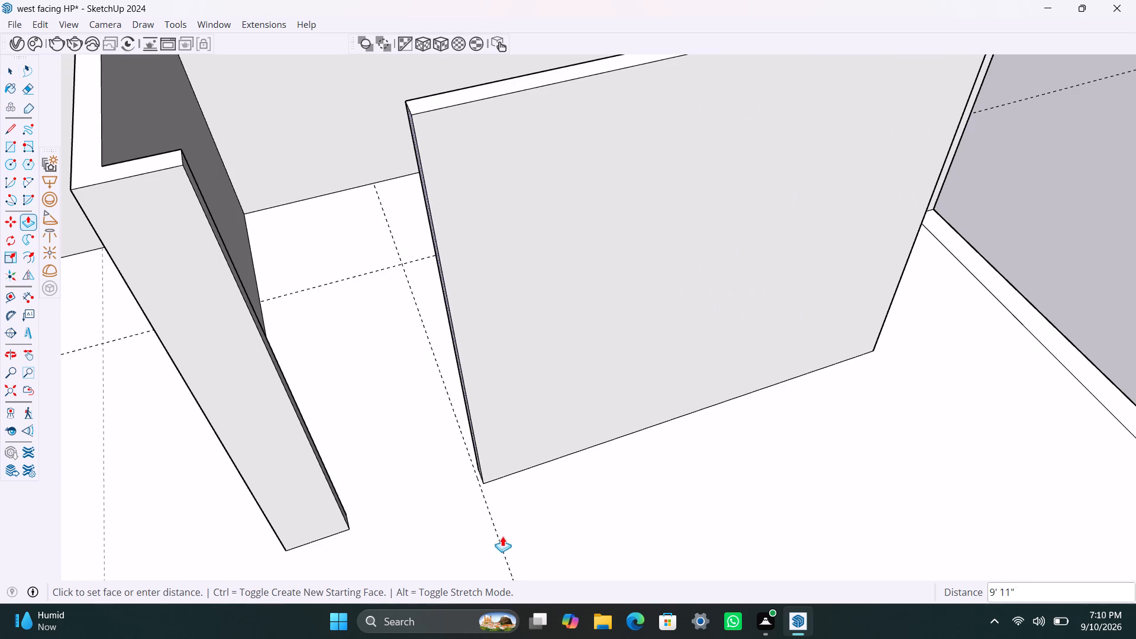
drag(502, 536, 503, 543)
key(space)
Copy the top edge of the front partition's free end 3' down its end face beside the door opening.
scroll(505, 451, down, 12)
middle_drag(618, 399, 508, 438)
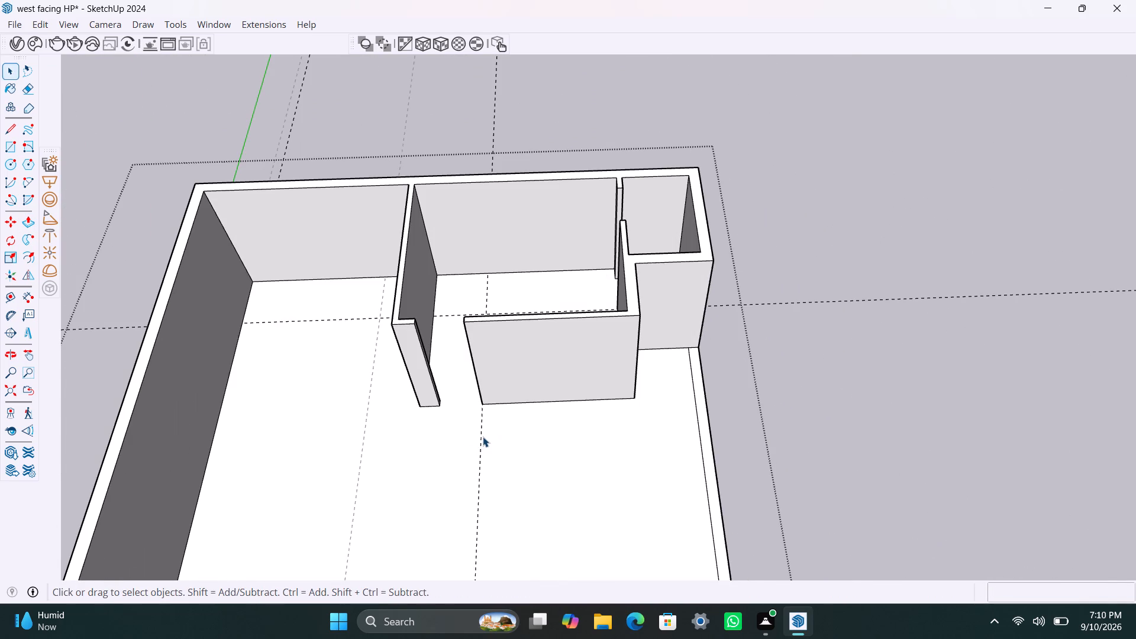
scroll(484, 436, down, 4)
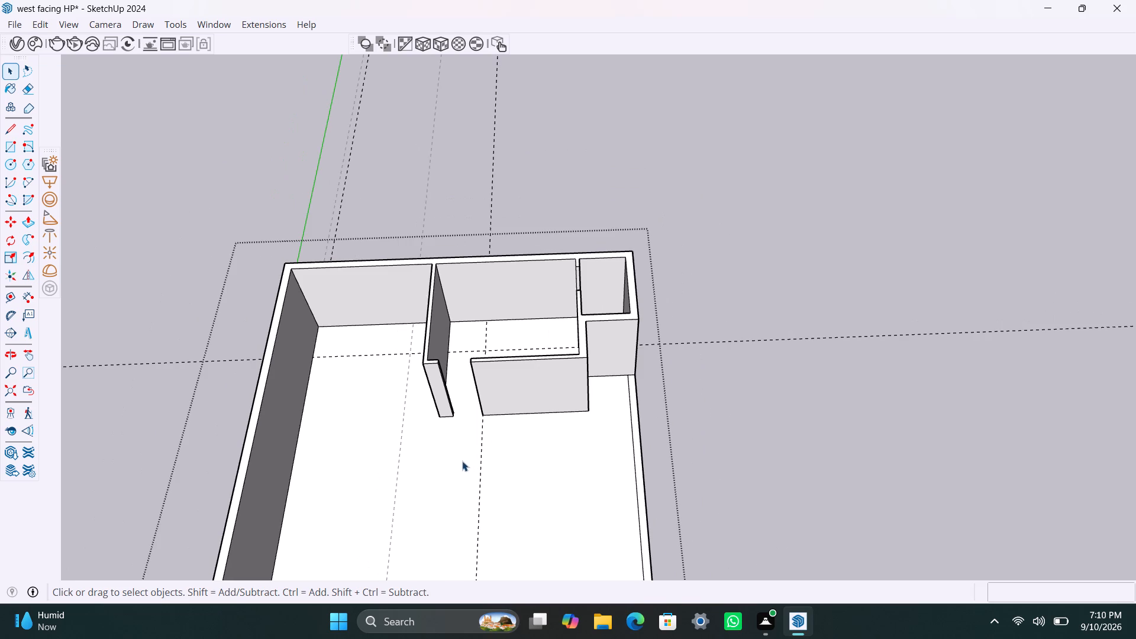
scroll(635, 461, down, 2)
shift+middle_drag(595, 478, 762, 354)
scroll(757, 394, up, 3)
middle_drag(715, 427, 587, 428)
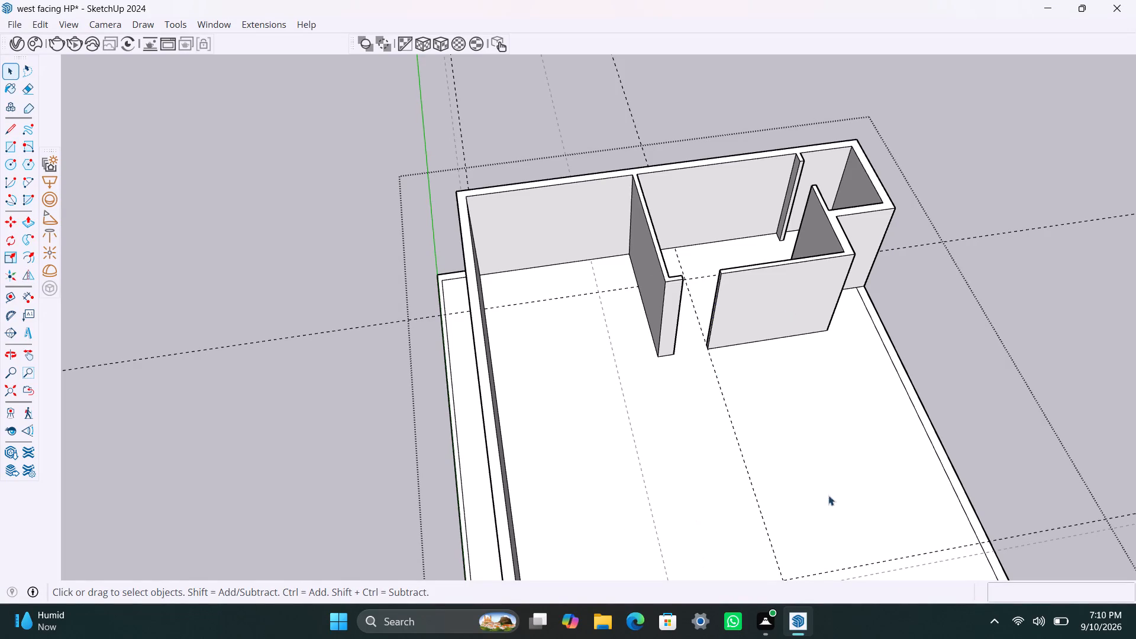
scroll(692, 289, up, 6)
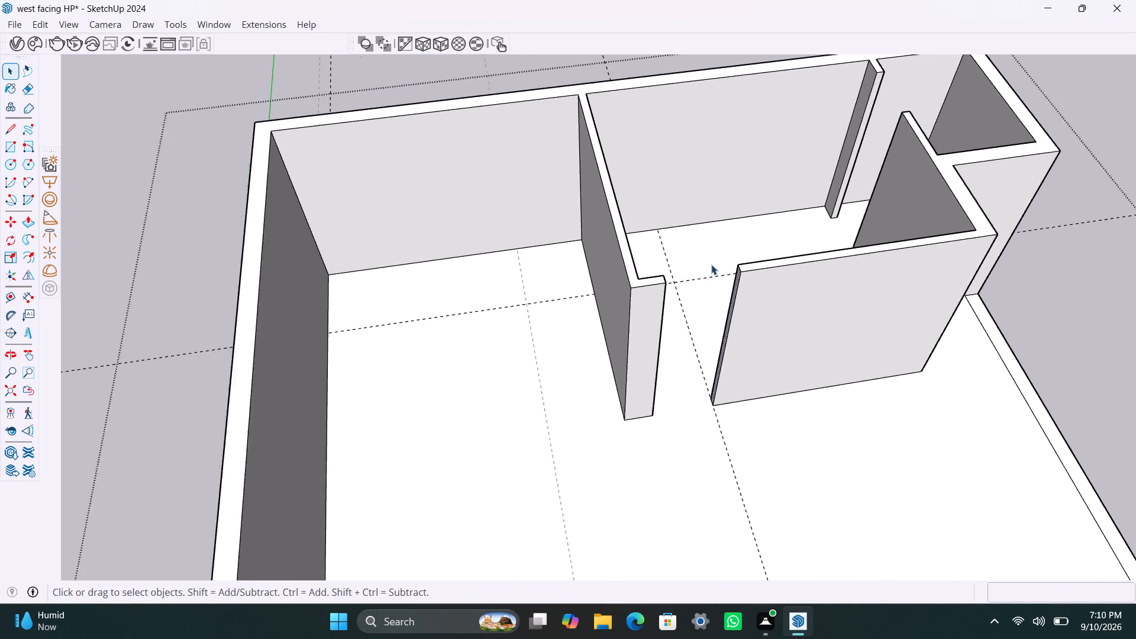
scroll(711, 264, up, 4)
middle_drag(709, 291, 803, 338)
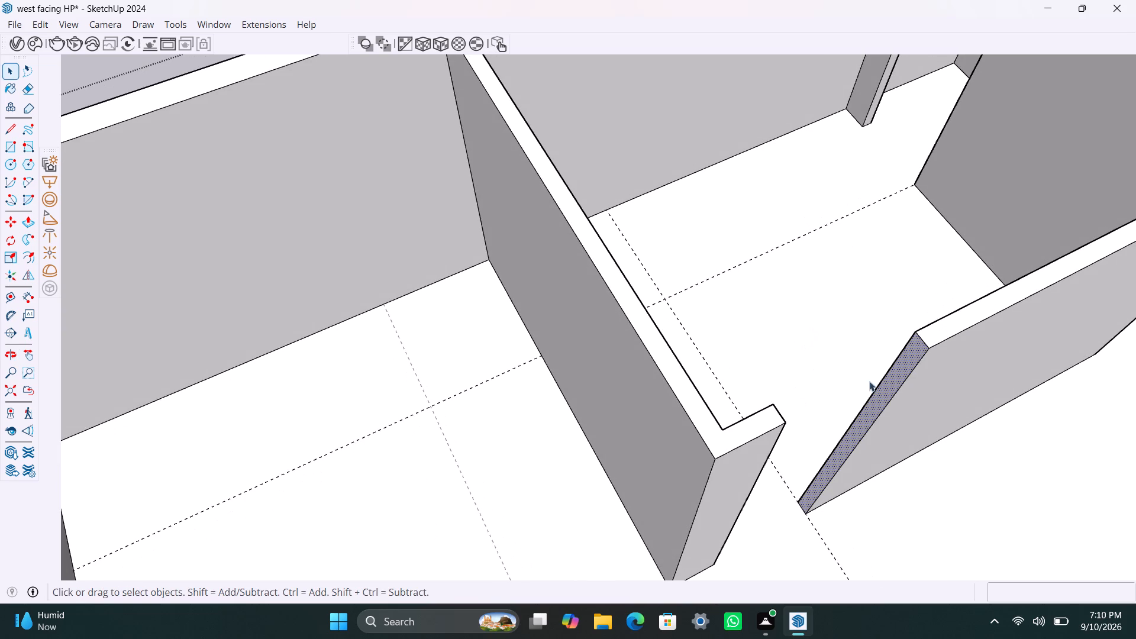
scroll(920, 351, up, 2)
click(927, 342)
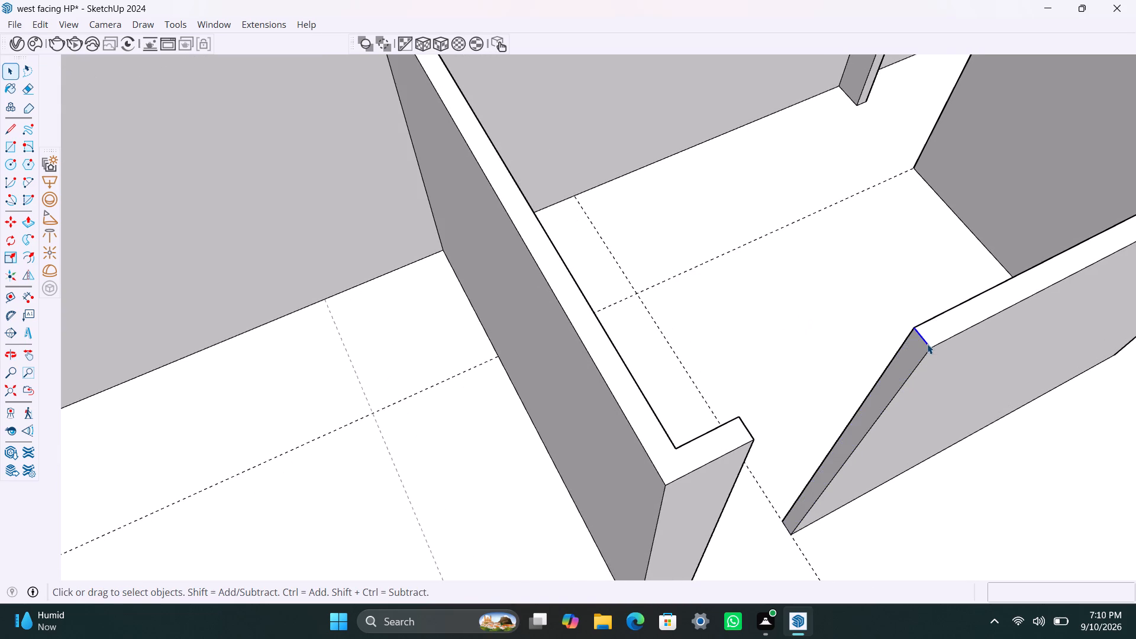
key(m)
click(927, 347)
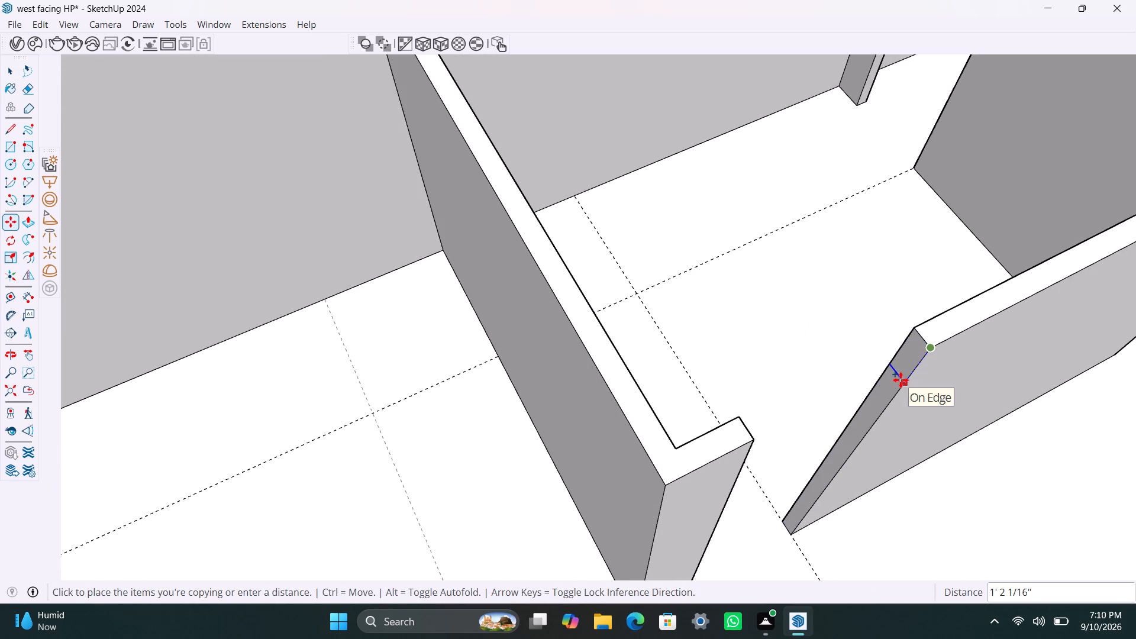
text(3')
key(Return)
key(space)
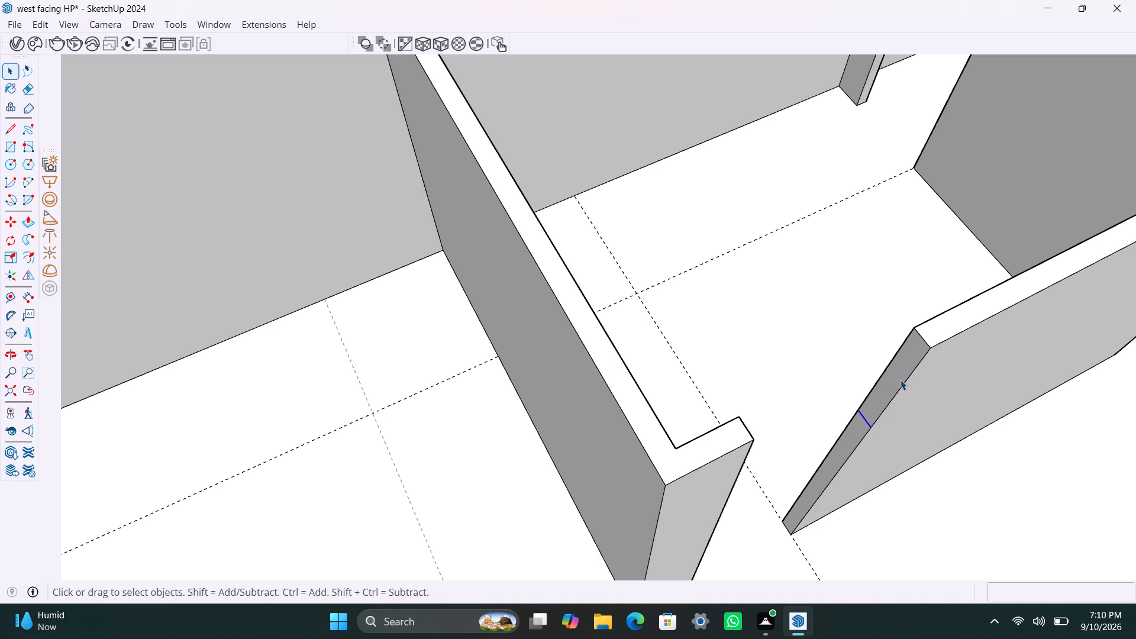
Push/Pull the upper 3' face of the front partition's free end 3' across to the 9" wall, closing over the door opening.
click(904, 377)
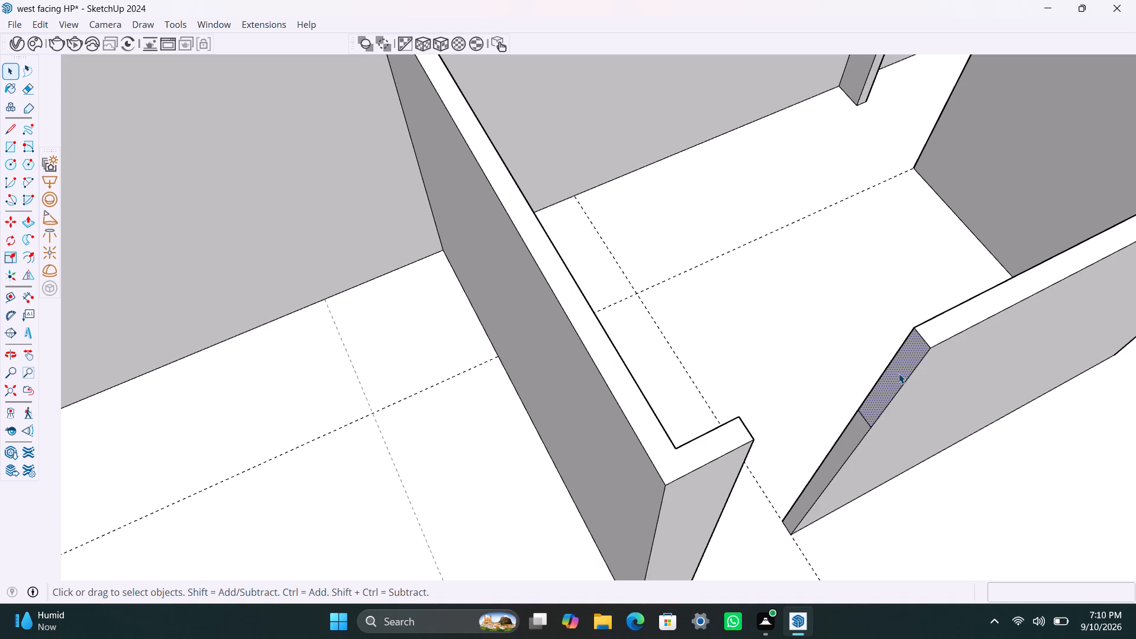
key(p)
drag(899, 373, 740, 477)
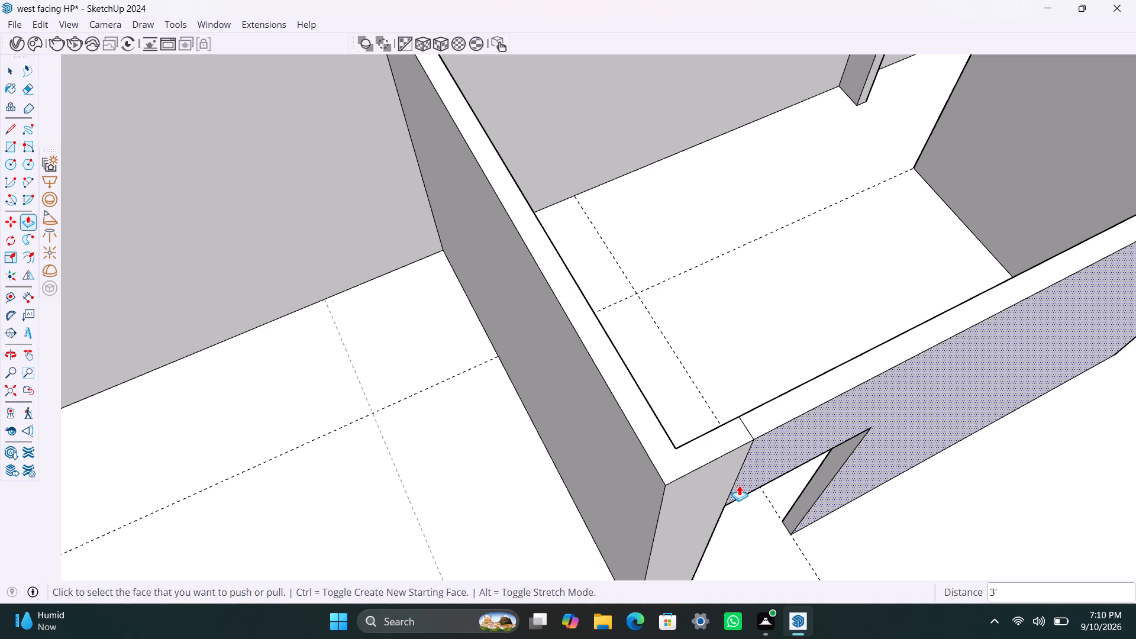
key(space)
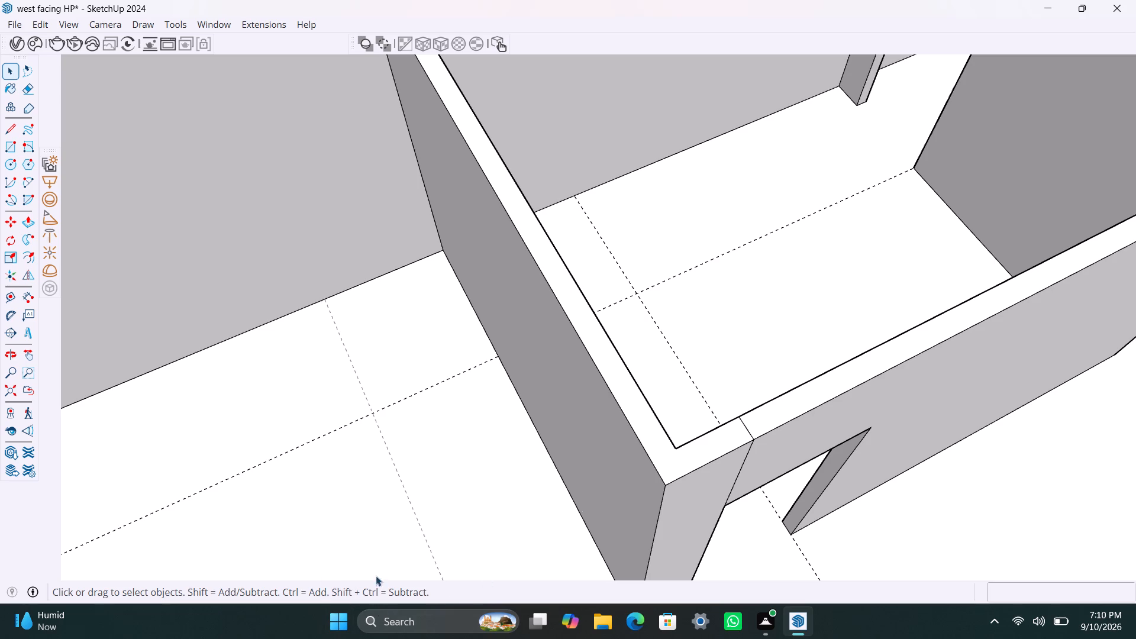
Copy the top edge of the free end of the partition between the middle and small rooms 3' down its end face.
scroll(681, 335, down, 9)
middle_drag(538, 344, 867, 395)
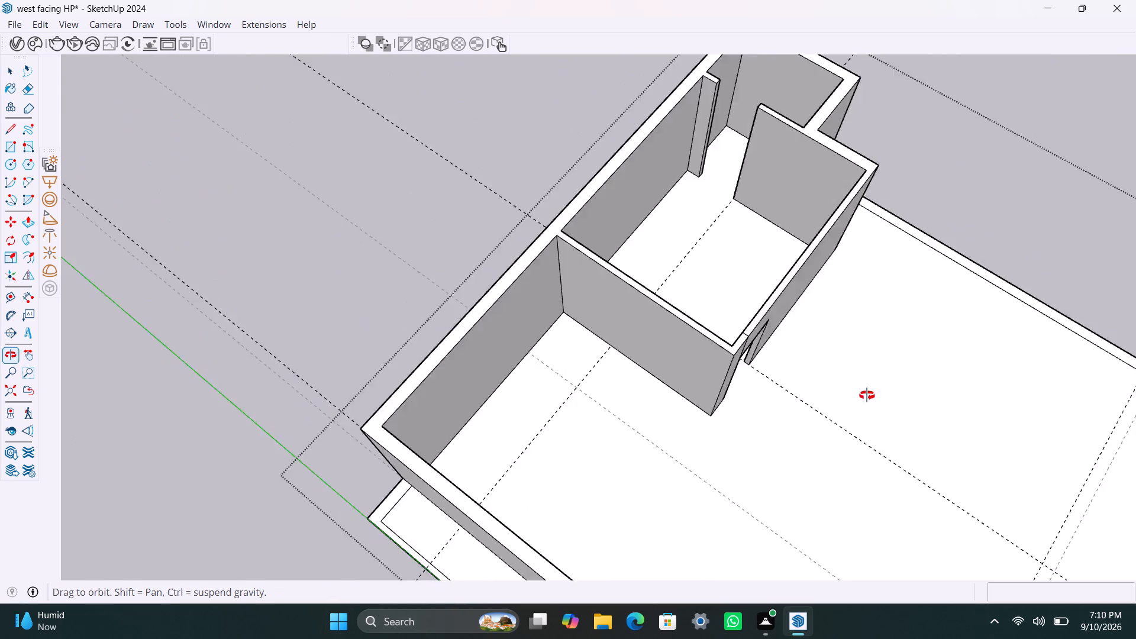
middle_drag(867, 395, 948, 410)
scroll(840, 370, down, 3)
middle_drag(707, 259, 718, 383)
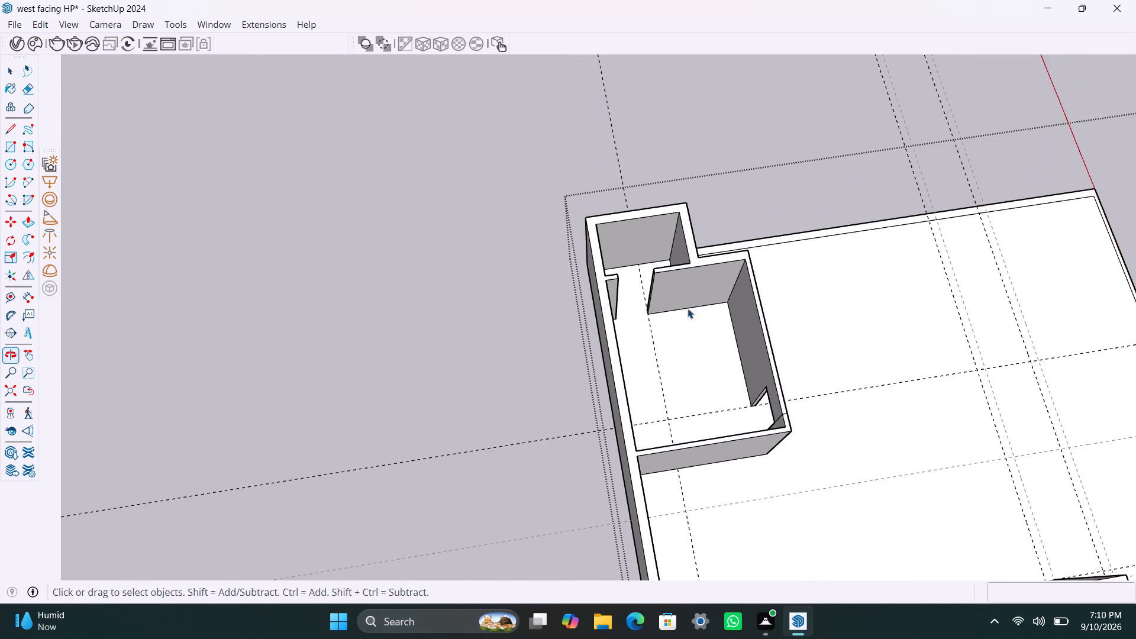
scroll(648, 296, up, 8)
middle_drag(690, 275, 792, 274)
scroll(673, 240, up, 5)
click(642, 240)
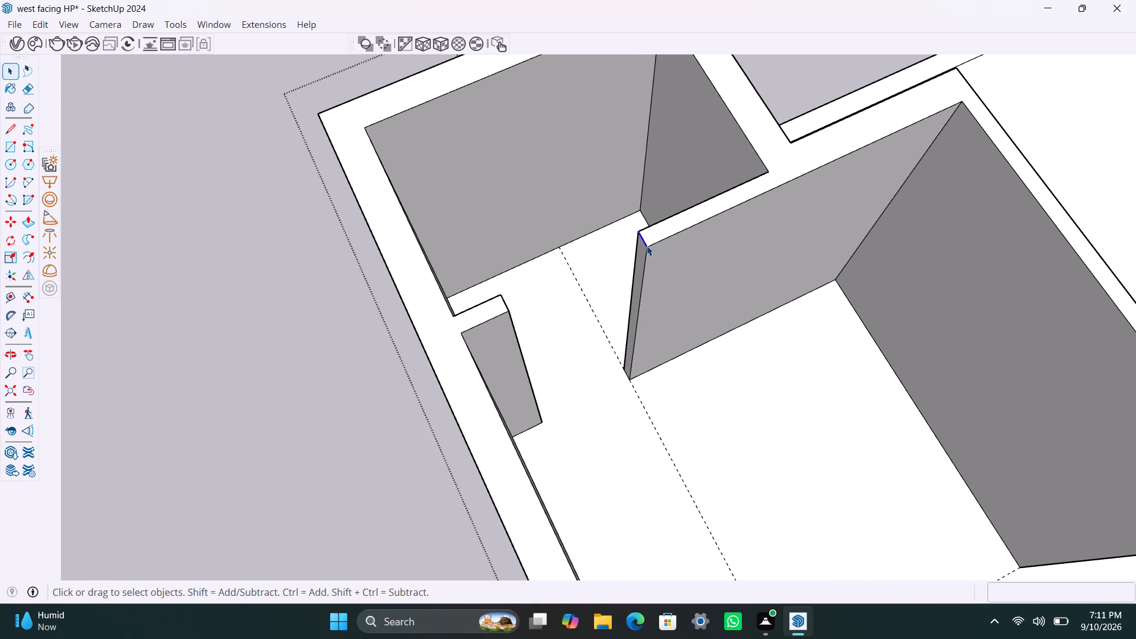
key(m)
click(647, 246)
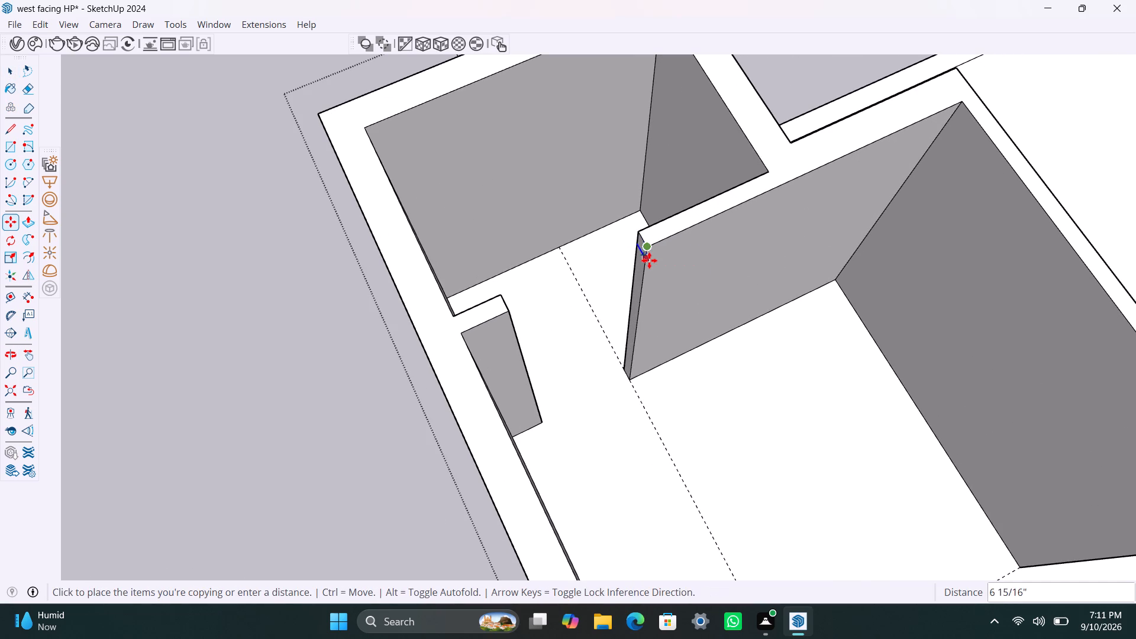
text(3')
key(Return)
key(space)
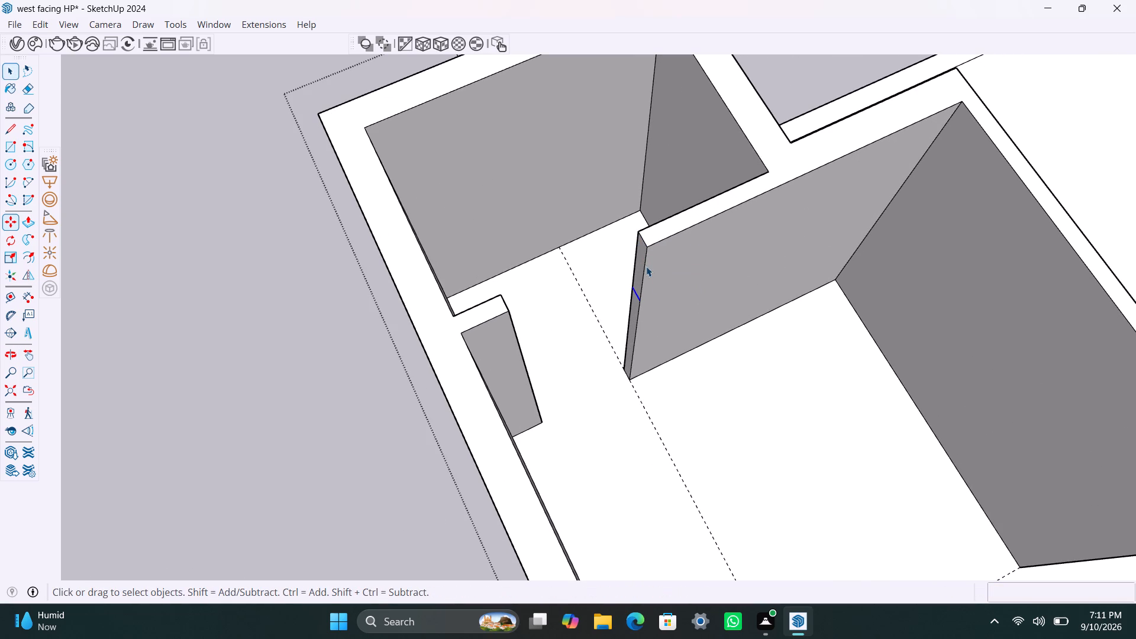
Push/Pull the upper face of that partition end 3' across to the opposite wall stub, forming the lintel above the door opening.
scroll(644, 269, up, 2)
click(640, 259)
key(p)
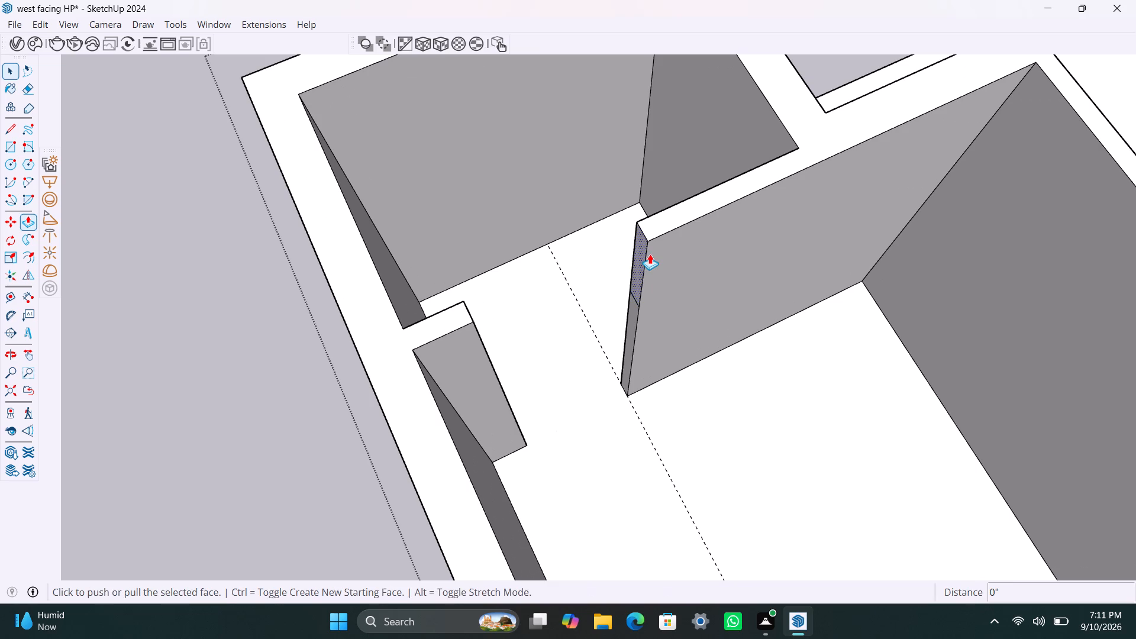
drag(638, 272, 485, 388)
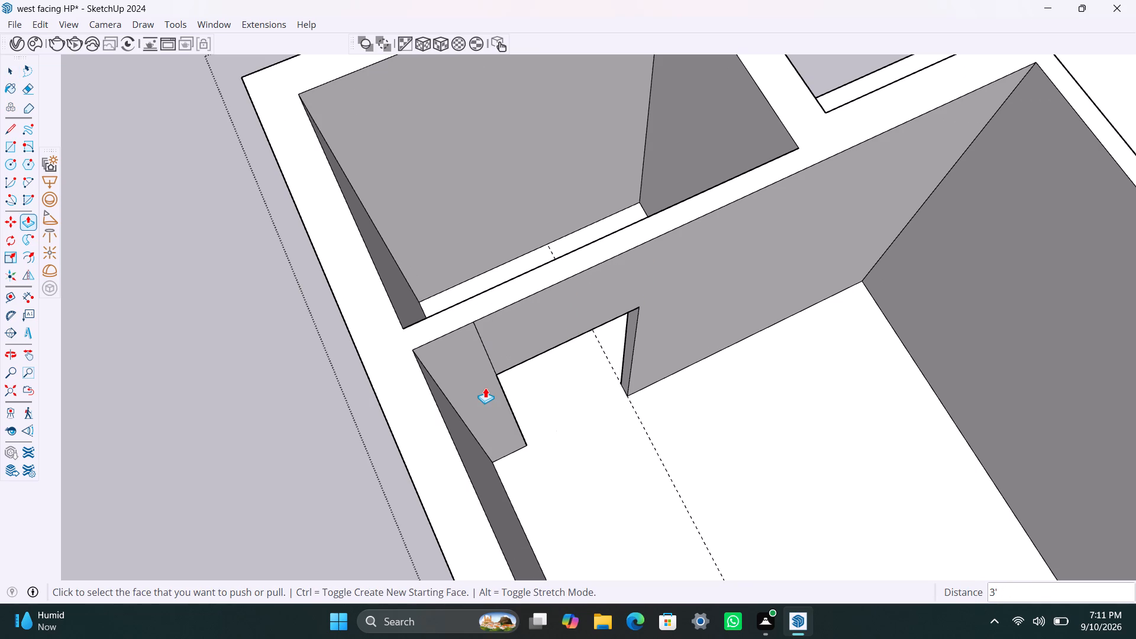
Copy the large room's vertical inner corner edge 11' 6" along the inner face of the long outer wall.
scroll(575, 378, down, 9)
middle_drag(673, 403, 376, 328)
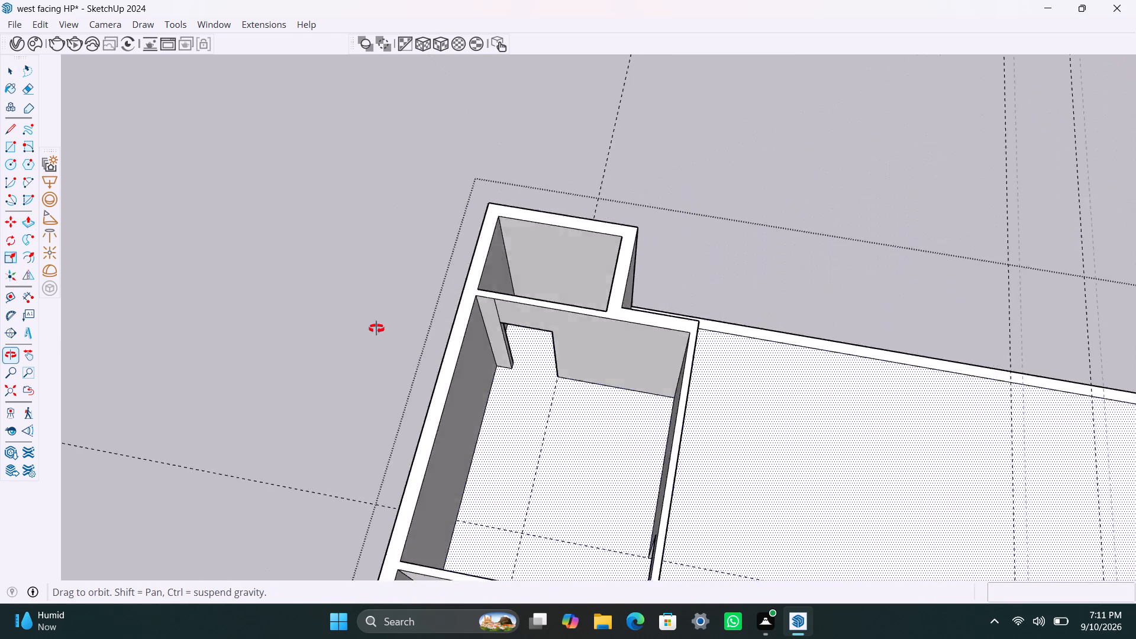
middle_drag(376, 328, 376, 327)
scroll(643, 411, down, 5)
middle_drag(731, 446, 480, 414)
scroll(511, 405, down, 3)
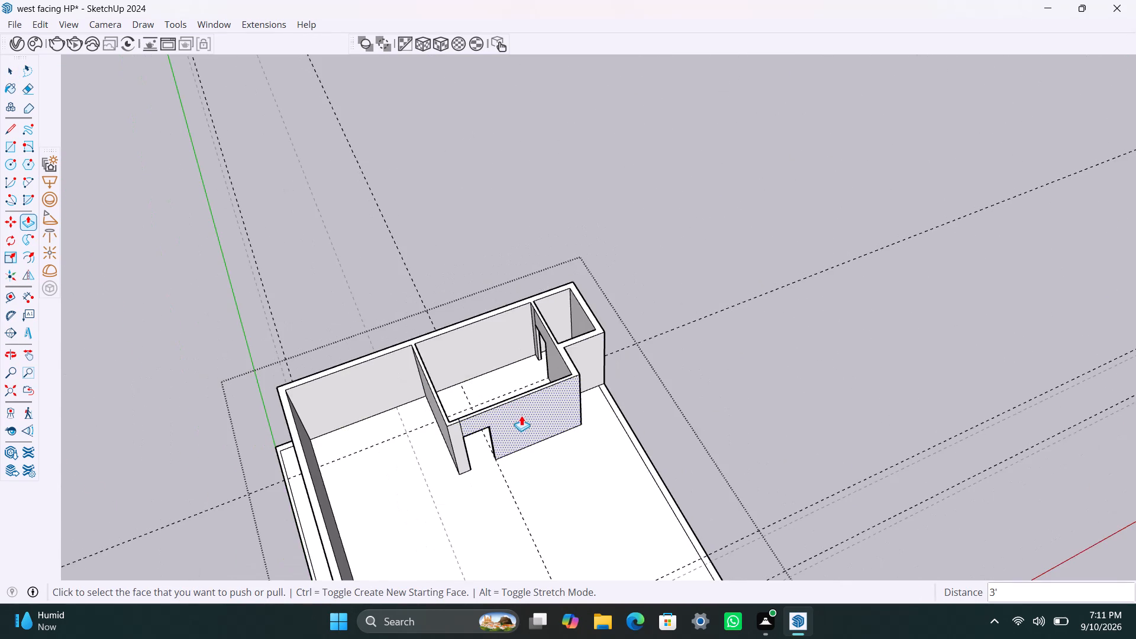
scroll(523, 413, down, 2)
shift+middle_drag(489, 417, 622, 375)
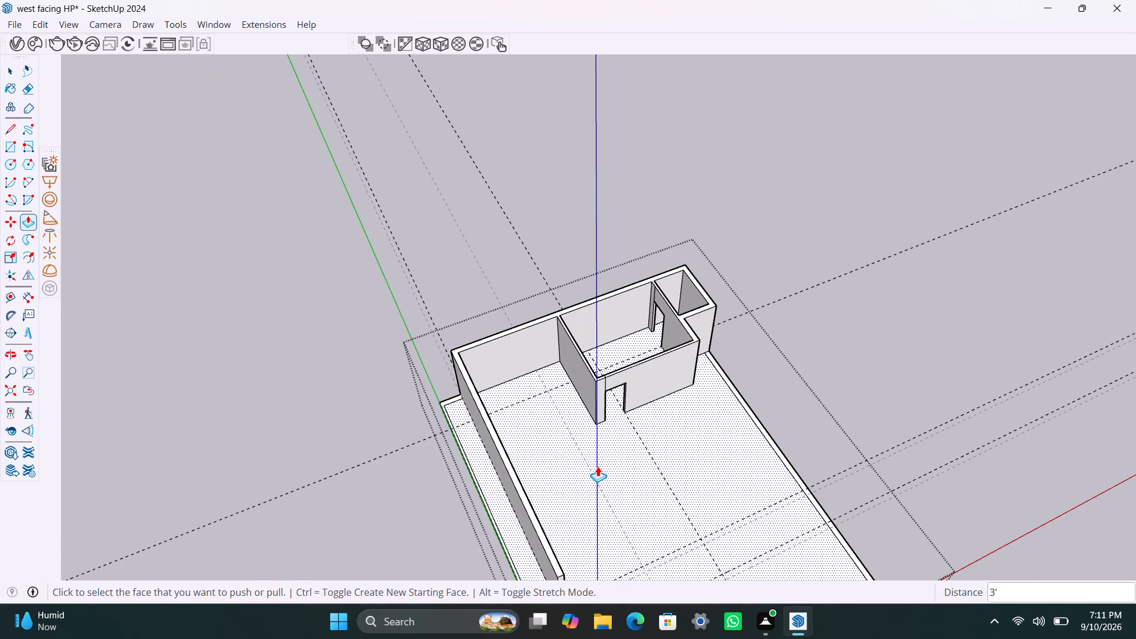
scroll(338, 492, down, 2)
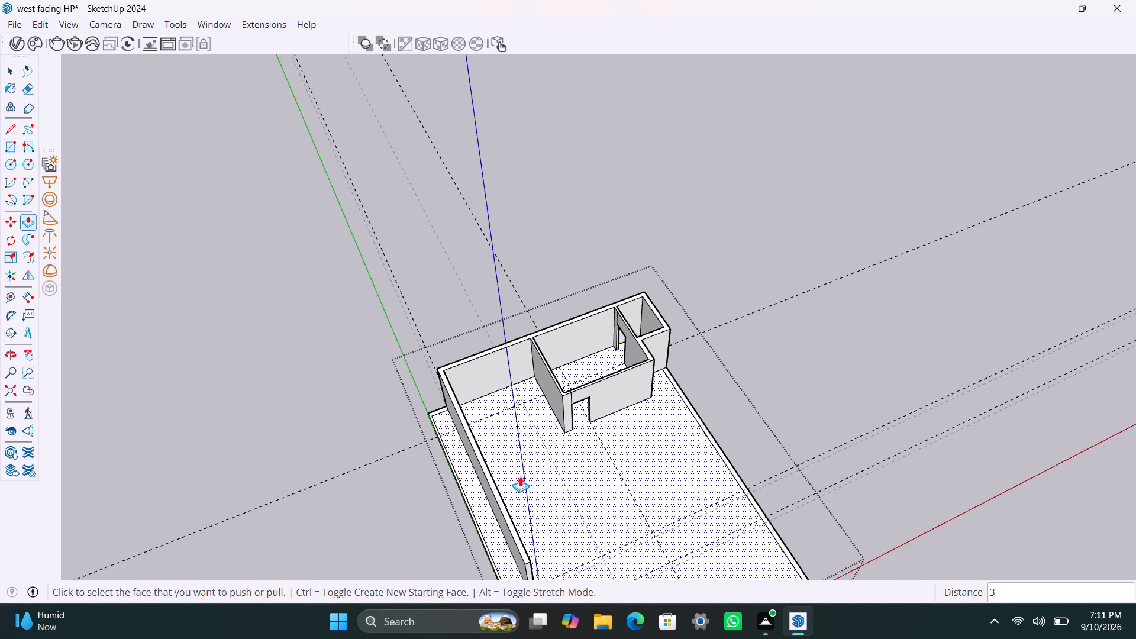
scroll(537, 448, down, 1)
middle_drag(537, 448, 317, 429)
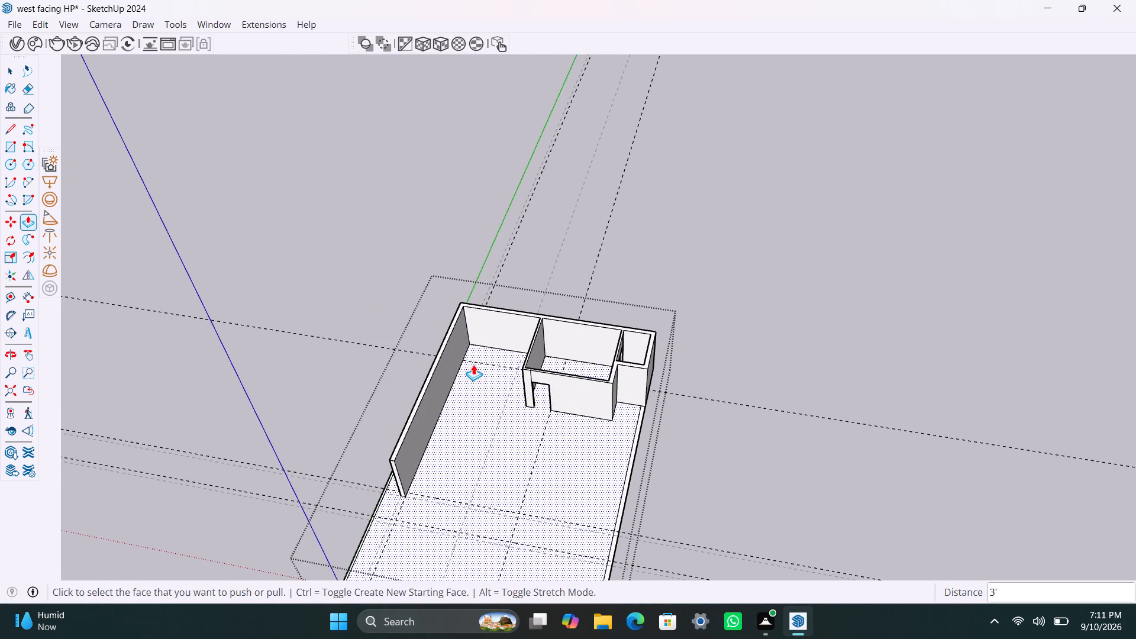
key(space)
scroll(479, 331, up, 4)
click(463, 329)
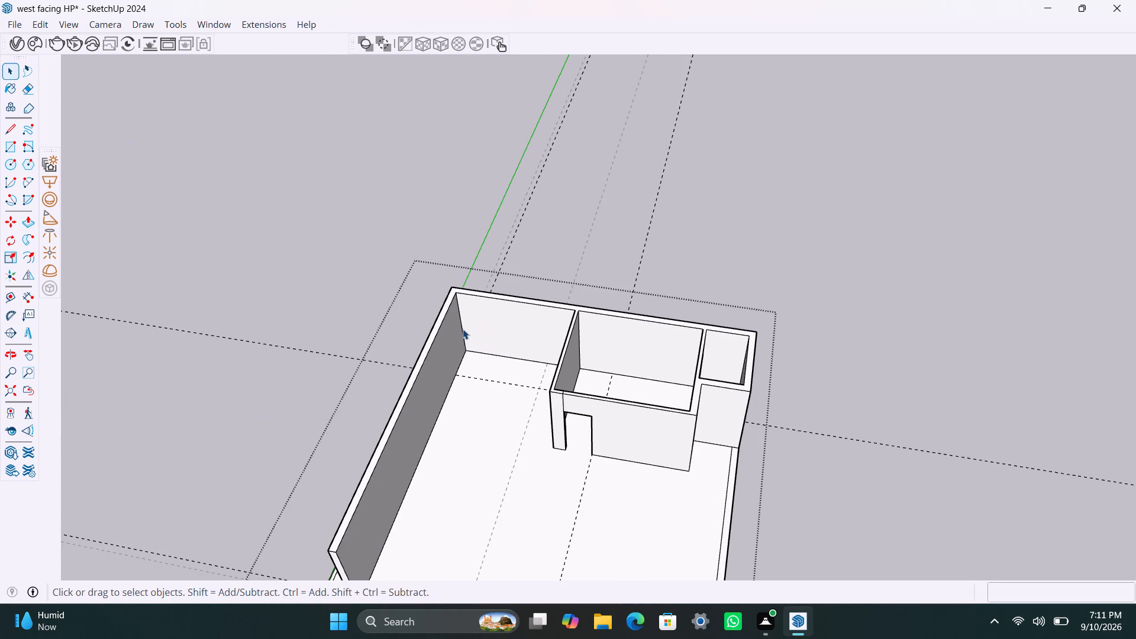
key(m)
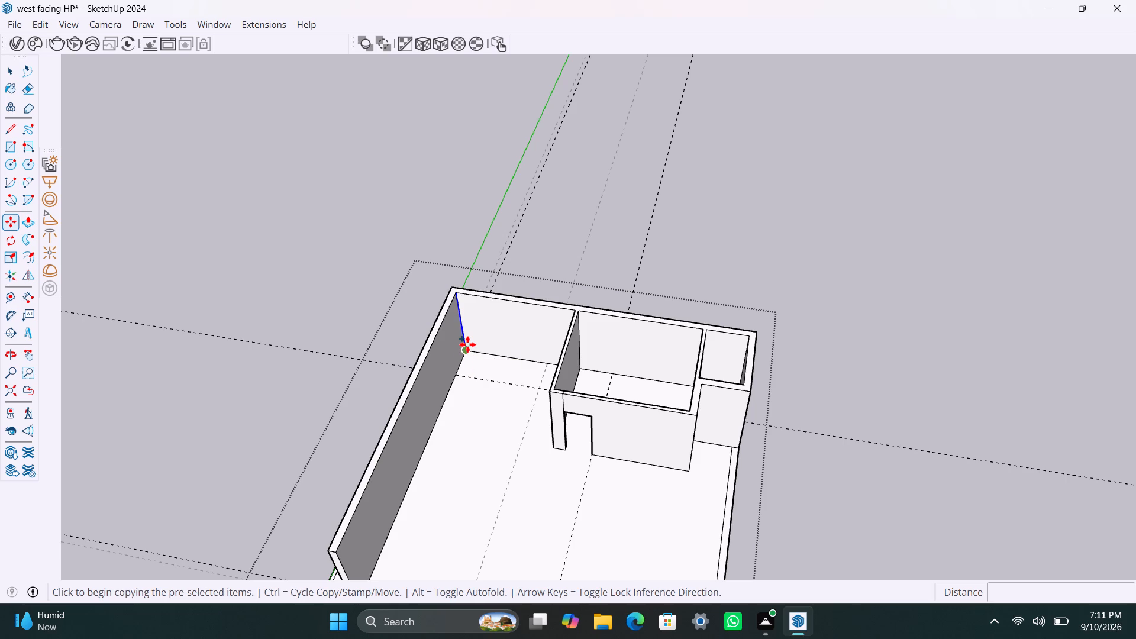
click(467, 344)
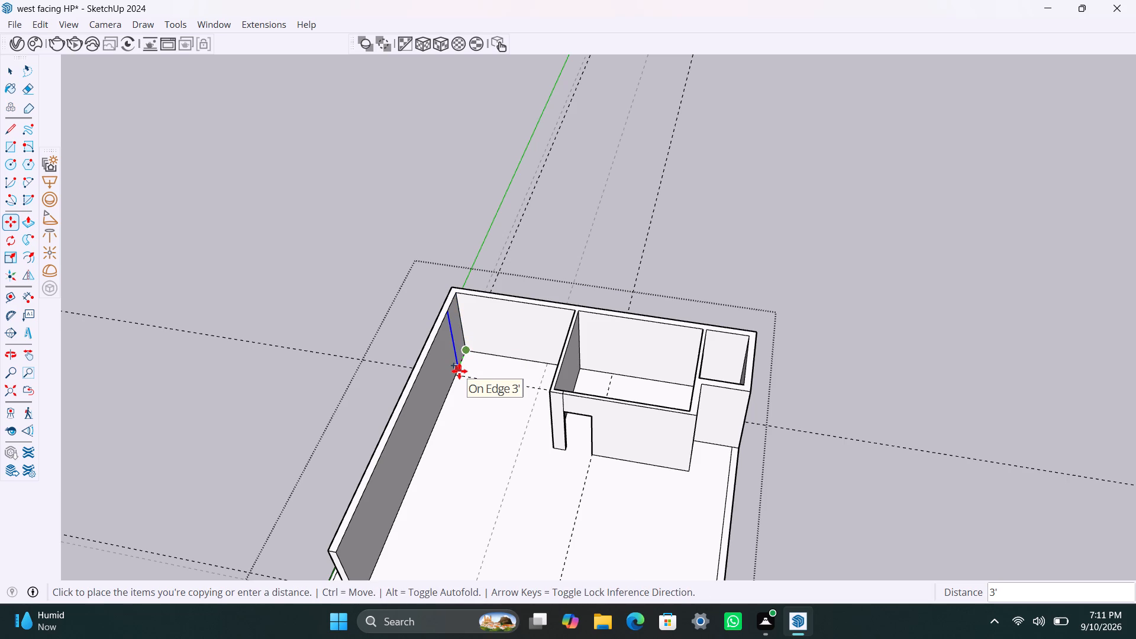
text(11'6")
key(Return)
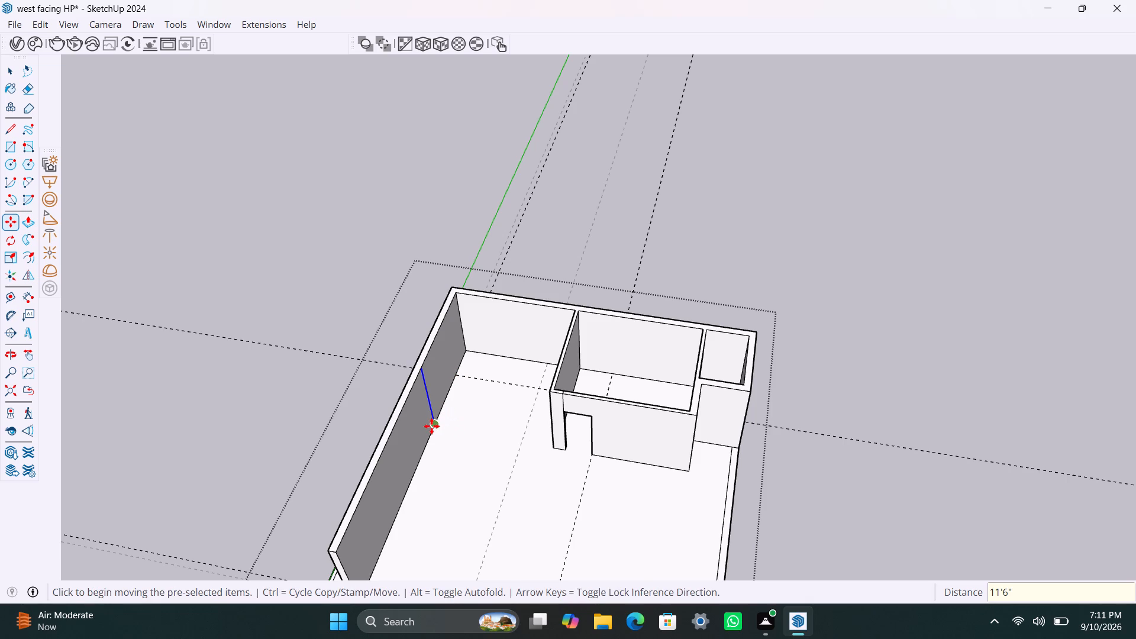
Copy the new vertical edge 4.5" further along the long outer wall, marking a partition's thickness.
key(m)
click(431, 296)
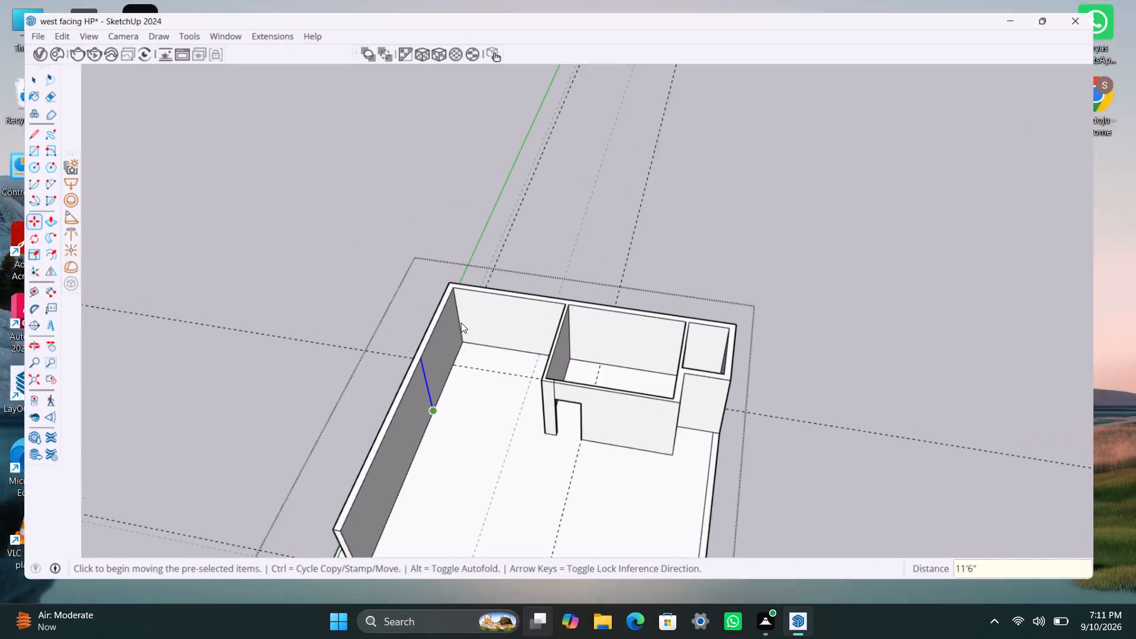
key(m)
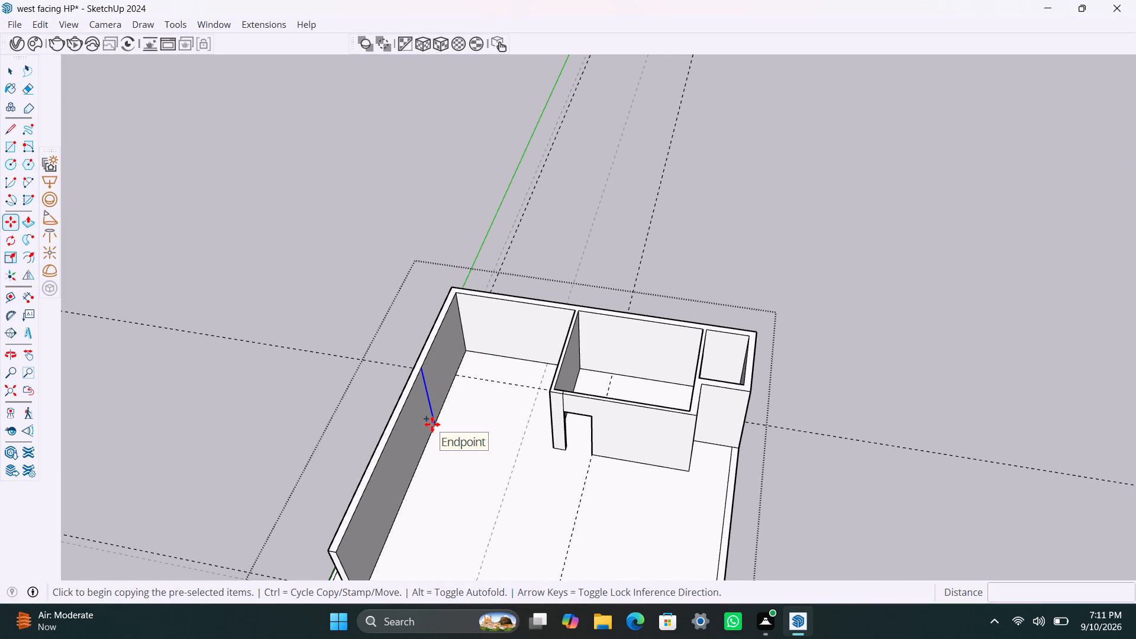
click(439, 422)
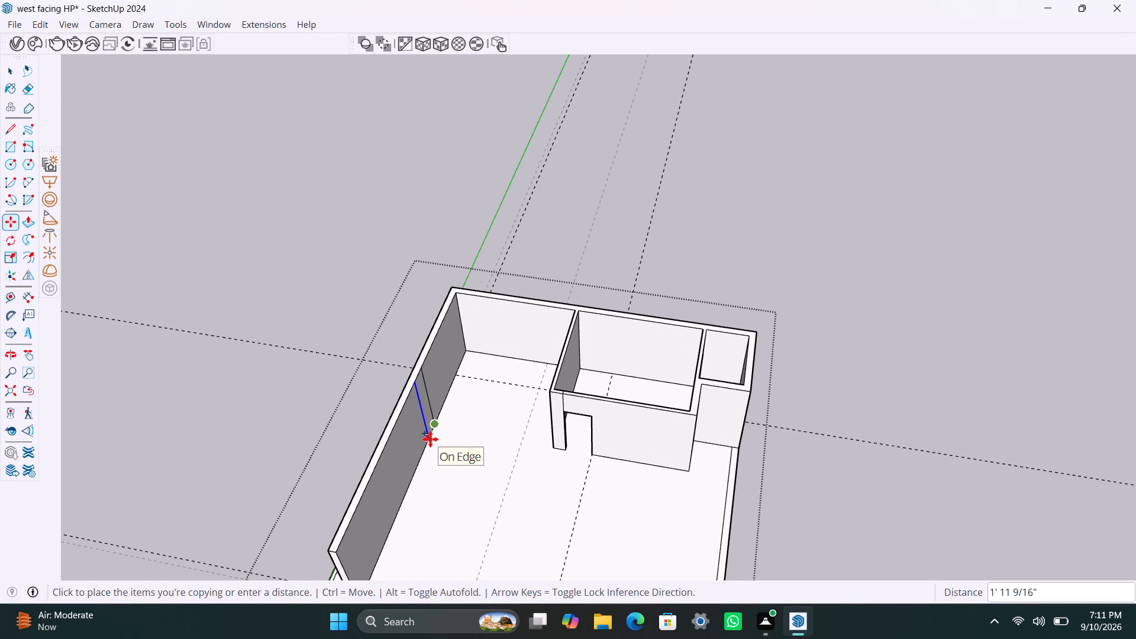
text(4.5")
key(Return)
key(space)
Copy the vertical end edge of the extended 9" wall 4.5" inward along its face toward the large room.
scroll(412, 367, up, 7)
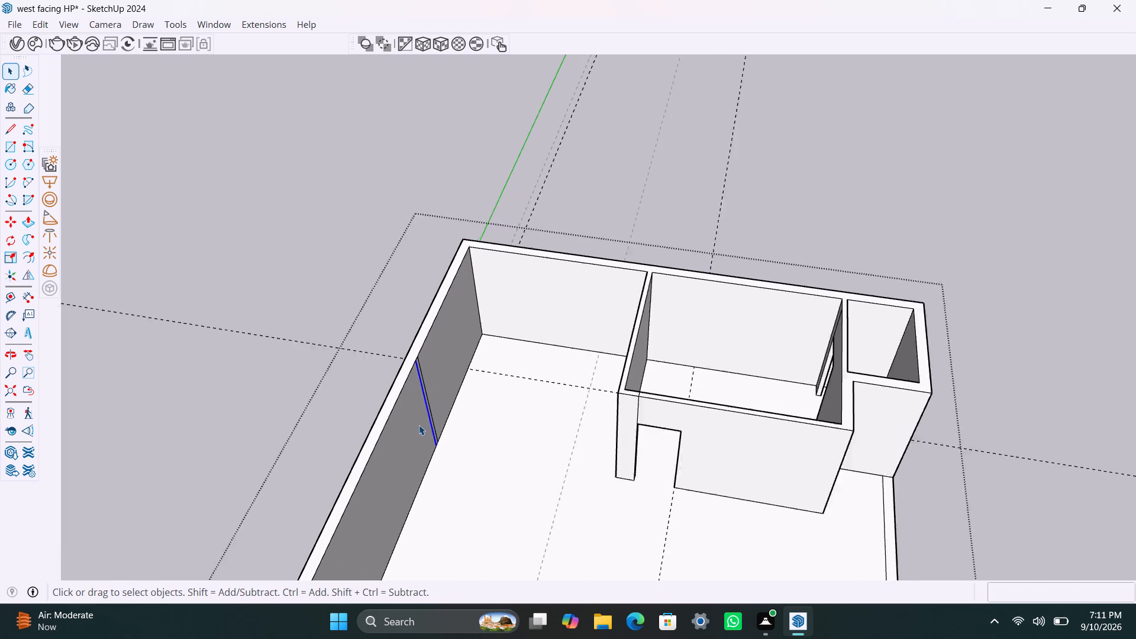
scroll(447, 451, up, 2)
middle_drag(438, 457, 219, 500)
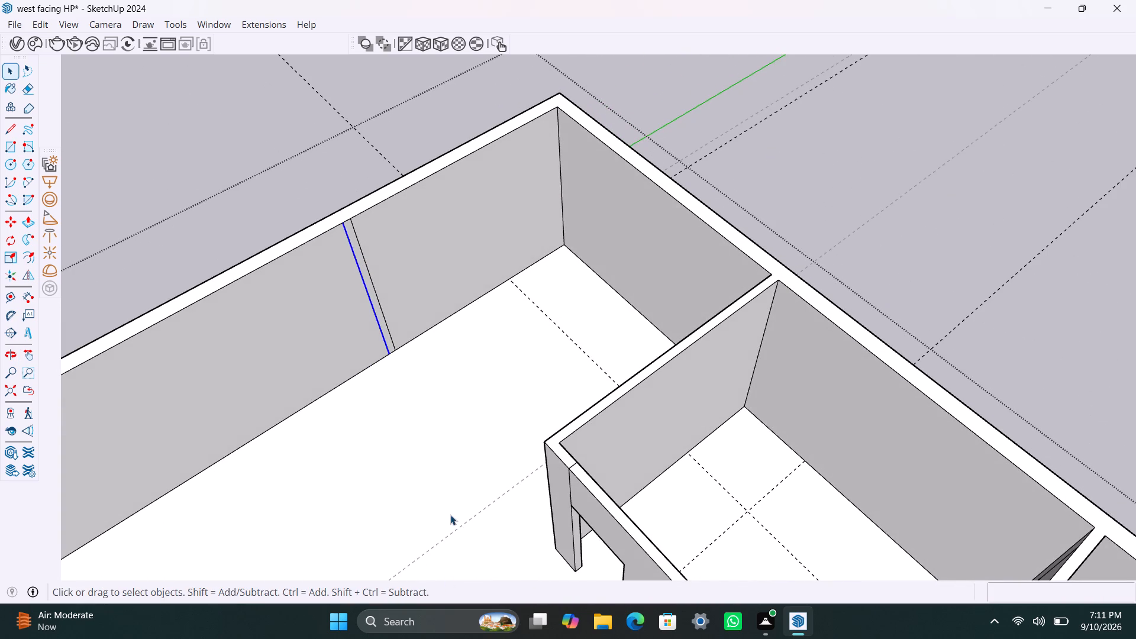
middle_drag(450, 515, 914, 508)
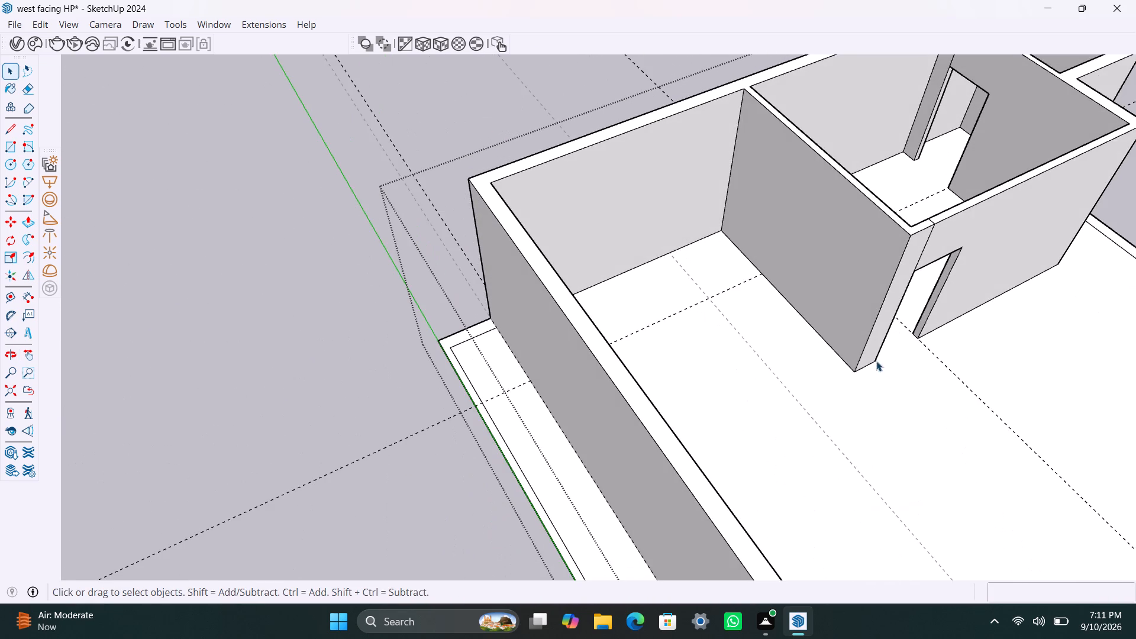
scroll(865, 362, up, 4)
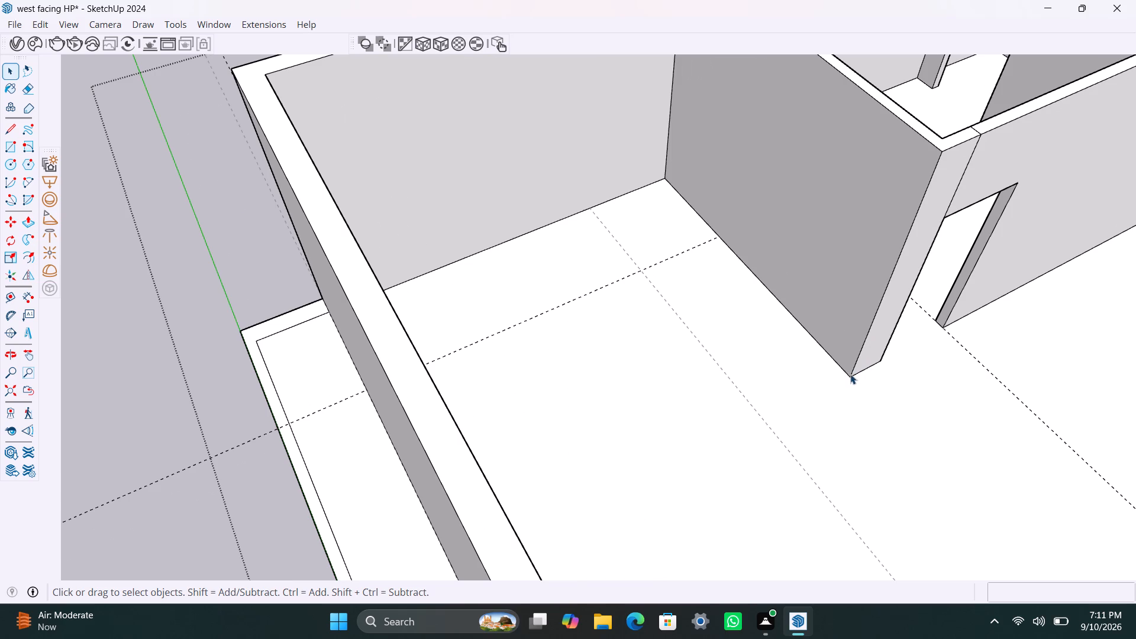
click(851, 372)
key(m)
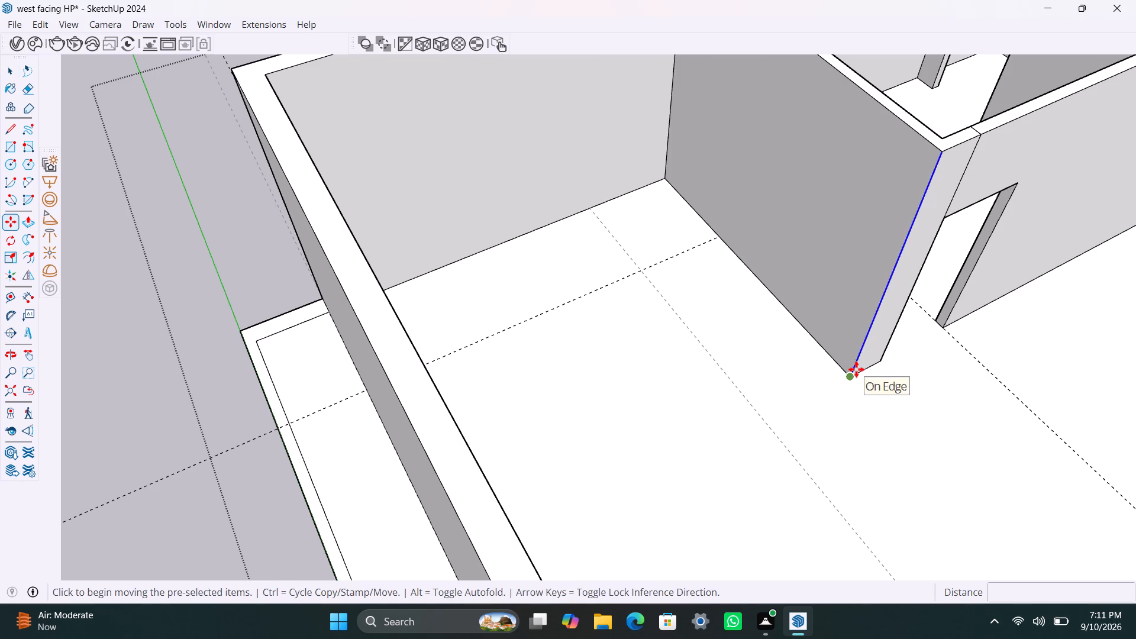
click(853, 375)
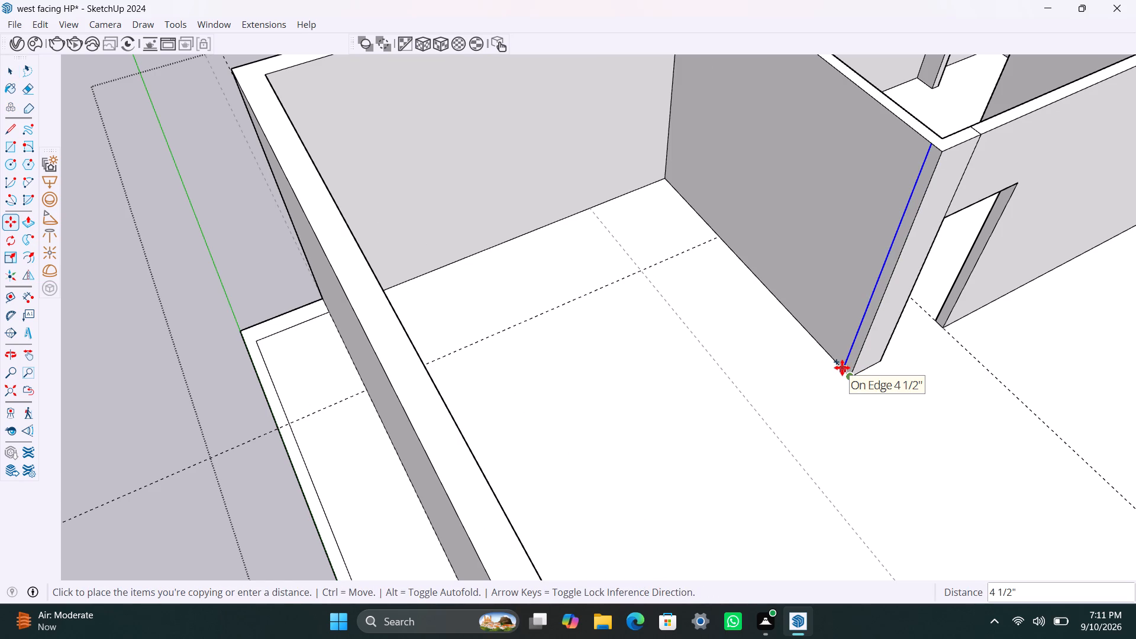
text(4.5")
key(Return)
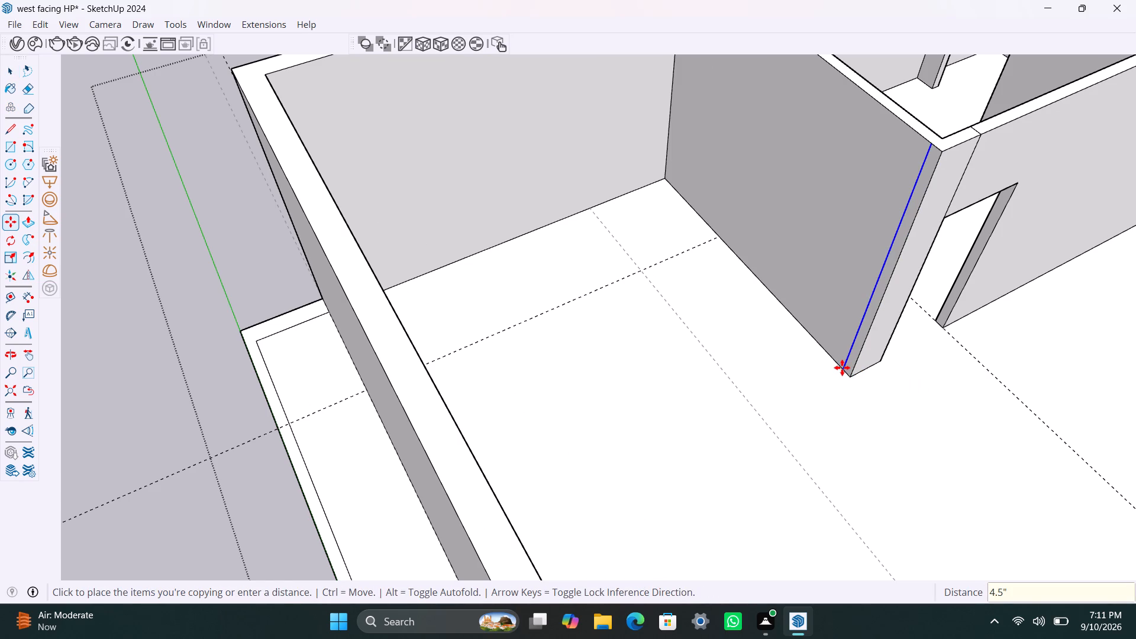
key(space)
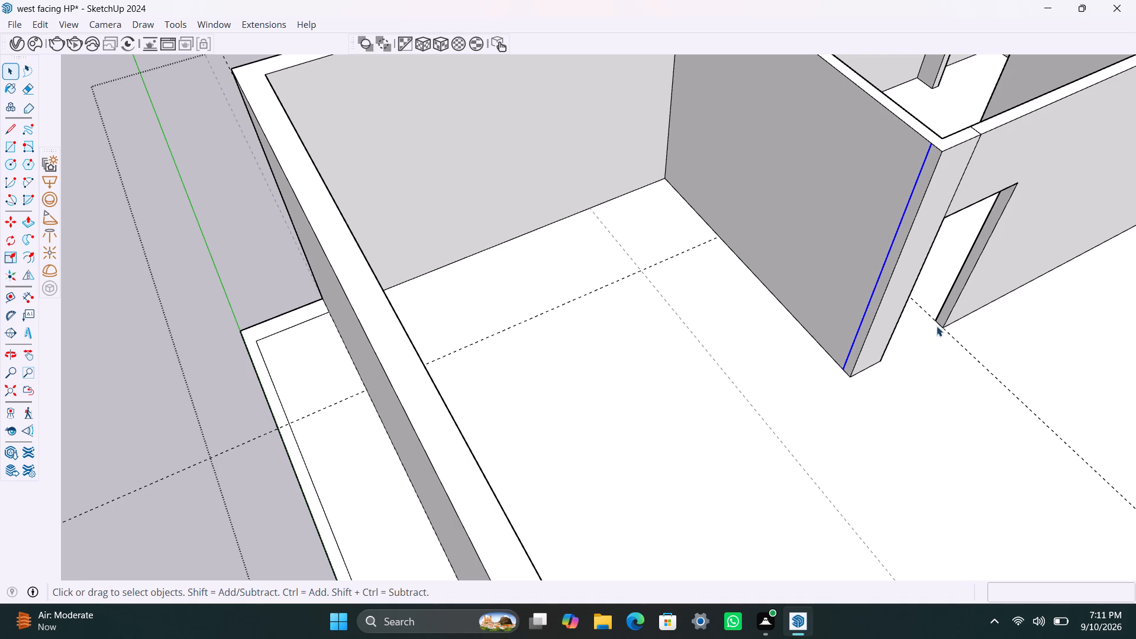
Push/Pull the 4.5" strip at the 9" wall's end 1' into the large room, forming a stub.
scroll(874, 321, up, 2)
click(871, 315)
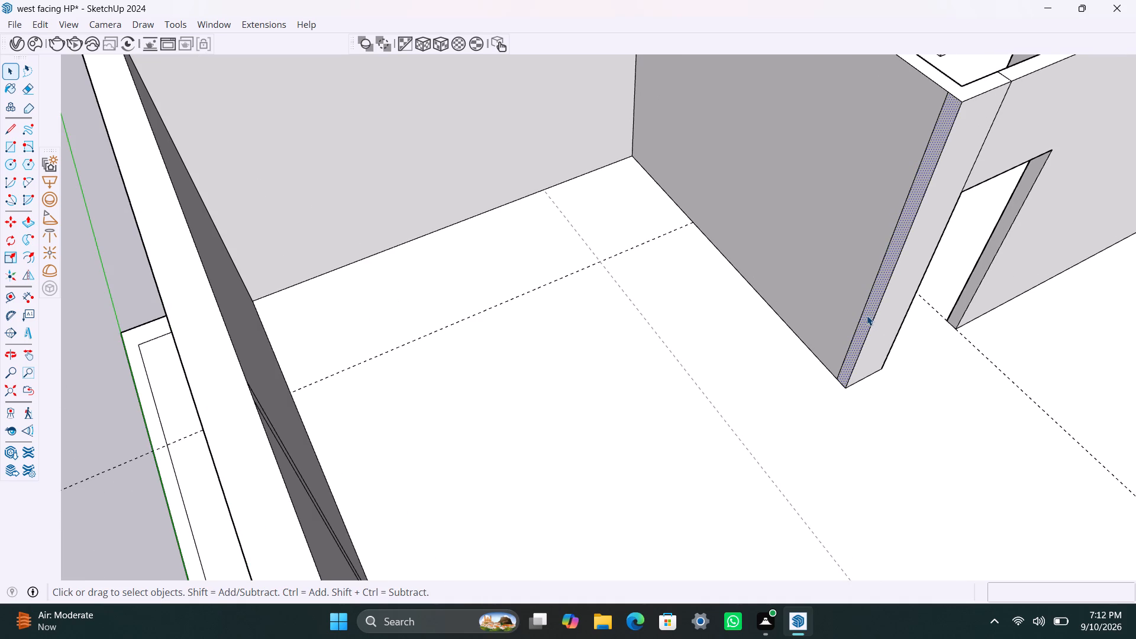
key(p)
click(867, 315)
text(1')
key(Return)
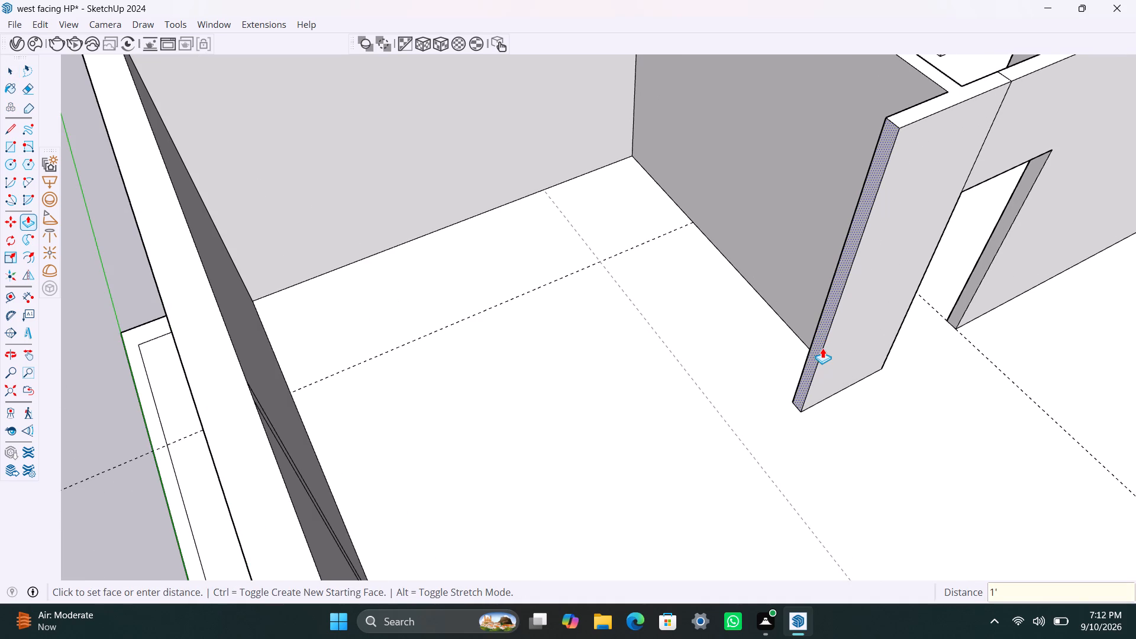
key(space)
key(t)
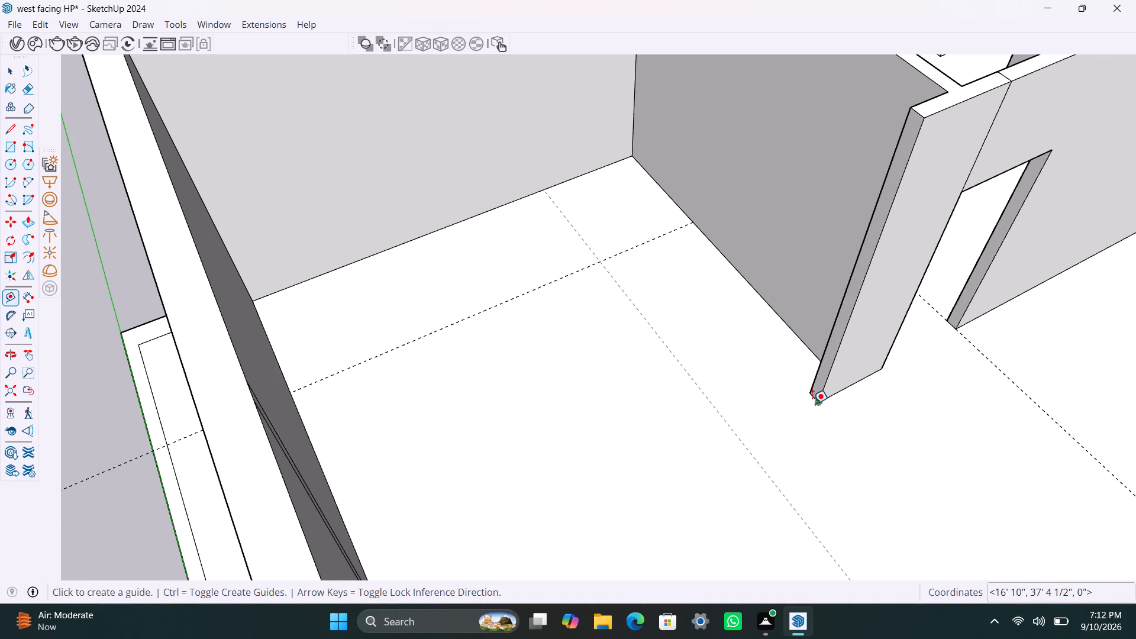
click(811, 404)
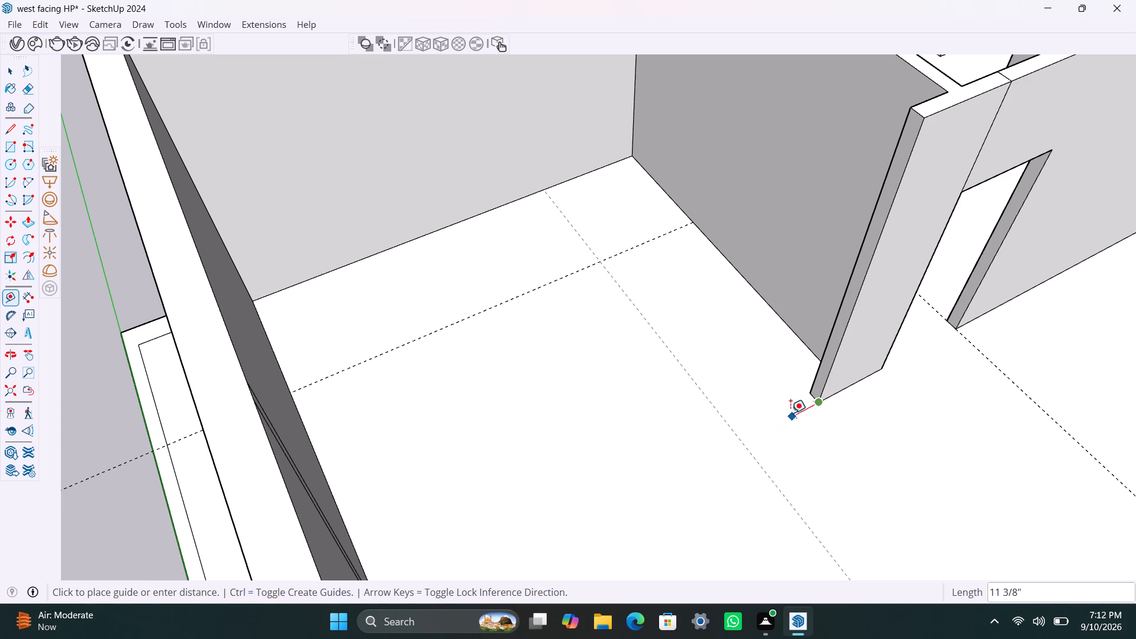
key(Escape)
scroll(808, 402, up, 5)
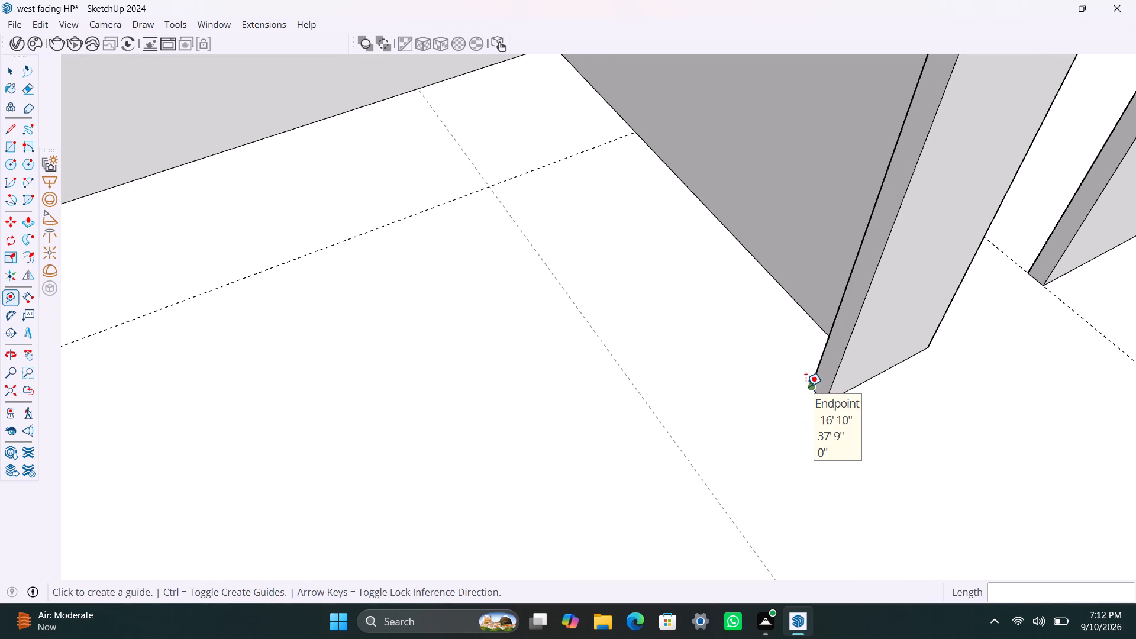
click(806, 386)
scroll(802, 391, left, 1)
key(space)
Place a guide line 3' from the base of the new stub's end, parallel to the long outer wall.
scroll(819, 404, up, 2)
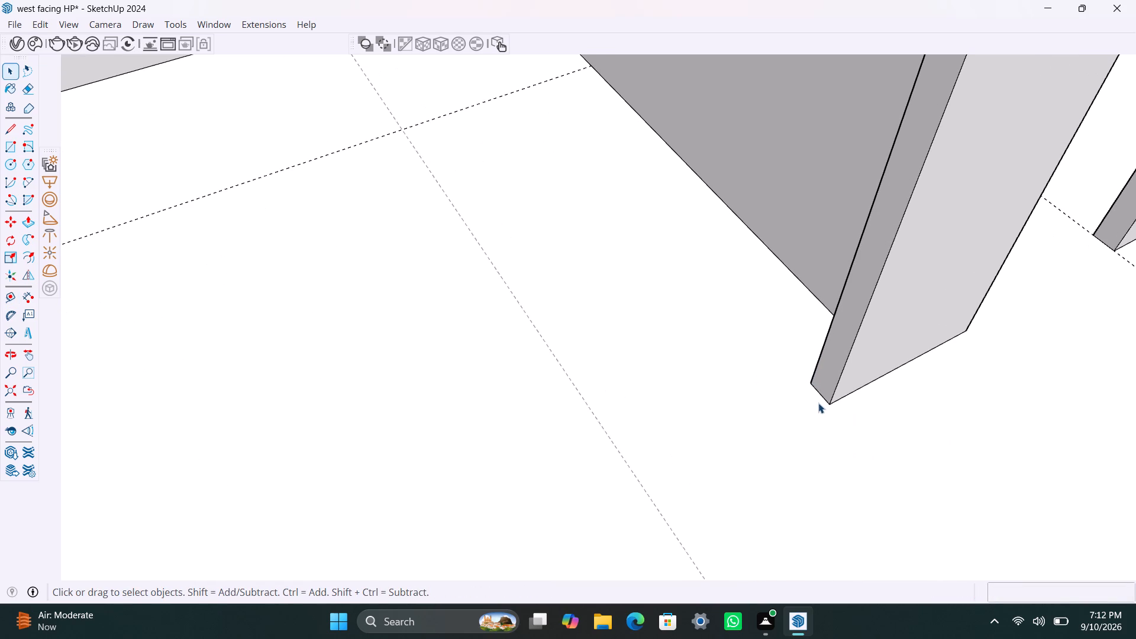
key(t)
click(818, 399)
text(3')
key(Return)
key(space)
scroll(737, 490, down, 8)
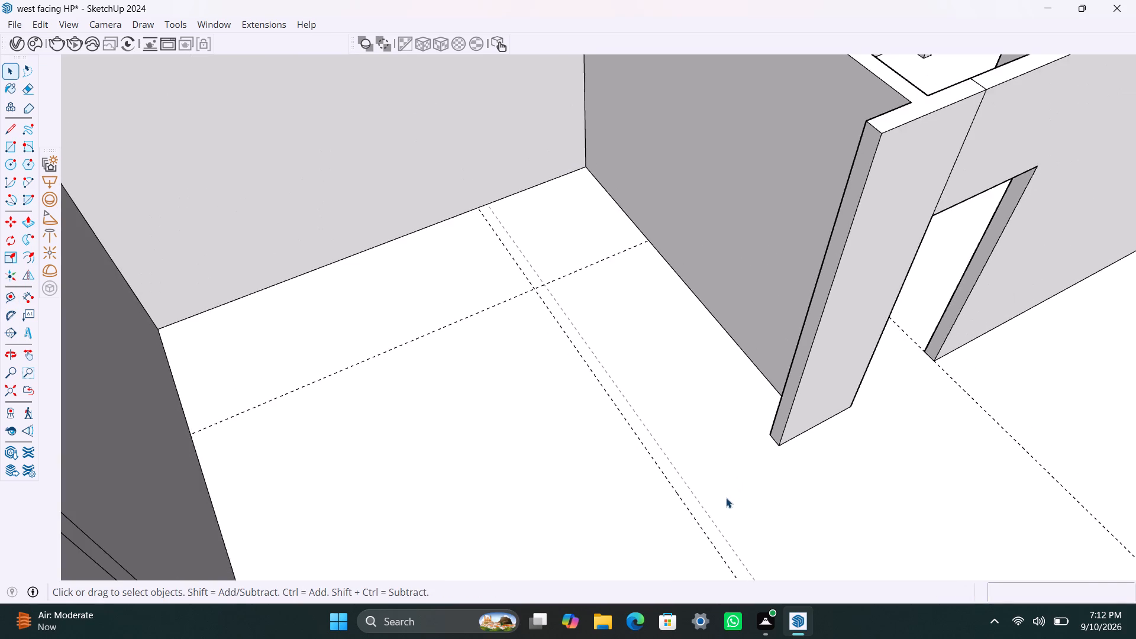
Push/Pull the 4.5" strip on the long outer wall's inner face 3' into the large room, forming a short partition.
middle_drag(717, 498, 585, 478)
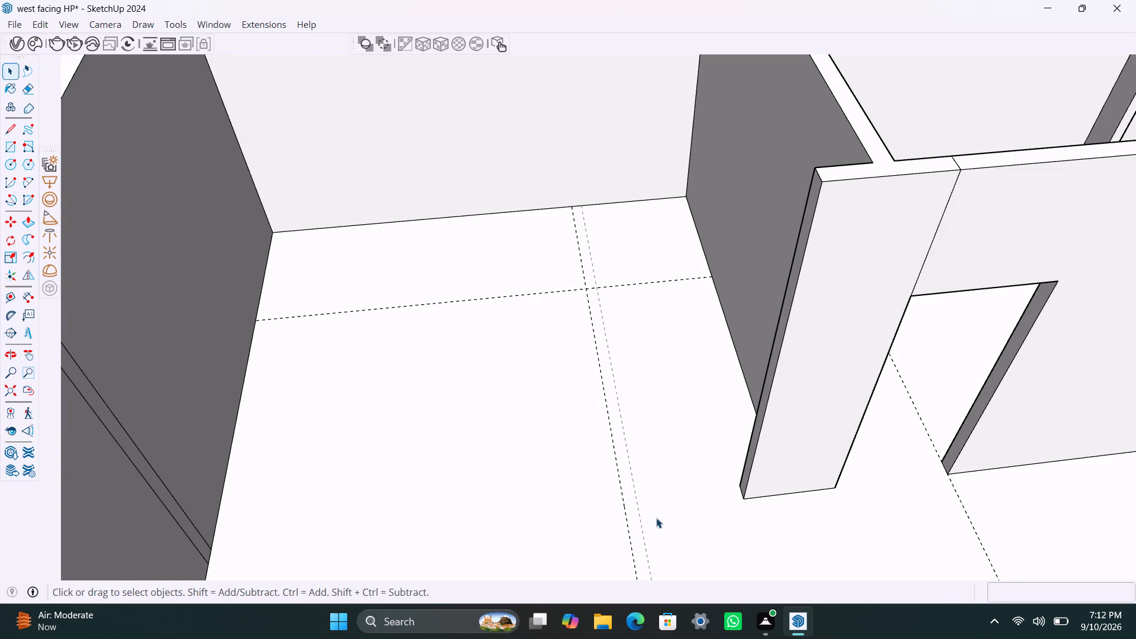
scroll(593, 501, down, 1)
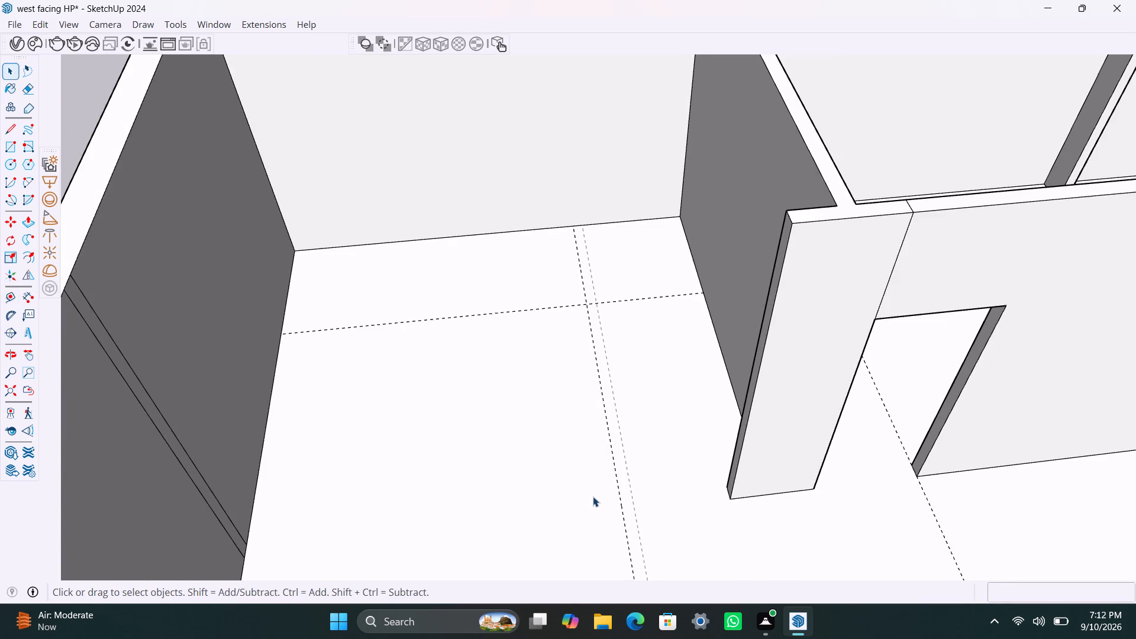
scroll(593, 496, down, 2)
shift+middle_drag(647, 483, 771, 421)
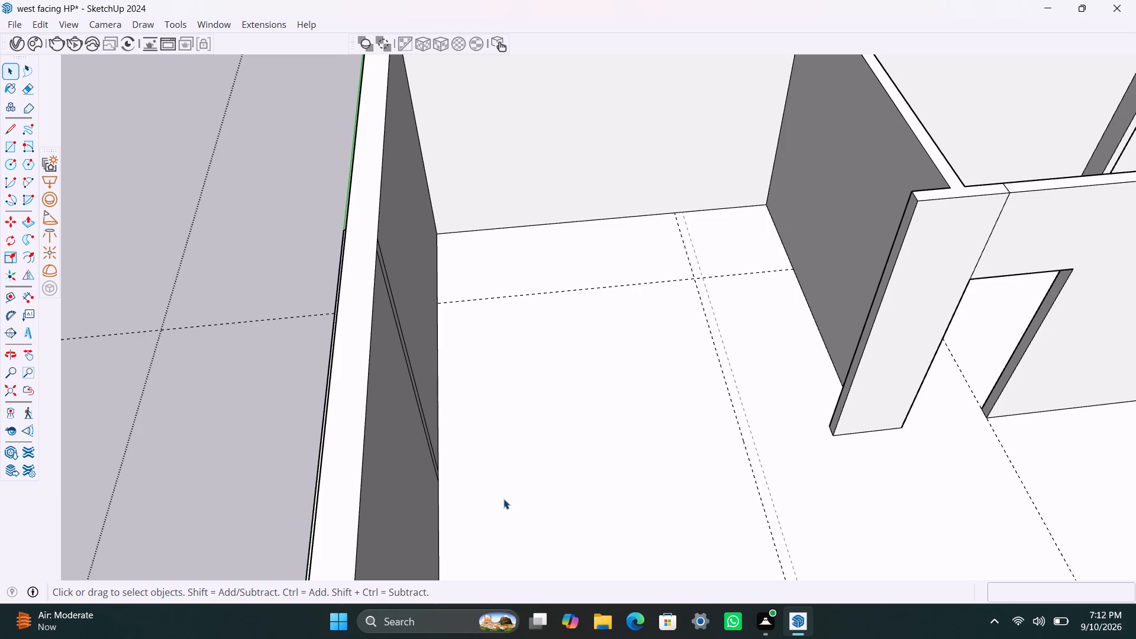
scroll(369, 485, down, 1)
scroll(427, 443, up, 2)
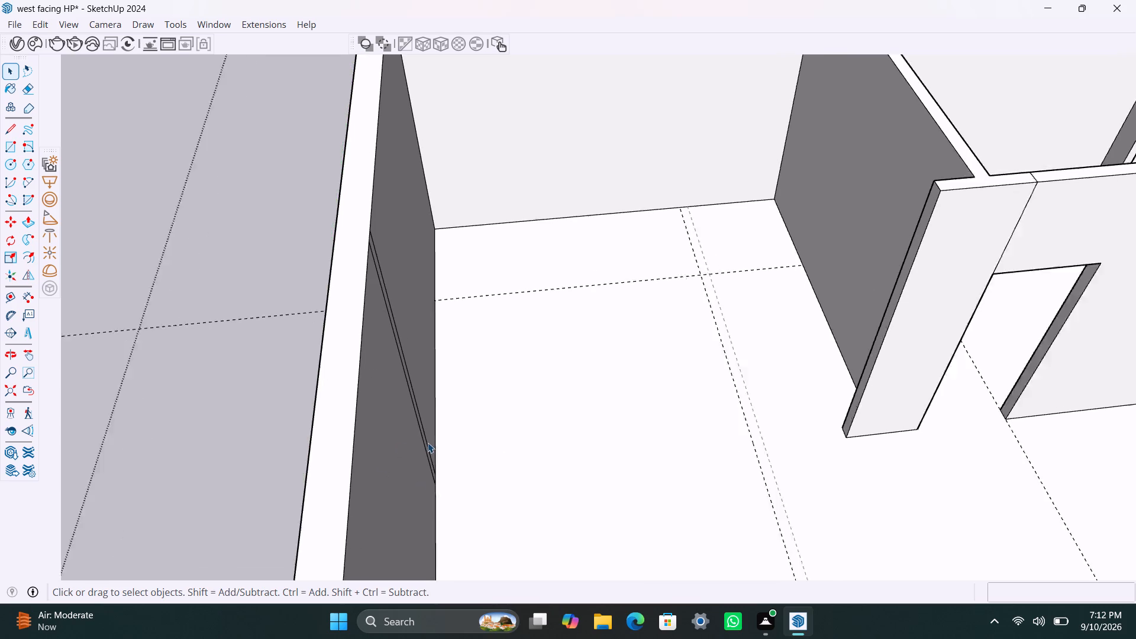
scroll(428, 443, up, 2)
middle_drag(496, 493, 422, 512)
scroll(365, 457, up, 1)
double_click(364, 453)
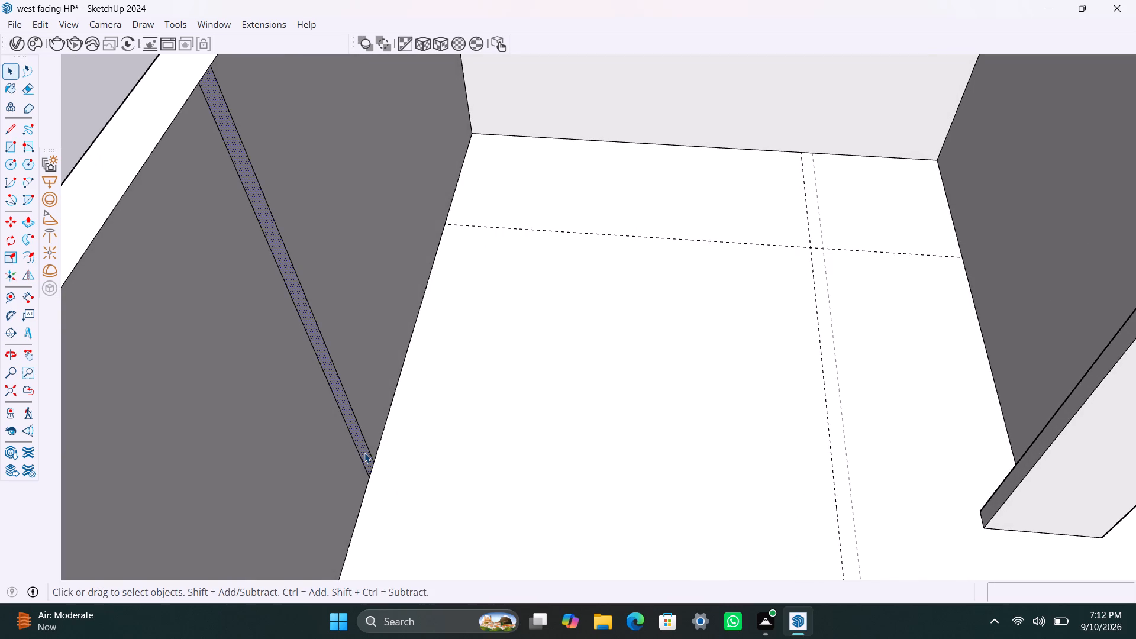
key(p)
drag(364, 453, 382, 462)
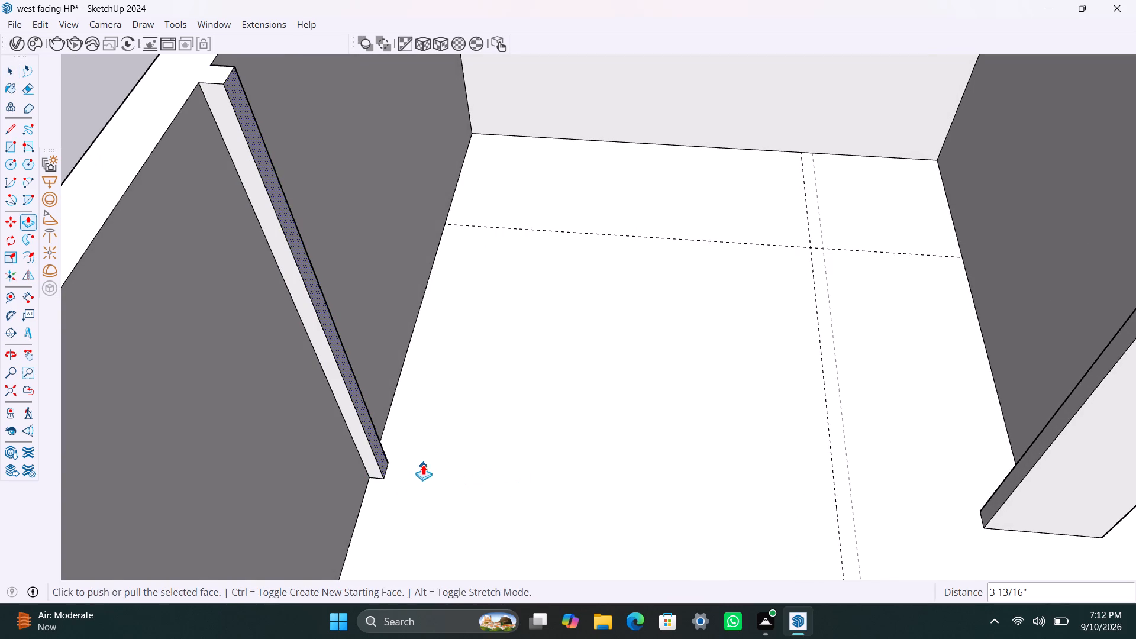
text(3')
key(Return)
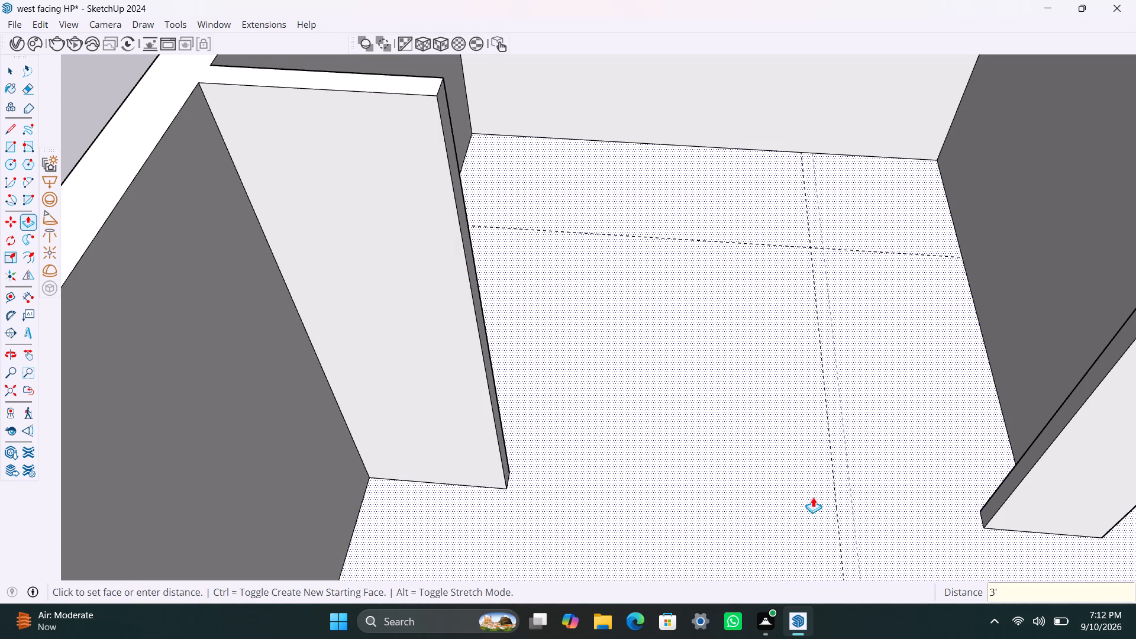
key(space)
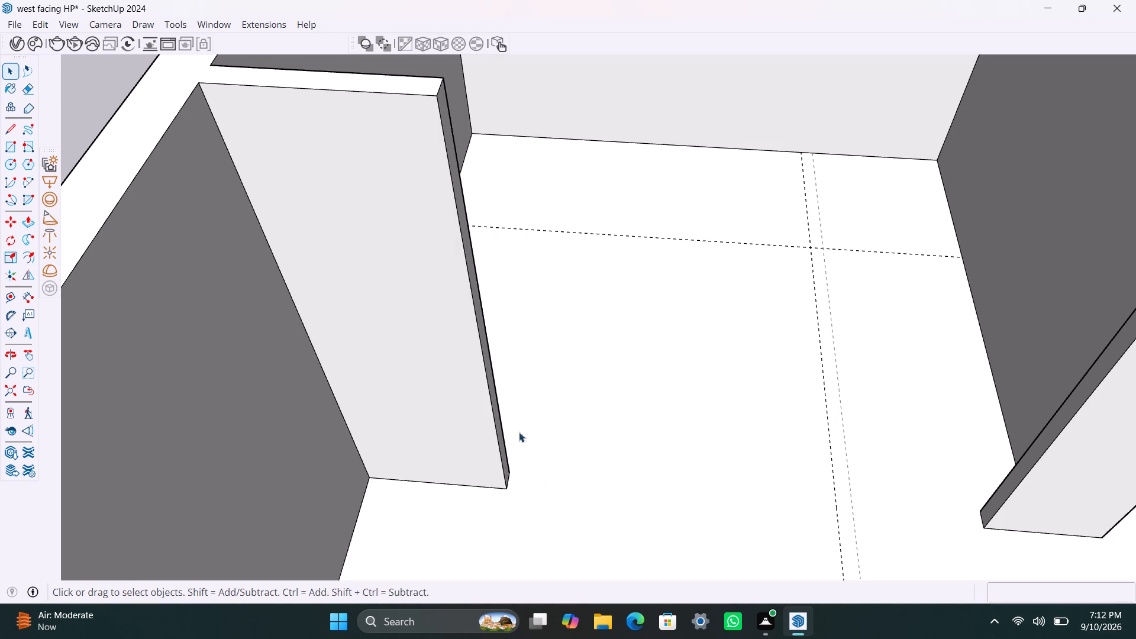
Copy the vertical edge where the 3' partition meets the long outer wall 5' along the wall, away from the room's corner.
scroll(551, 366, down, 7)
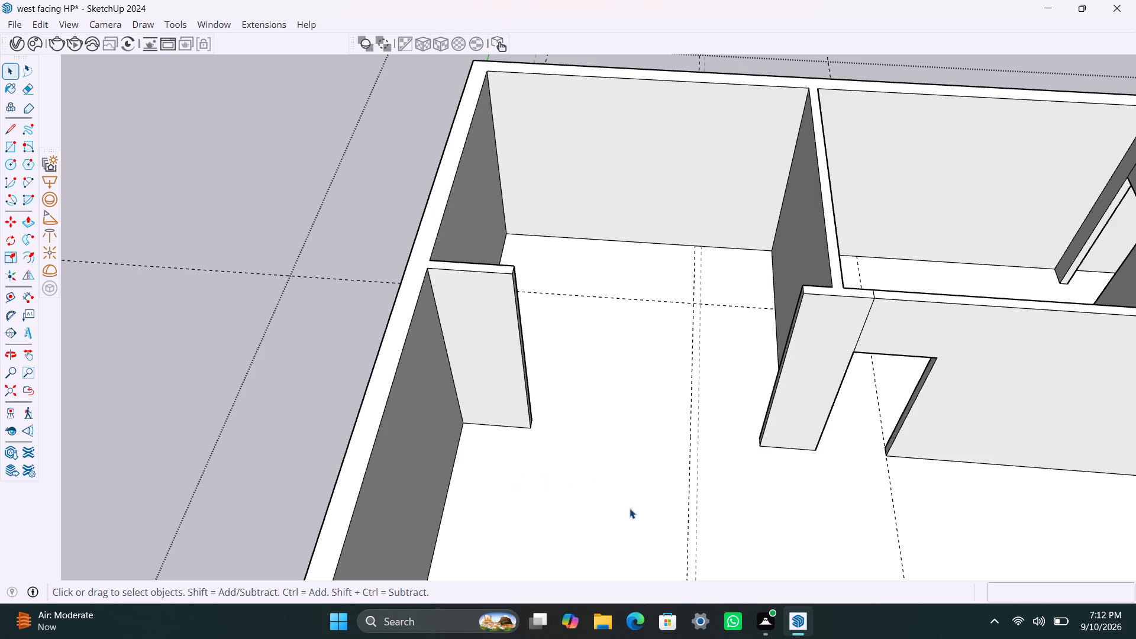
scroll(483, 427, up, 1)
click(483, 424)
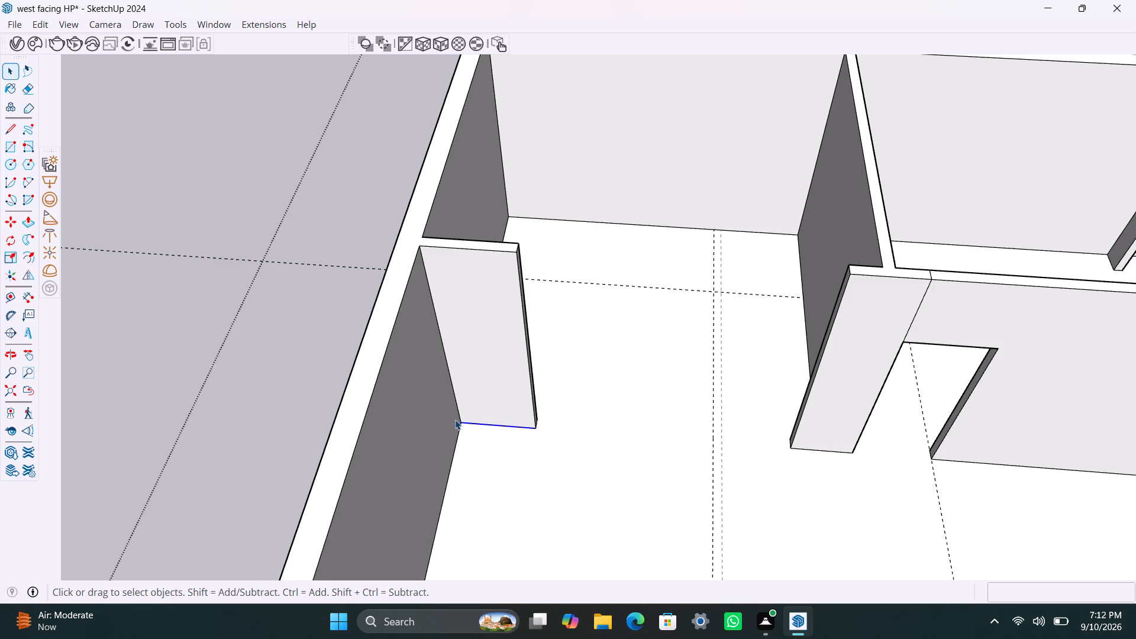
click(457, 403)
key(m)
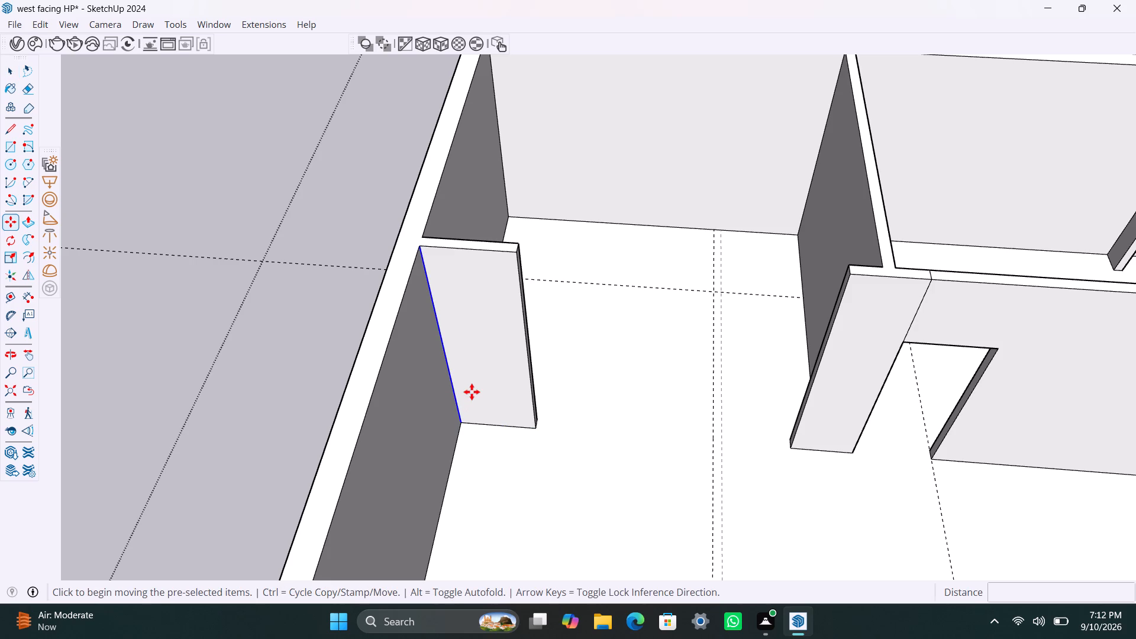
click(467, 425)
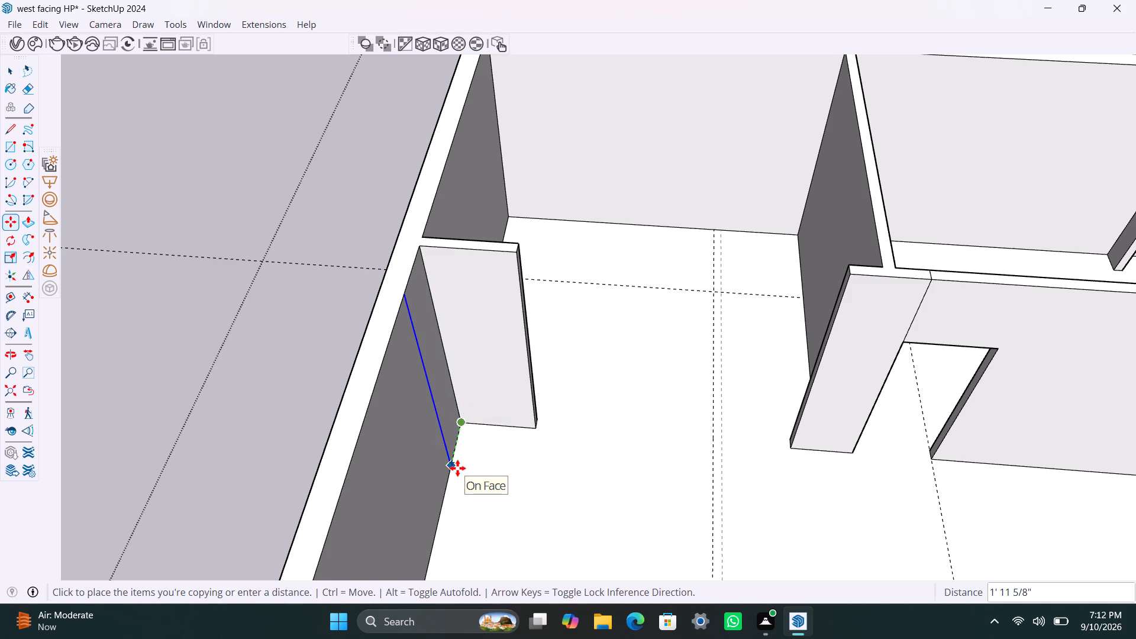
text(5')
key(Return)
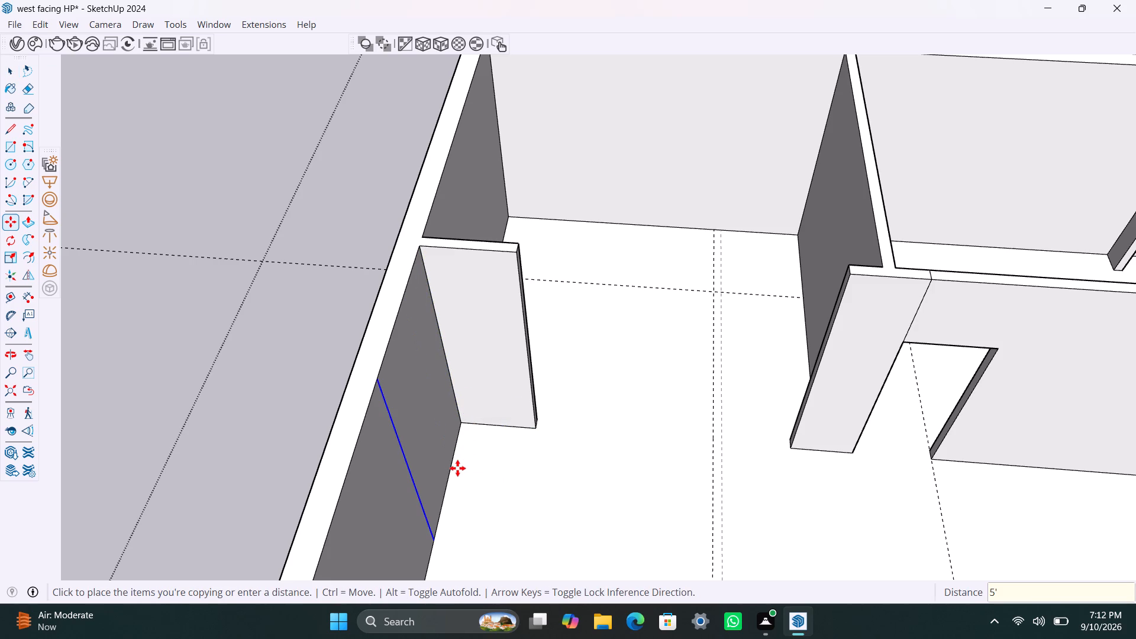
Copy the new vertical edge 4.5" further along the long outer wall, marking a second partition's thickness.
key(m)
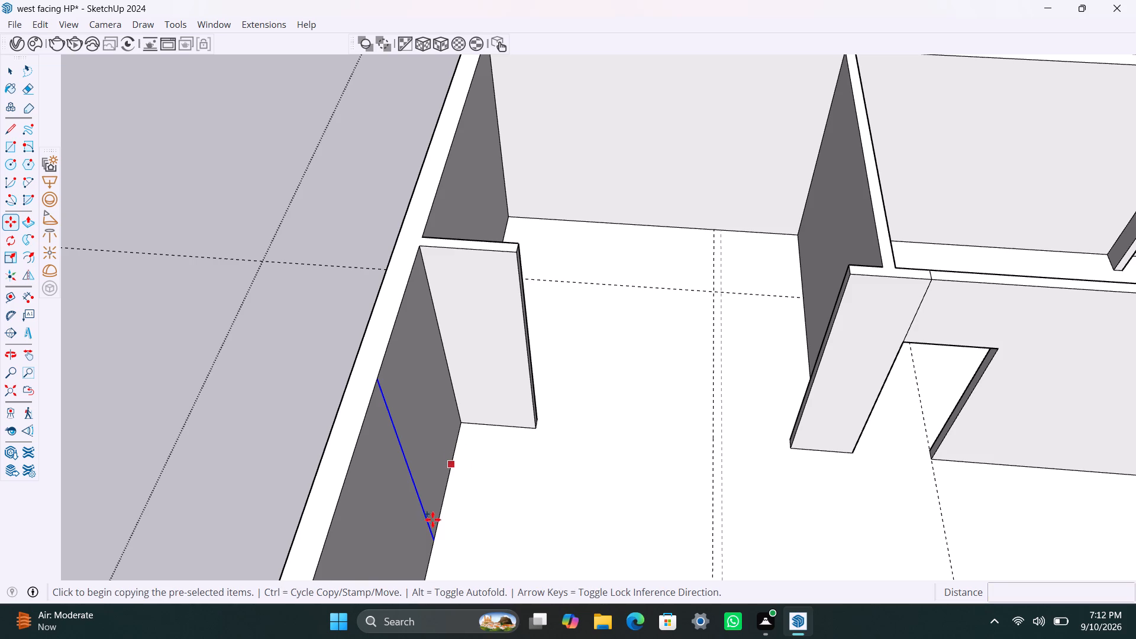
click(436, 539)
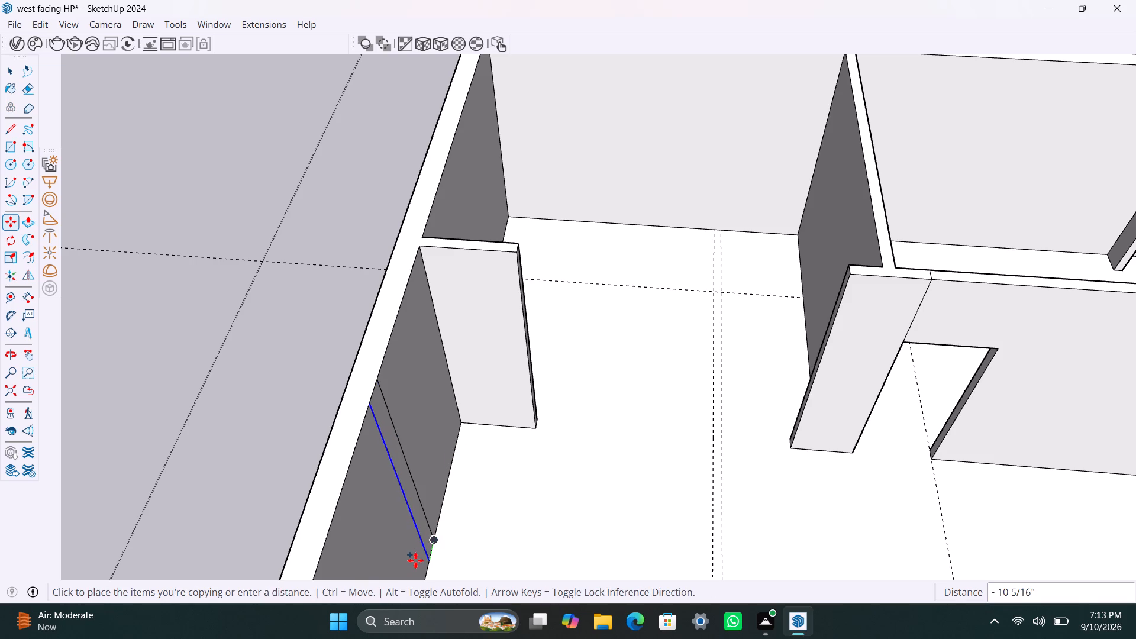
text(4.5")
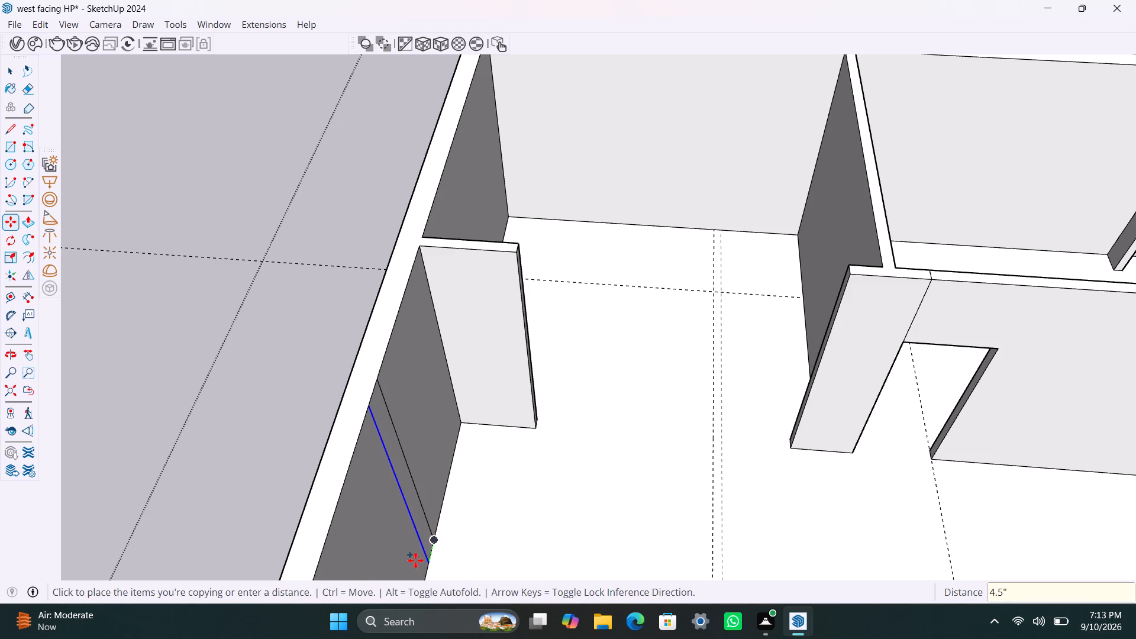
key(Return)
key(space)
Push/Pull the new 4.5" strip on the long outer wall 7' into the room, forming a second partition.
scroll(423, 504, up, 4)
click(417, 506)
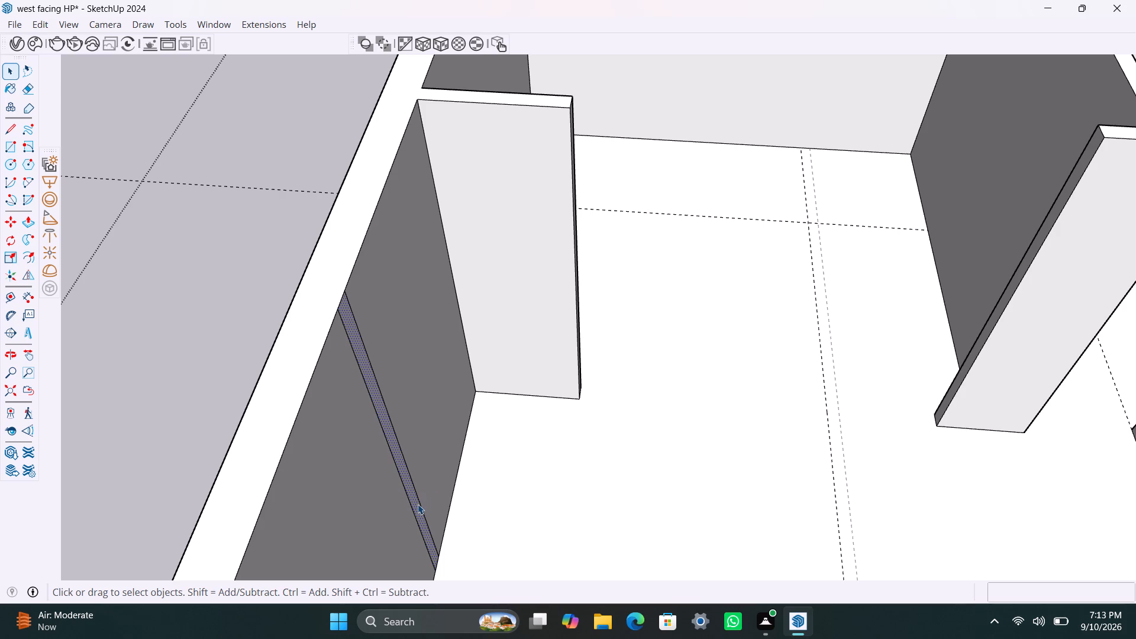
key(p)
drag(418, 504, 436, 517)
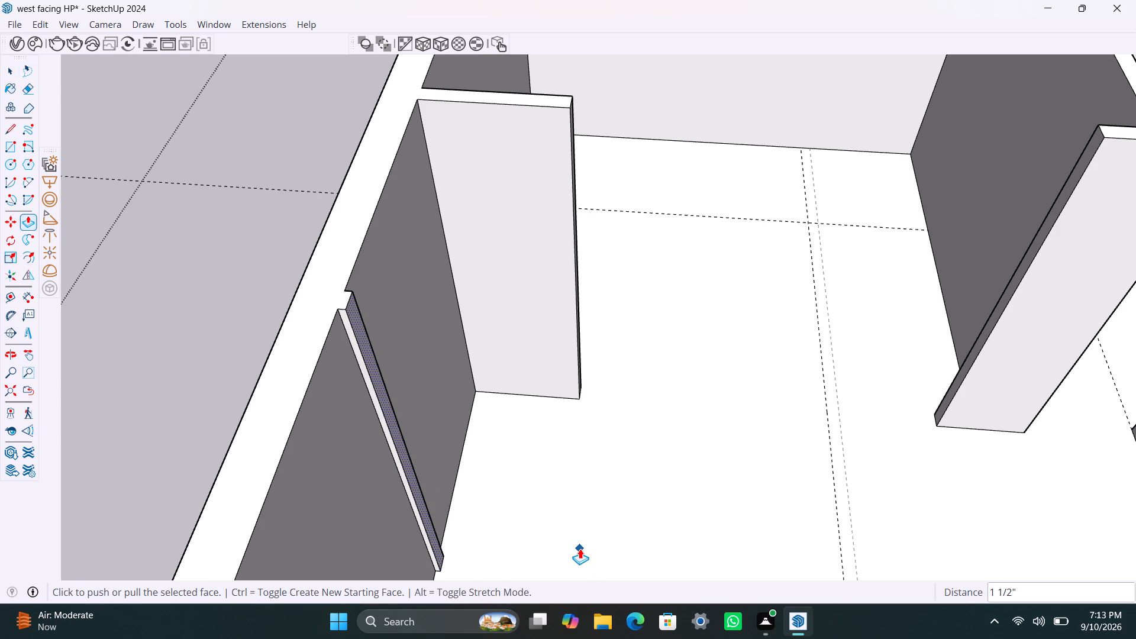
text(7')
key(Return)
key(space)
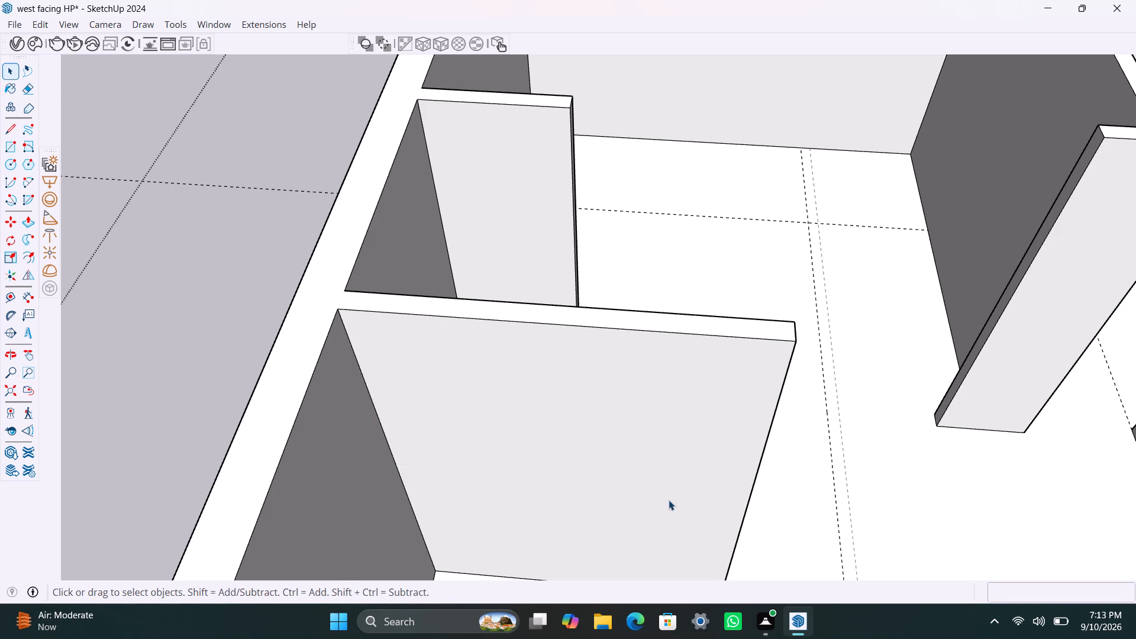
Push/Pull the free end face of the 7' partition outward by another 4.5".
scroll(674, 487, down, 9)
middle_drag(767, 505, 197, 464)
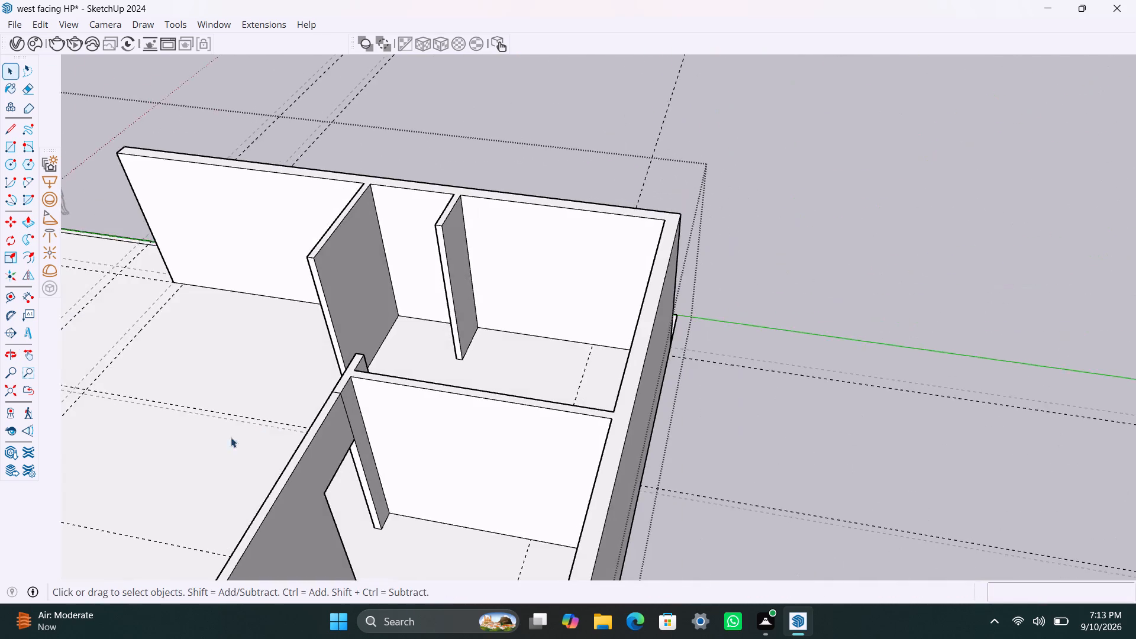
scroll(315, 385, up, 3)
middle_drag(306, 379, 427, 398)
scroll(368, 414, up, 3)
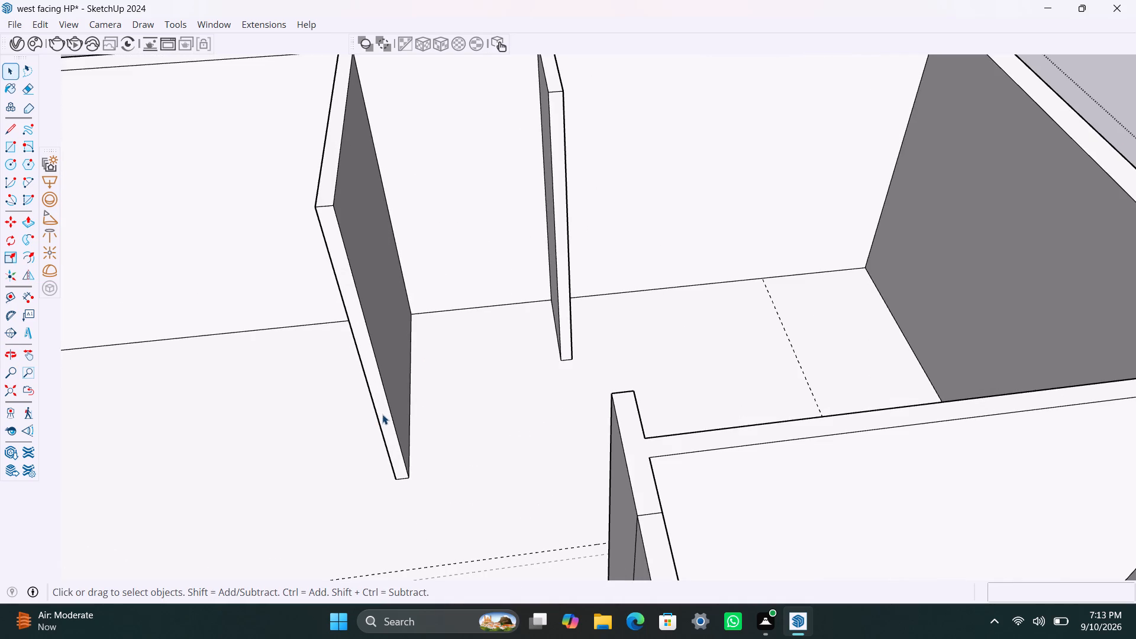
click(382, 414)
key(p)
click(382, 406)
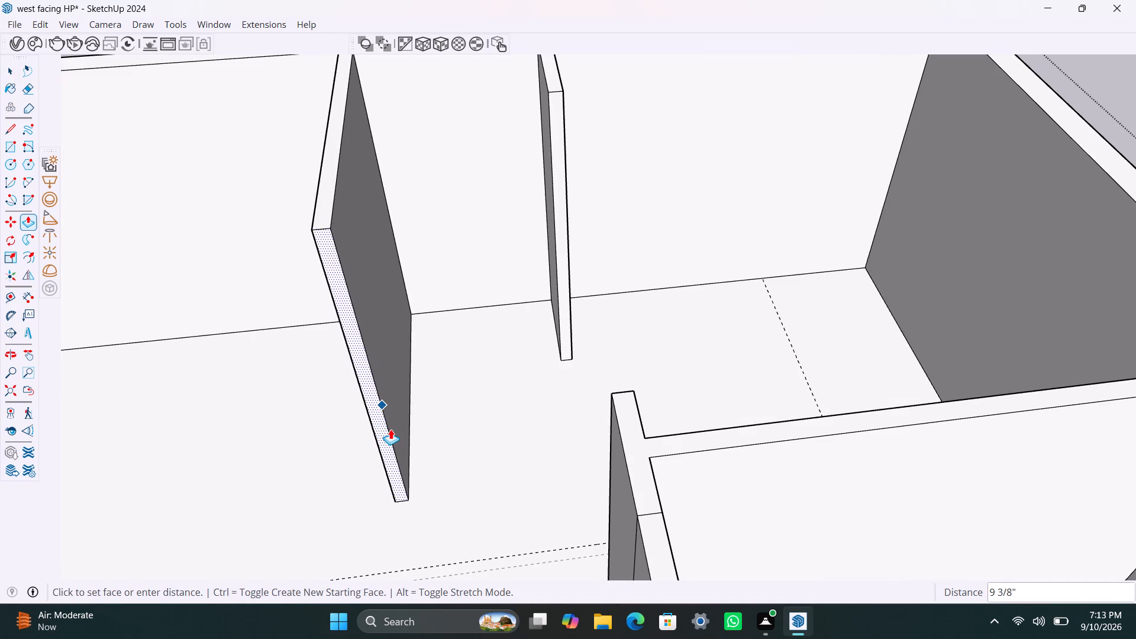
text(4.5")
key(Return)
key(space)
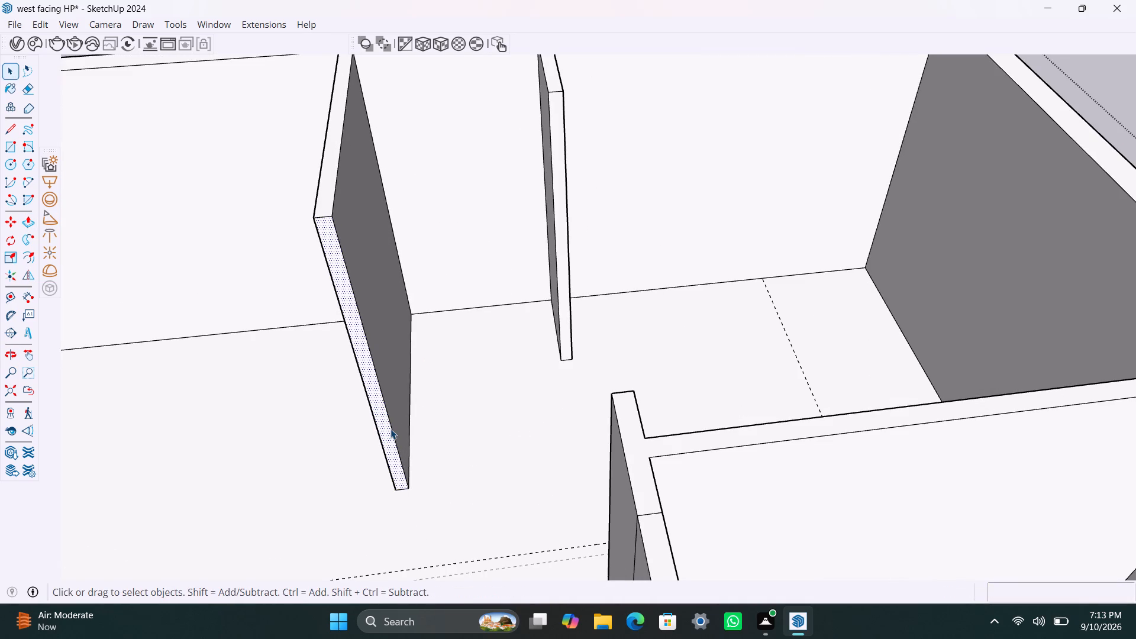
Copy the extended partition's vertical end edge 4.5" back along its face on the side toward the 3' partition.
scroll(390, 429, up, 1)
middle_drag(438, 441, 359, 457)
scroll(359, 455, up, 2)
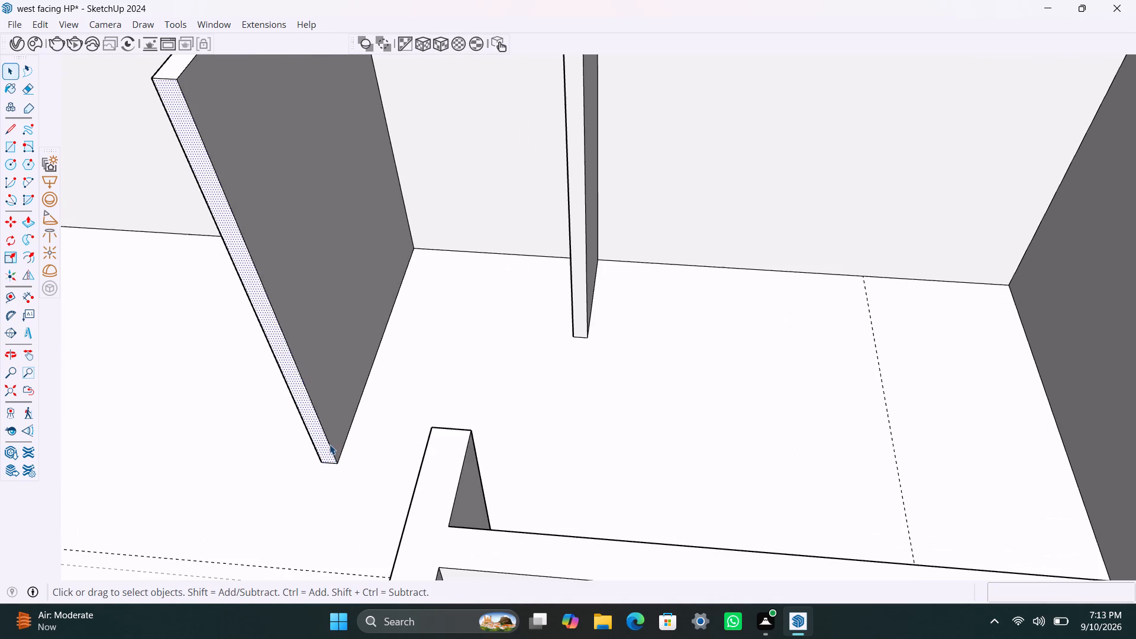
click(330, 443)
scroll(330, 443, down, 1)
key(m)
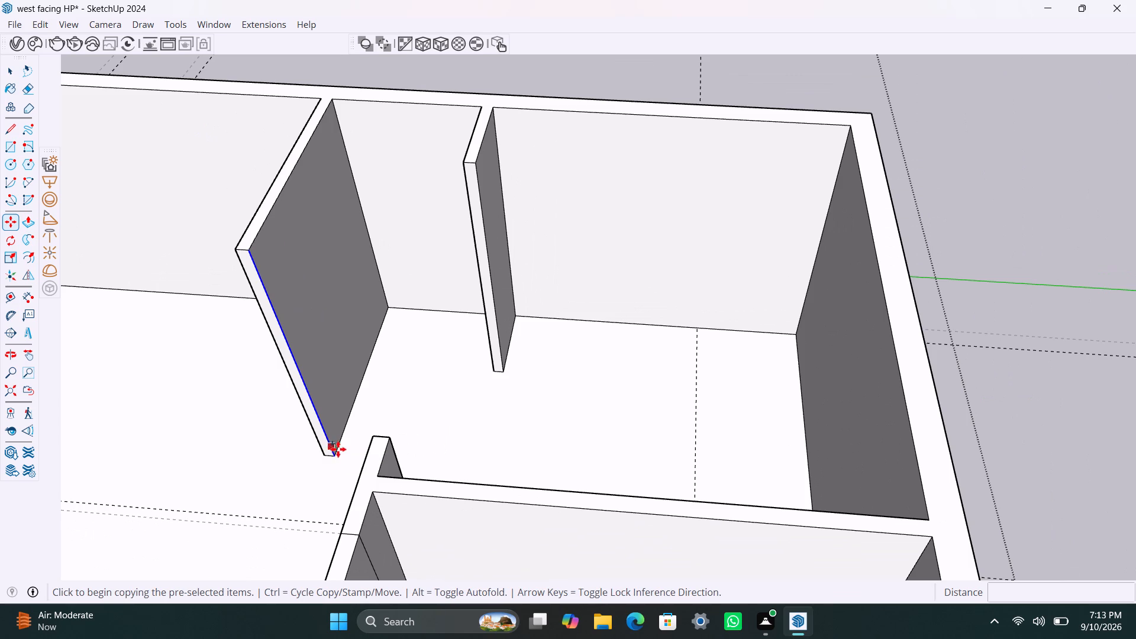
click(341, 452)
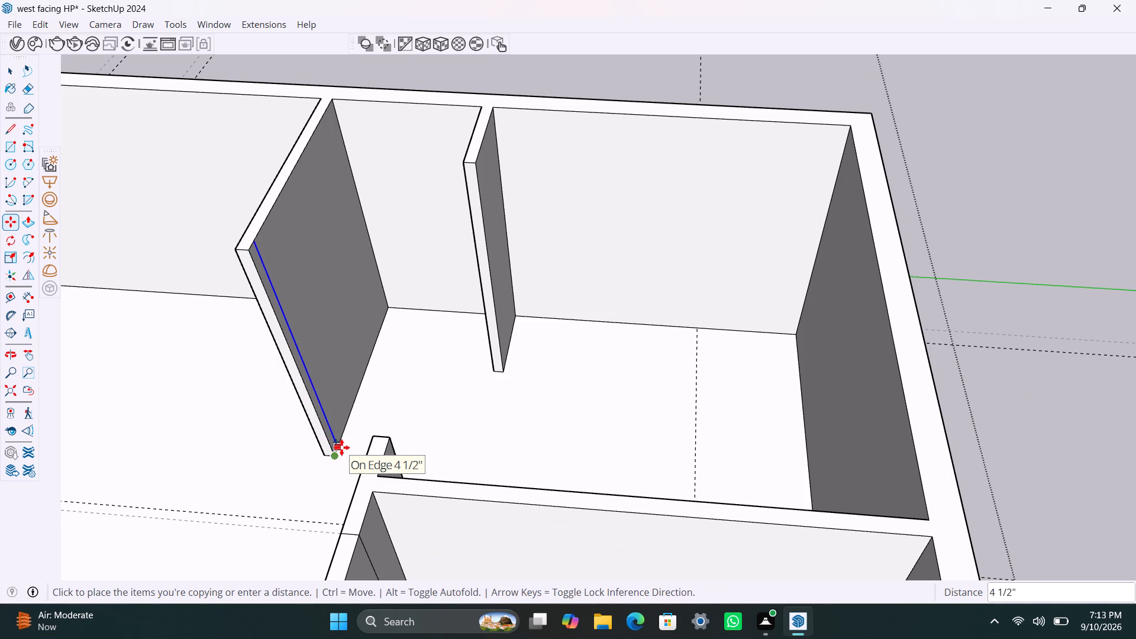
text(4.5")
key(Return)
key(space)
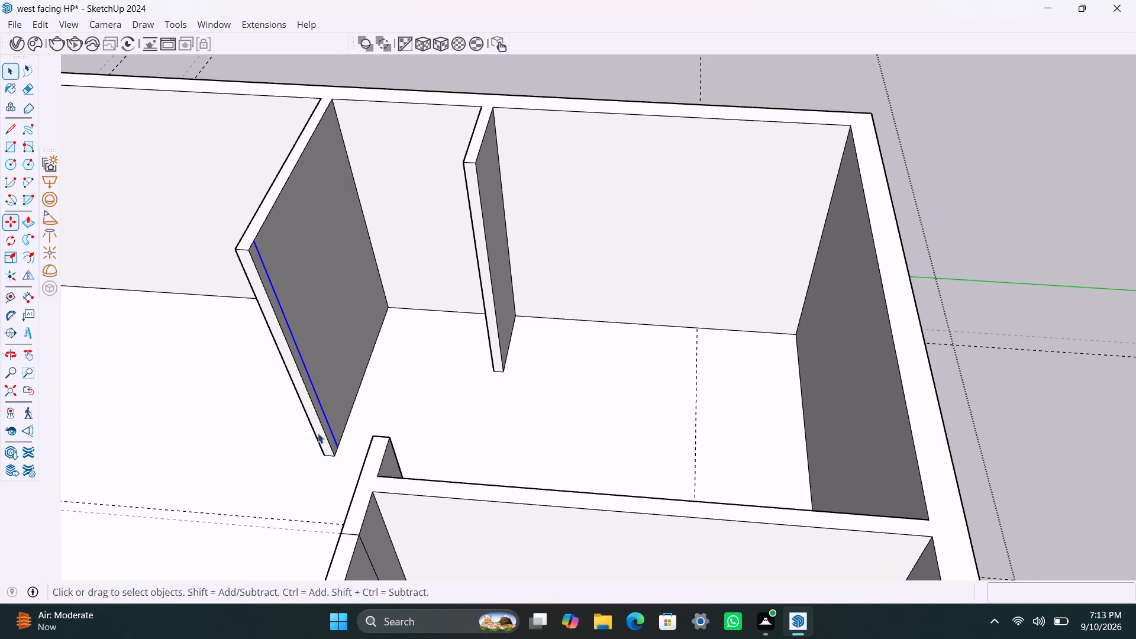
Push/Pull the 4.5" strip at the 7' partition's free end, forming a cross wall that stops in line with the 3' partition.
scroll(317, 433, up, 4)
click(328, 435)
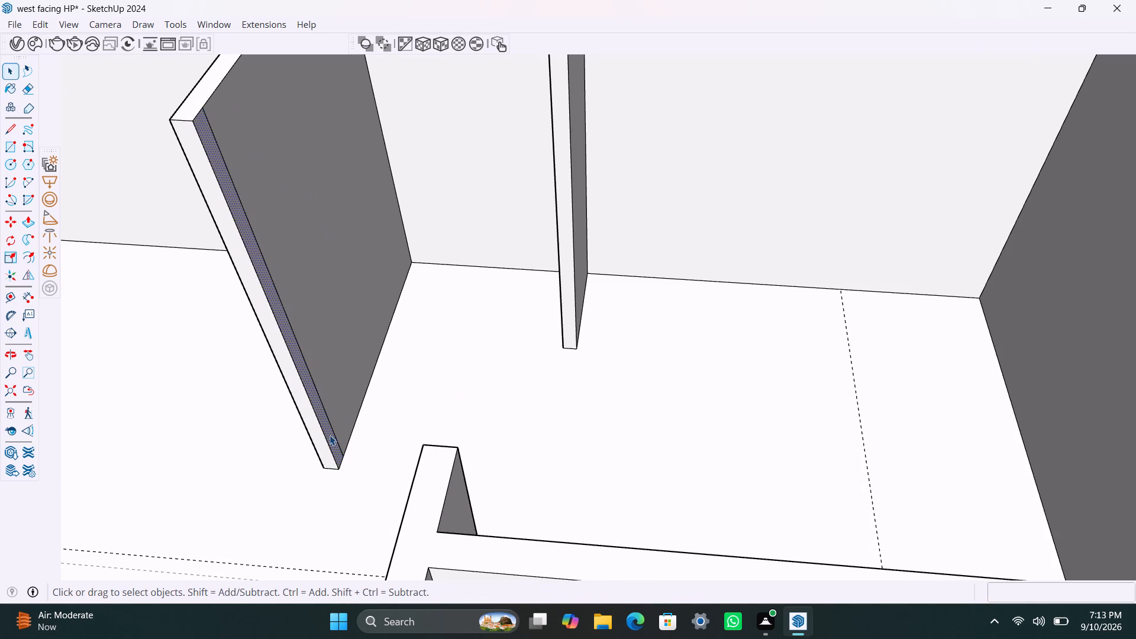
key(p)
drag(328, 433, 335, 438)
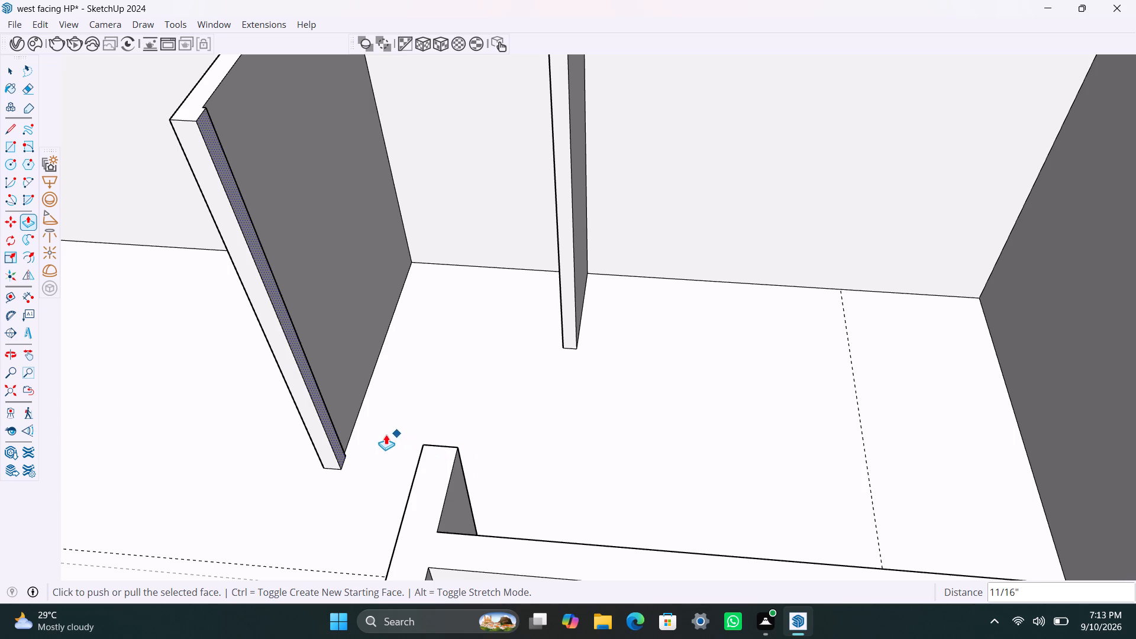
drag(343, 445, 456, 475)
click(456, 475)
scroll(597, 415, down, 3)
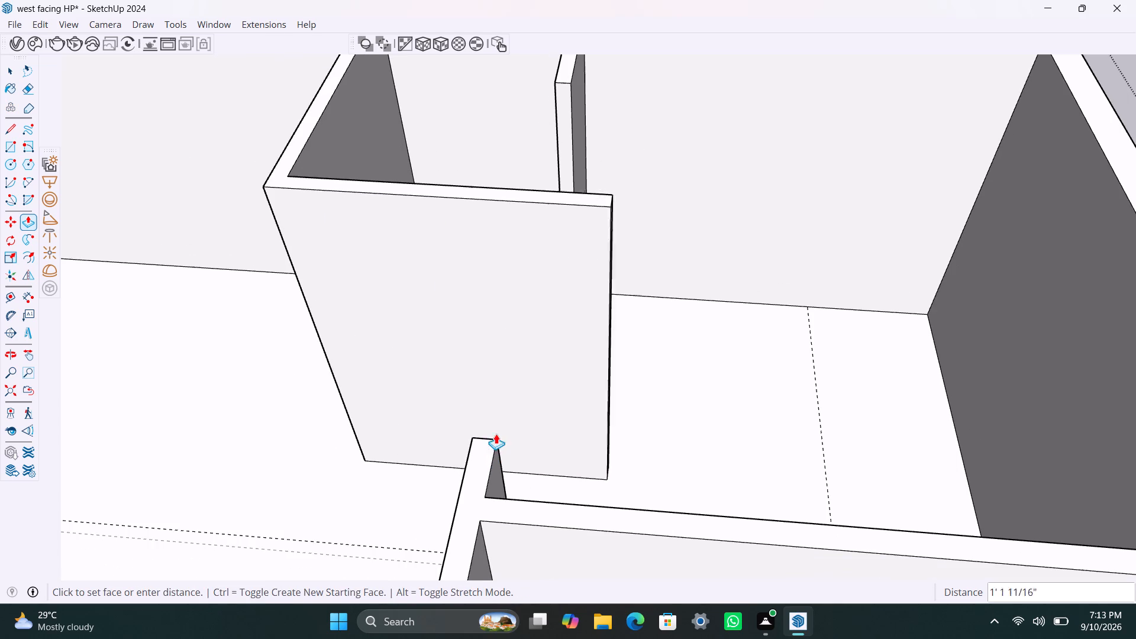
click(489, 479)
key(space)
Copy the cross wall's vertical end edge 4.5" back along its face on the side toward the long outer wall.
scroll(578, 369, down, 2)
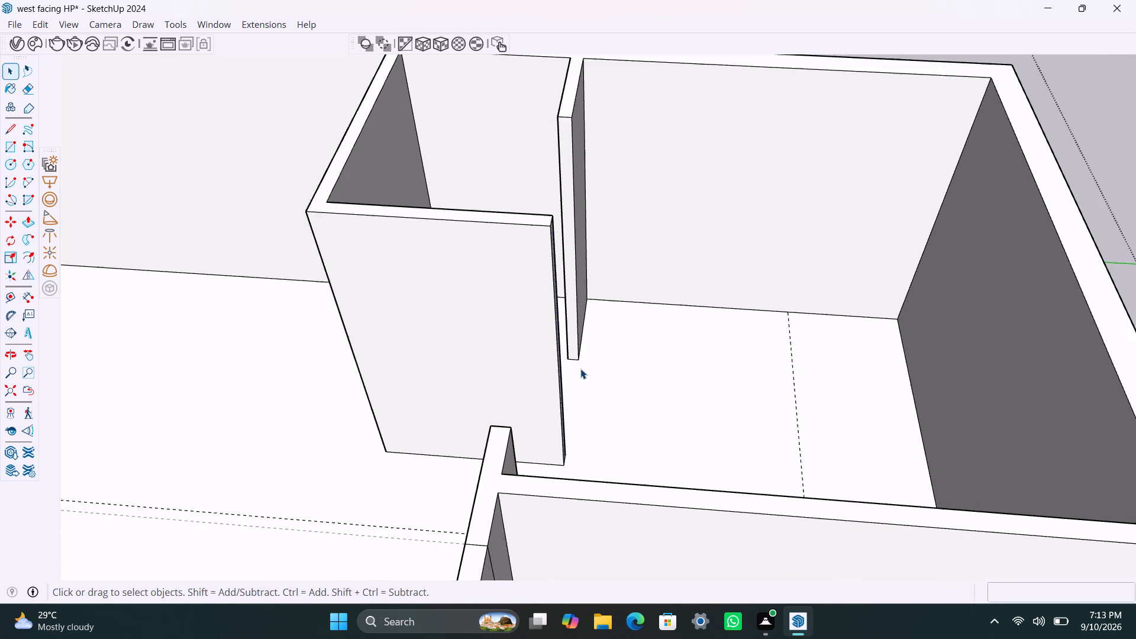
scroll(580, 369, down, 1)
middle_drag(640, 373, 206, 388)
scroll(480, 334, up, 2)
scroll(536, 320, down, 1)
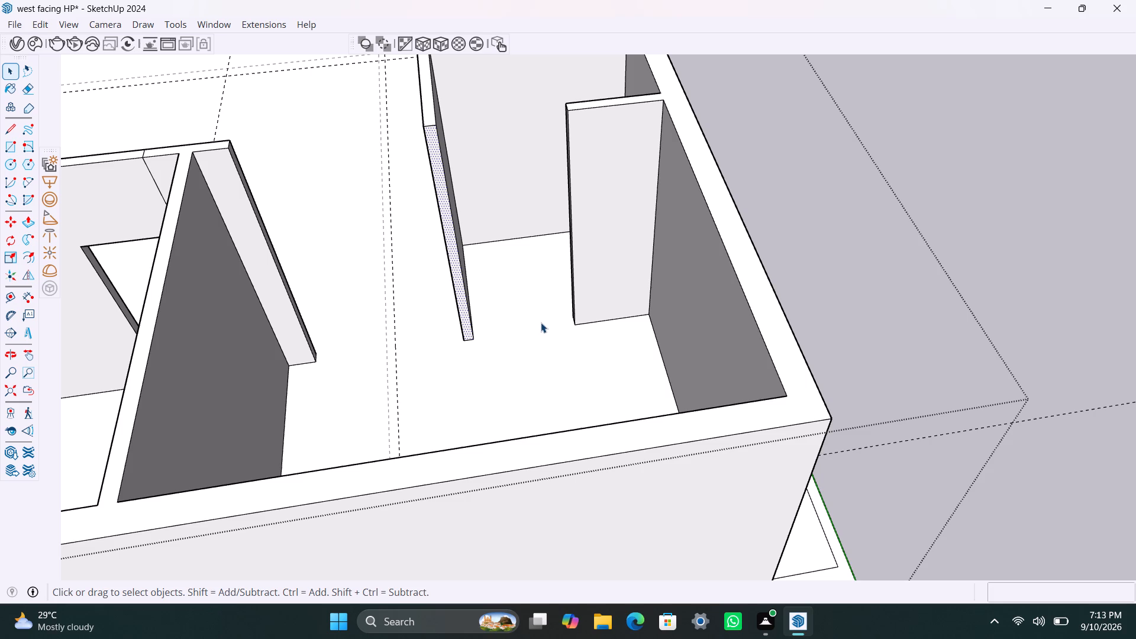
middle_drag(537, 327, 553, 390)
scroll(567, 379, up, 2)
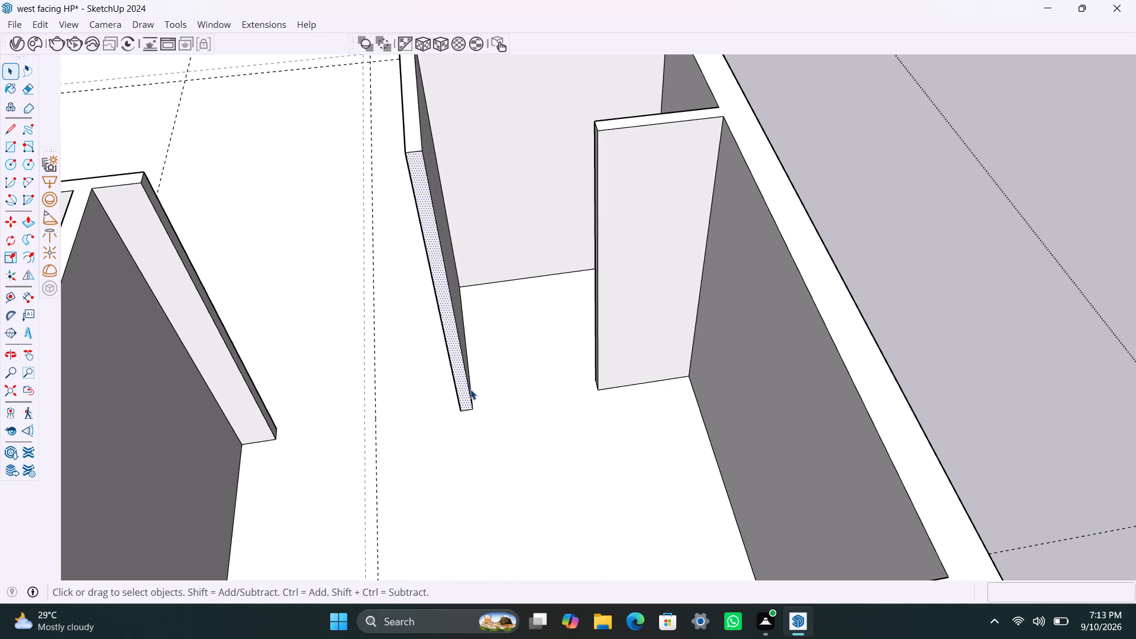
scroll(483, 376, down, 2)
middle_drag(489, 377, 384, 377)
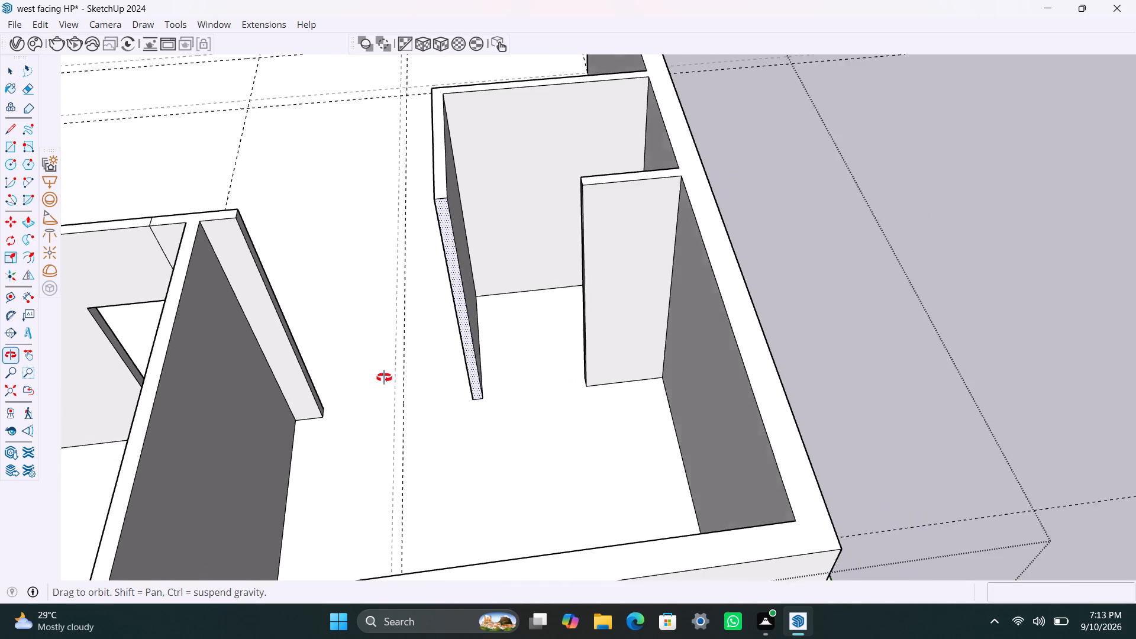
middle_drag(384, 377, 237, 386)
scroll(640, 346, up, 4)
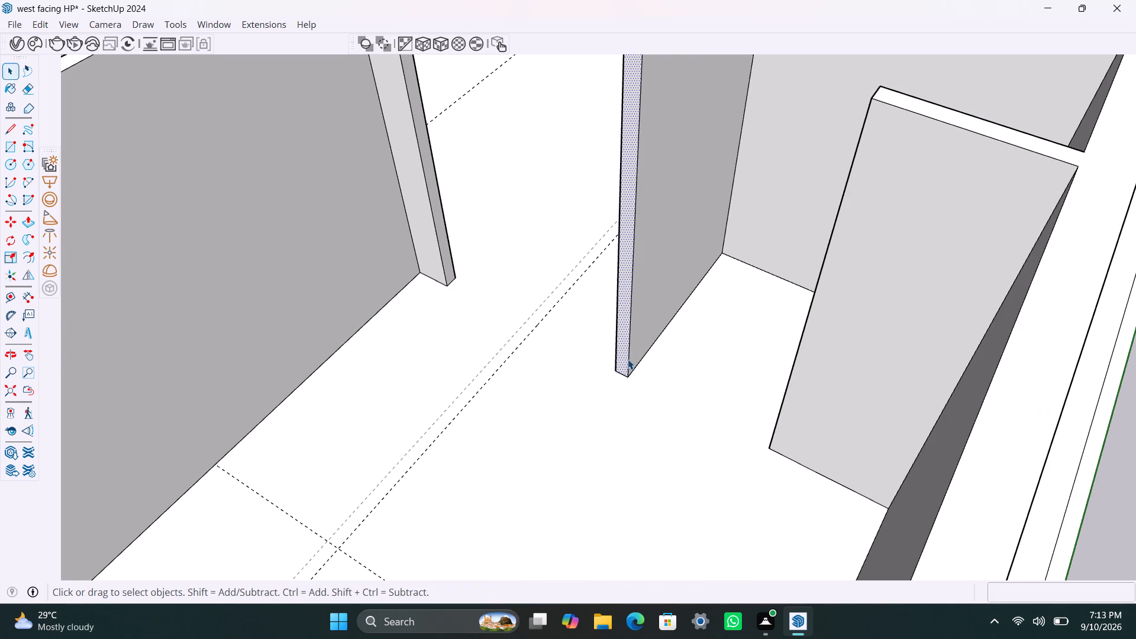
click(630, 343)
key(m)
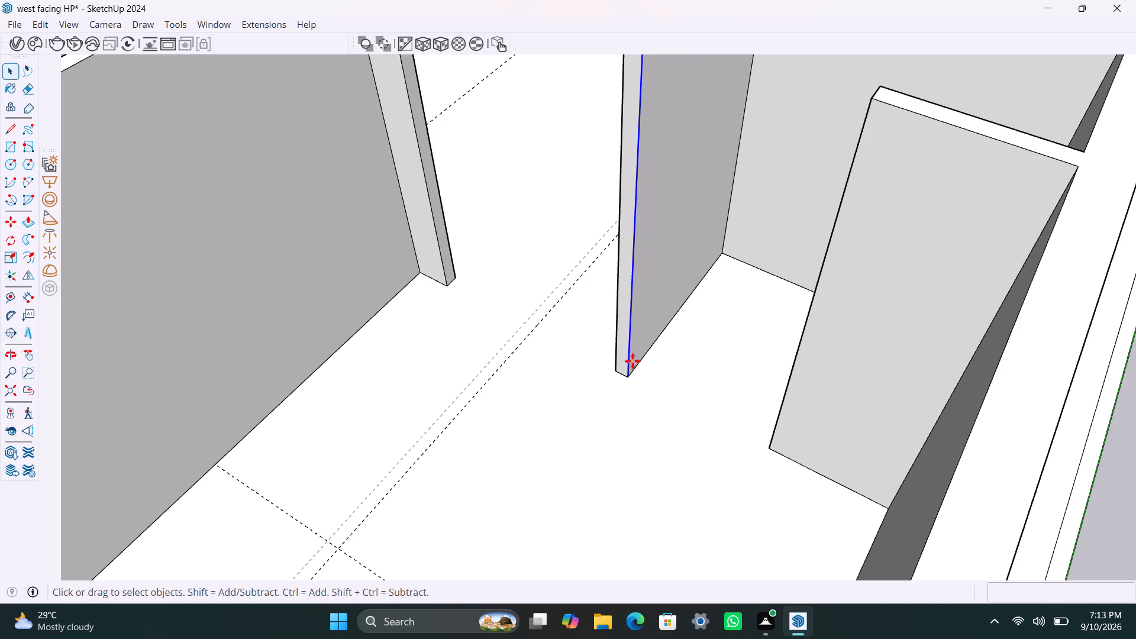
click(632, 376)
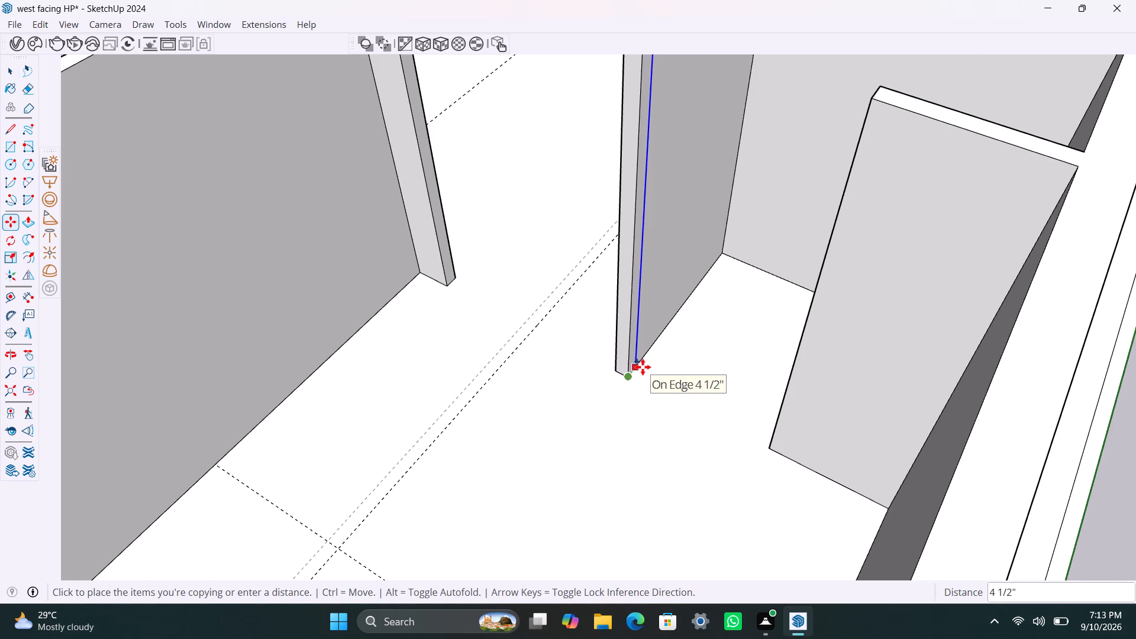
text(4.5")
key(Return)
key(space)
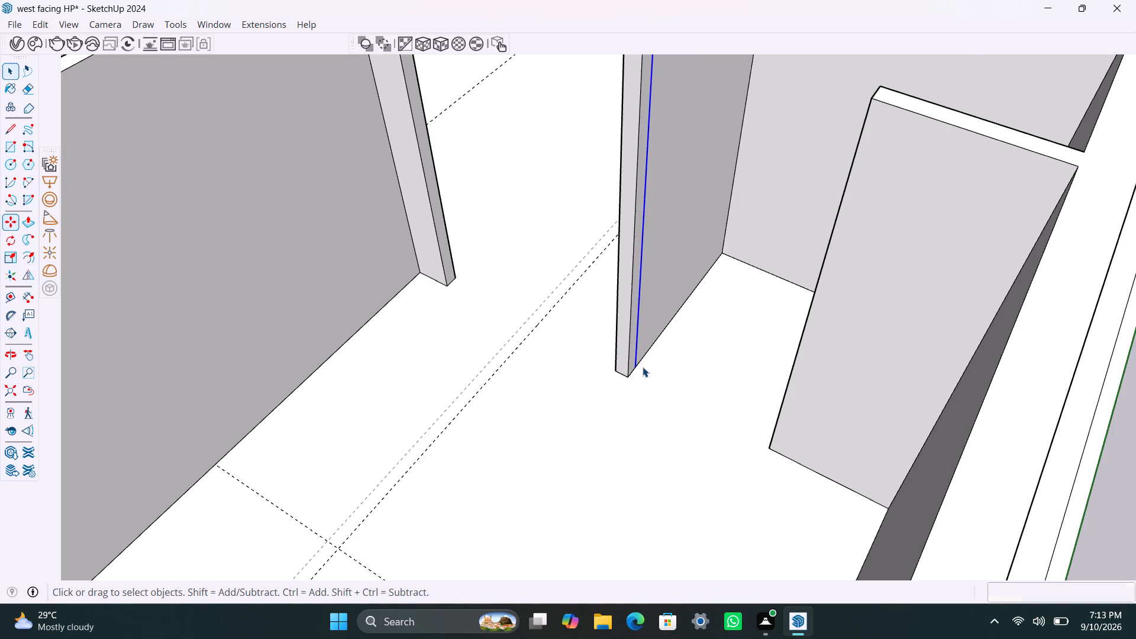
Push/Pull the new 4.5" strip at the cross wall's end 1' toward the 3' partition.
scroll(634, 344, up, 3)
click(634, 343)
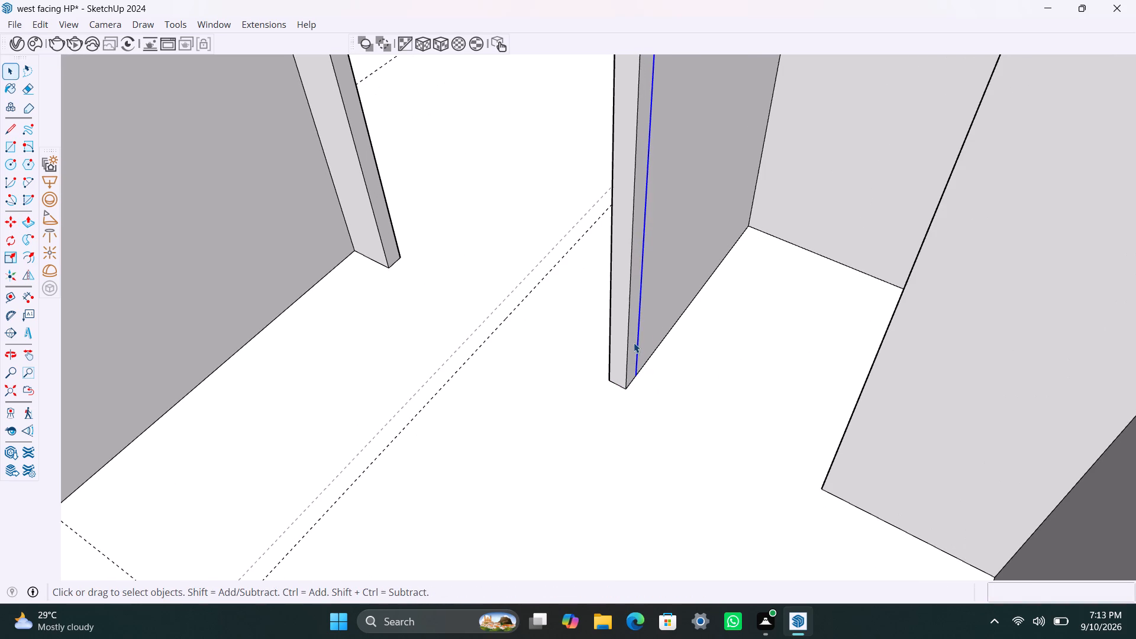
key(p)
drag(632, 337, 638, 338)
text(1')
key(Return)
key(space)
Copy the top edge of the 1' return's end face 3' down, marking the lintel depth.
scroll(664, 395, down, 2)
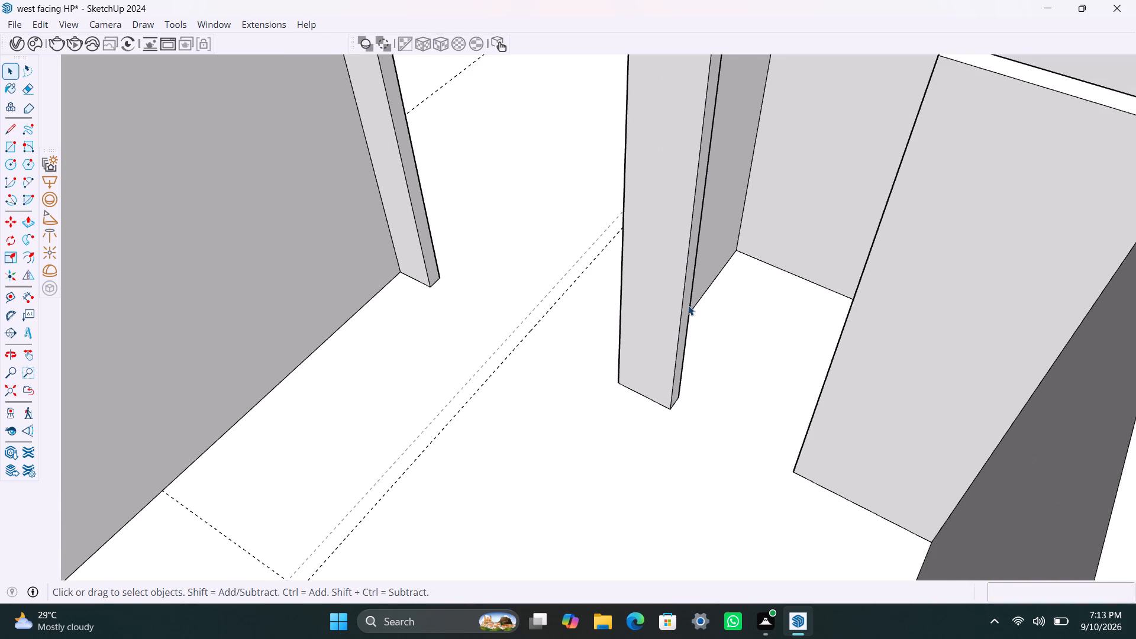
scroll(698, 277, up, 2)
scroll(692, 306, down, 5)
scroll(708, 92, up, 1)
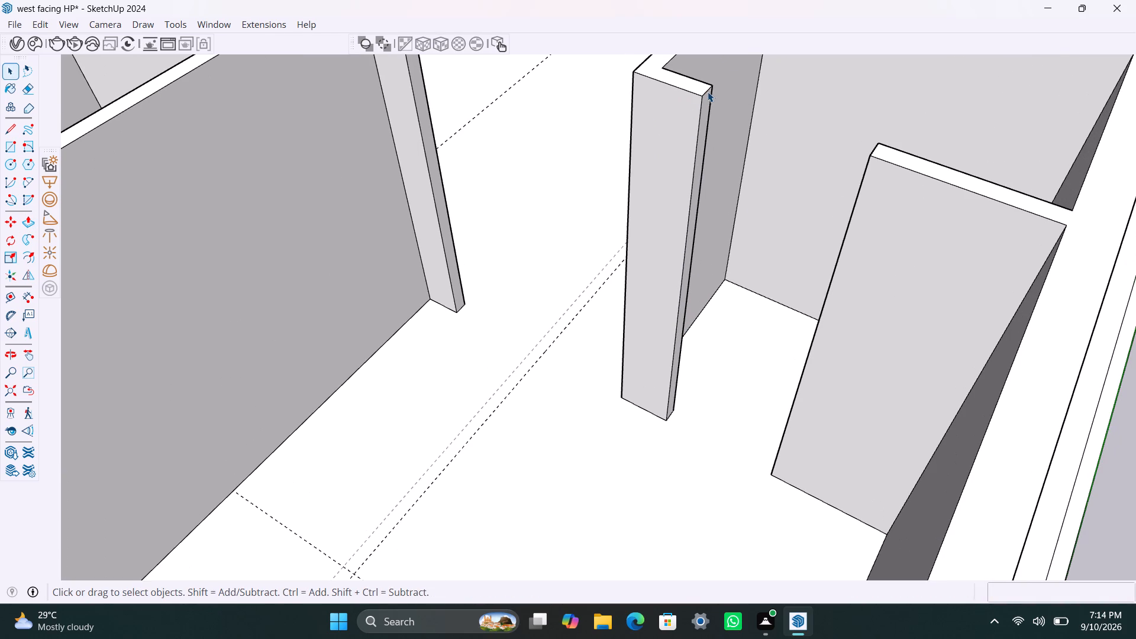
click(708, 92)
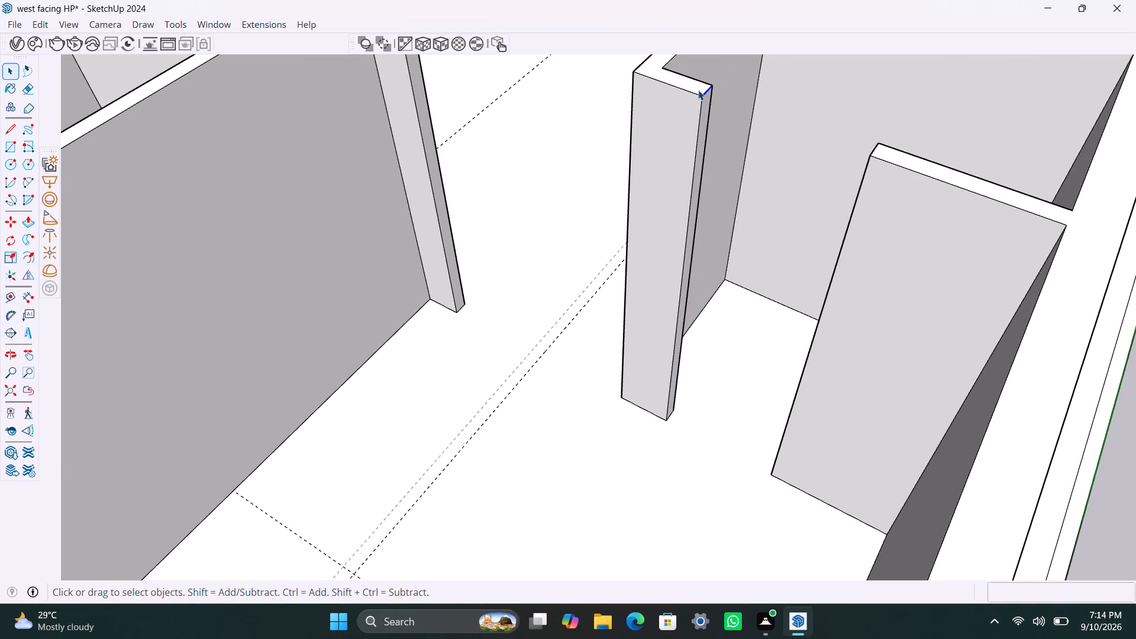
key(m)
click(704, 98)
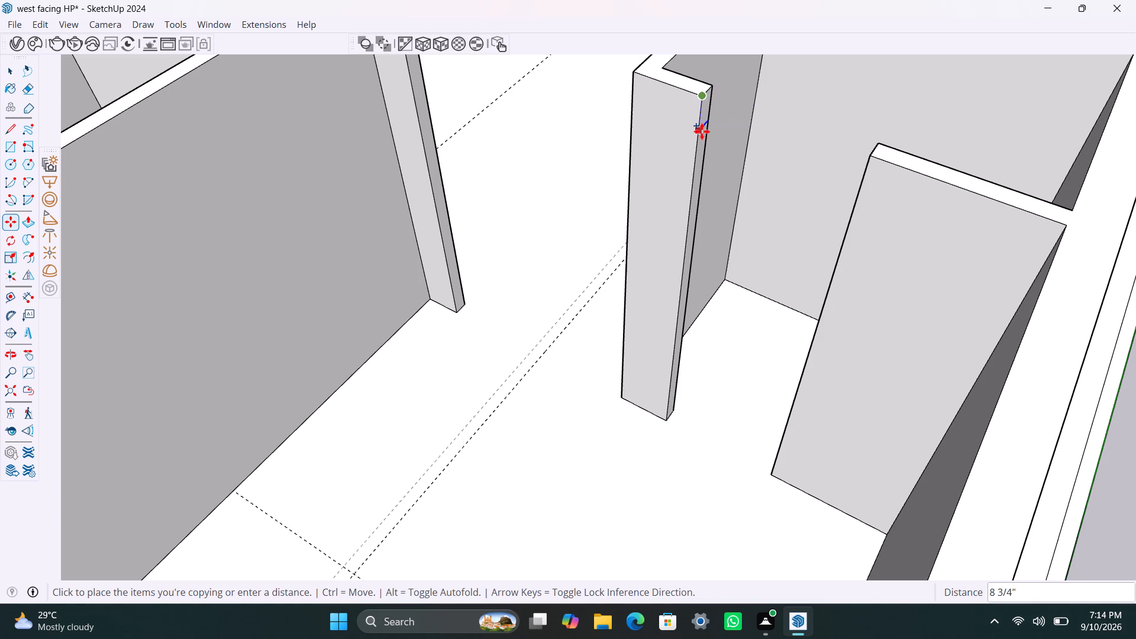
text(3')
key(Return)
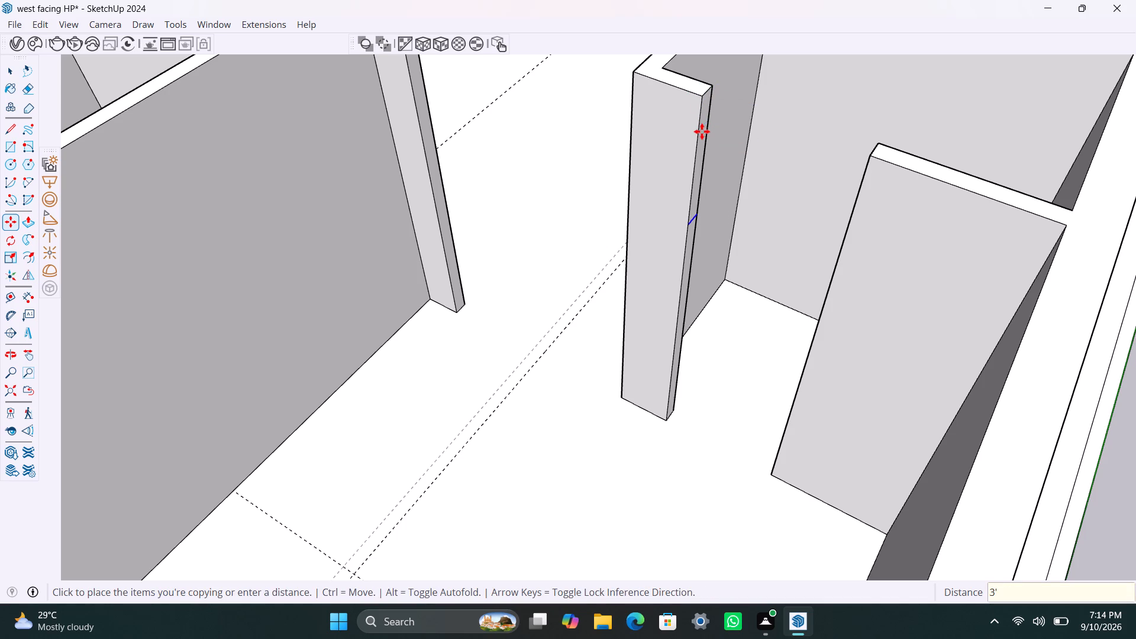
key(space)
Push/Pull the upper 3' of the return's end face across to the 3' partition, forming a lintel over the door opening.
scroll(700, 157, up, 2)
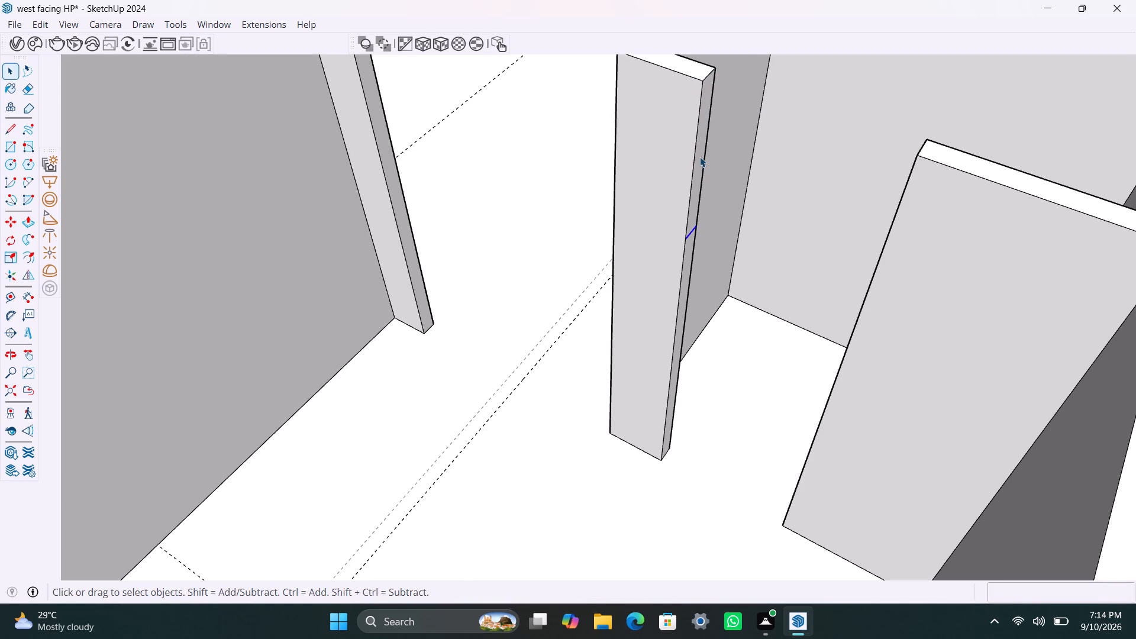
double_click(700, 157)
key(p)
drag(700, 157, 887, 258)
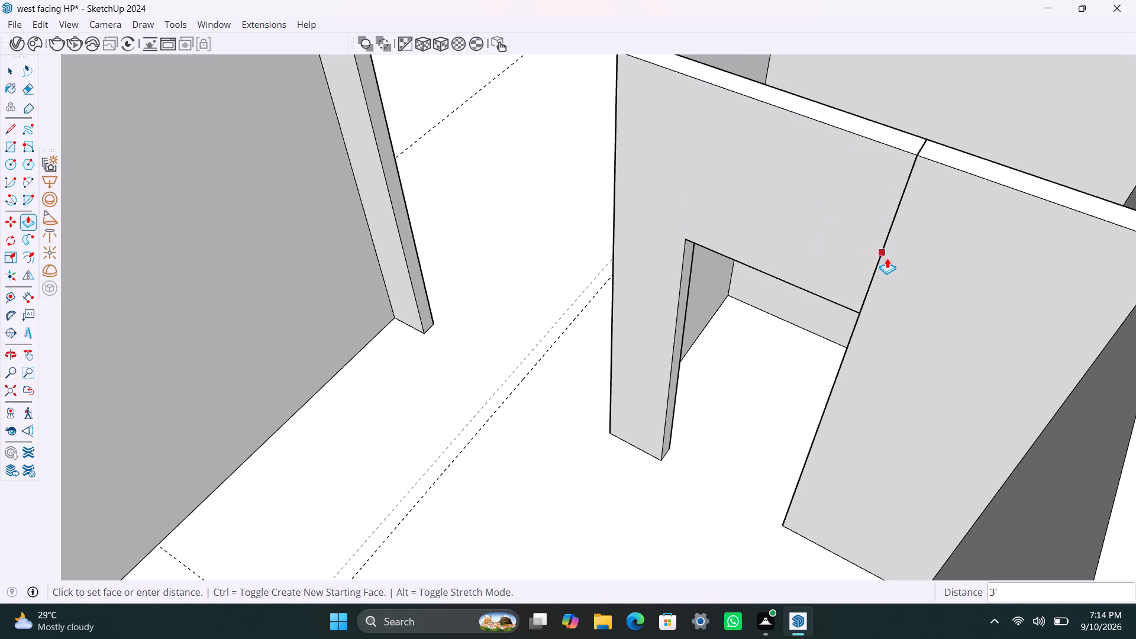
drag(887, 258, 888, 259)
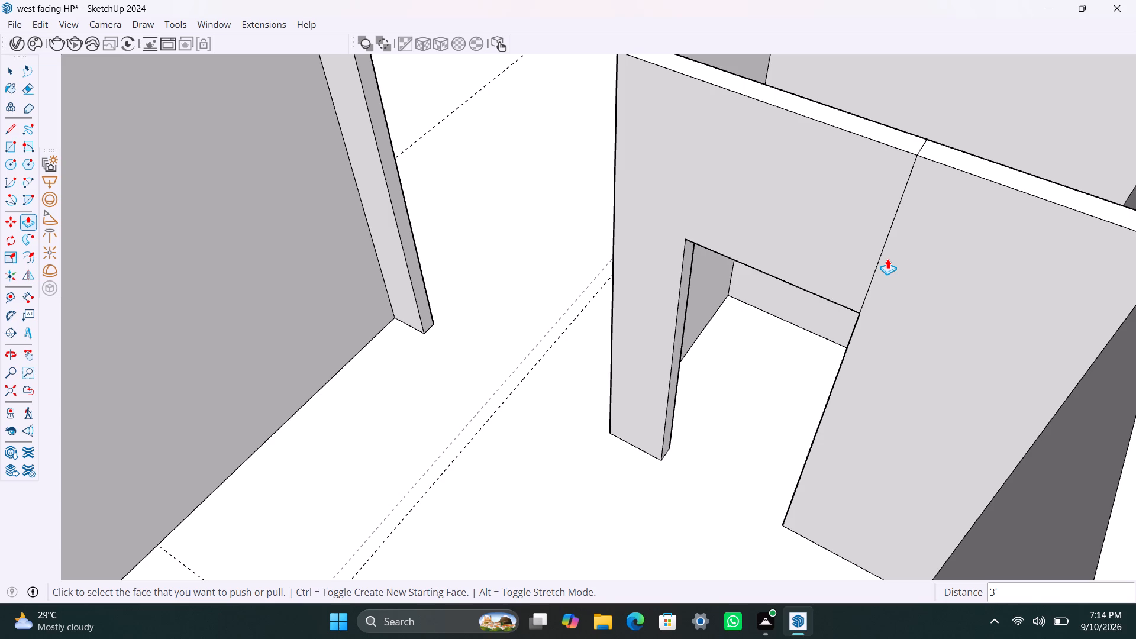
key(space)
Copy the vertical corner edge beside the new door opening 4.5" along the cross wall's outer face.
scroll(556, 302, down, 1)
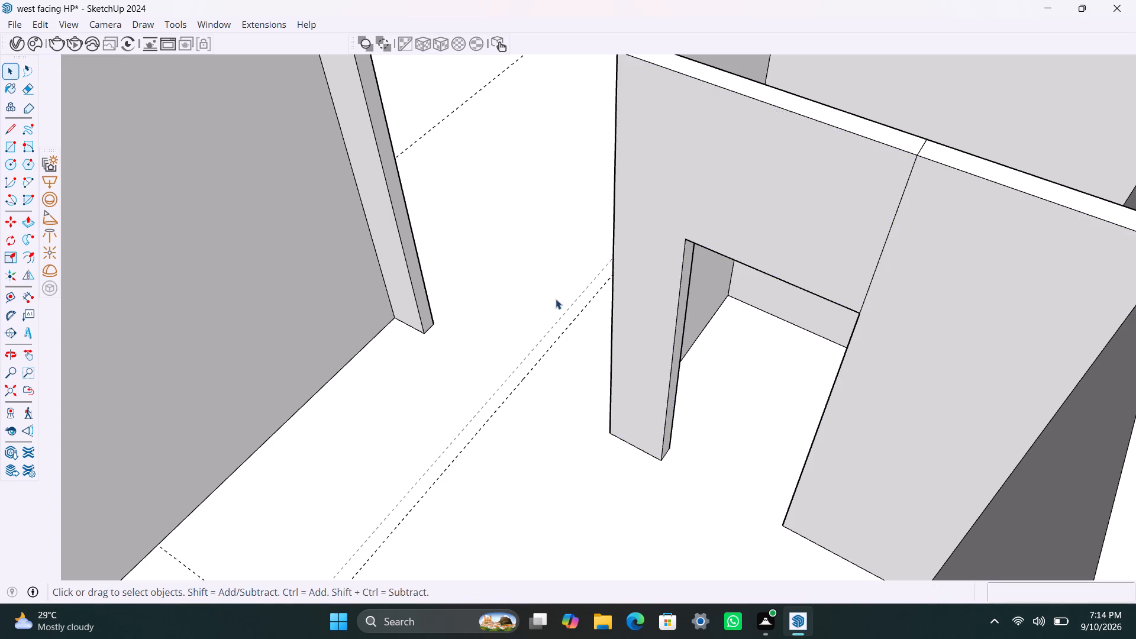
scroll(556, 299, down, 5)
middle_drag(551, 385, 856, 411)
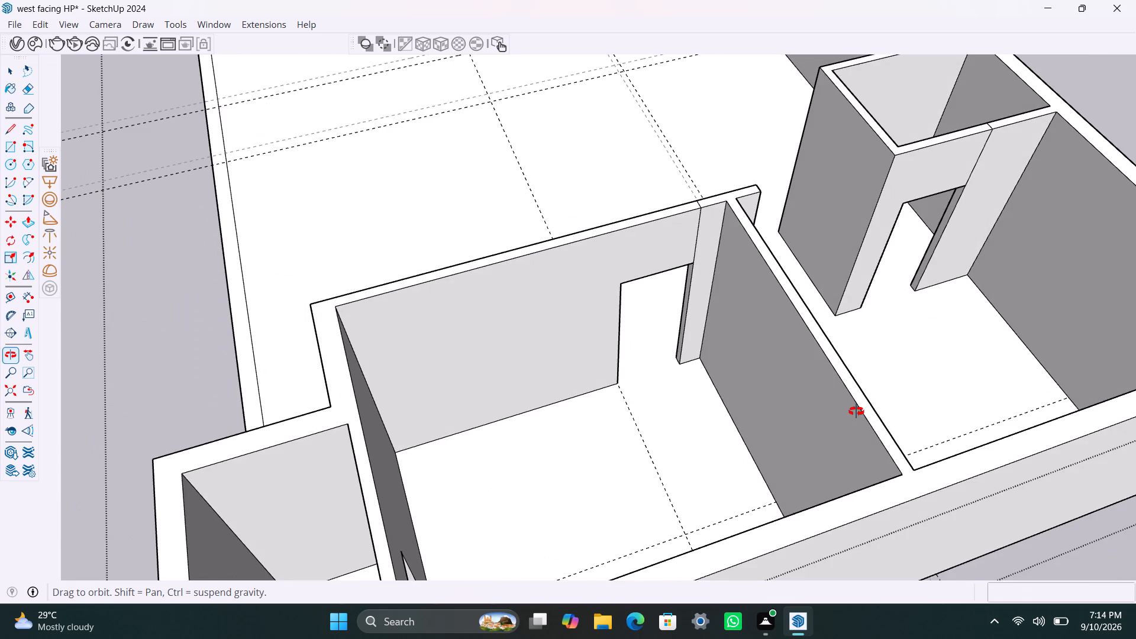
middle_drag(856, 411, 765, 430)
scroll(696, 343, up, 2)
middle_drag(735, 408, 779, 418)
scroll(796, 364, up, 2)
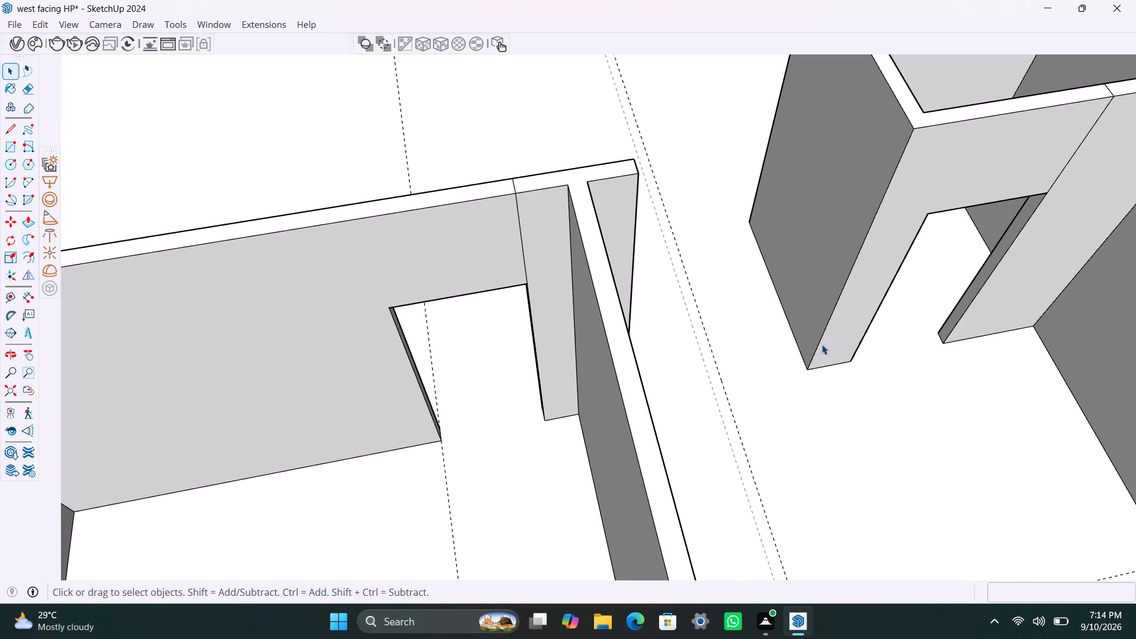
scroll(822, 344, up, 1)
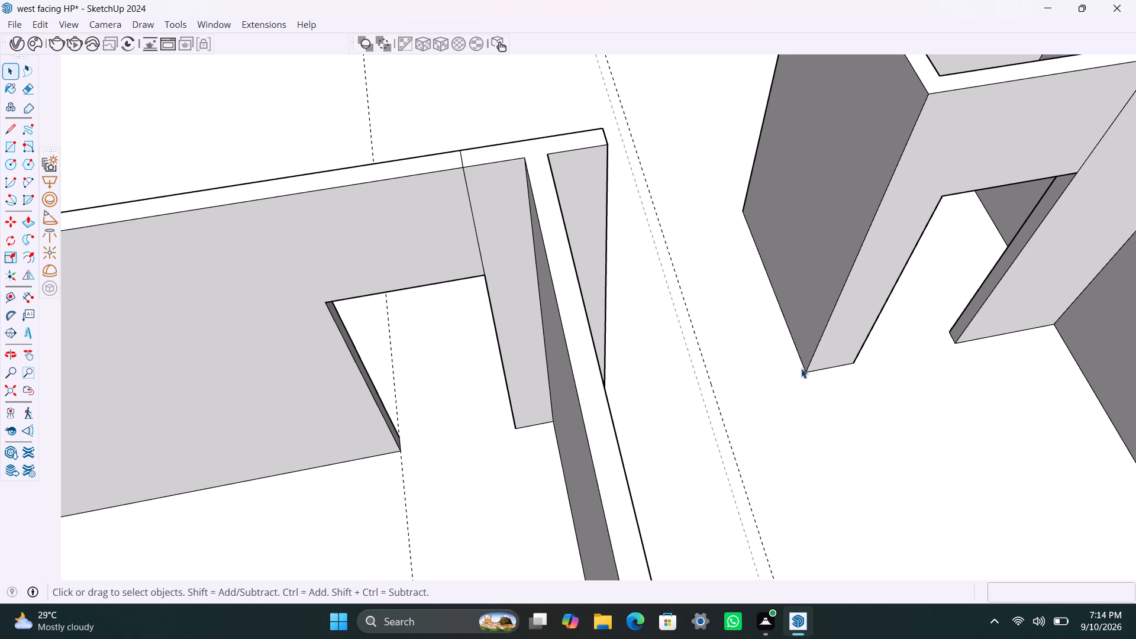
click(808, 369)
key(m)
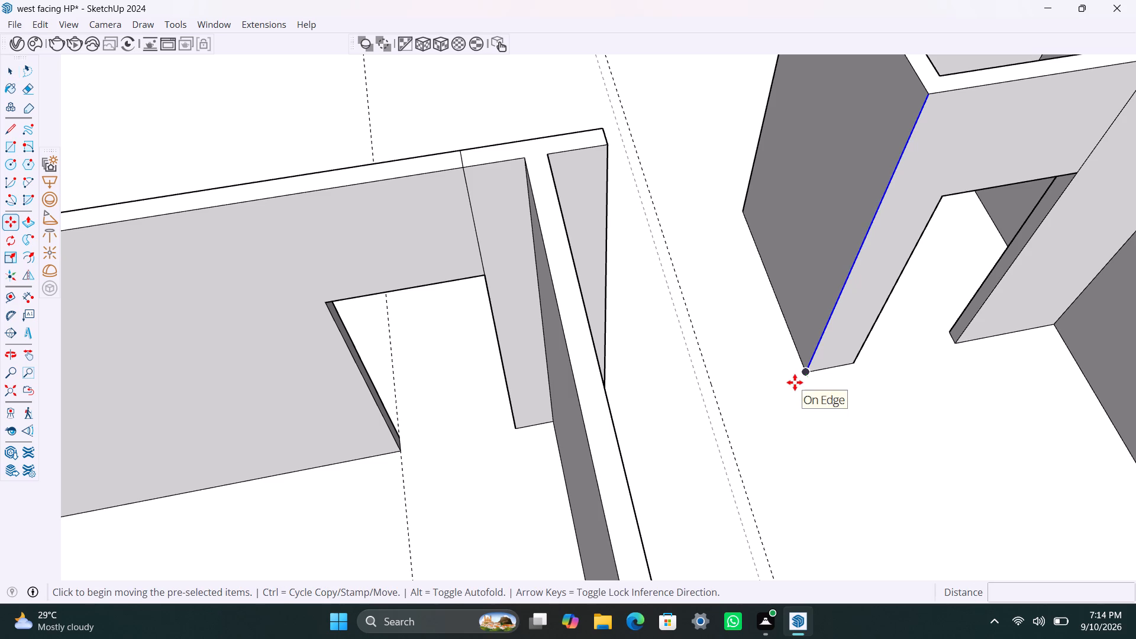
click(802, 373)
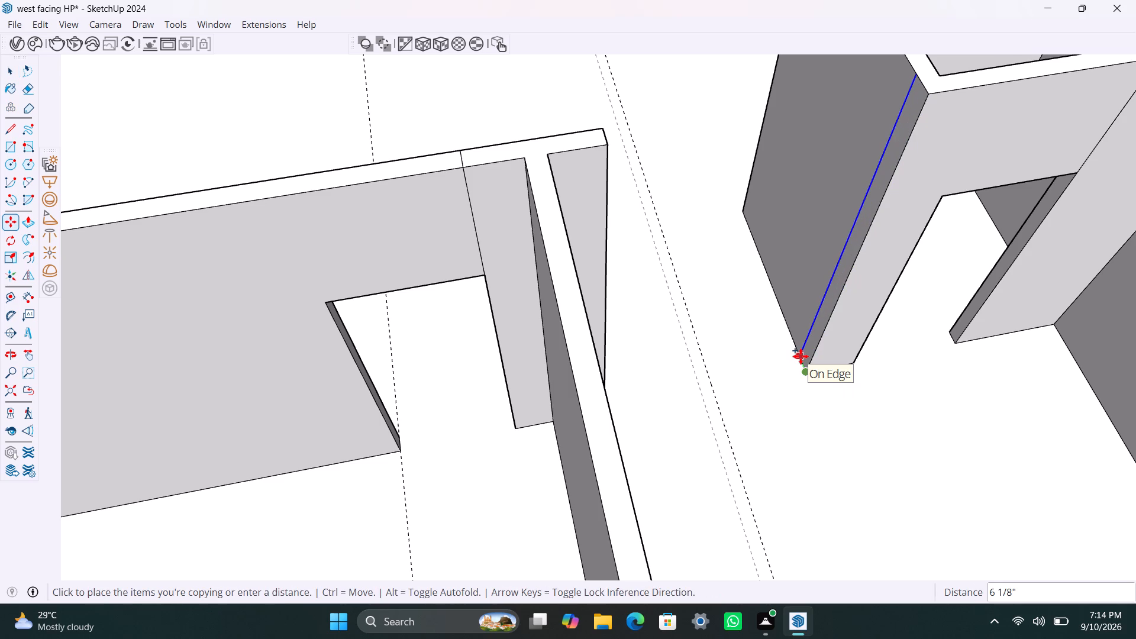
text(4.5")
key(Return)
key(space)
Push/Pull the 4.5" strip at that corner out about 2' 7 1/2" toward the opposite wall stub, extending the door wall.
scroll(801, 356, up, 2)
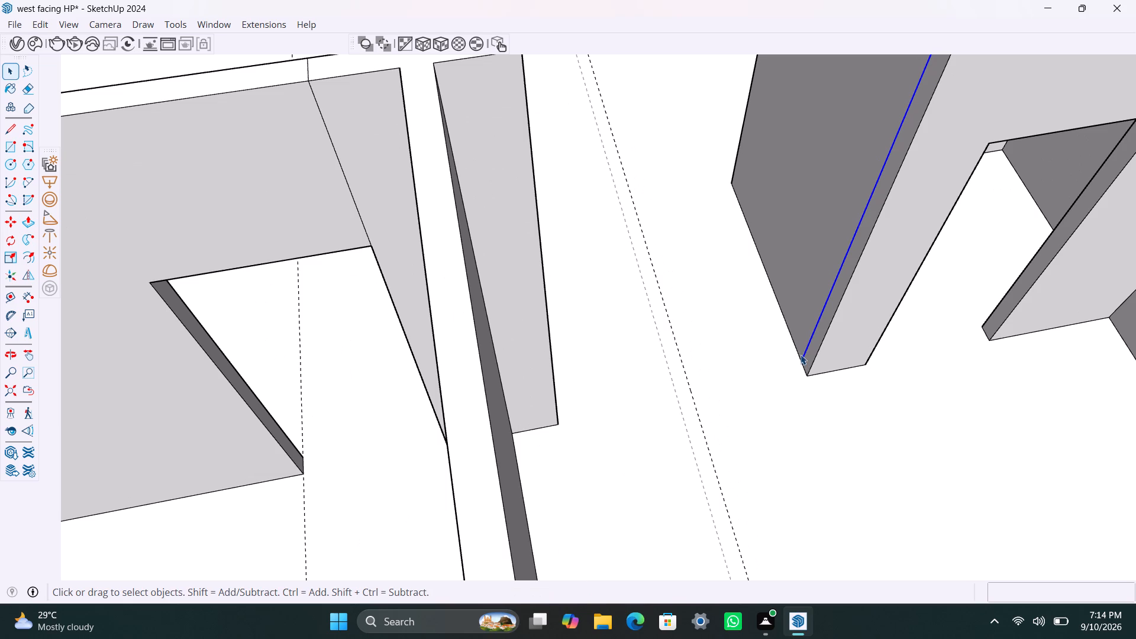
click(805, 362)
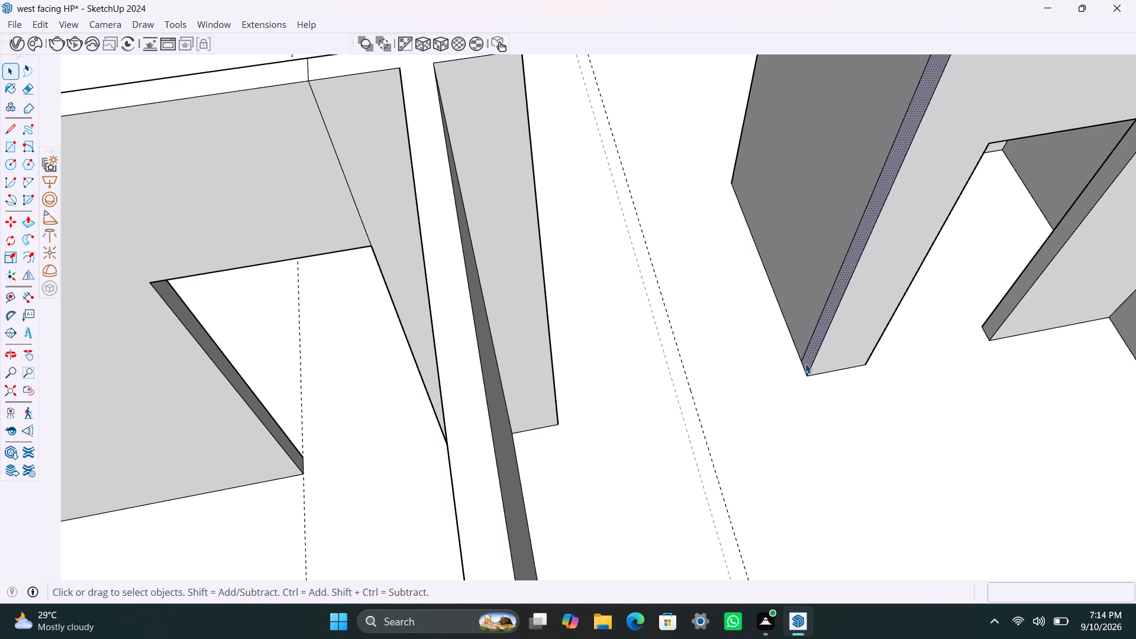
key(p)
drag(805, 363, 703, 431)
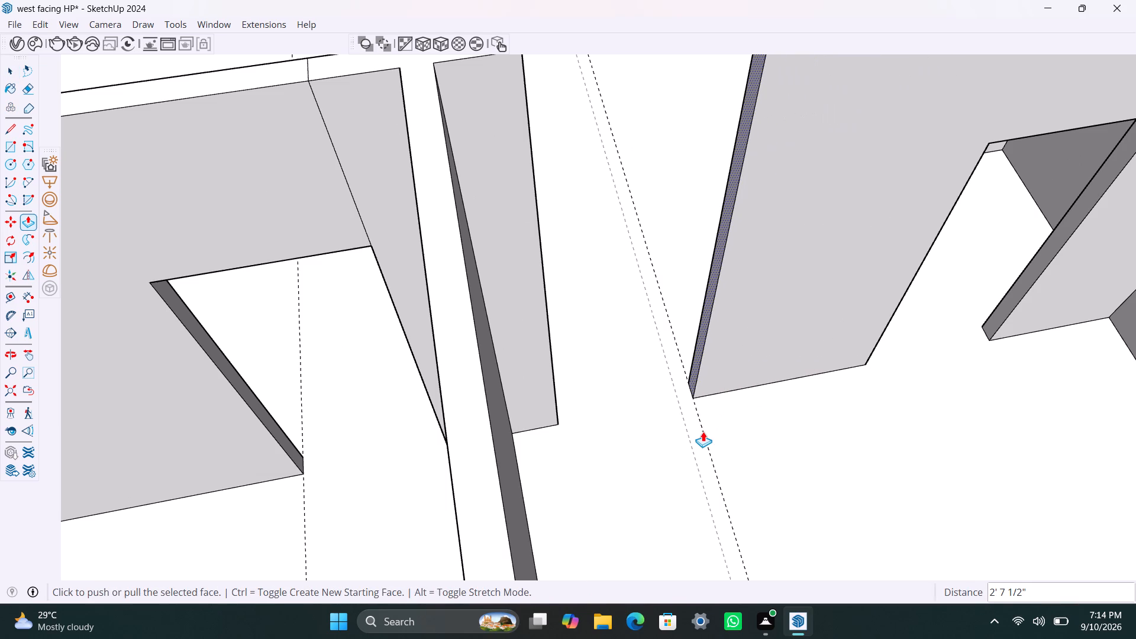
scroll(593, 353, down, 4)
Copy the top edge of the extended door wall's end face 3' down to mark another lintel.
scroll(681, 186, up, 2)
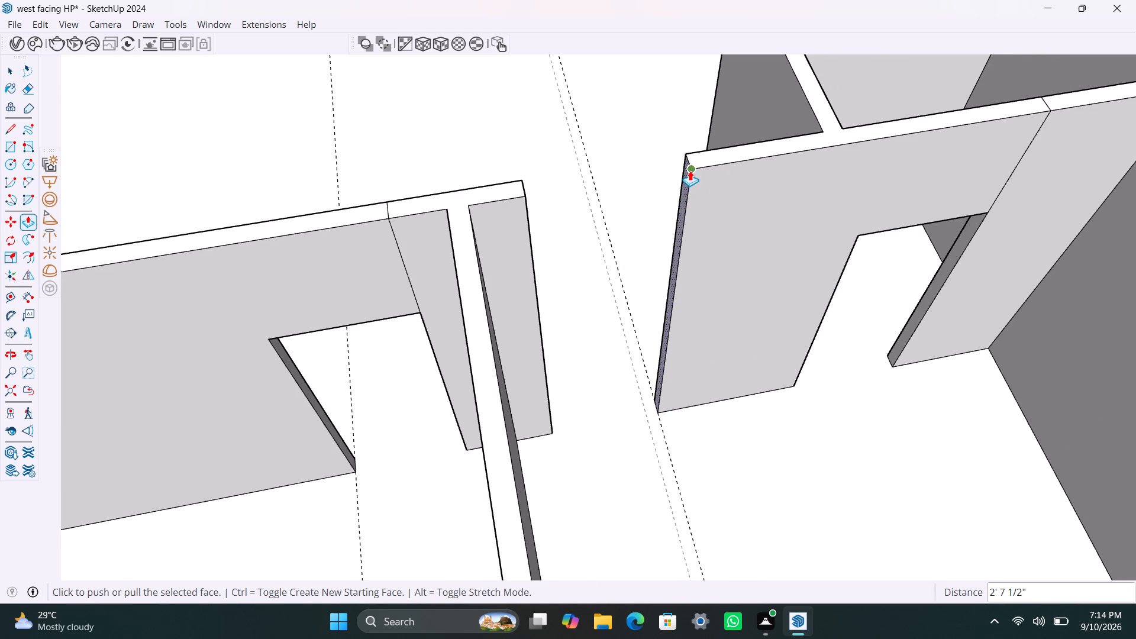
scroll(690, 170, up, 1)
key(space)
click(677, 173)
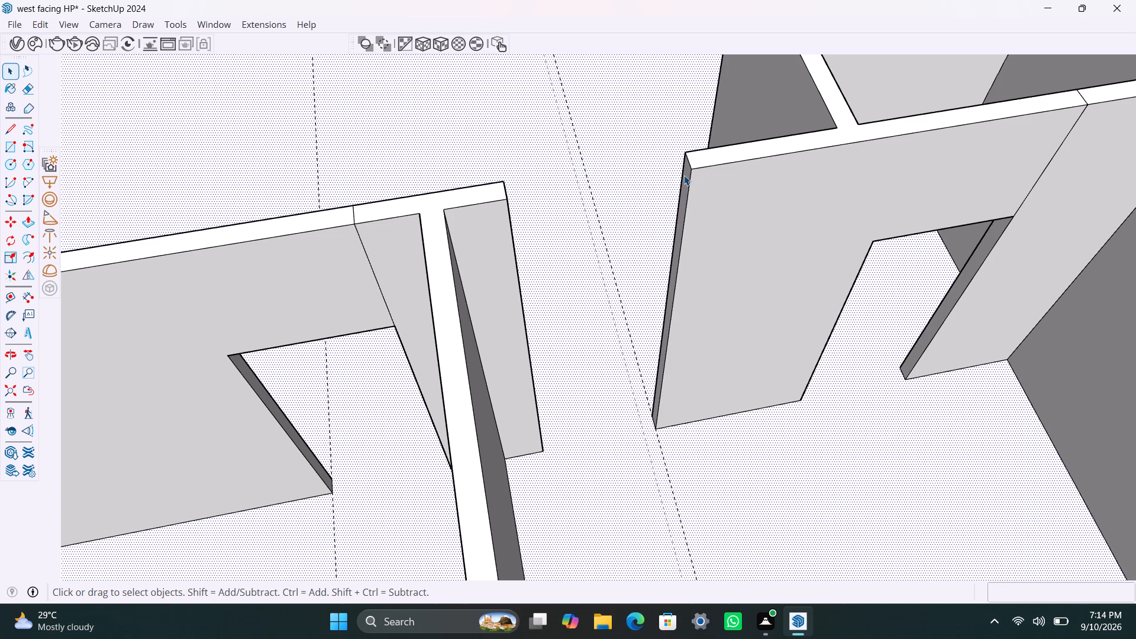
click(689, 170)
click(693, 169)
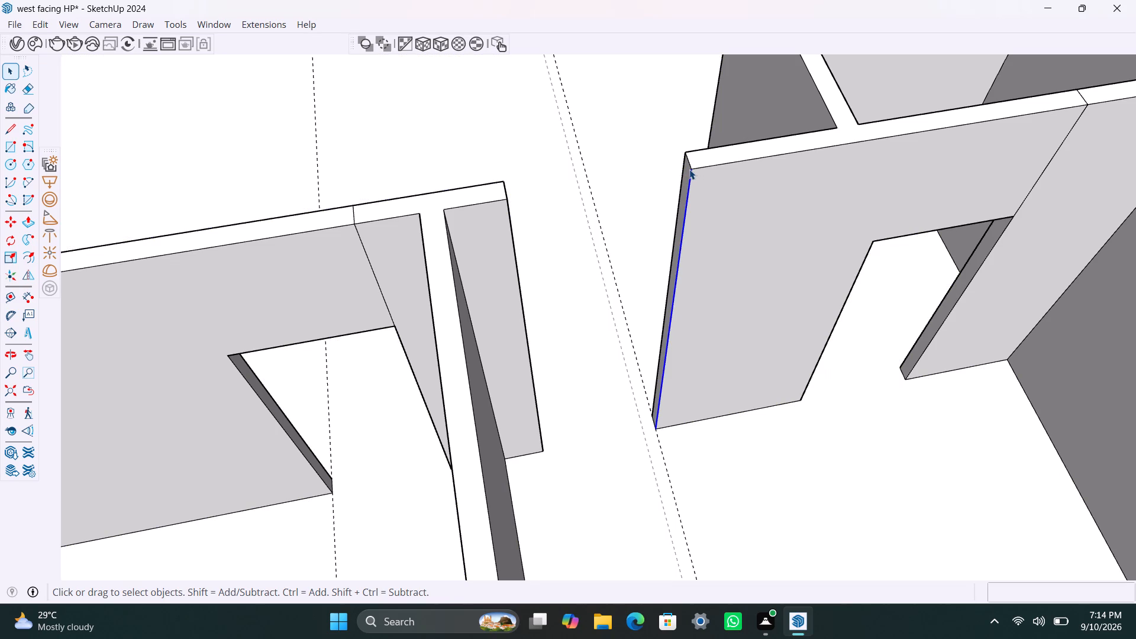
click(689, 166)
key(m)
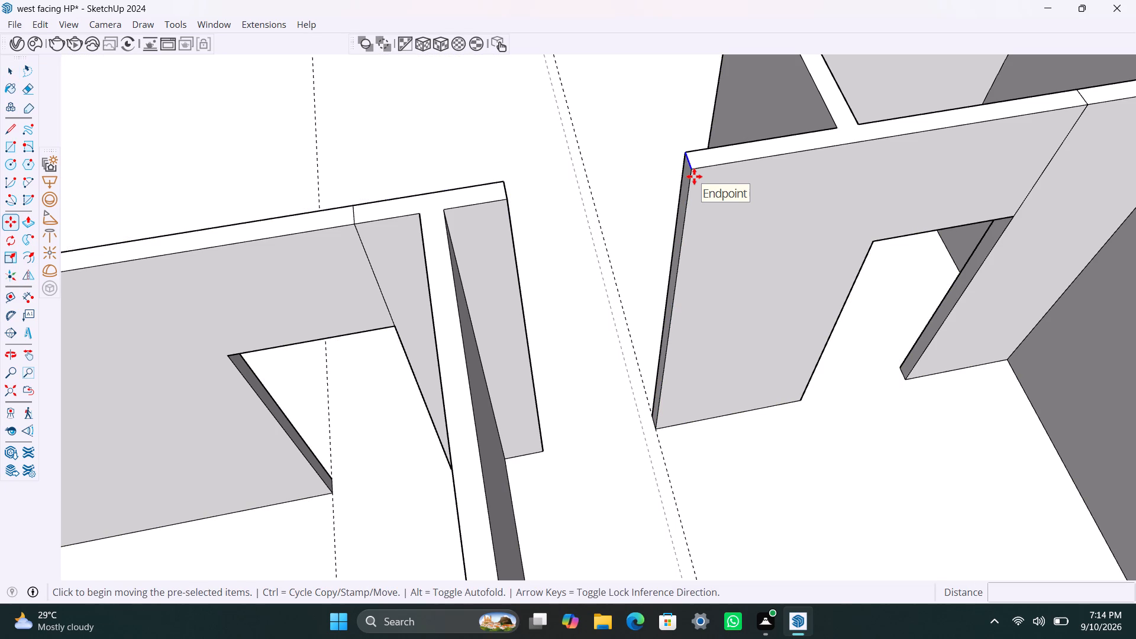
drag(693, 176, 686, 188)
text(3')
key(Return)
key(space)
Push/Pull the upper 3' of the extended door wall's end face 3' across to the opposite wall stub, forming a lintel.
click(682, 206)
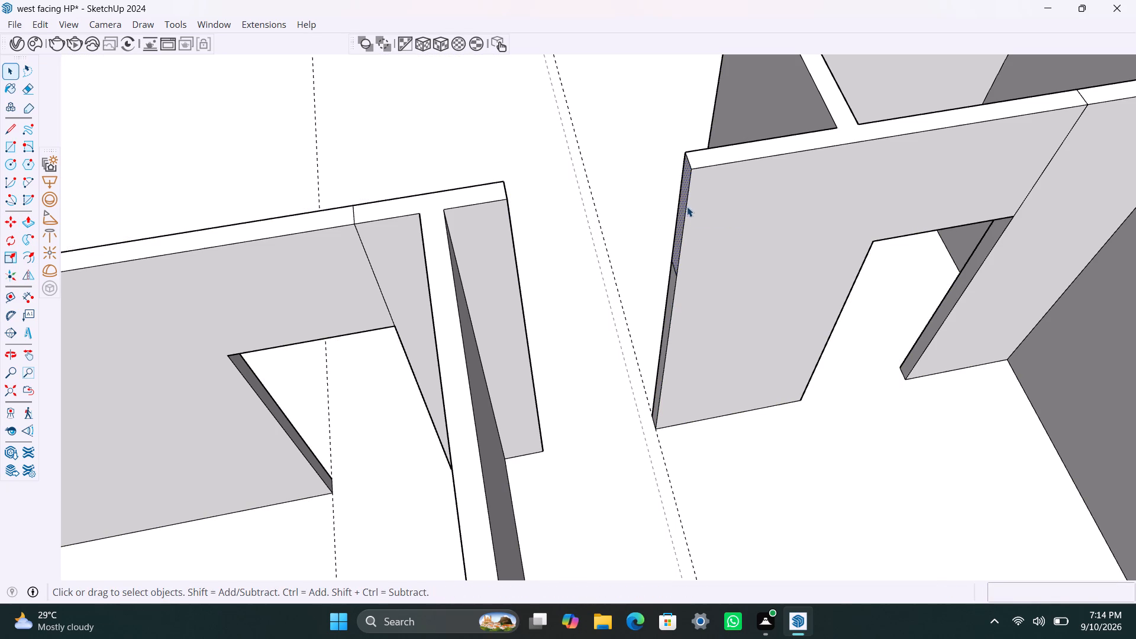
right_click(687, 206)
key(p)
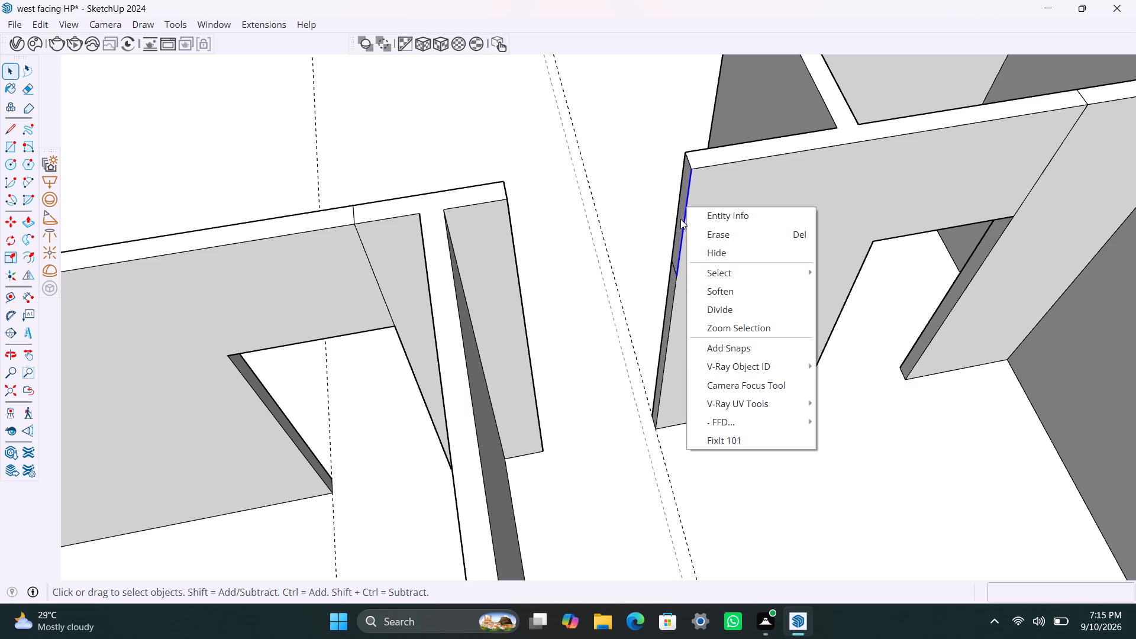
click(682, 220)
scroll(682, 220, up, 3)
click(682, 220)
key(p)
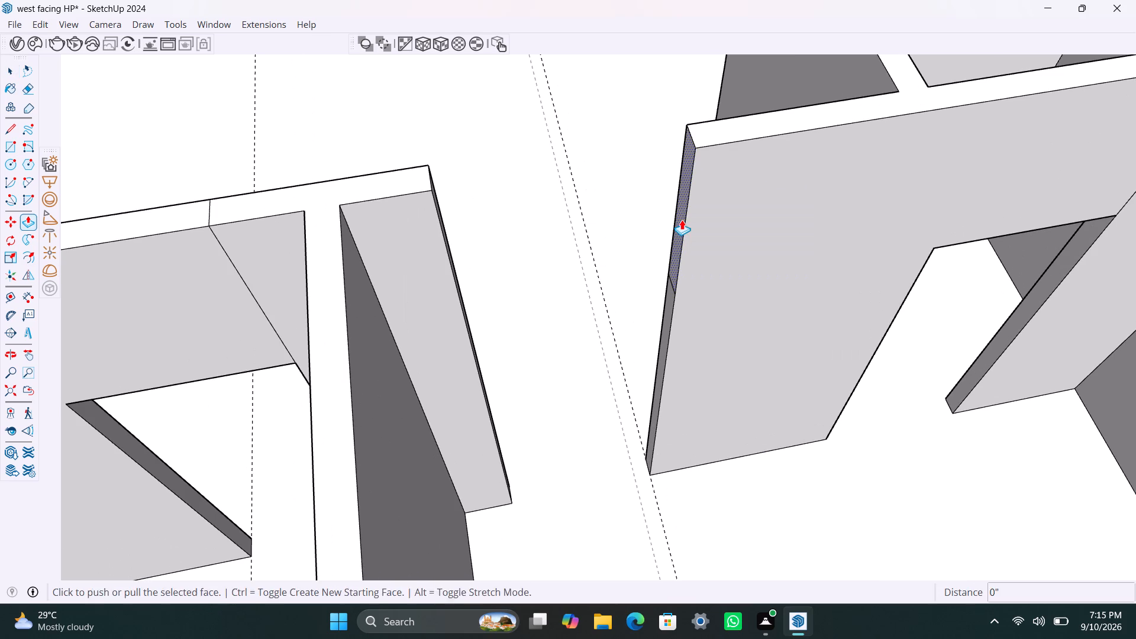
drag(682, 220, 458, 298)
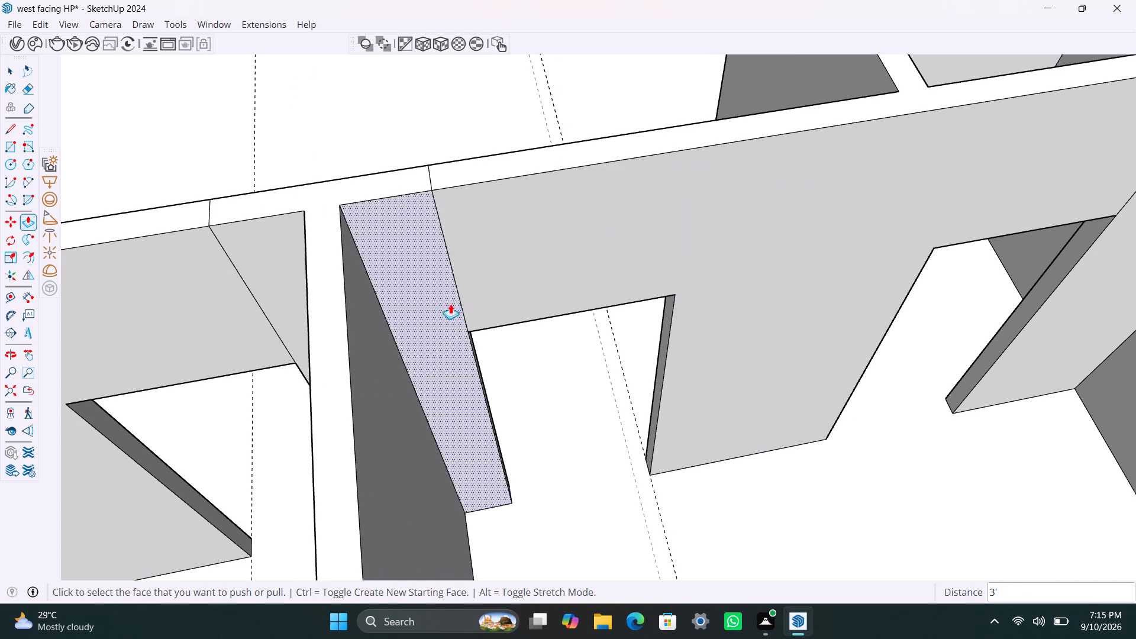
Save the model.
scroll(488, 382, down, 10)
key(ctrl+s)
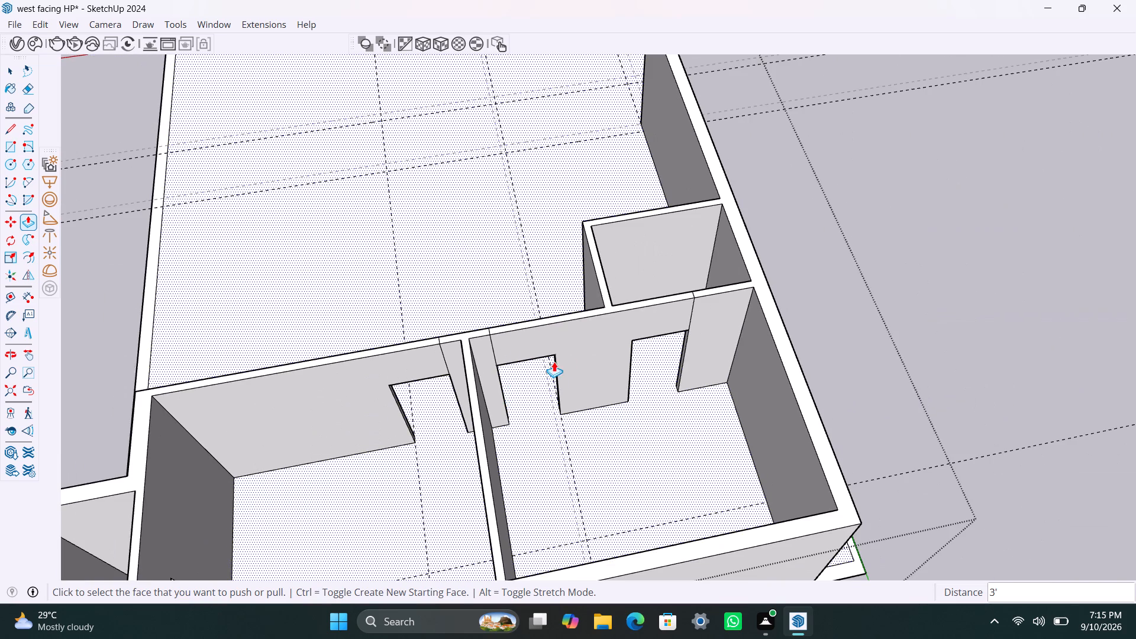
Copy the small room's free outer corner edge 4.5" along its front wall's outer face.
scroll(619, 341, down, 4)
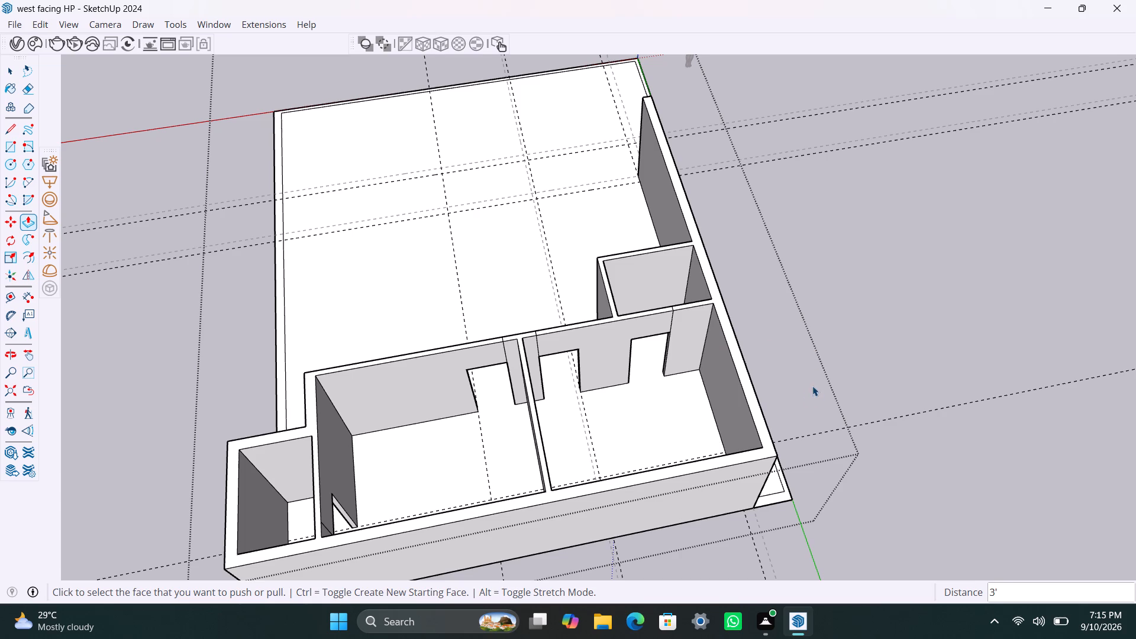
key(space)
scroll(834, 384, down, 4)
middle_drag(590, 346, 1096, 353)
scroll(729, 406, down, 3)
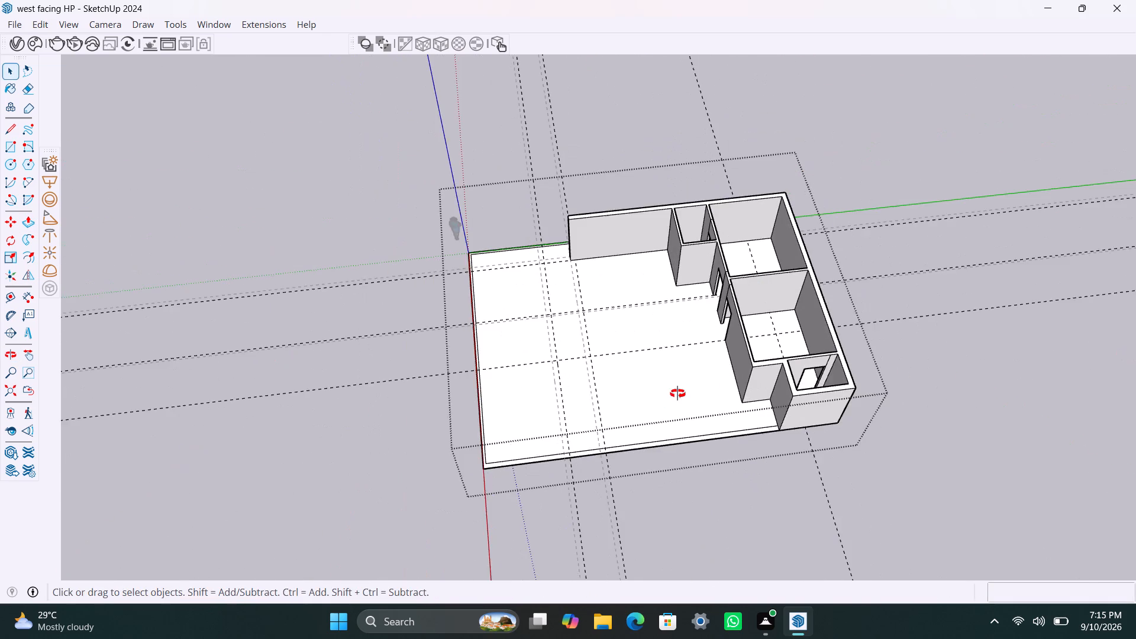
middle_drag(677, 393, 957, 374)
scroll(679, 277, up, 2)
middle_drag(632, 334, 875, 324)
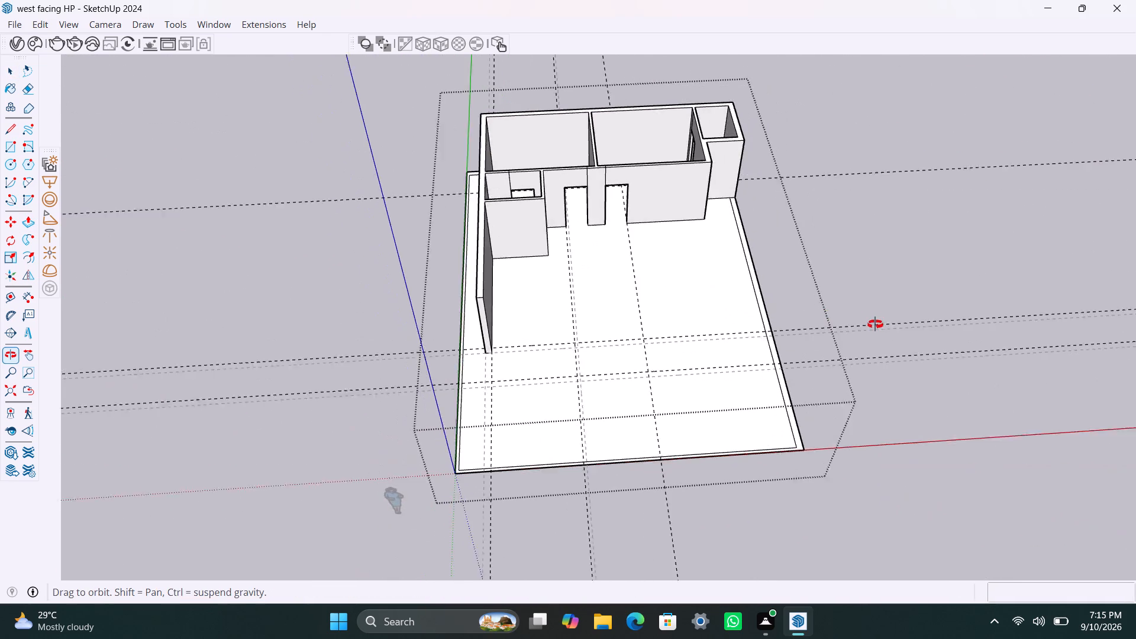
middle_drag(875, 324, 867, 324)
scroll(600, 250, up, 1)
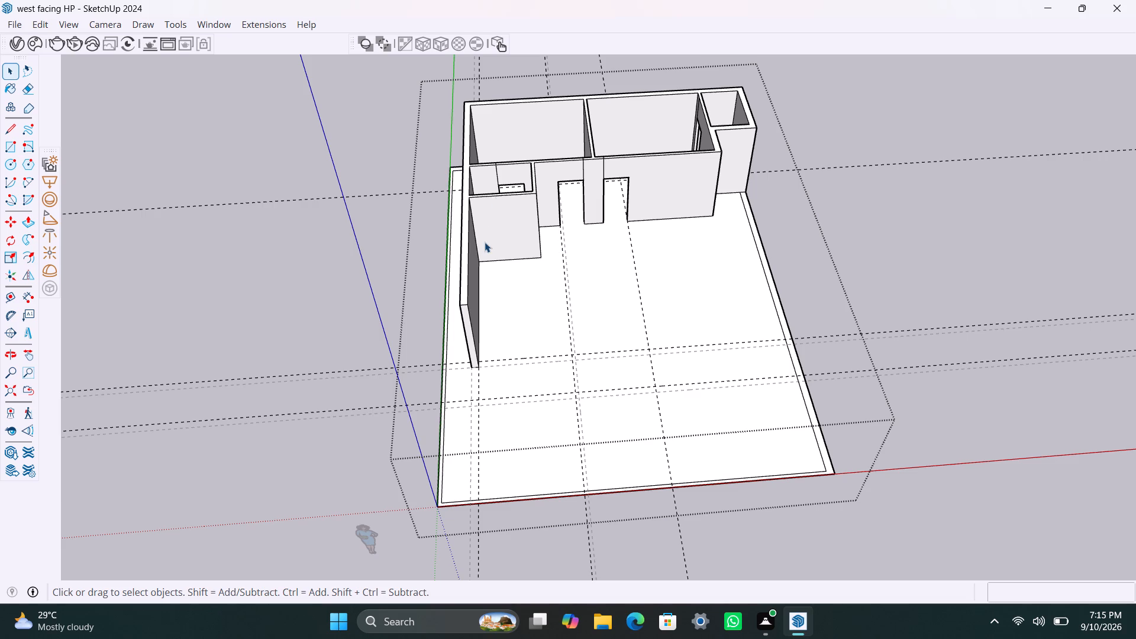
scroll(485, 242, up, 3)
middle_drag(495, 233, 462, 337)
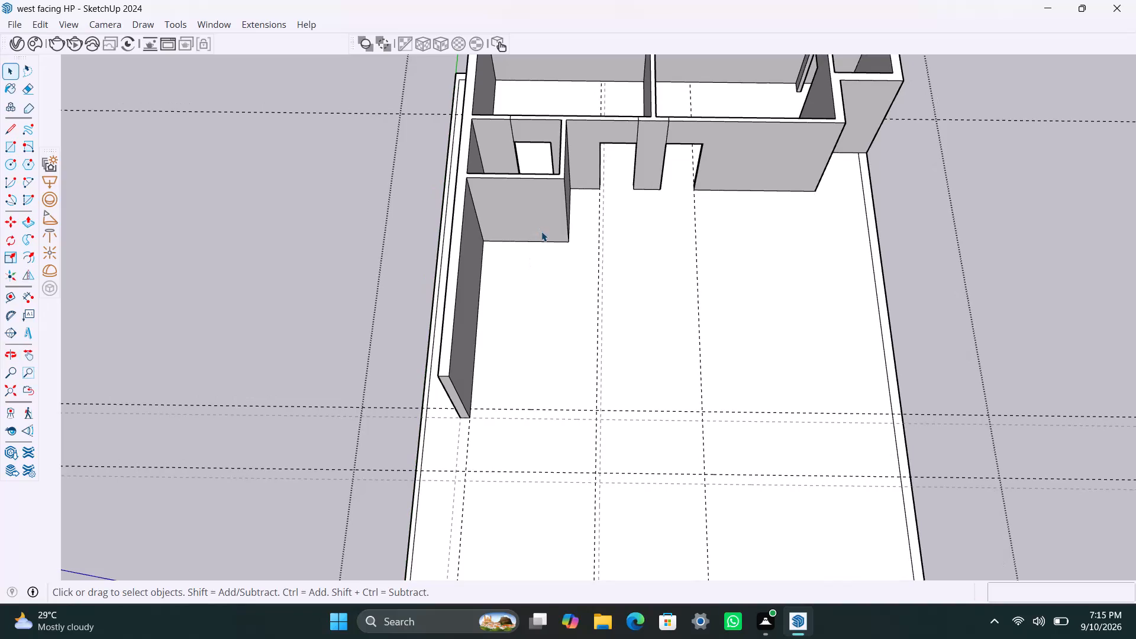
scroll(568, 238, up, 4)
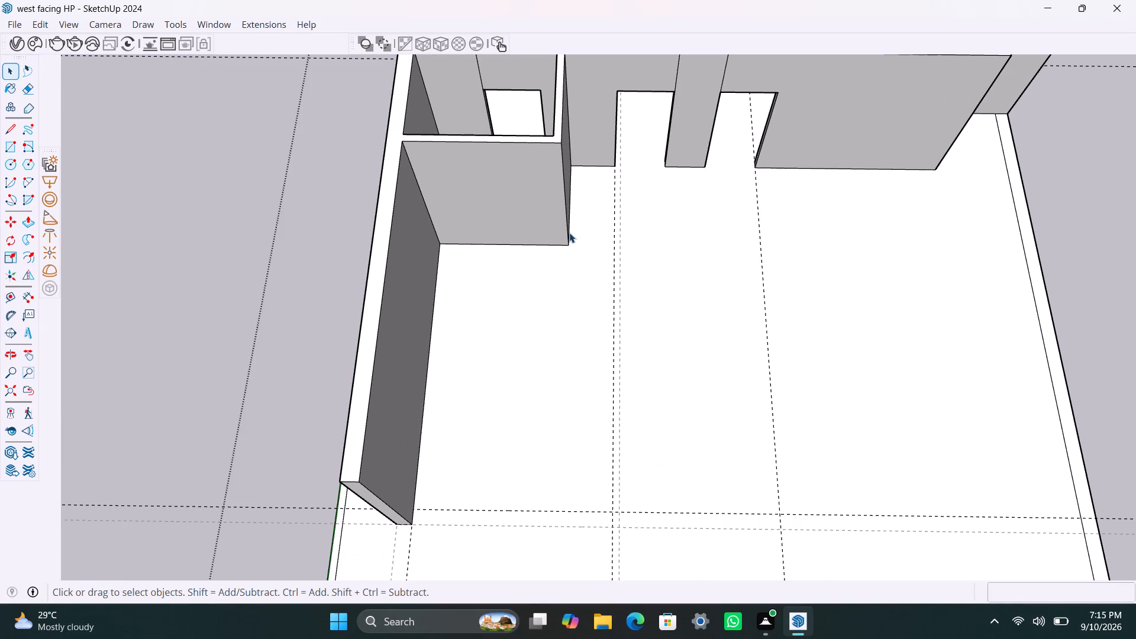
scroll(575, 221, up, 2)
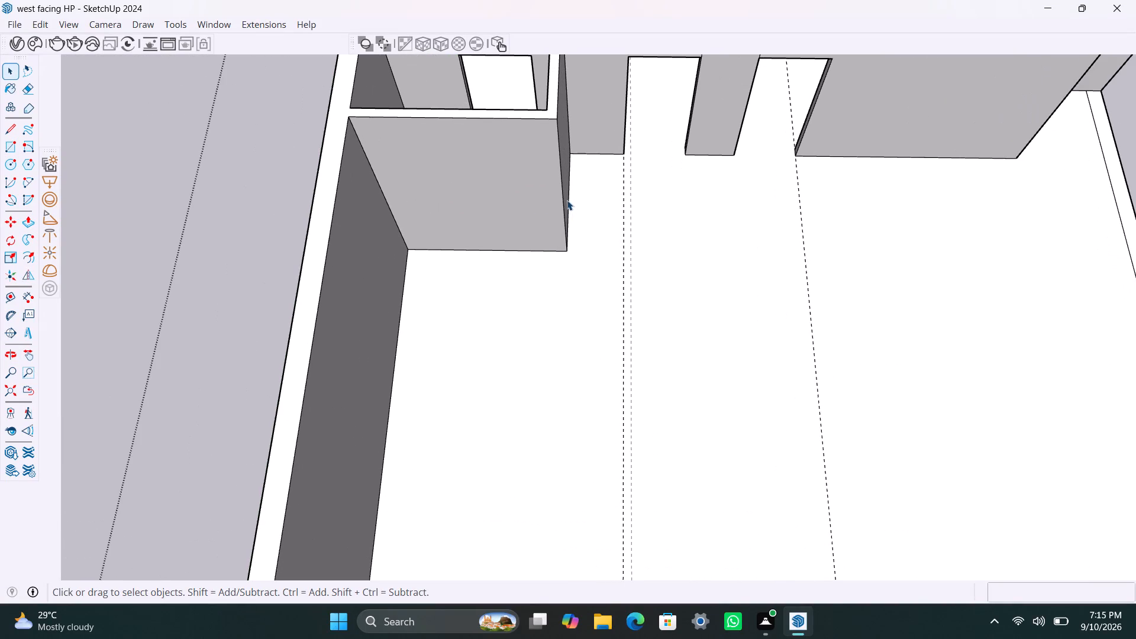
click(564, 207)
key(m)
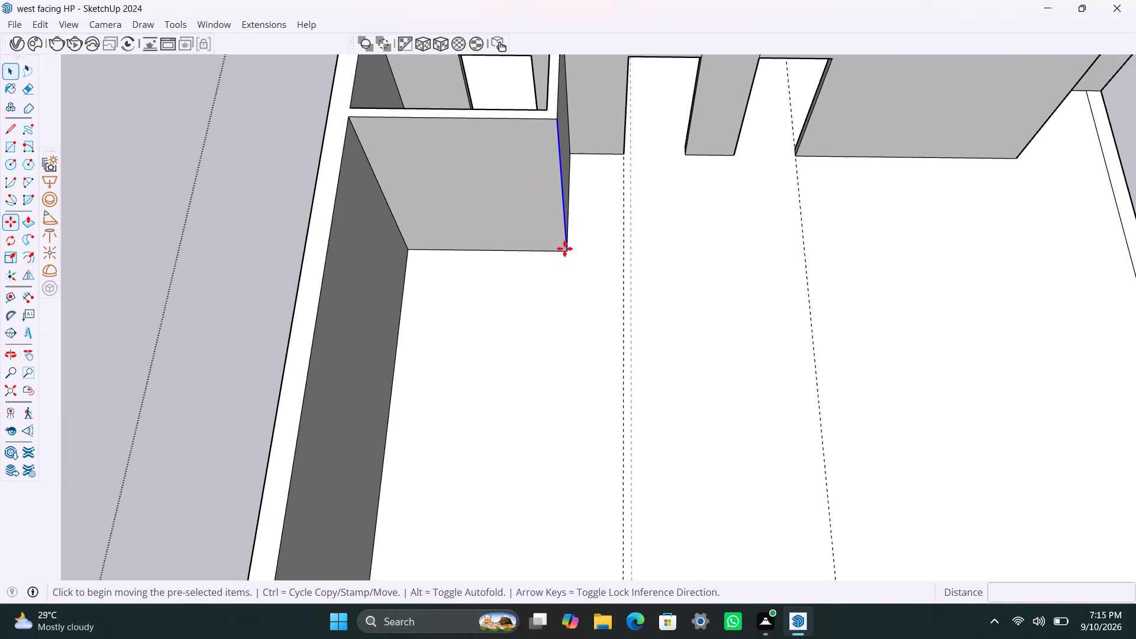
click(564, 253)
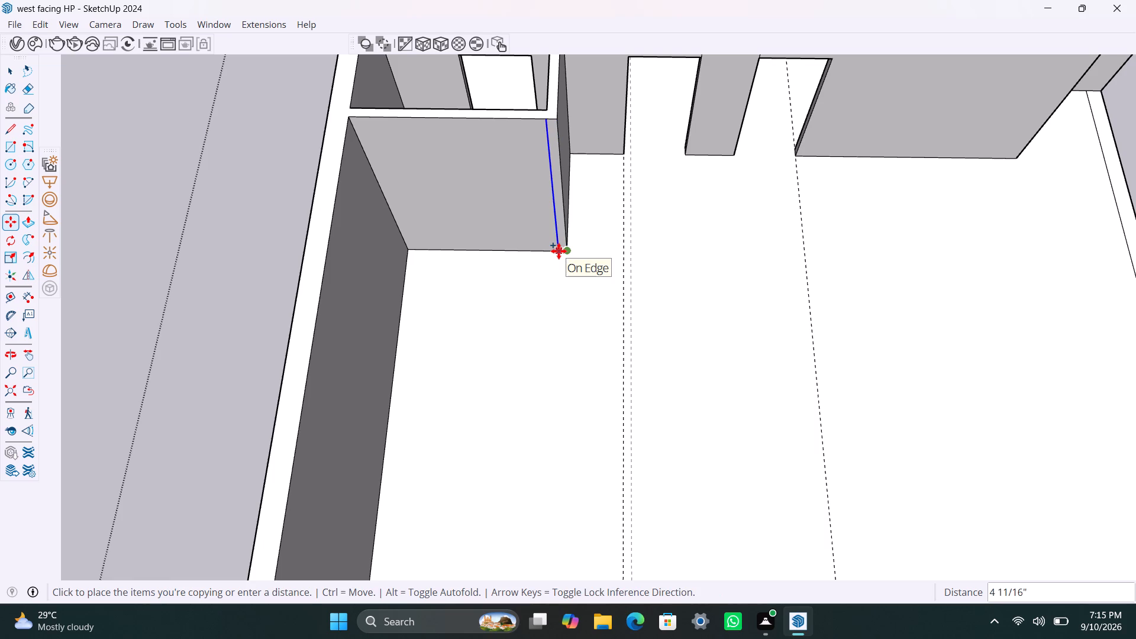
text(4.5")
key(Return)
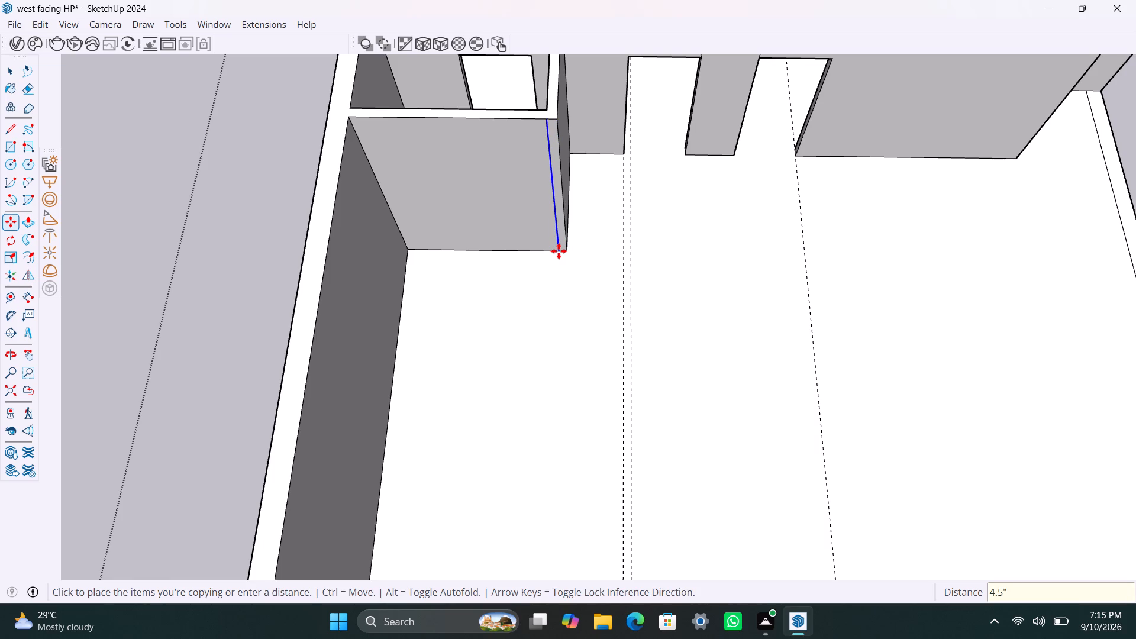
key(space)
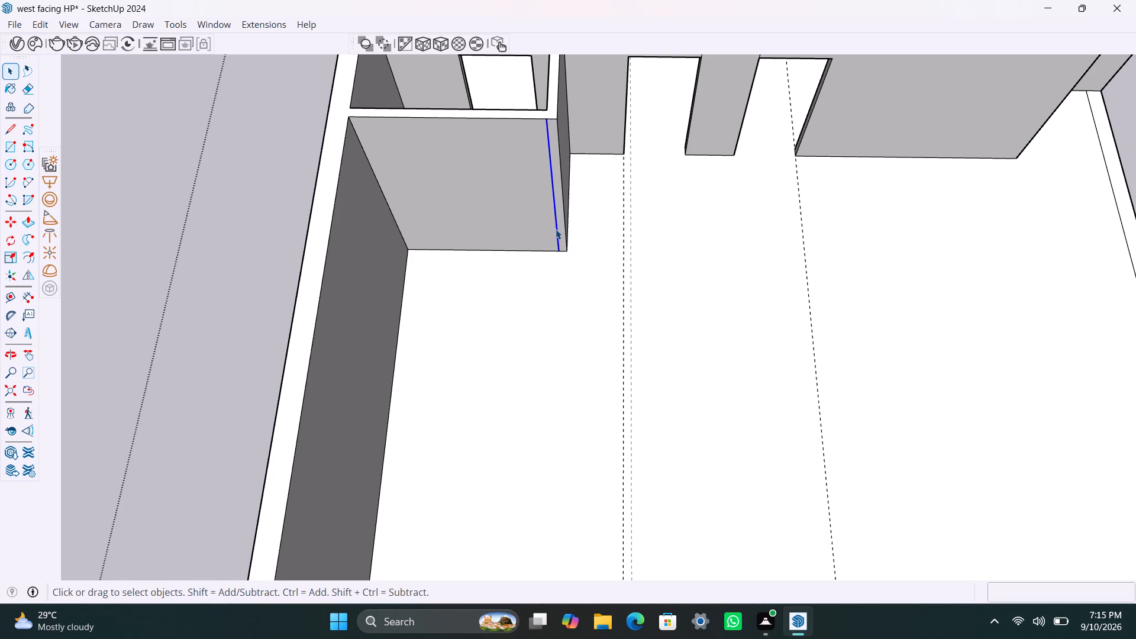
Push/Pull the 4.5" corner strip 5' out from the small room, plus a further 4.5", to extend its side partition.
click(560, 217)
key(p)
drag(560, 217, 560, 246)
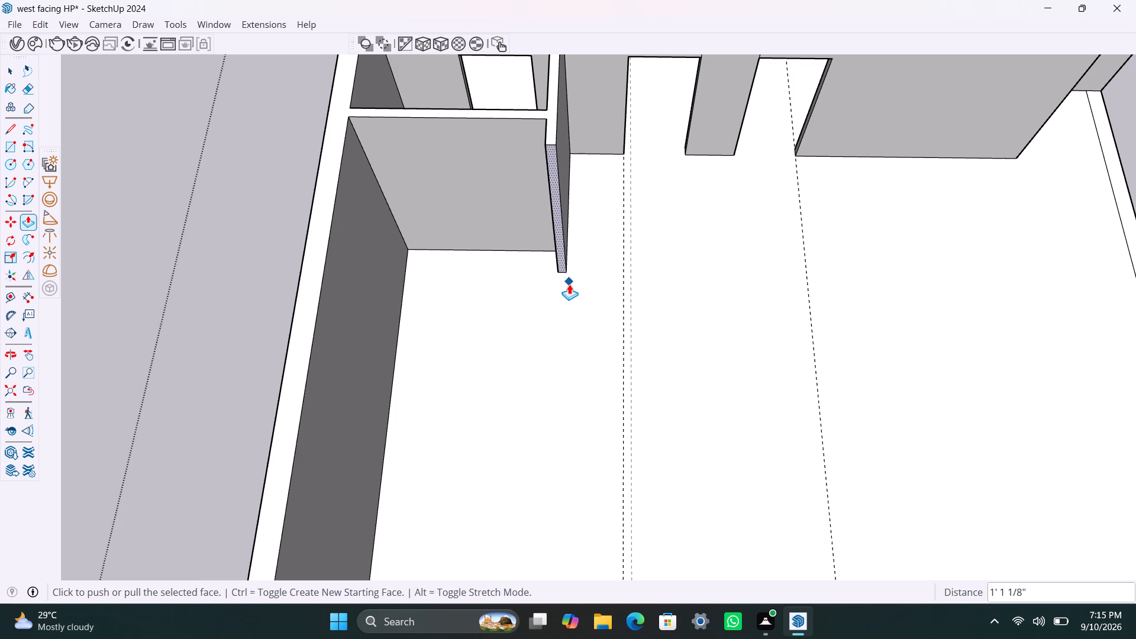
text(5')
key(Return)
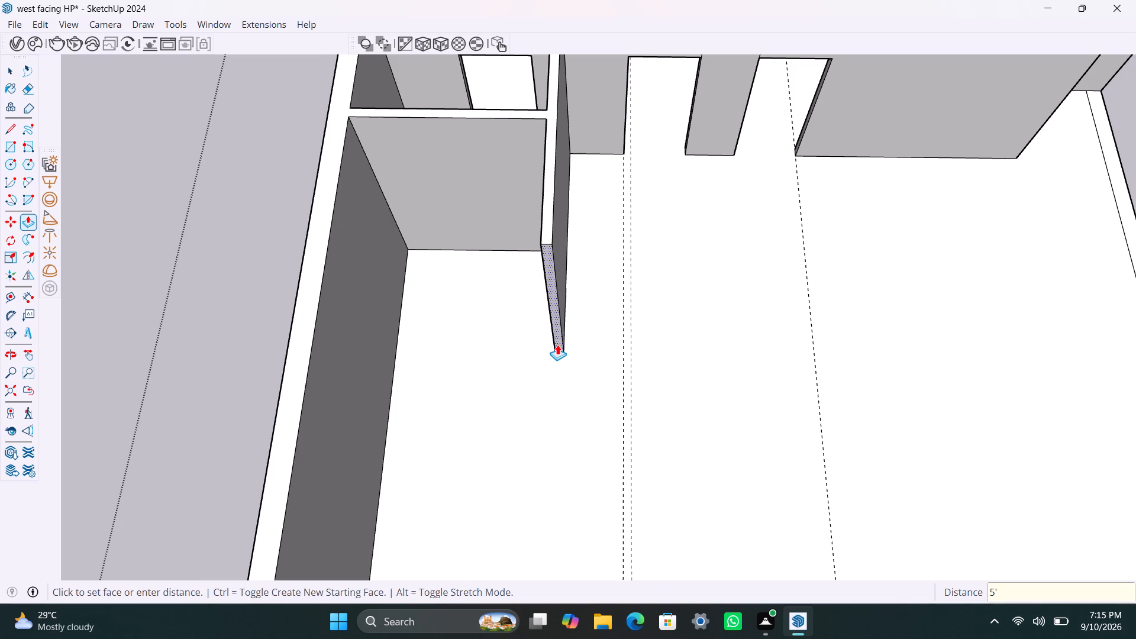
click(560, 340)
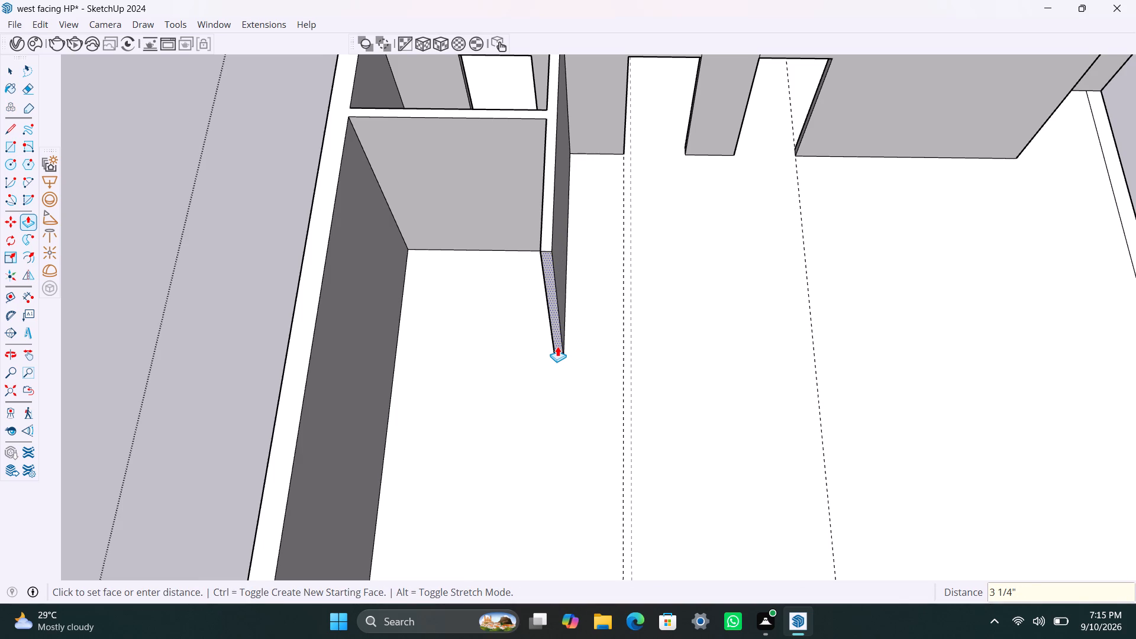
key(4)
text(.5")
key(Return)
key(space)
Copy the inner vertical edge at the extended partition's free end 4.5" back along its inner face.
scroll(530, 349, down, 4)
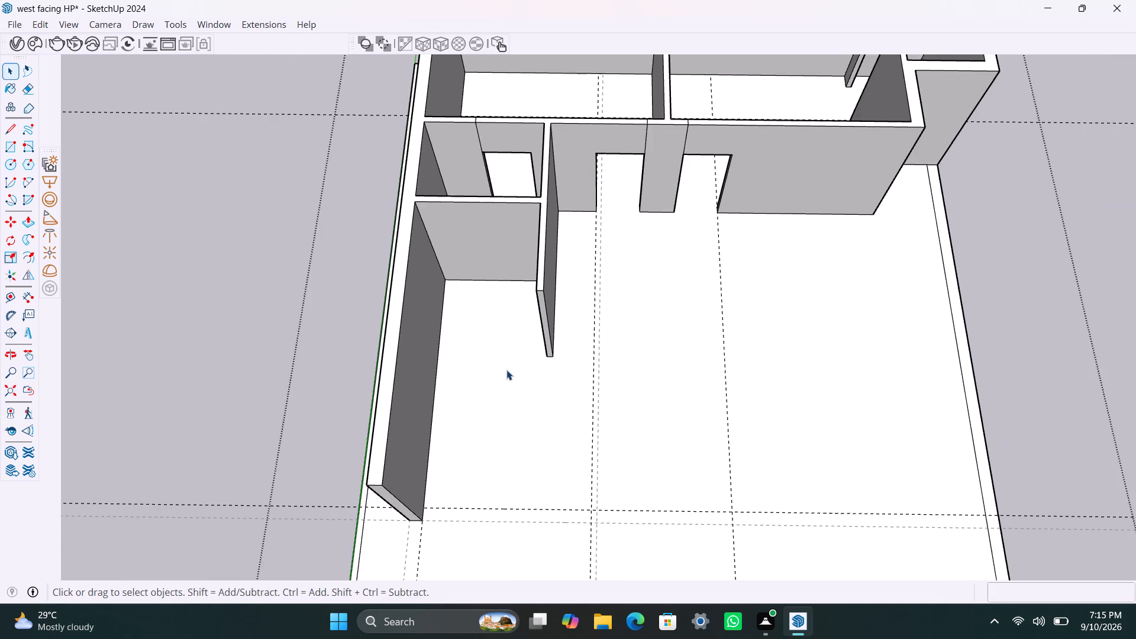
middle_drag(506, 370, 796, 371)
scroll(653, 362, up, 3)
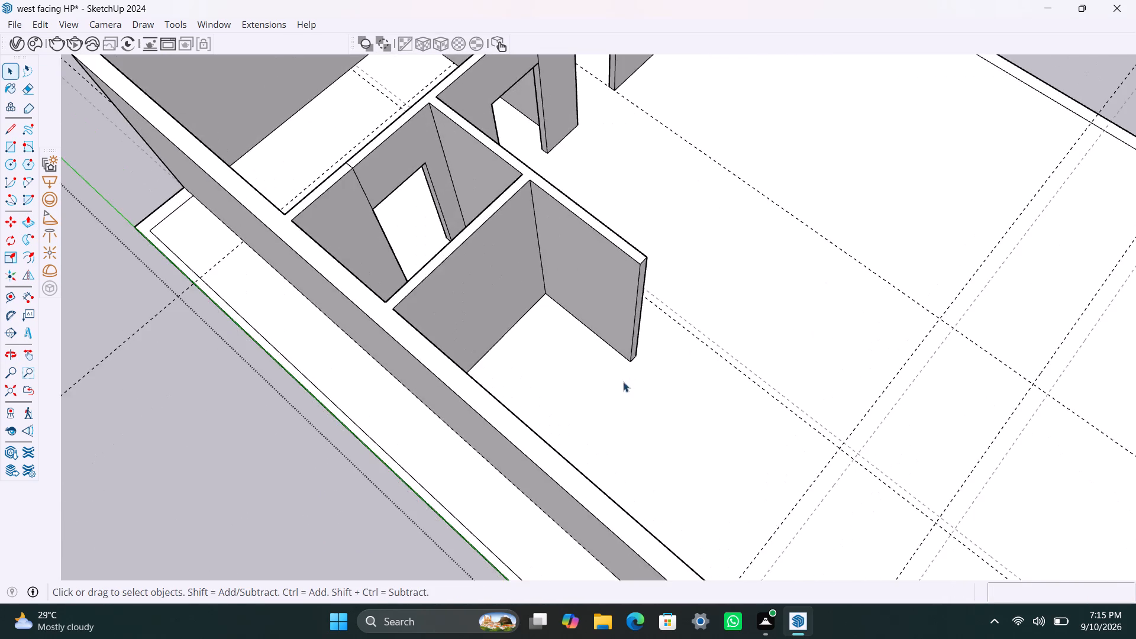
middle_drag(646, 392, 708, 401)
scroll(640, 346, up, 5)
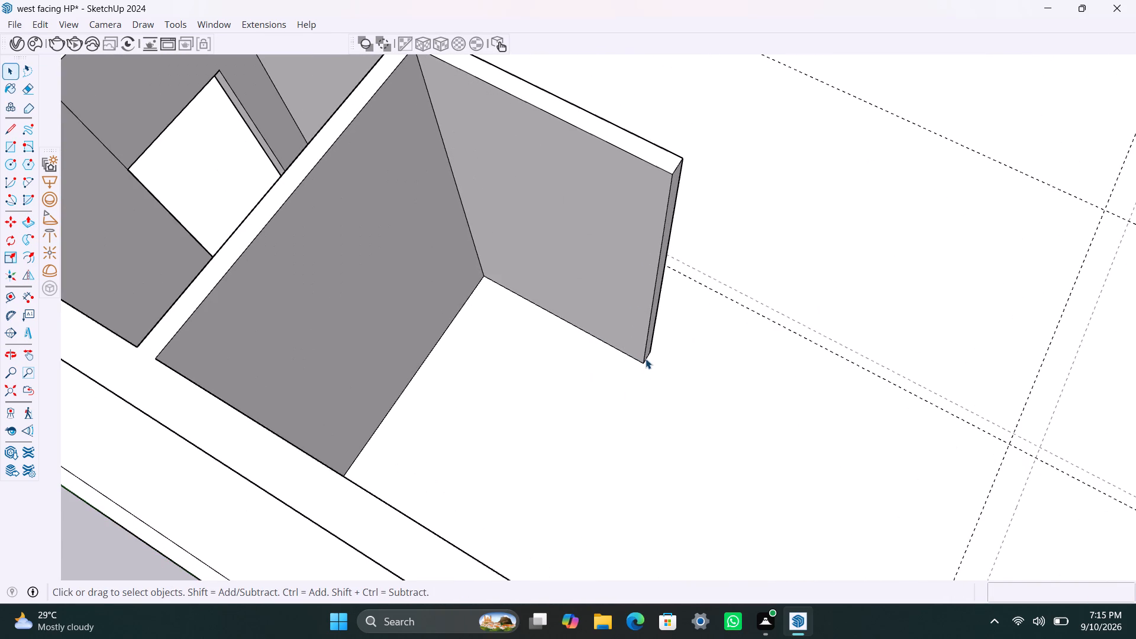
scroll(646, 353, up, 3)
click(646, 351)
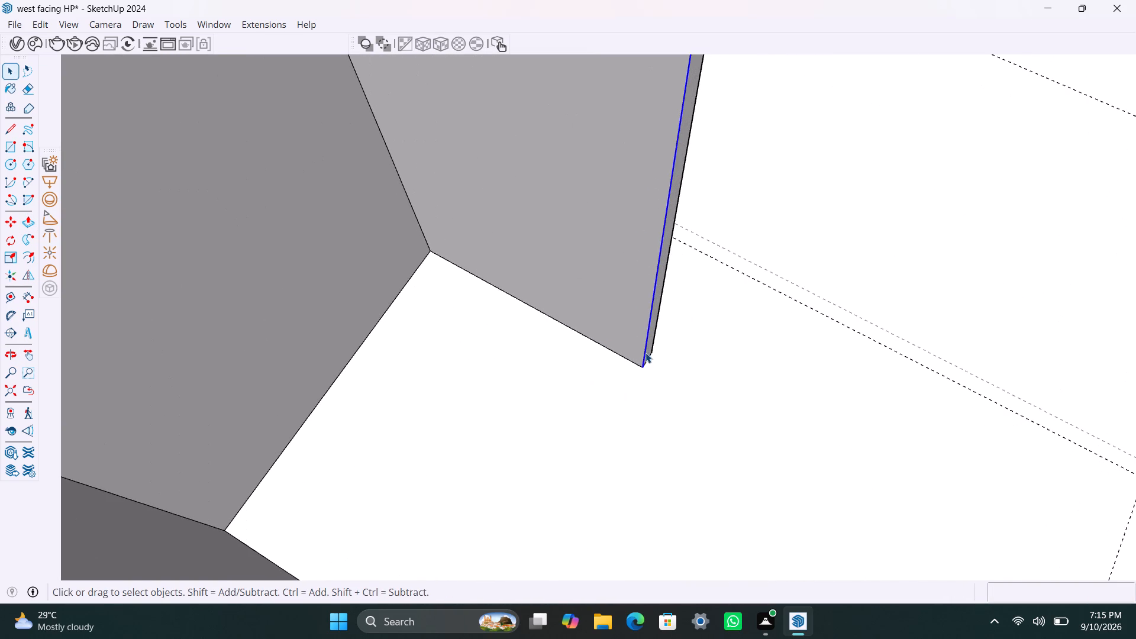
key(m)
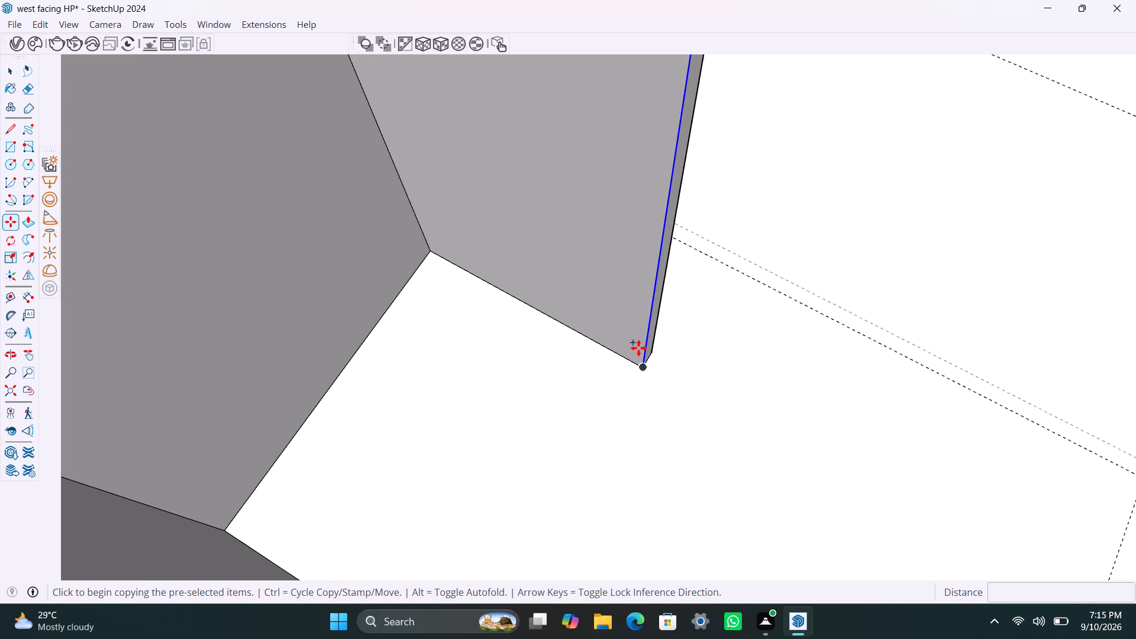
click(644, 363)
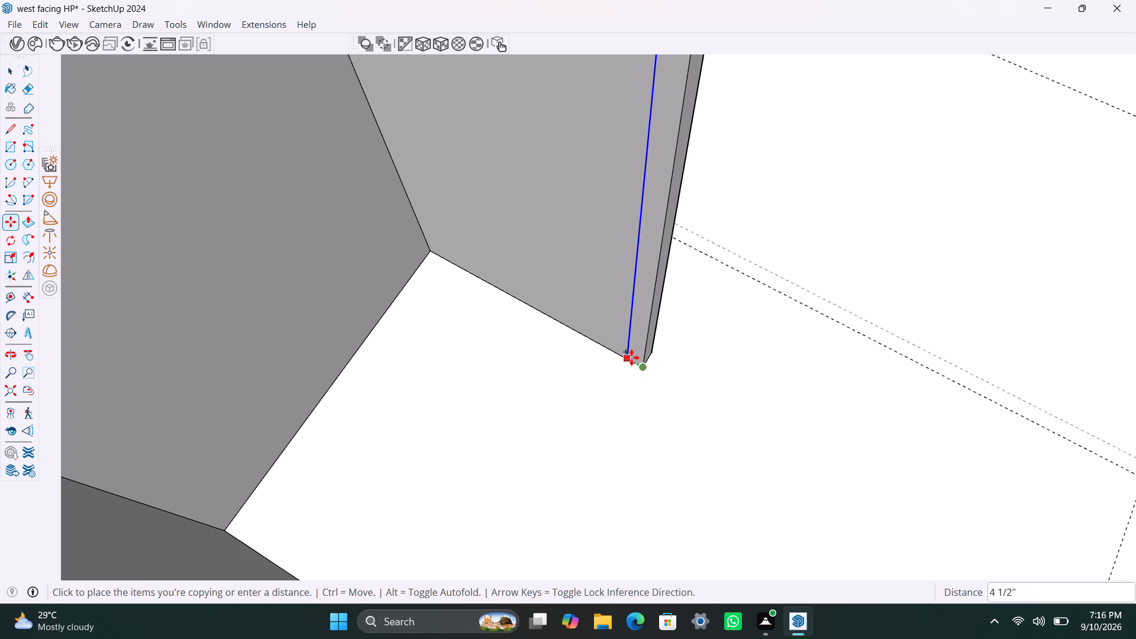
text(4.5")
key(Return)
key(space)
Push/Pull the 4.5" strip at the partition's free end 1' toward the exterior wall, forming a short return.
click(642, 330)
key(p)
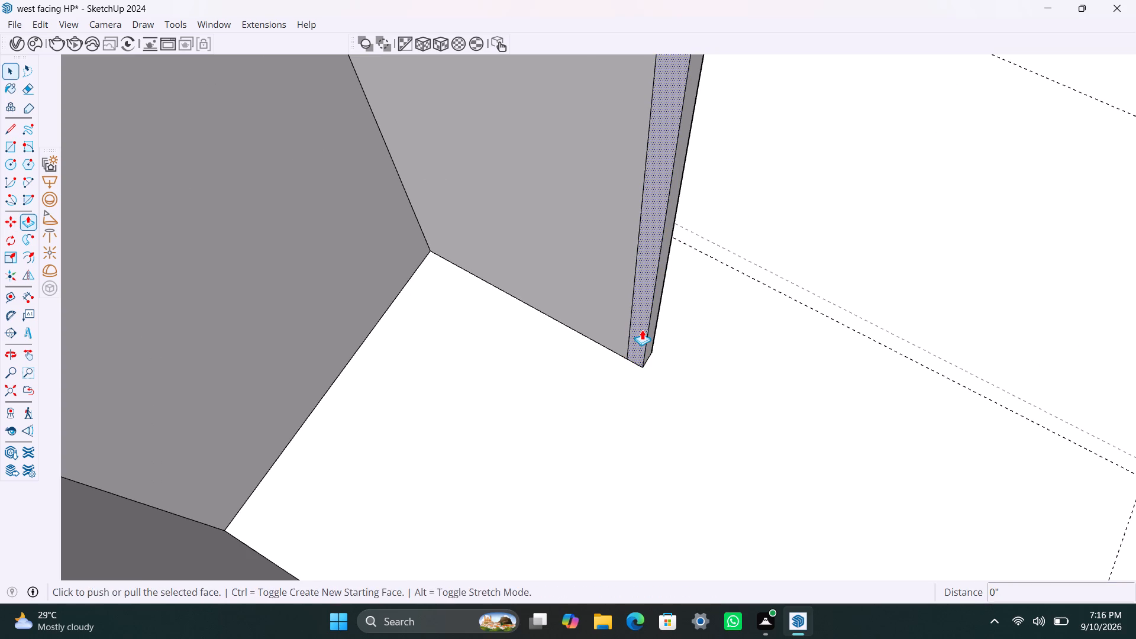
drag(642, 330, 628, 350)
text(1')
key(Return)
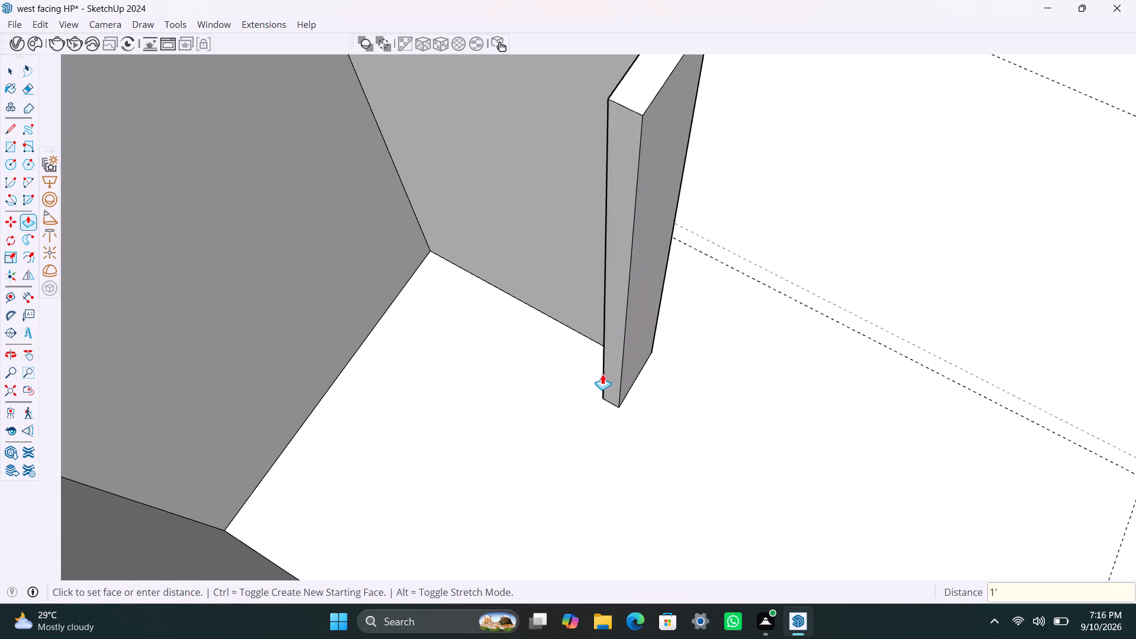
key(space)
Copy the vertical inside corner edge between the small room's front wall and the exterior wall 5' along the exterior wall.
scroll(606, 330, down, 10)
middle_drag(732, 356, 111, 369)
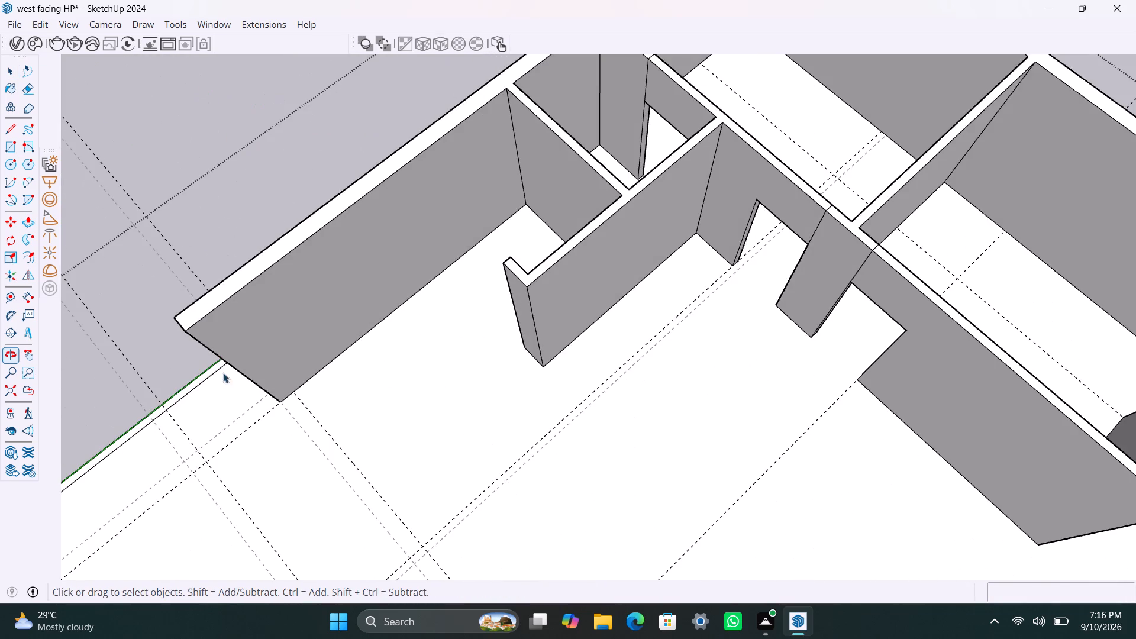
scroll(476, 268, up, 3)
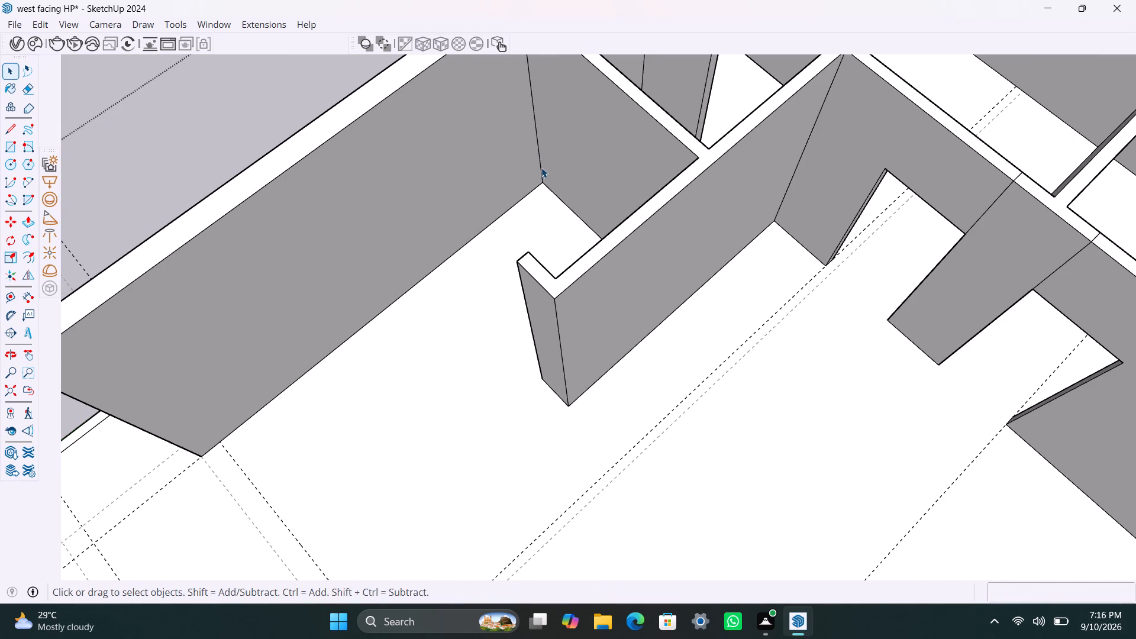
click(541, 167)
key(m)
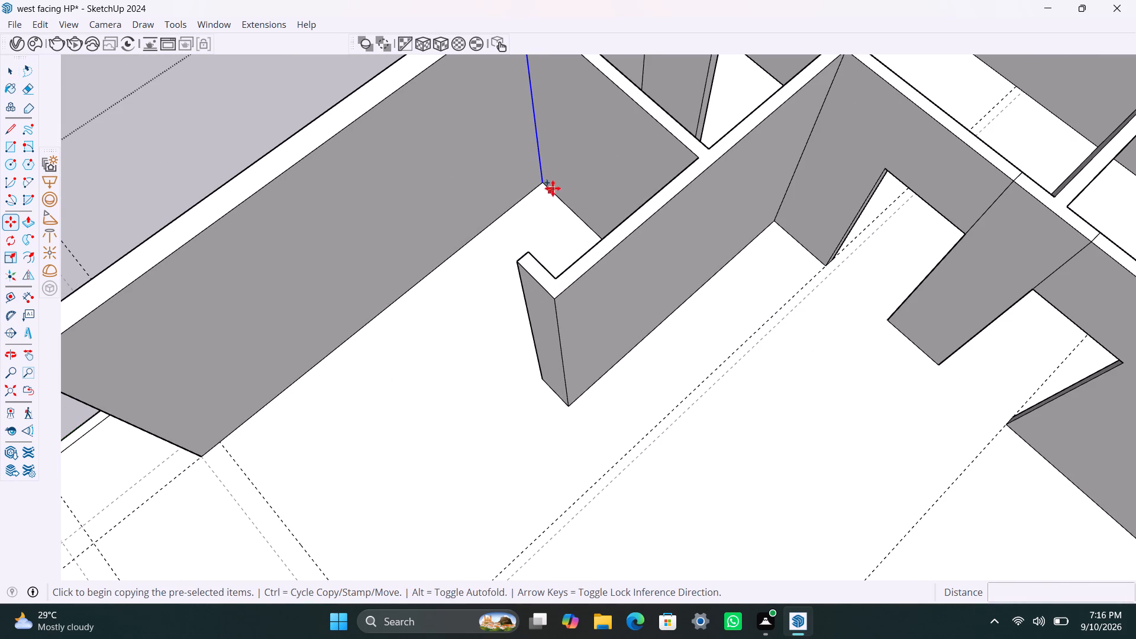
click(544, 180)
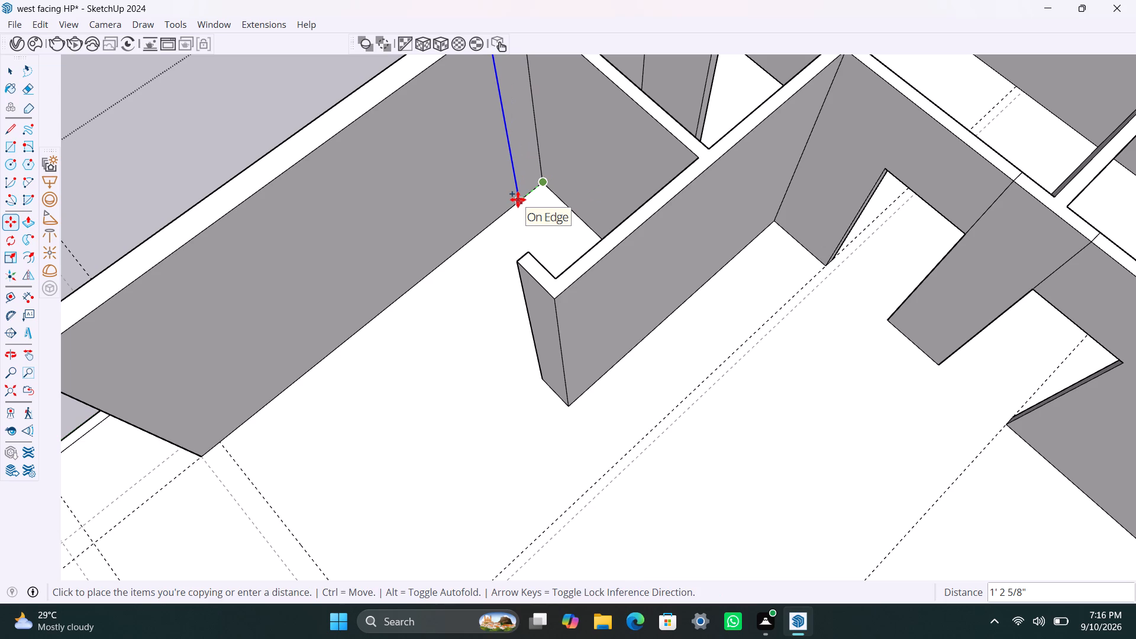
text(5')
key(Return)
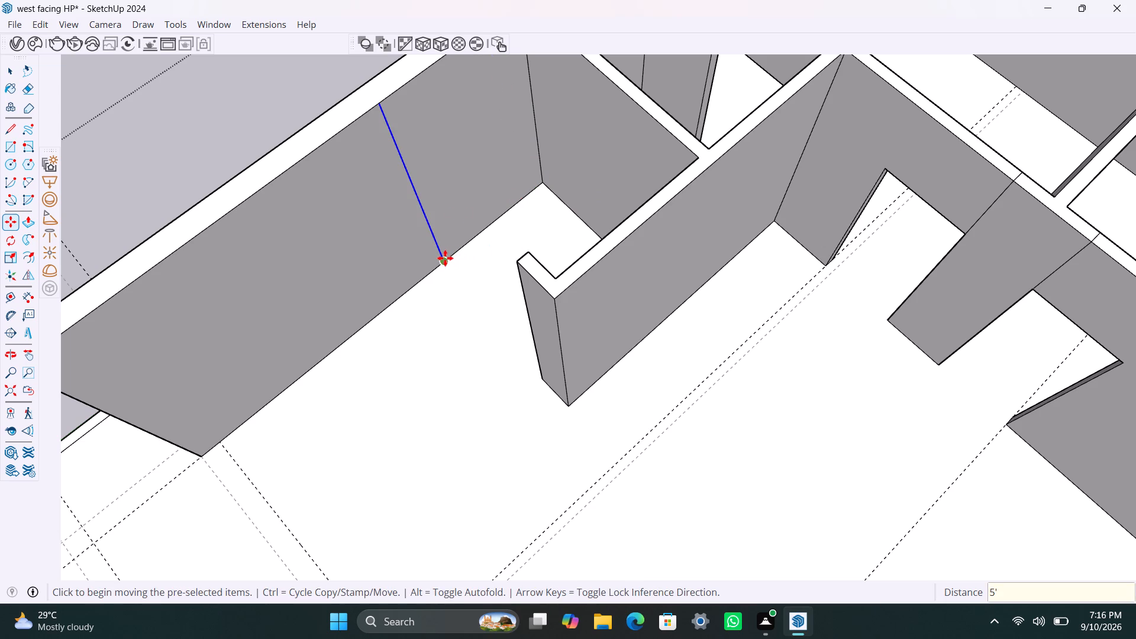
Copy the new vertical edge on the exterior wall a further 4.5" along the wall, away from the small room.
key(m)
click(444, 260)
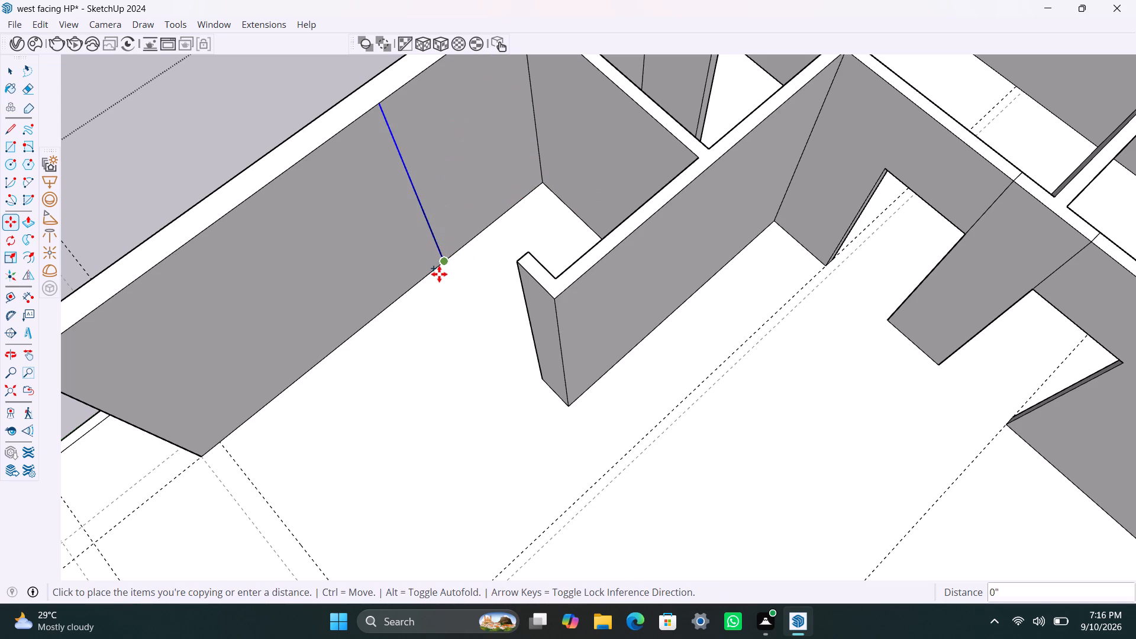
text(4.5")
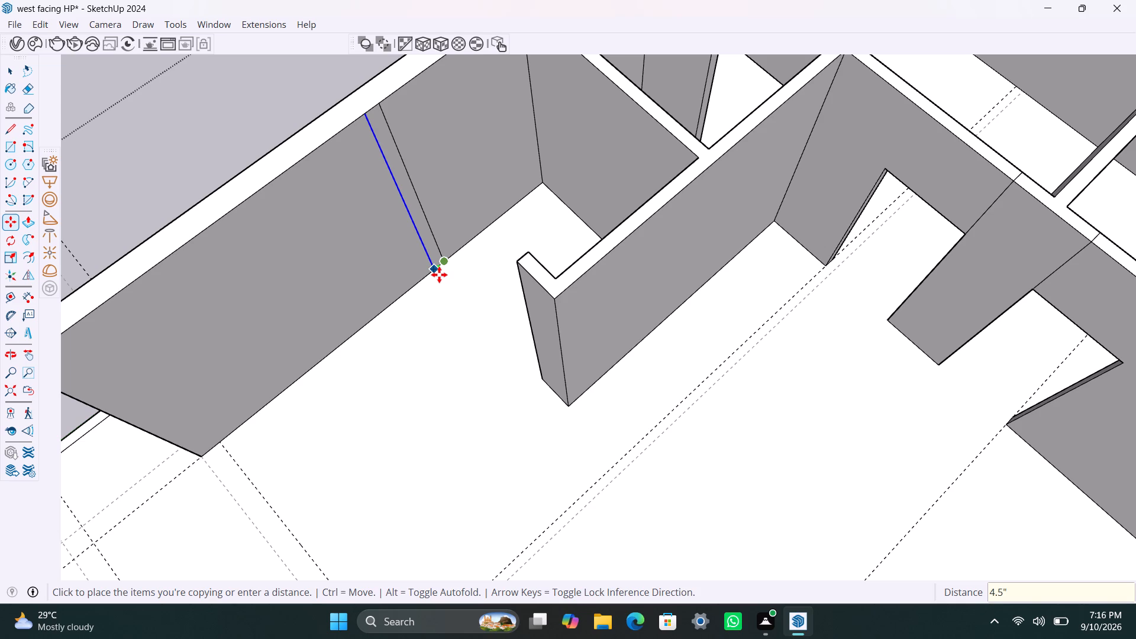
key(Return)
key(space)
Push/Pull the 4.5" strip on the exterior wall 3' out toward the short return, forming a partition stub.
scroll(446, 243, up, 1)
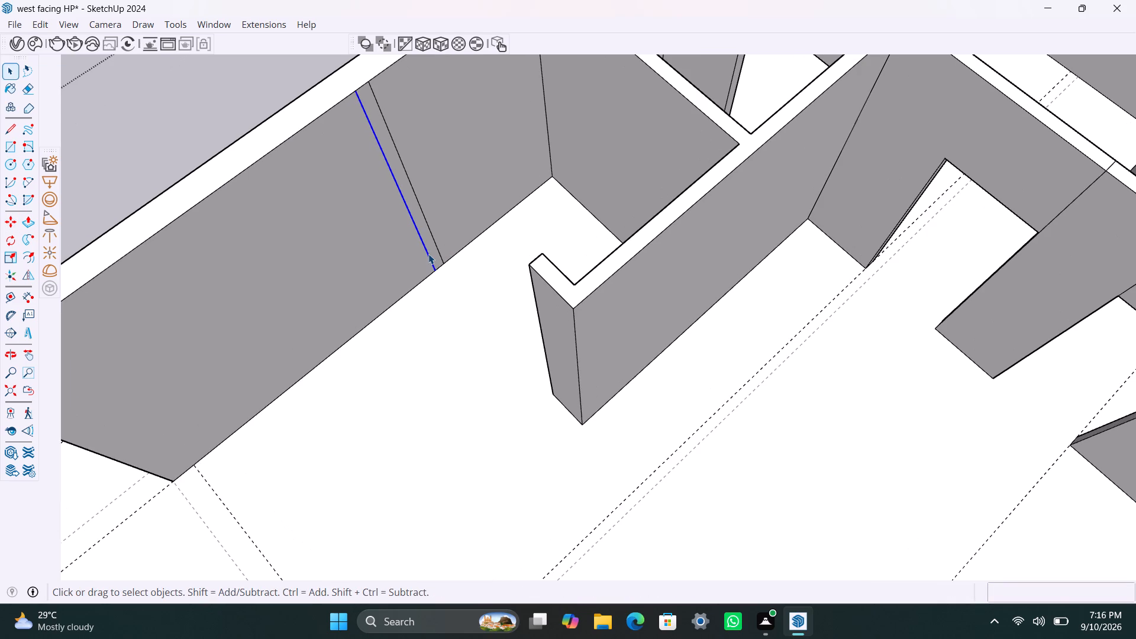
click(430, 245)
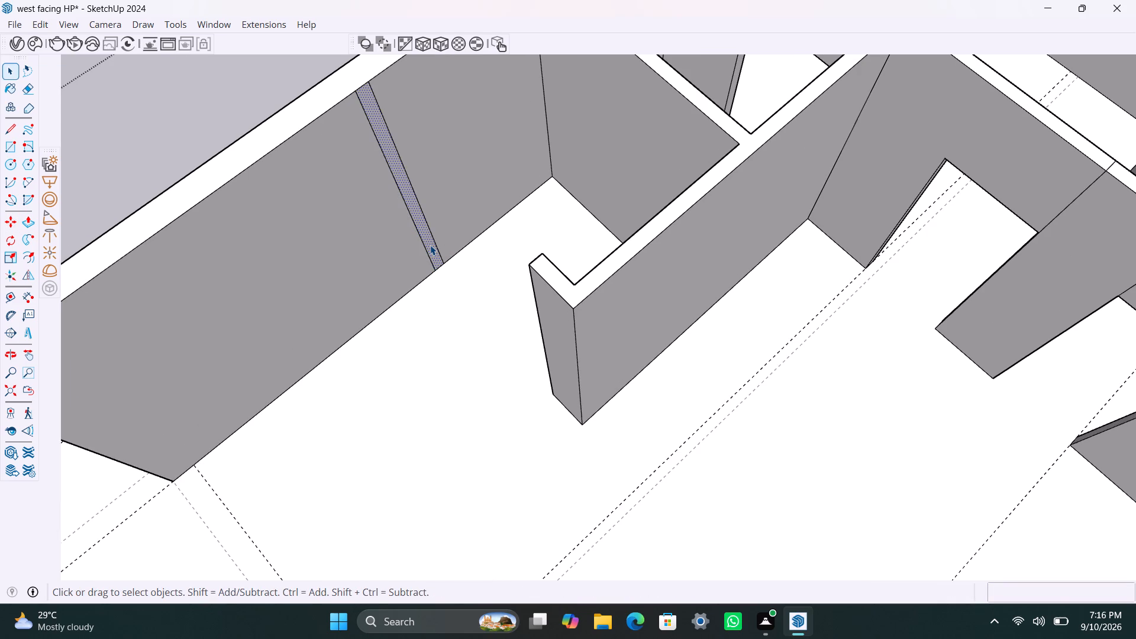
key(p)
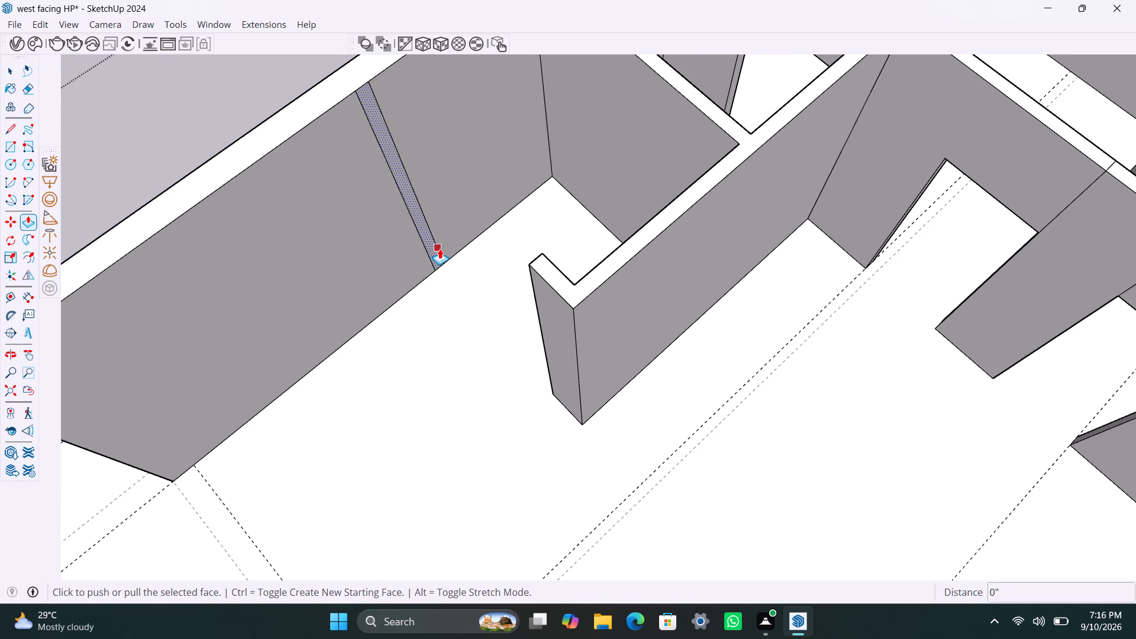
drag(440, 248, 486, 311)
text(3')
key(Return)
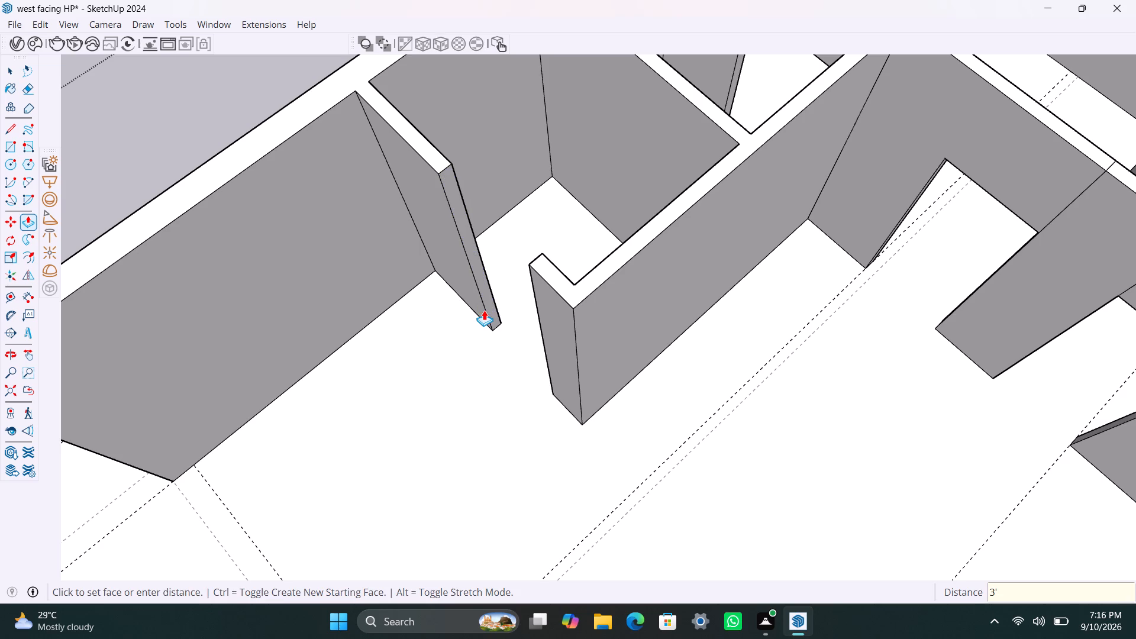
key(space)
Copy the top edge of the new partition stub's end face 3' down the face.
scroll(453, 177, up, 1)
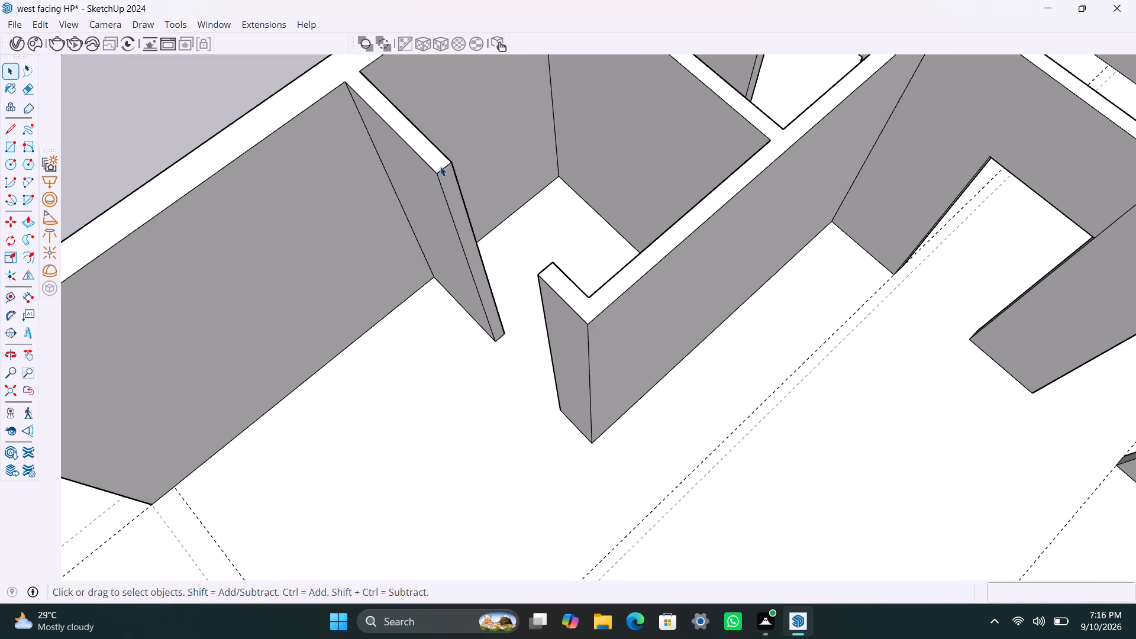
scroll(440, 170, up, 2)
click(440, 170)
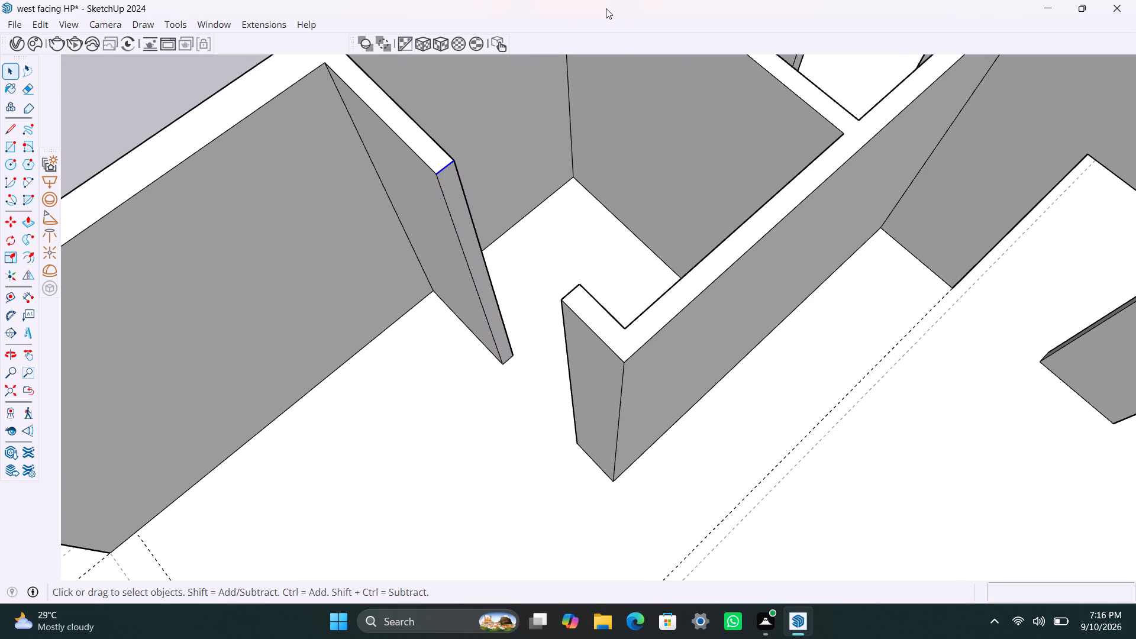
key(m)
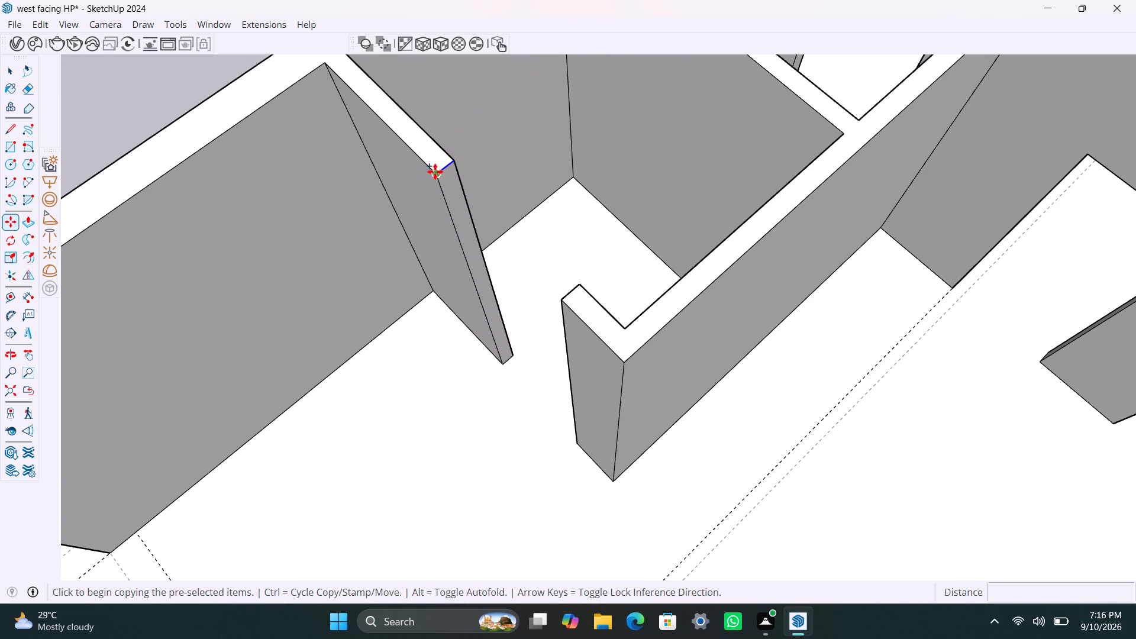
click(433, 177)
text(3')
key(Return)
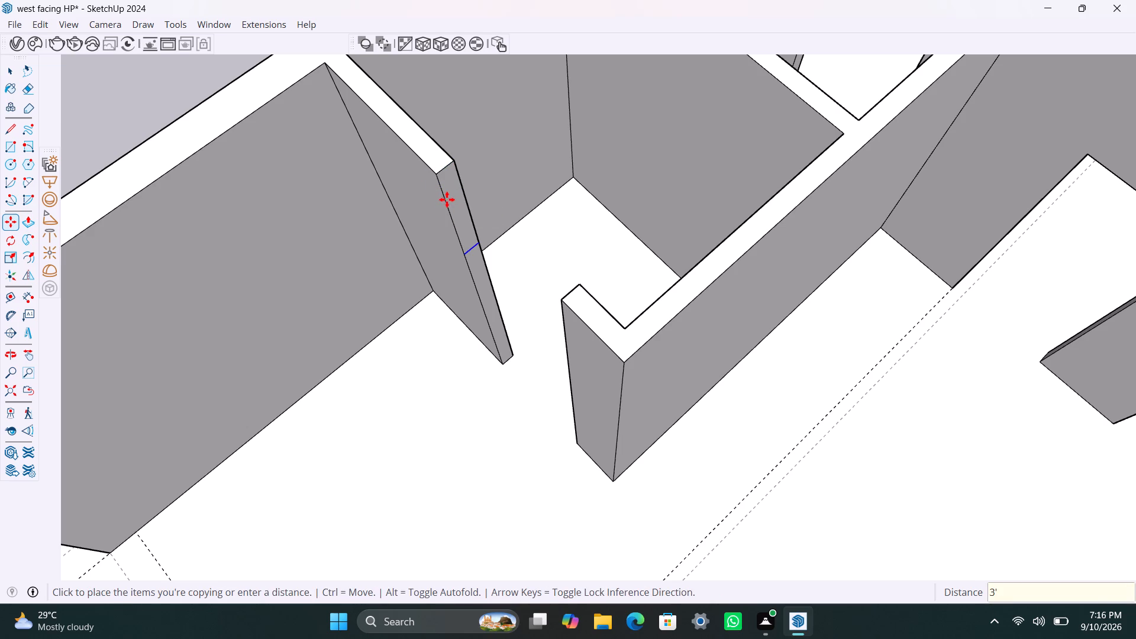
Push/Pull the upper panel of the stub's end face about 2' 11 5/8" to meet the short return, forming the door lintel.
key(space)
click(456, 210)
key(p)
click(456, 210)
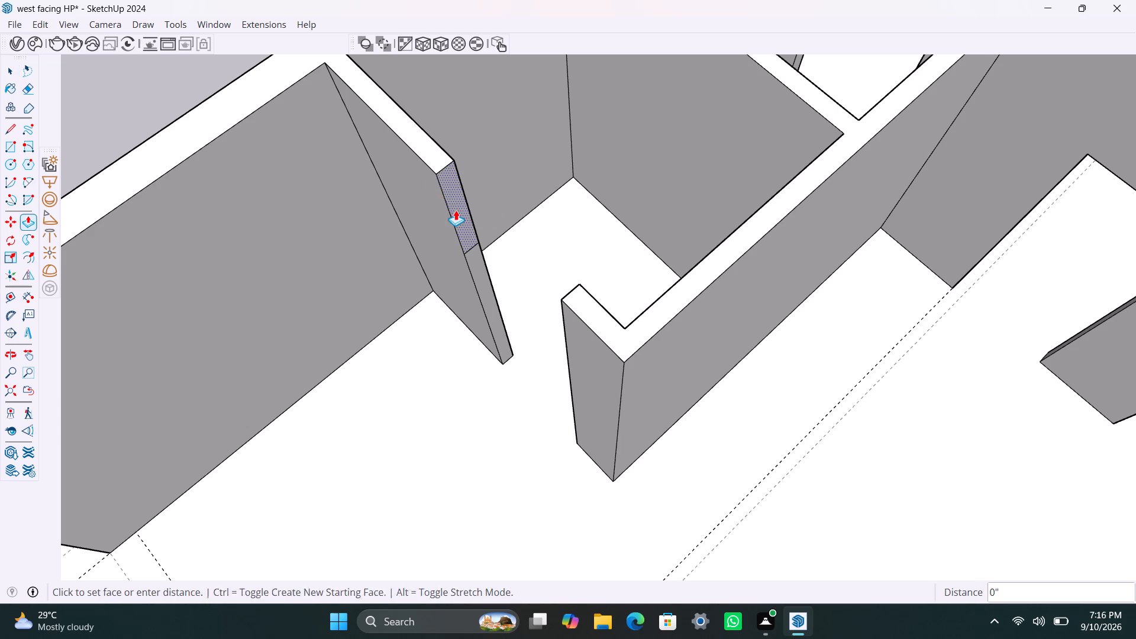
drag(465, 202, 553, 344)
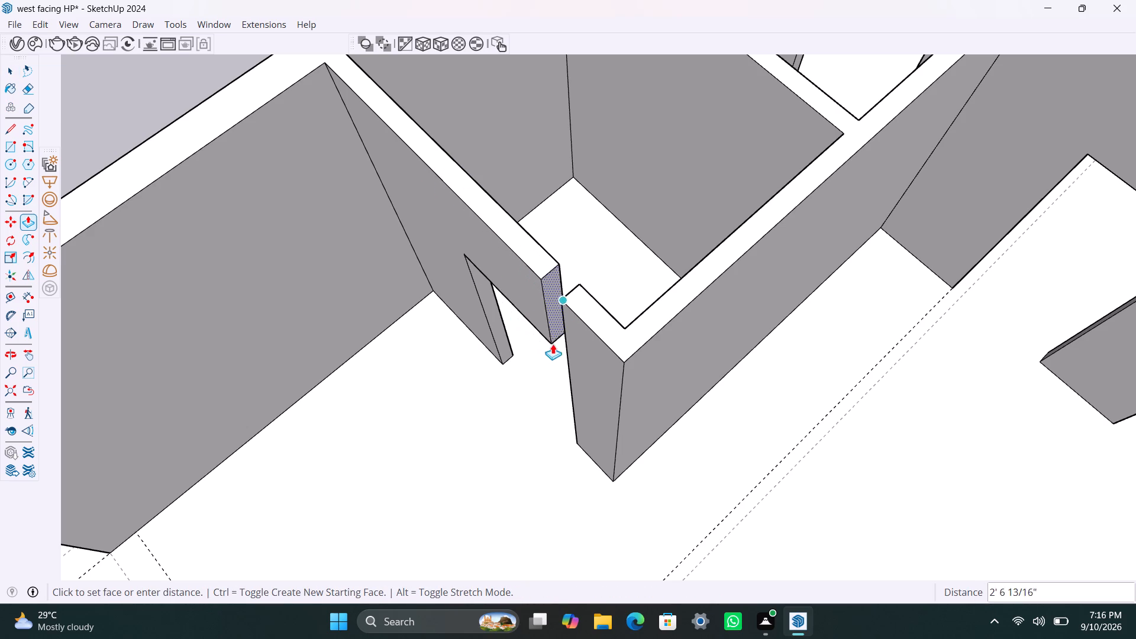
drag(553, 344, 563, 360)
Save the model.
scroll(512, 347, down, 4)
key(ctrl+s)
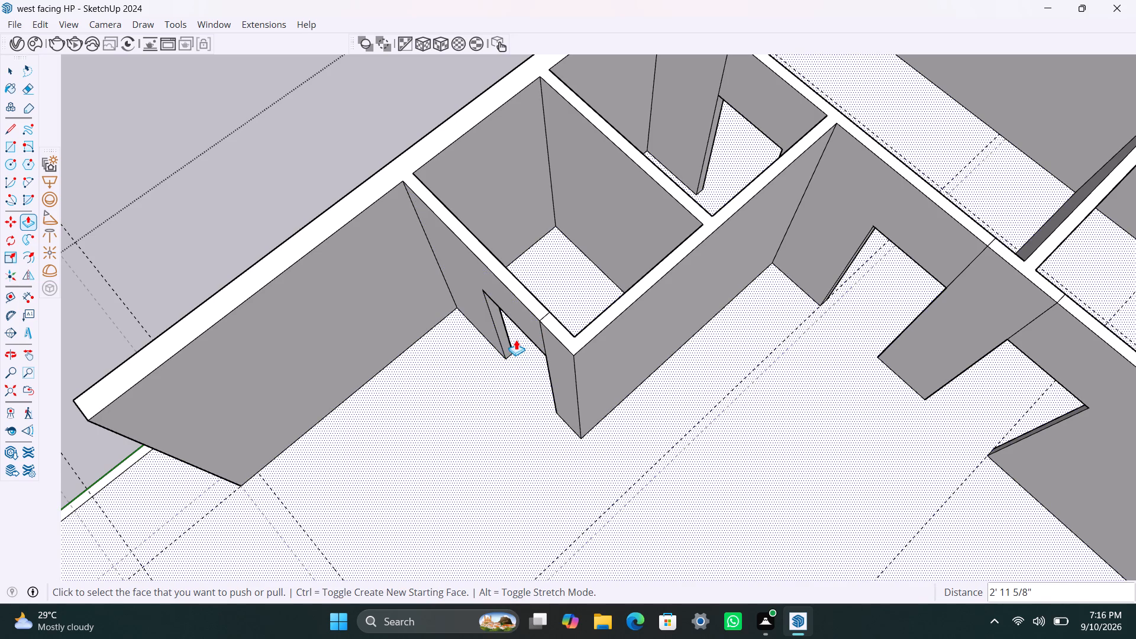
key(space)
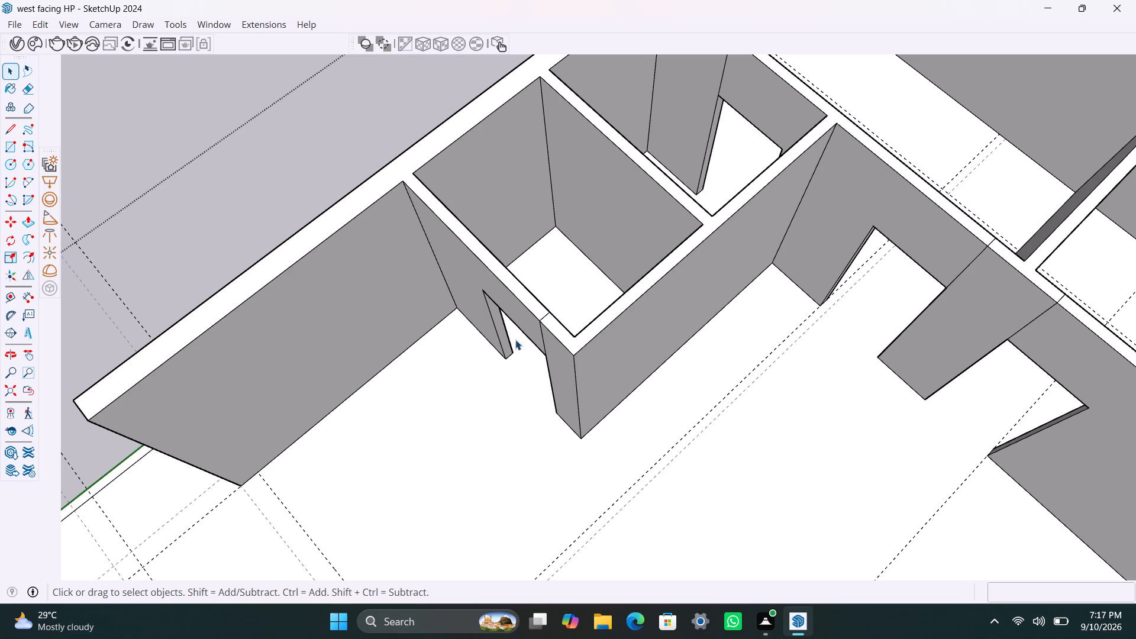
Examine the overall building layout from several angles, ending on the long exterior wall's free end.
scroll(548, 404, down, 5)
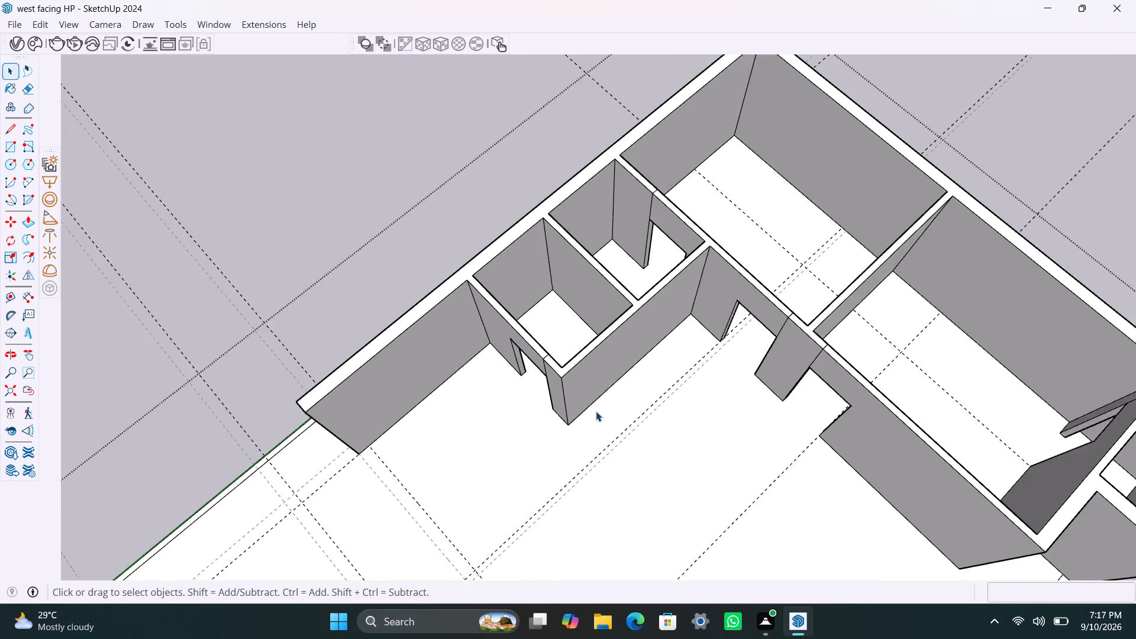
scroll(596, 411, down, 5)
shift+middle_drag(576, 421, 631, 304)
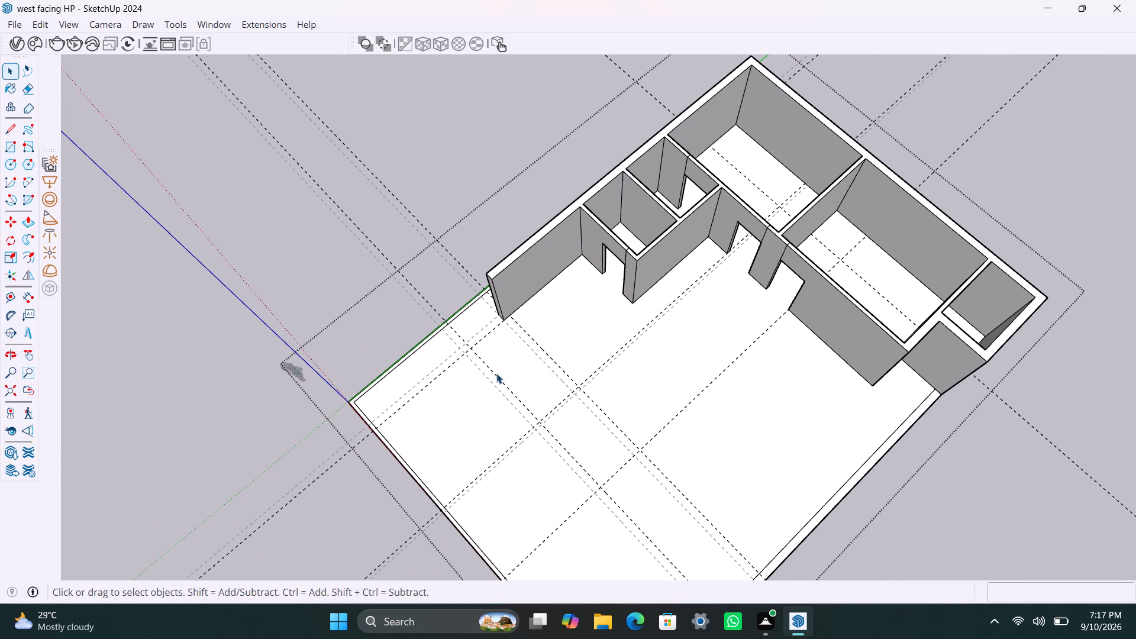
scroll(463, 378, down, 1)
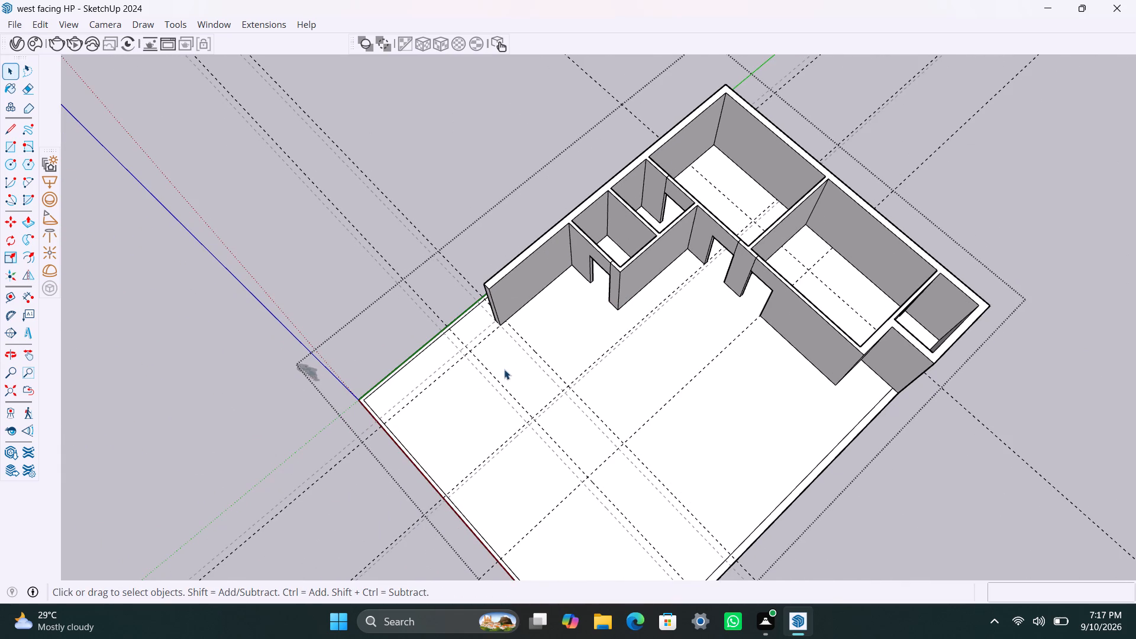
scroll(538, 351, down, 1)
middle_drag(538, 351, 722, 382)
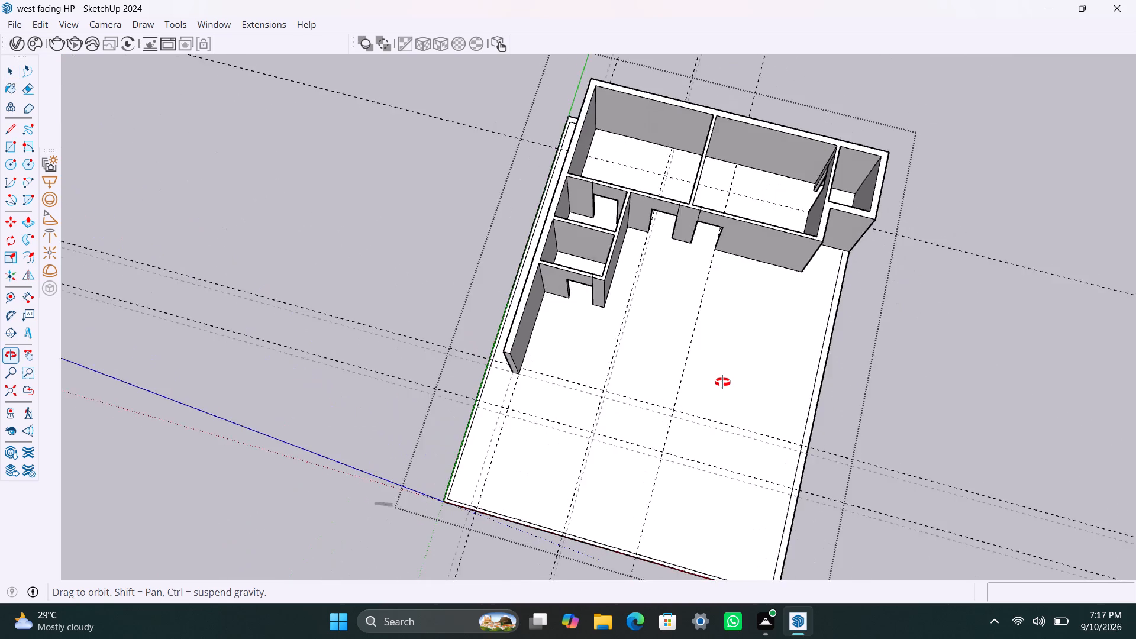
middle_drag(722, 382, 516, 388)
scroll(506, 314, up, 3)
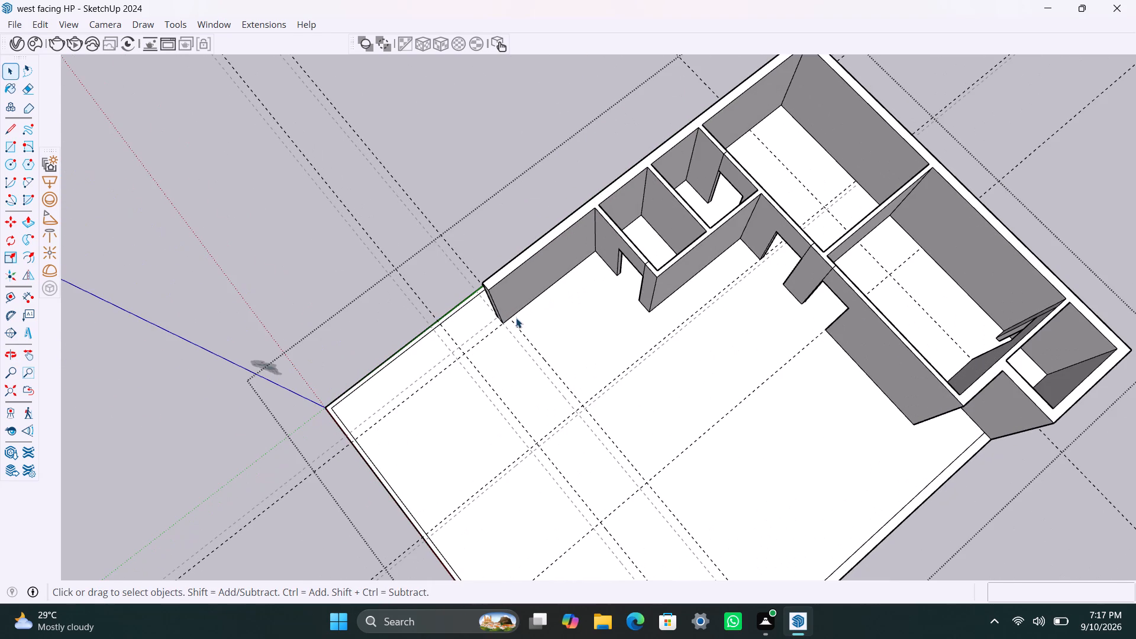
scroll(516, 335, up, 1)
middle_drag(515, 335, 404, 344)
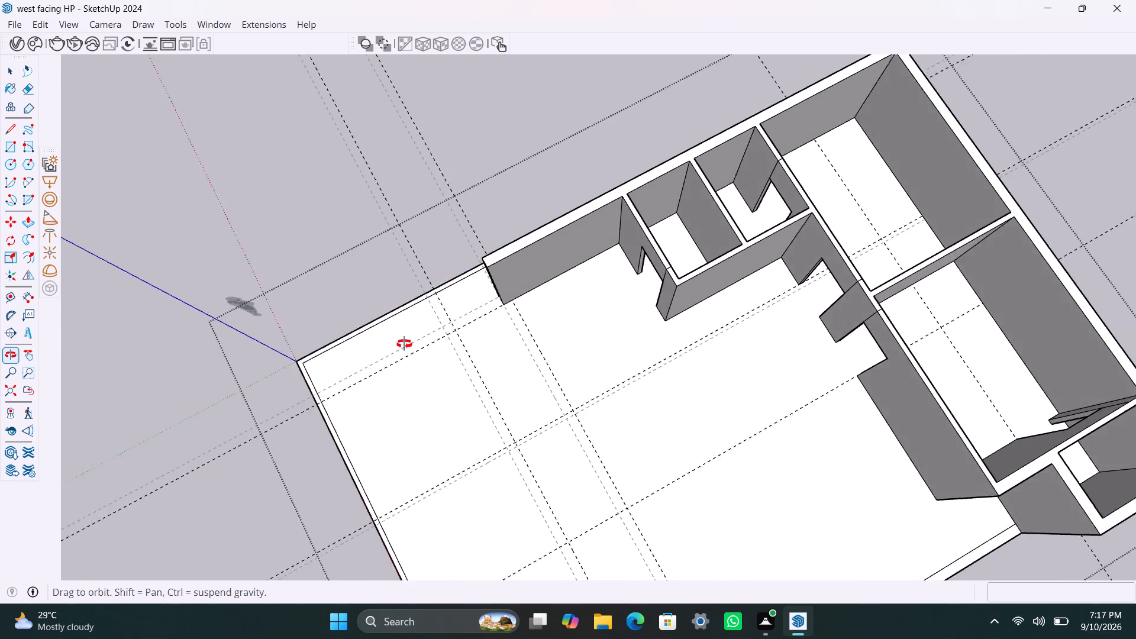
middle_drag(404, 344, 384, 344)
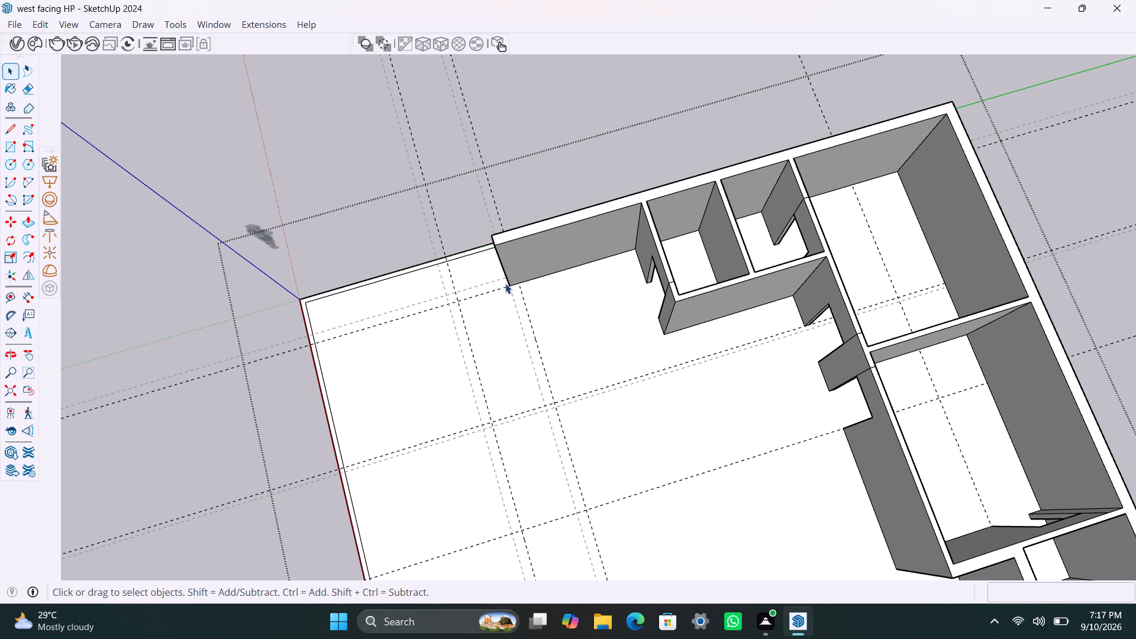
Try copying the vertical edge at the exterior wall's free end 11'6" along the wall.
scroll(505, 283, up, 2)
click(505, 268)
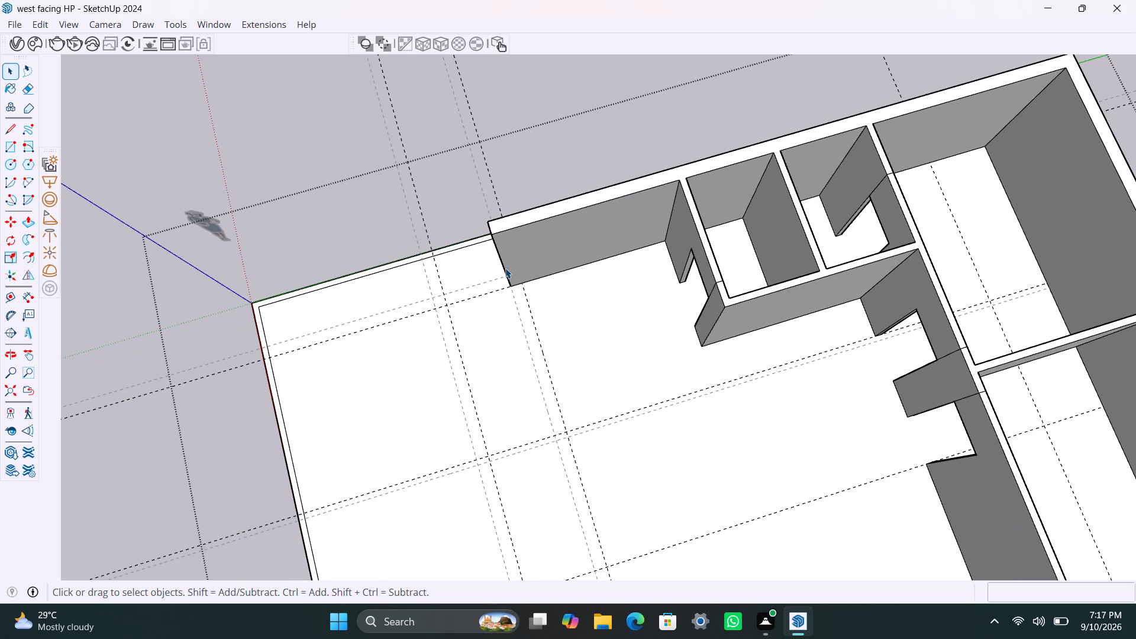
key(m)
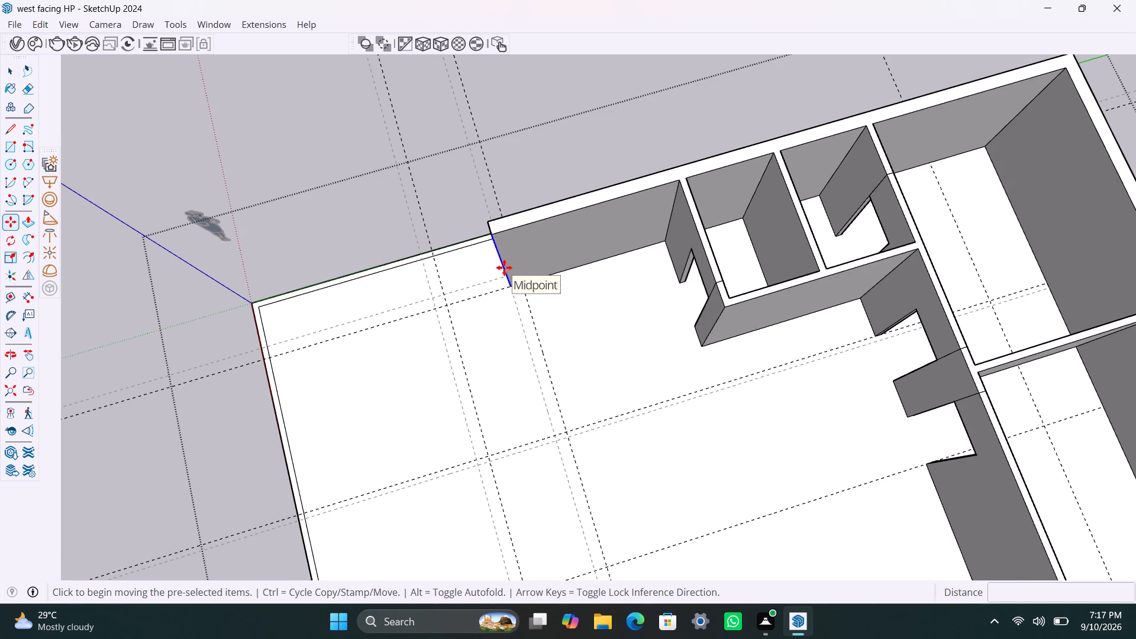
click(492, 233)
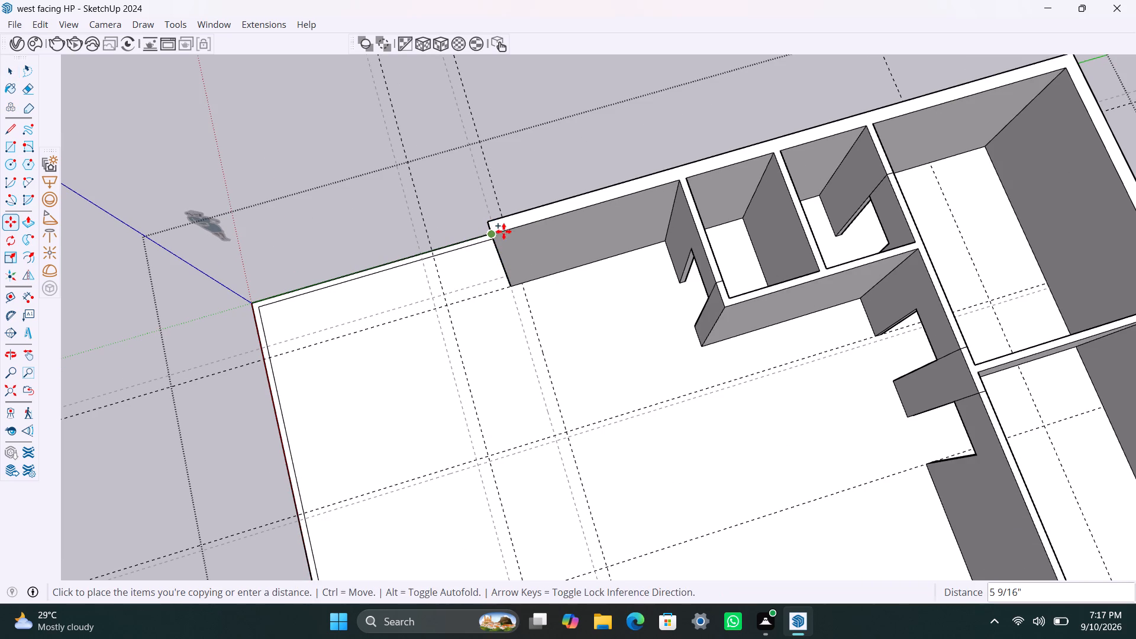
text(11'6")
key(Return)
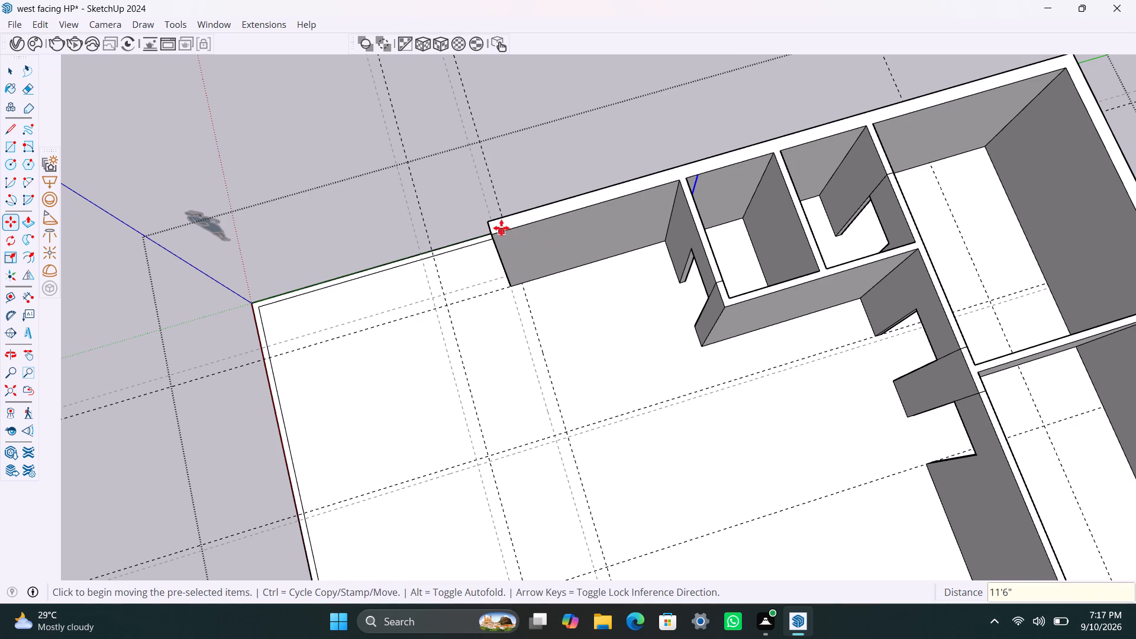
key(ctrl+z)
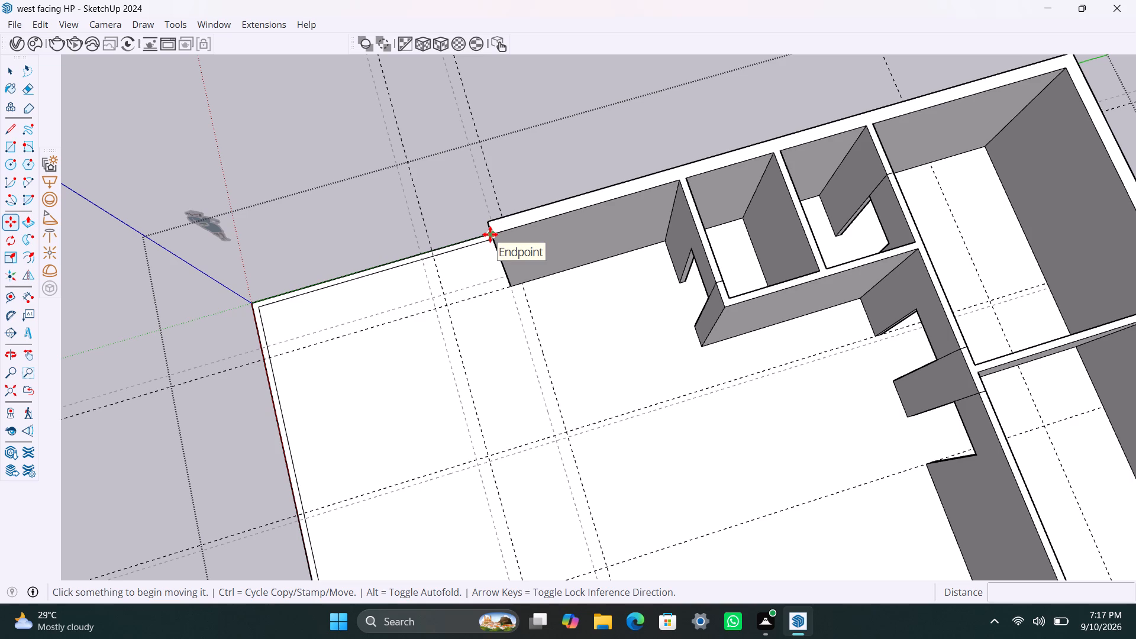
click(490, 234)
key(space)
Copy the vertical inner edge at the exterior wall's free end 9" back along its inner face.
scroll(498, 243, up, 2)
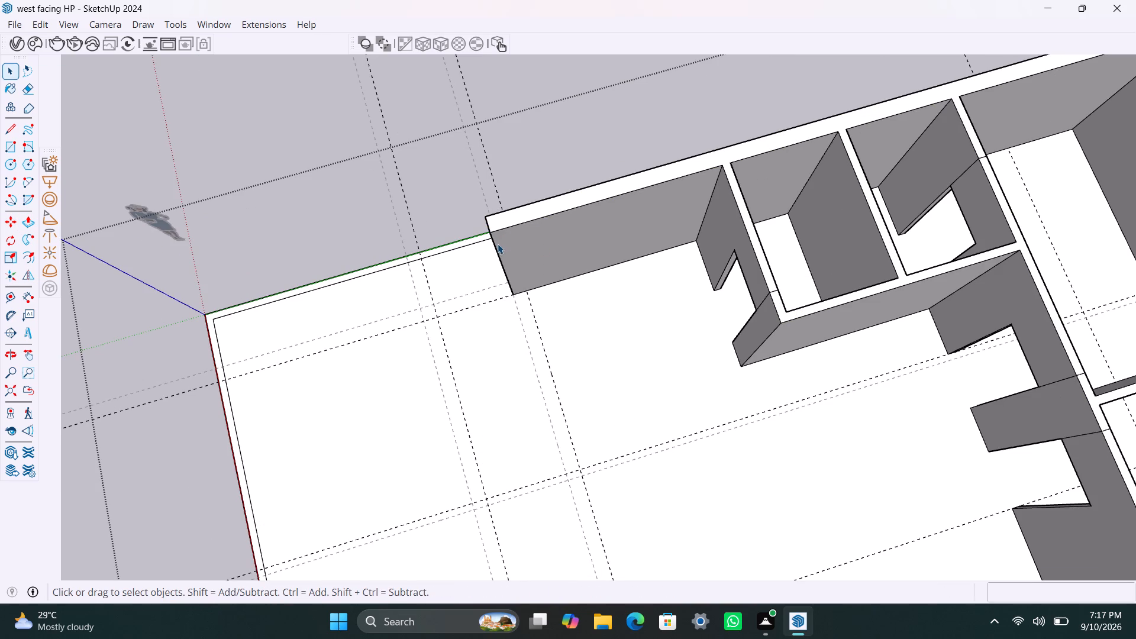
click(501, 264)
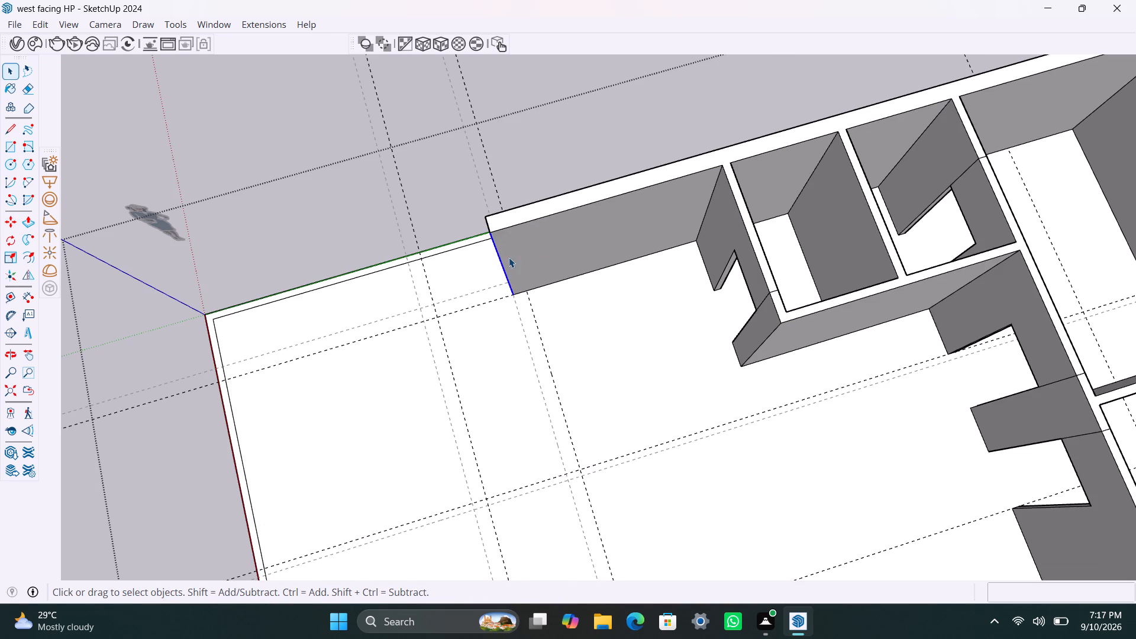
key(m)
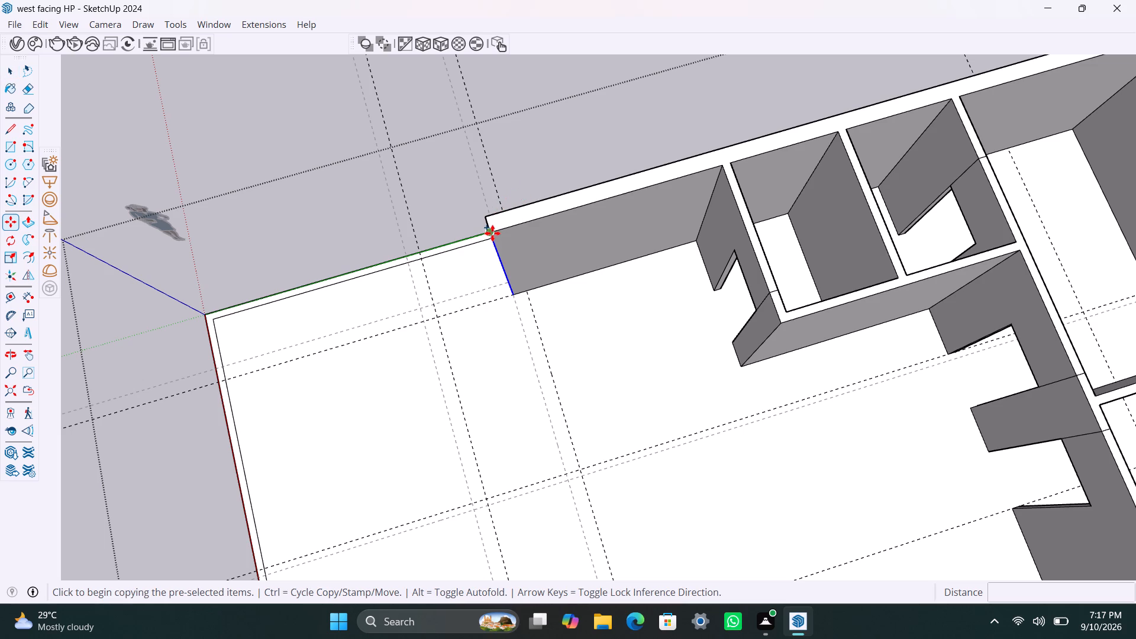
click(492, 233)
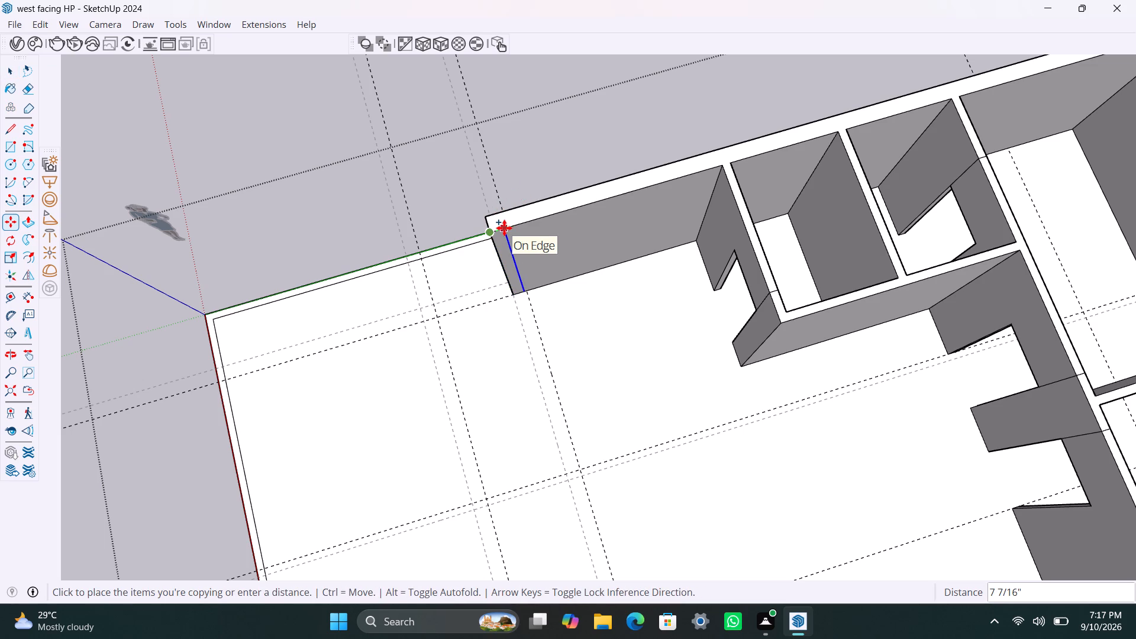
text(9")
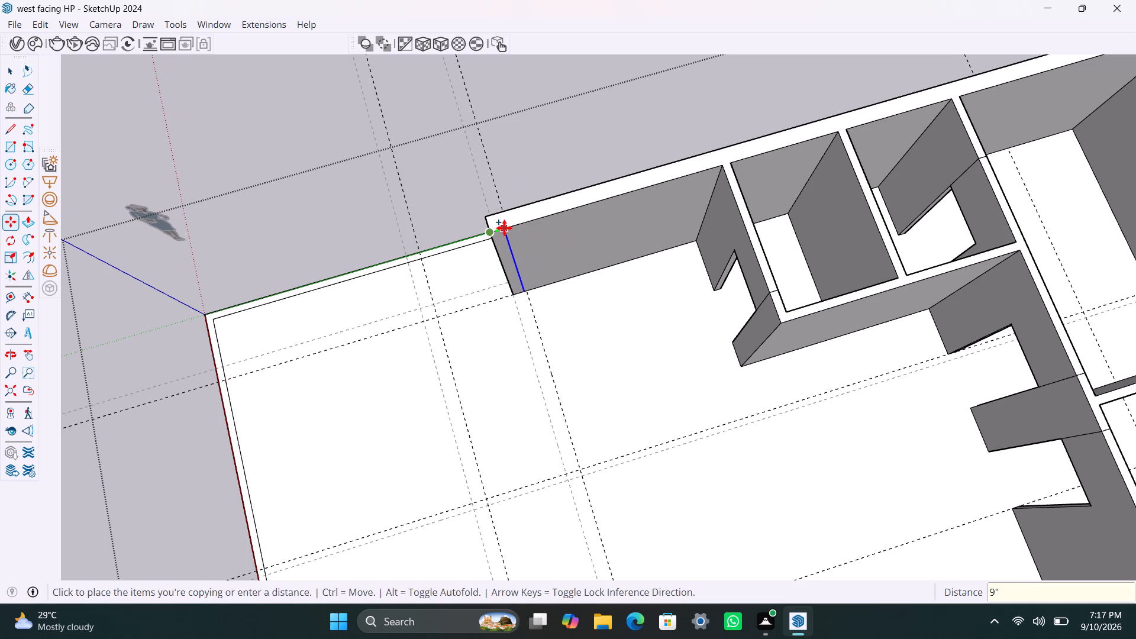
key(Return)
key(space)
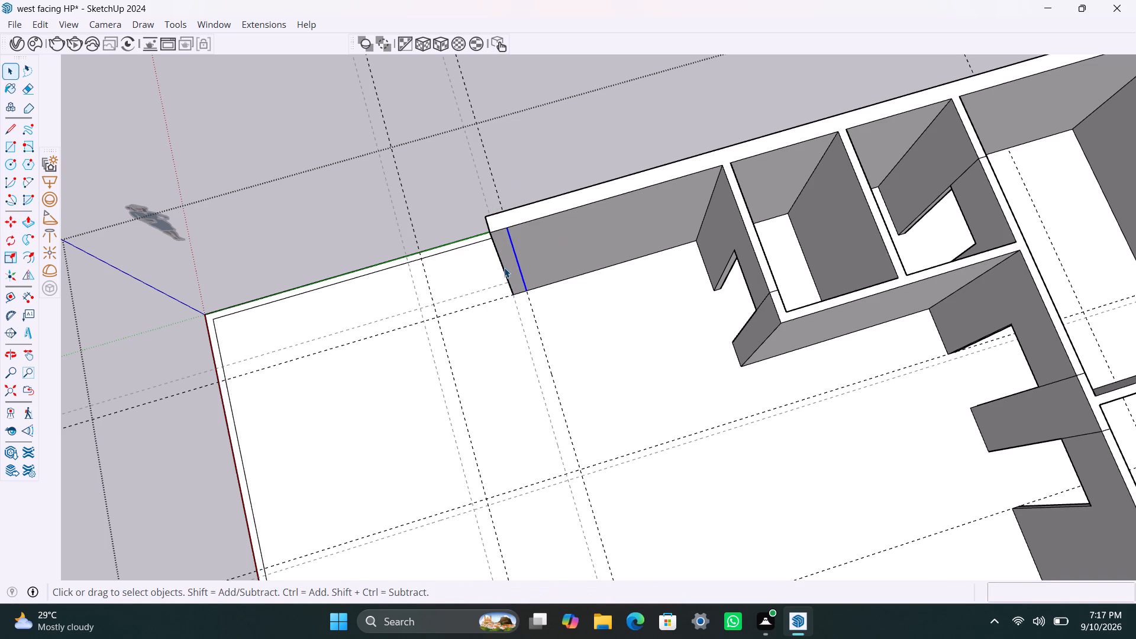
Push/Pull the 9" strip at the exterior wall's free end 11'6" into the building, forming a perpendicular wall.
click(507, 263)
key(p)
click(515, 263)
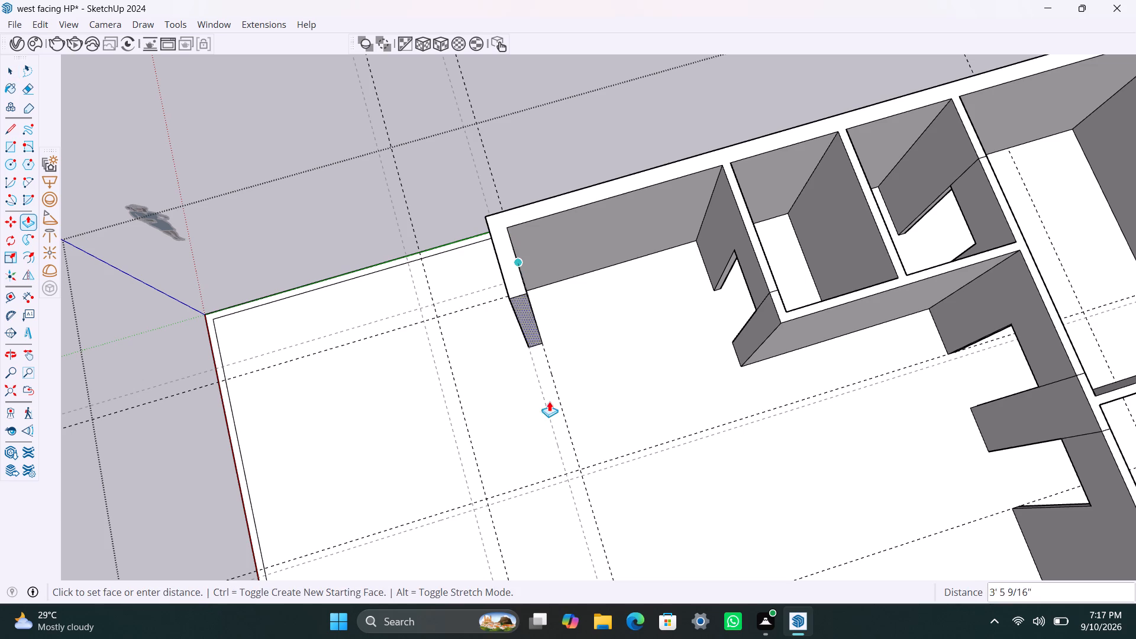
text(11'6")
key(Return)
key(space)
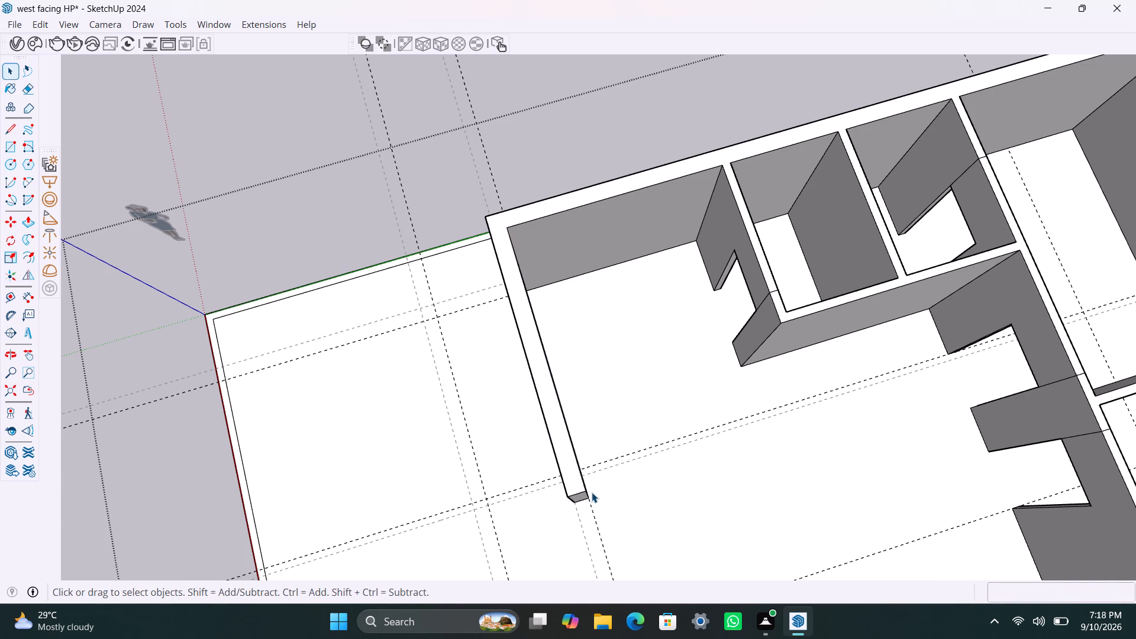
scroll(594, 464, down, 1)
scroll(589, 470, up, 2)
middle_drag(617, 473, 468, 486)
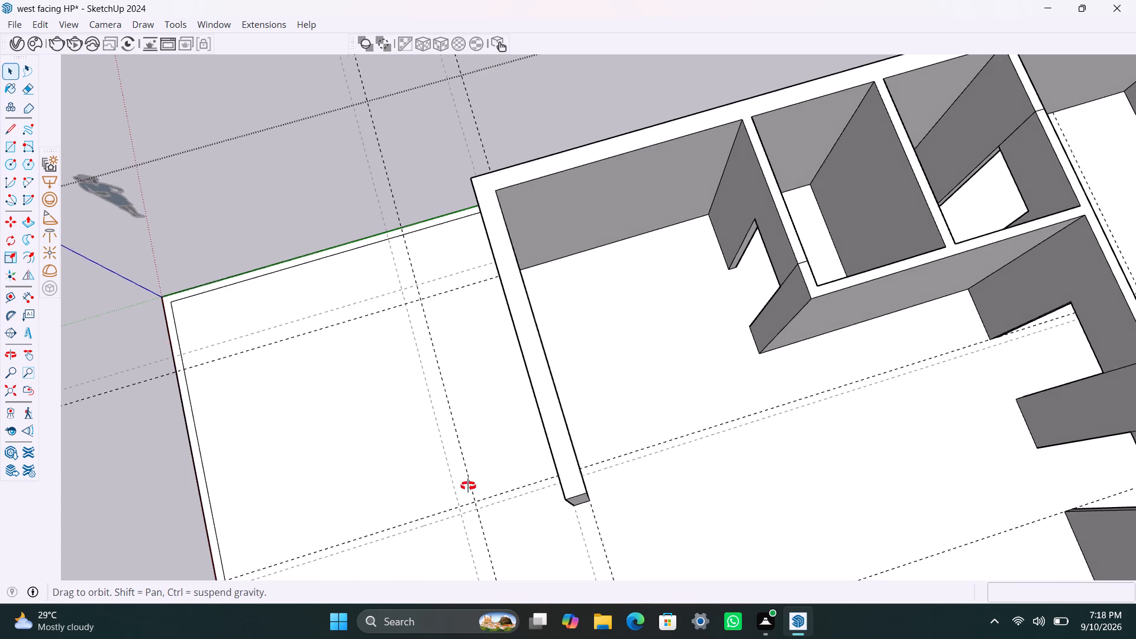
Push/Pull the free end face of the new perpendicular wall outward by 4.5".
middle_drag(468, 486, 262, 448)
middle_drag(418, 396, 564, 366)
scroll(428, 408, up, 3)
click(429, 403)
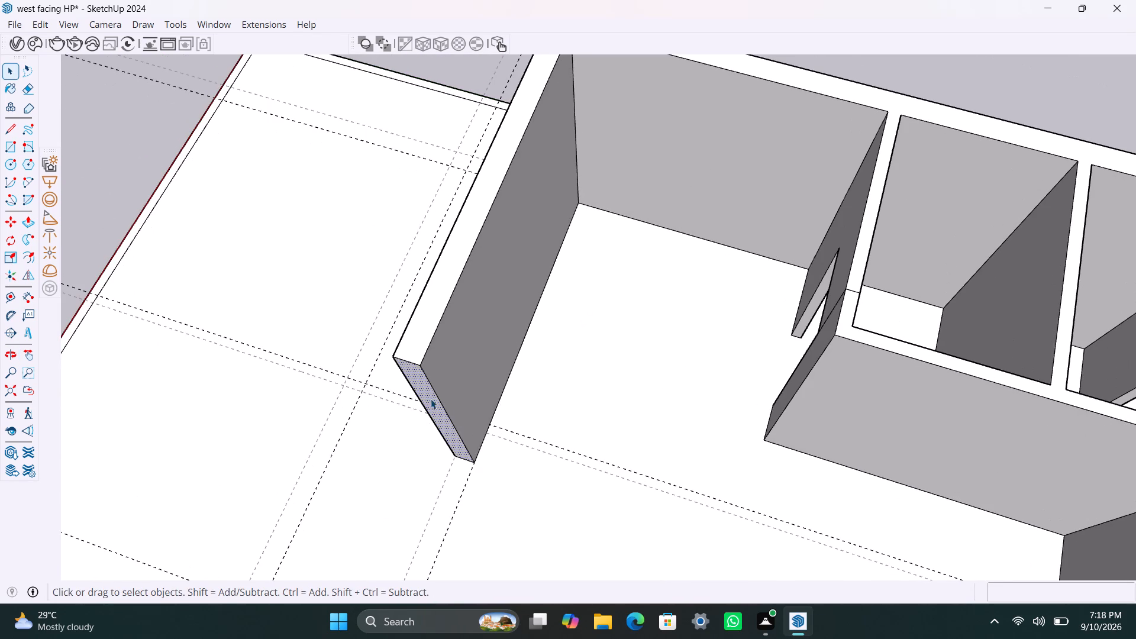
key(p)
click(427, 392)
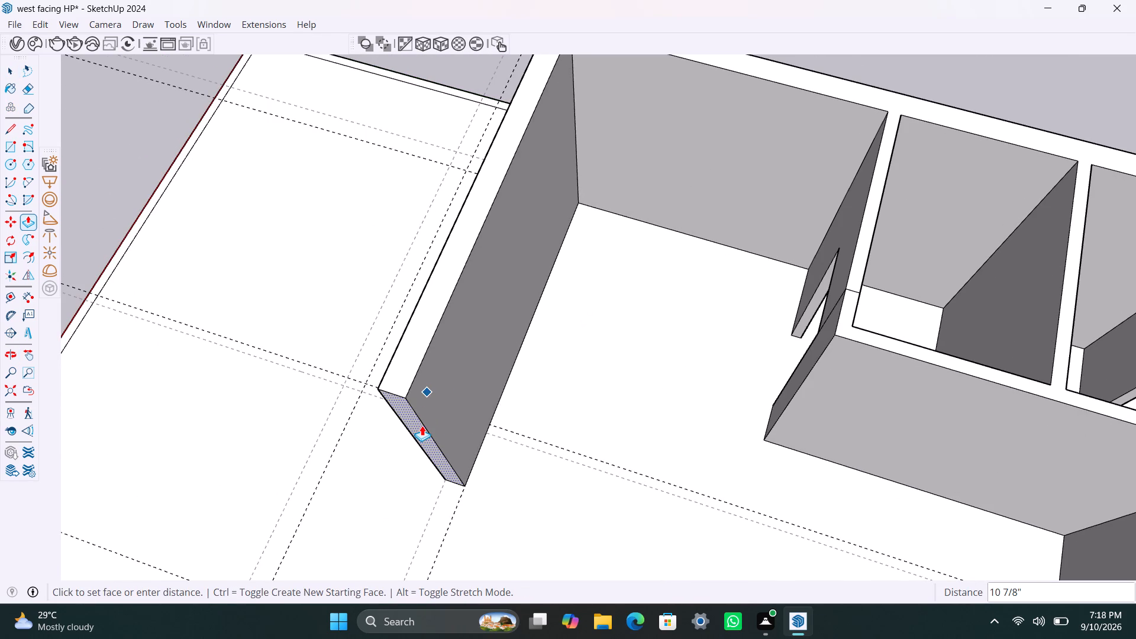
text(4.5)
key(shift+quotedbl)
key(Return)
key(space)
Copy the vertical inner edge at the perpendicular wall's free end 4.5" back along its inner face.
scroll(483, 493, down, 1)
middle_drag(490, 492, 351, 483)
scroll(385, 401, up, 2)
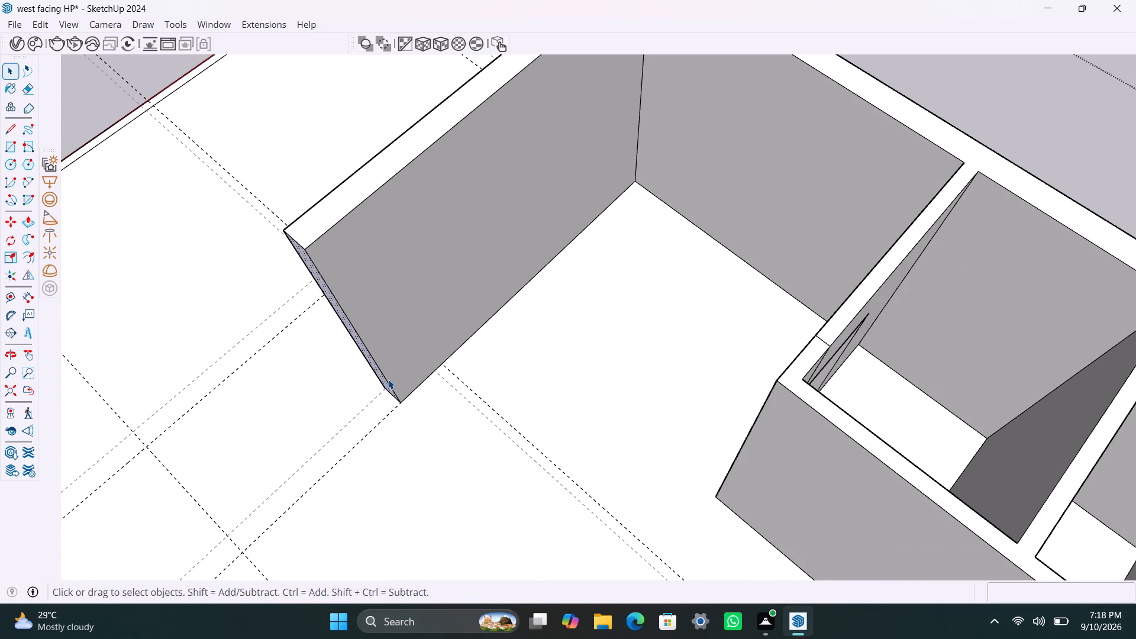
scroll(383, 375, up, 2)
click(375, 362)
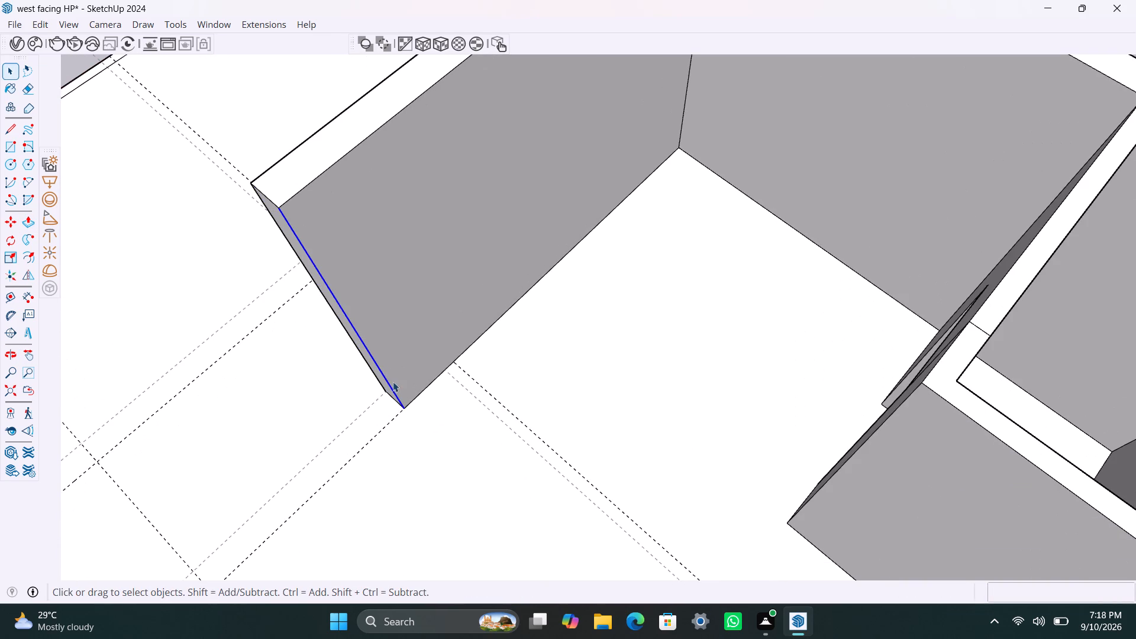
key(m)
click(402, 405)
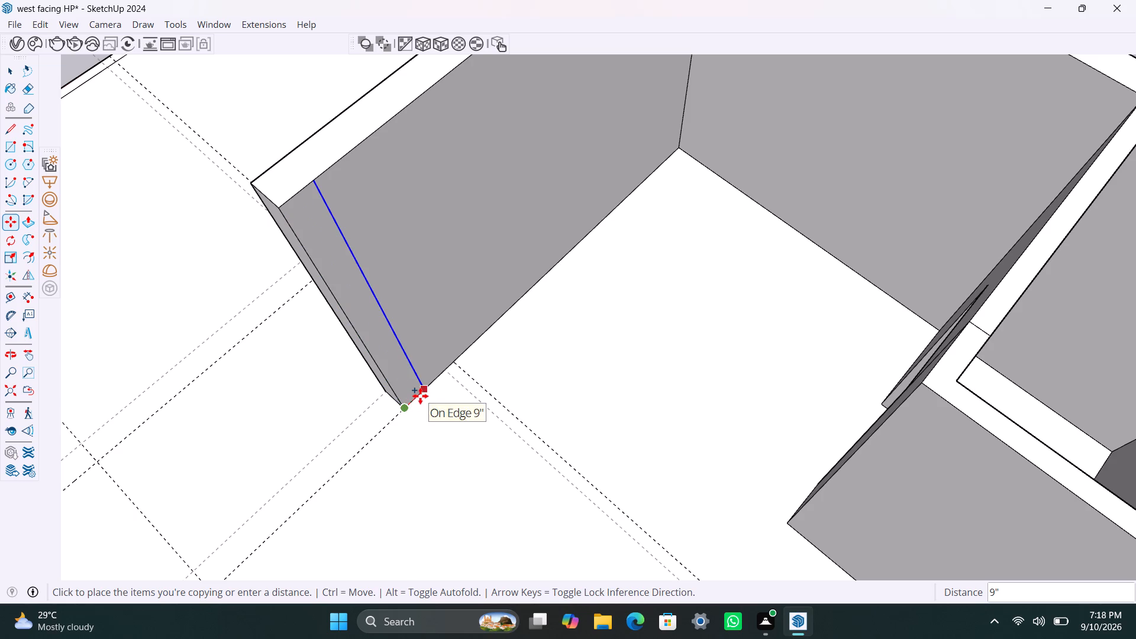
key(4)
text(.5")
key(Return)
key(space)
Push/Pull the 4.5" strip at the perpendicular wall's end about 5'6" across the room, forming a partition.
scroll(370, 343, up, 2)
click(370, 343)
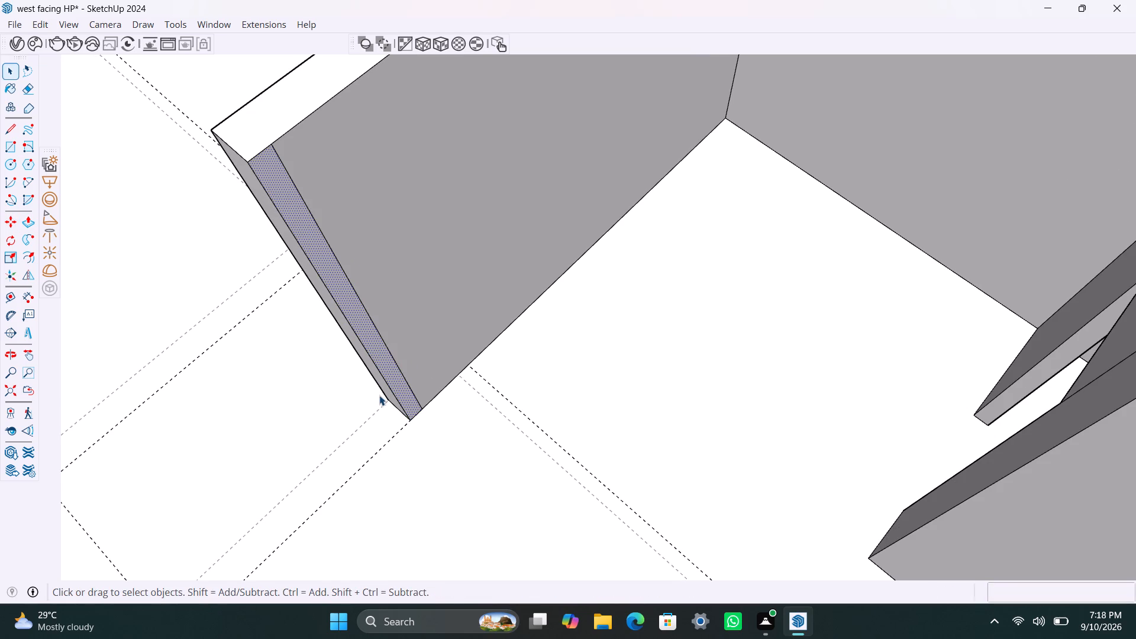
key(p)
drag(395, 386, 551, 582)
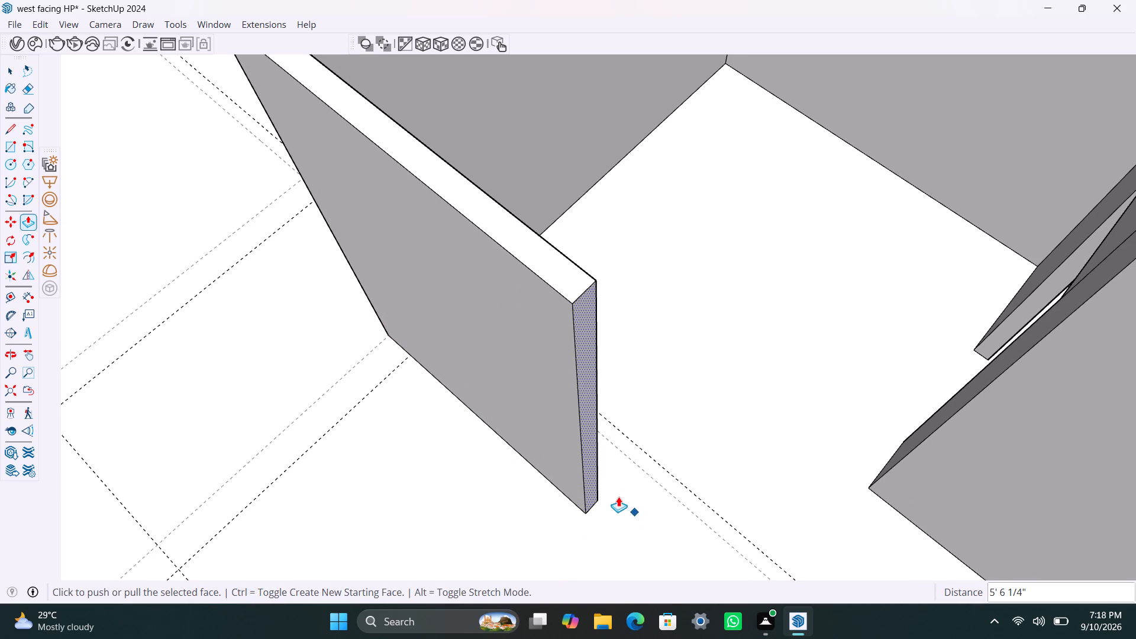
scroll(623, 487, down, 4)
middle_drag(605, 473, 626, 468)
key(space)
Save the model.
scroll(652, 468, down, 2)
middle_drag(581, 476, 629, 476)
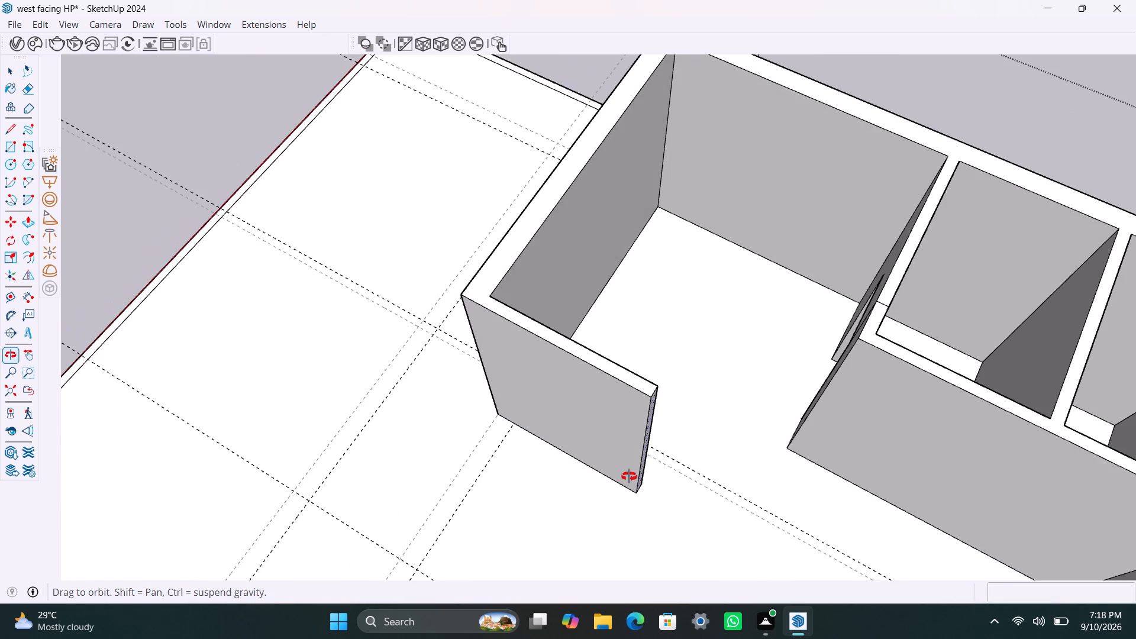
middle_drag(629, 476, 630, 476)
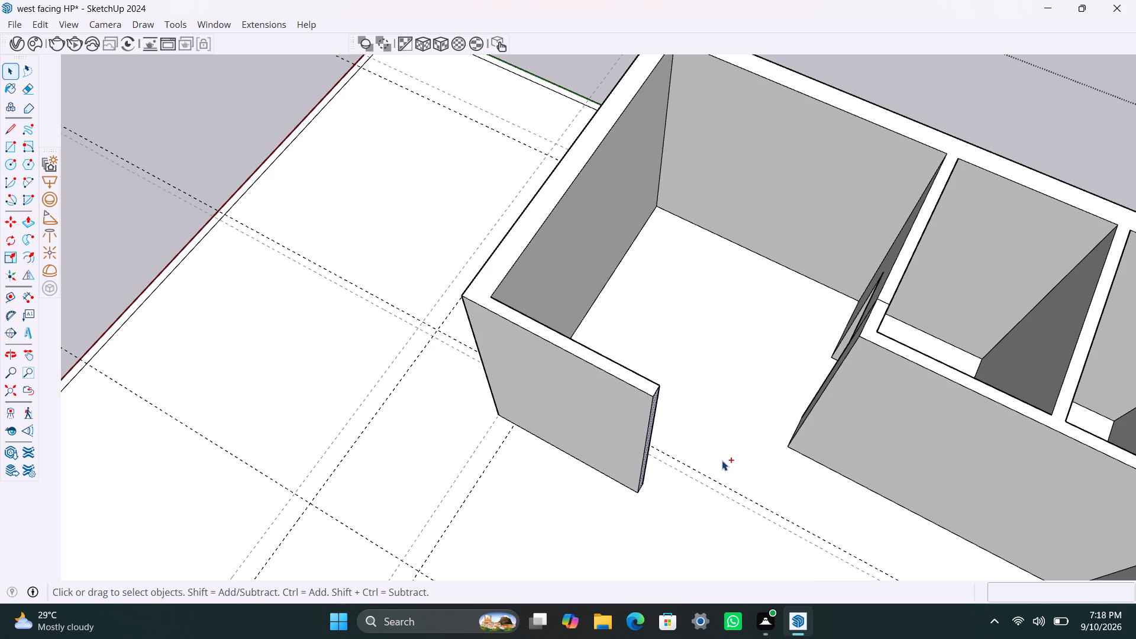
key(ctrl+s)
Copy the vertical corner edge of the existing partition facing the new one 4.5" along its outer face.
scroll(790, 429, up, 1)
middle_drag(793, 414, 796, 337)
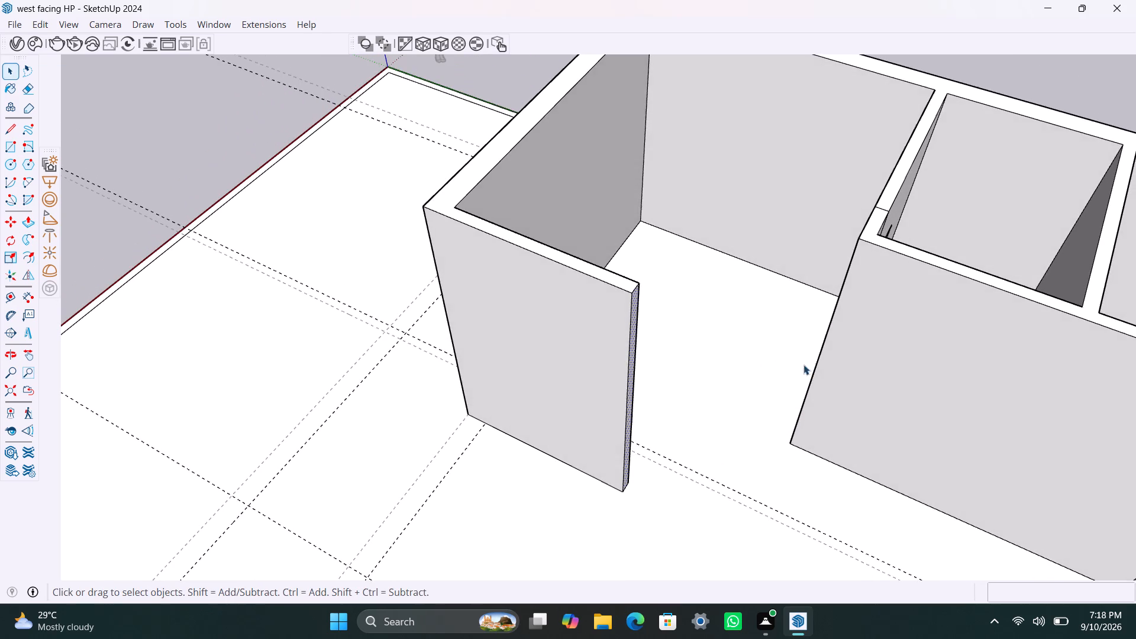
scroll(817, 380, up, 1)
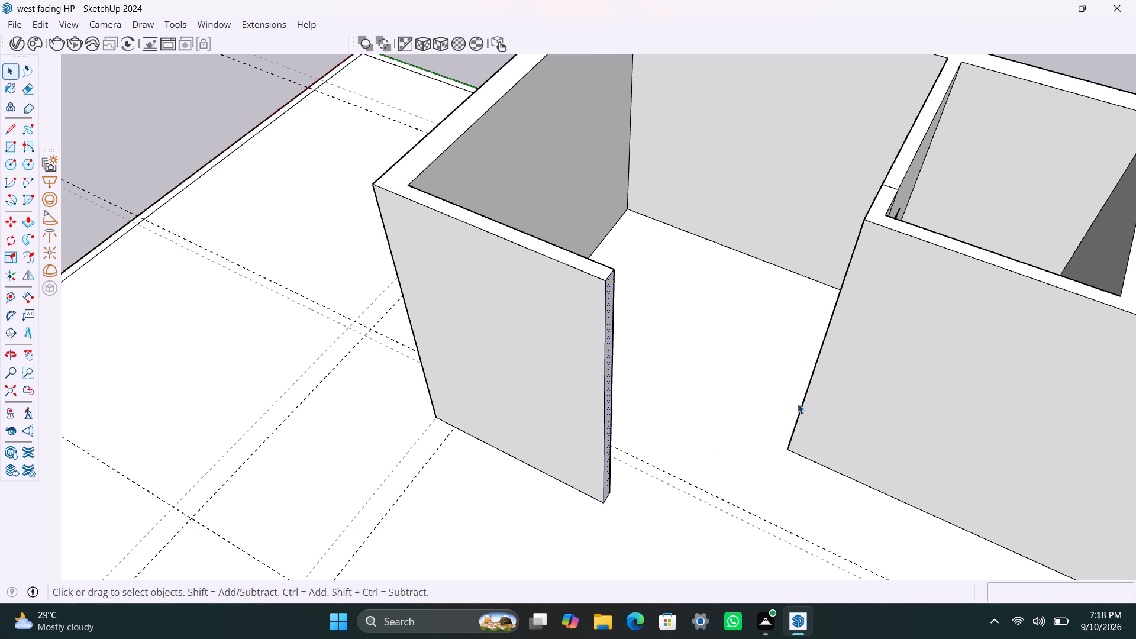
click(799, 409)
key(m)
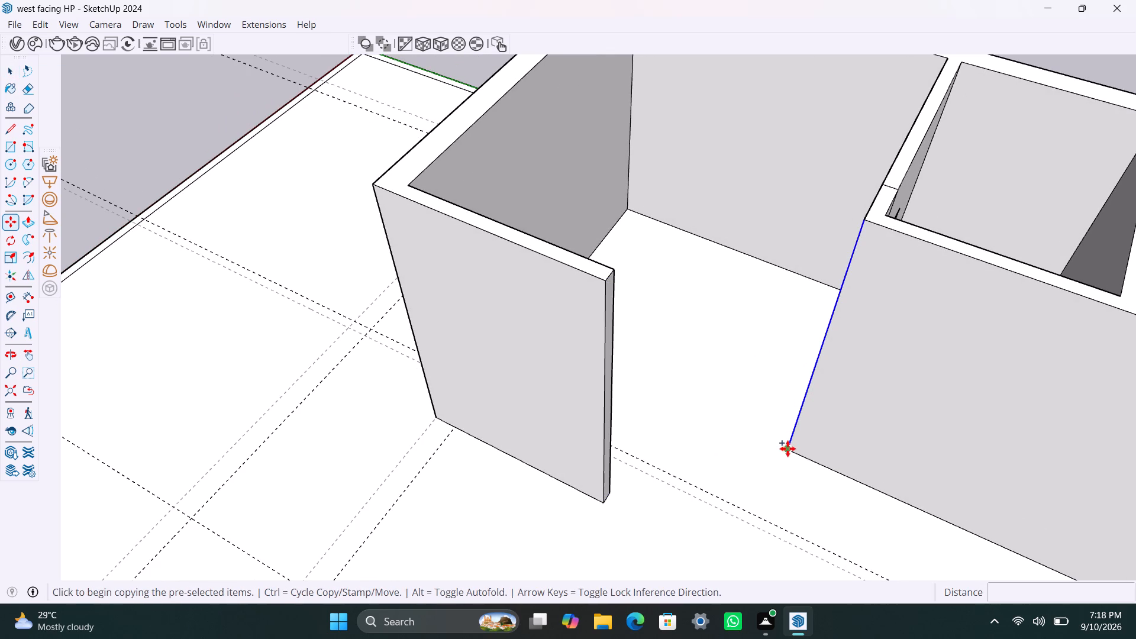
click(787, 450)
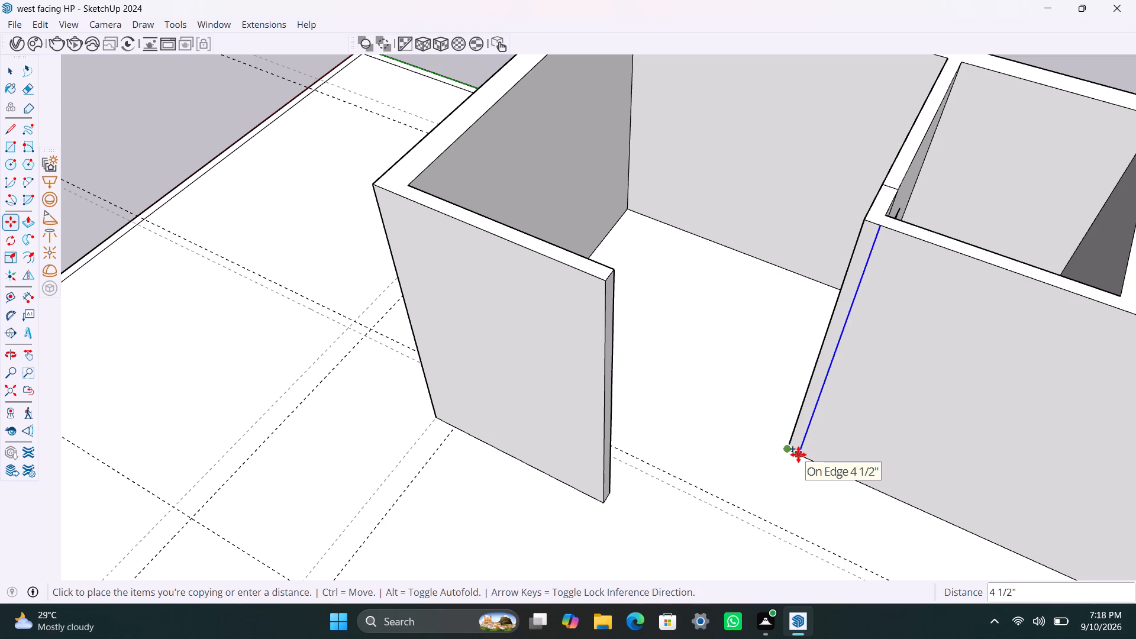
text(4.5")
key(Return)
key(space)
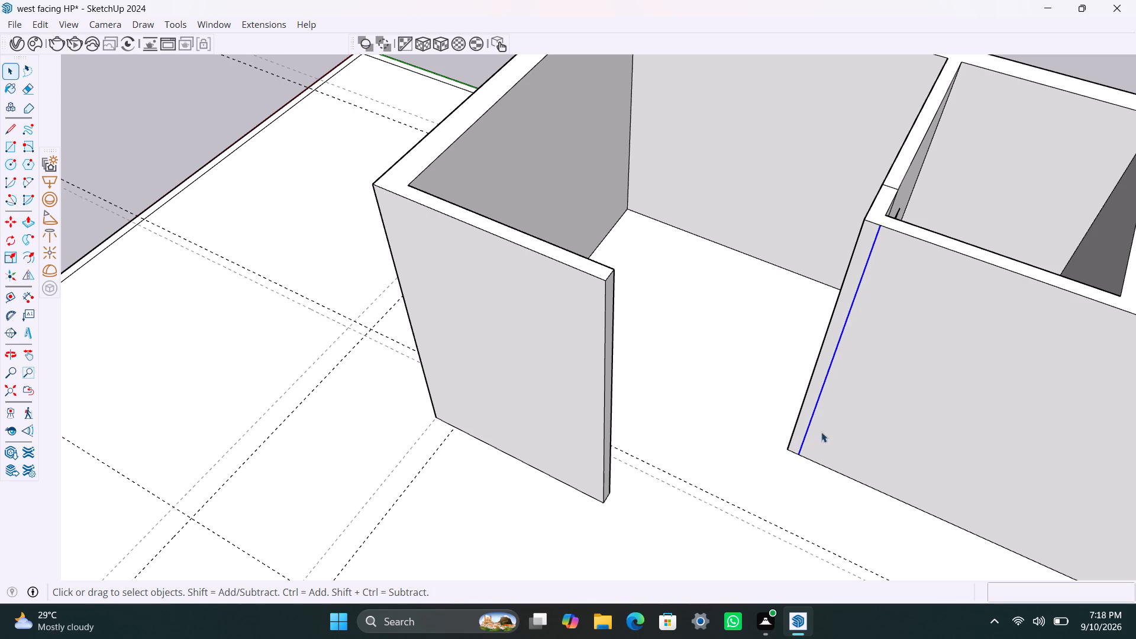
Push/Pull the 4.5" strip at that corner 4'6" outward, level with the opposite partition.
scroll(828, 386, up, 2)
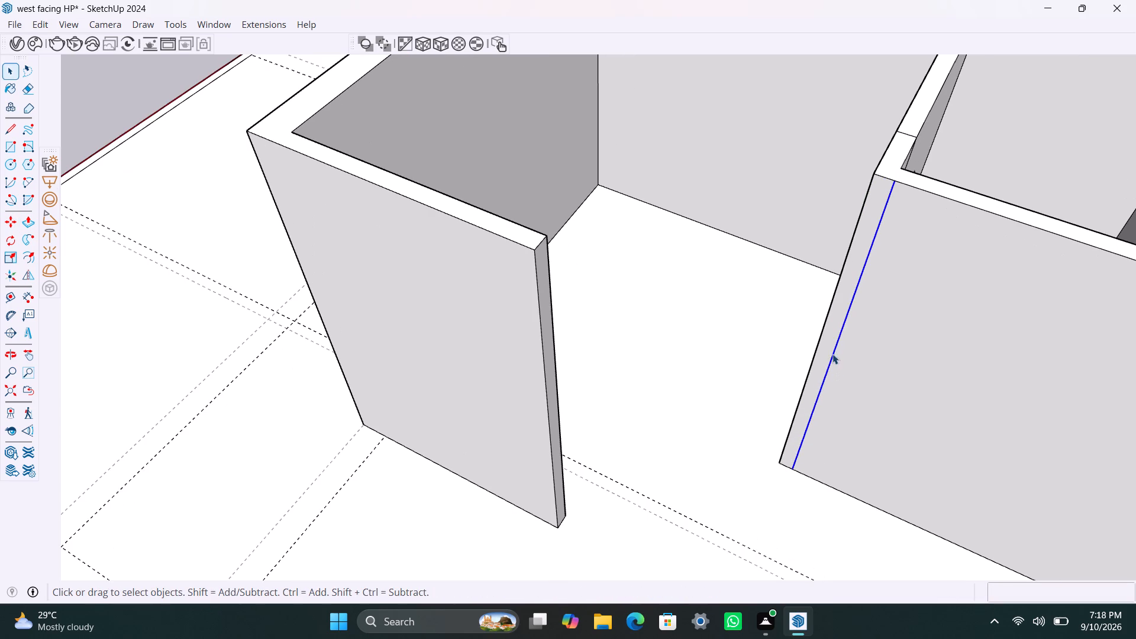
click(830, 345)
key(p)
drag(828, 341, 769, 444)
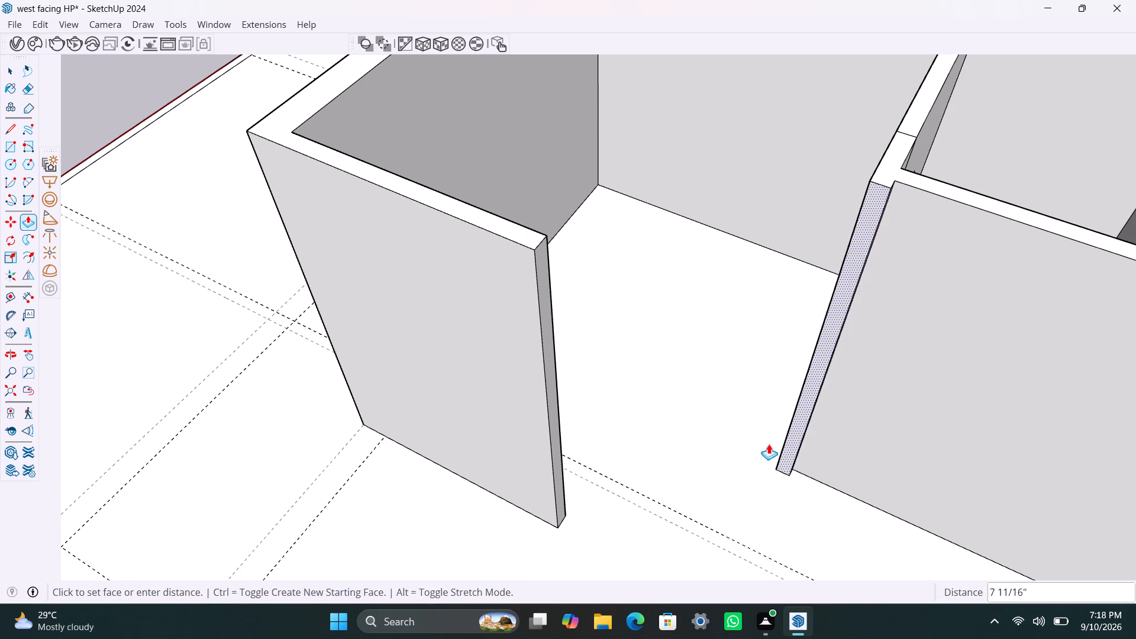
drag(769, 444, 550, 468)
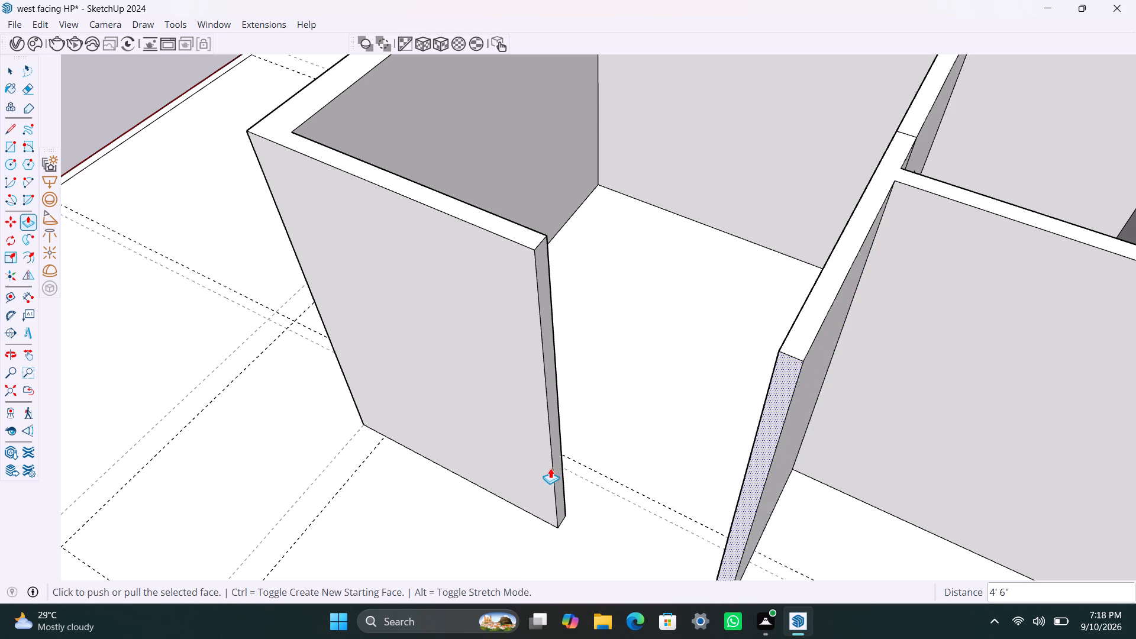
key(space)
Copy the vertical end edge of the 4'6" wall 4.5" back along its face towards the opposite partition.
scroll(590, 467, down, 3)
middle_drag(586, 511, 637, 513)
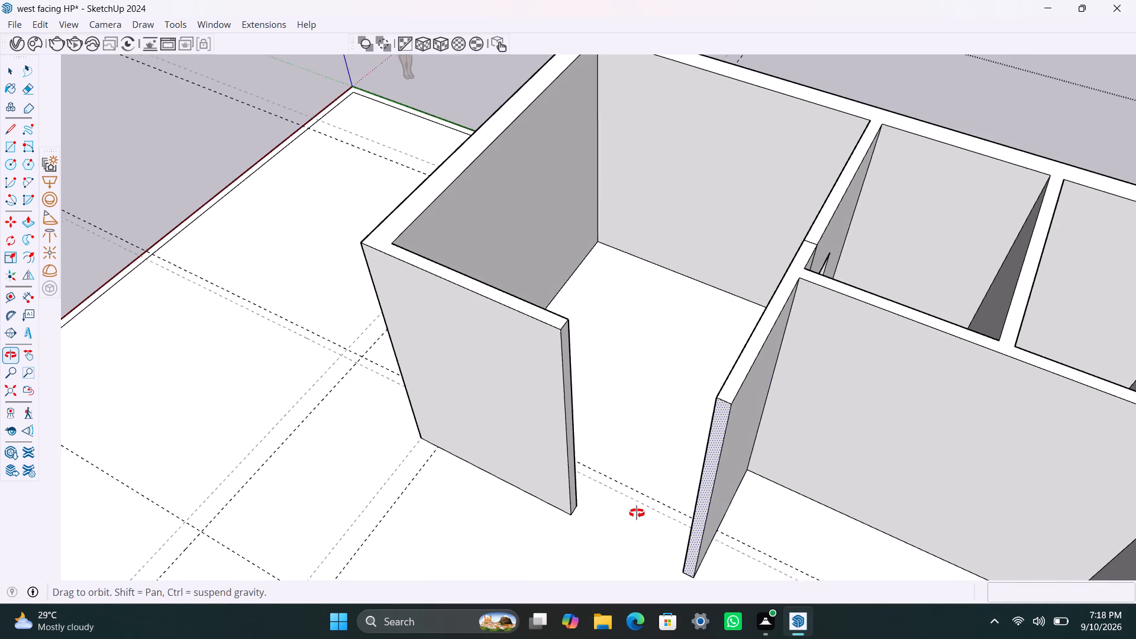
middle_drag(637, 513, 719, 517)
scroll(888, 492, up, 3)
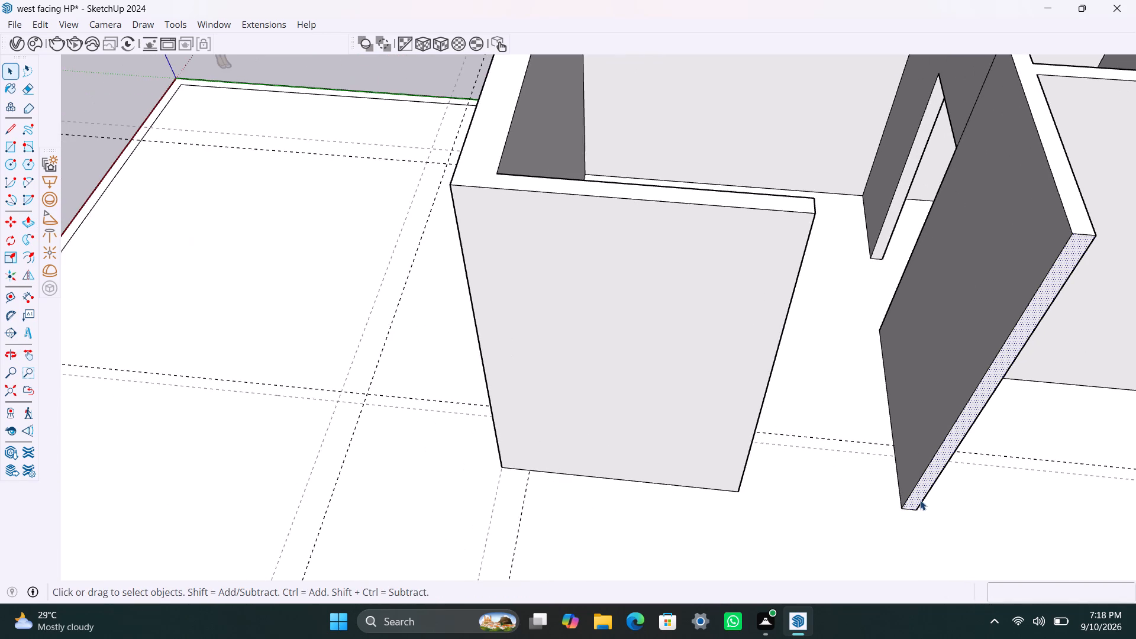
scroll(913, 495, up, 1)
middle_drag(887, 496, 989, 502)
scroll(945, 458, up, 2)
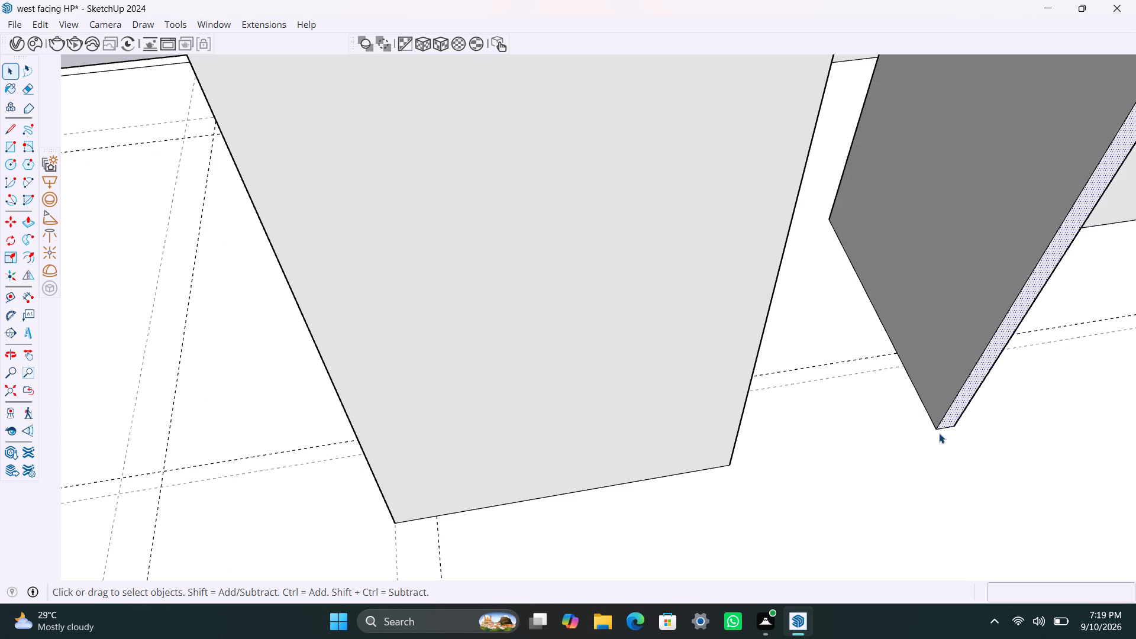
scroll(939, 421, up, 2)
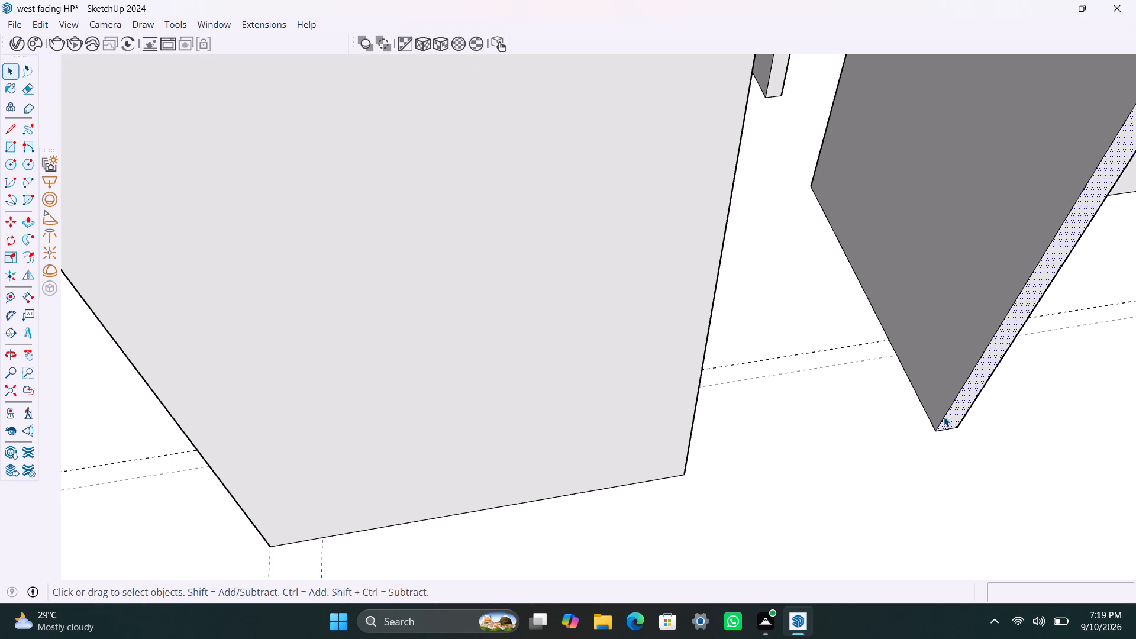
click(944, 417)
key(m)
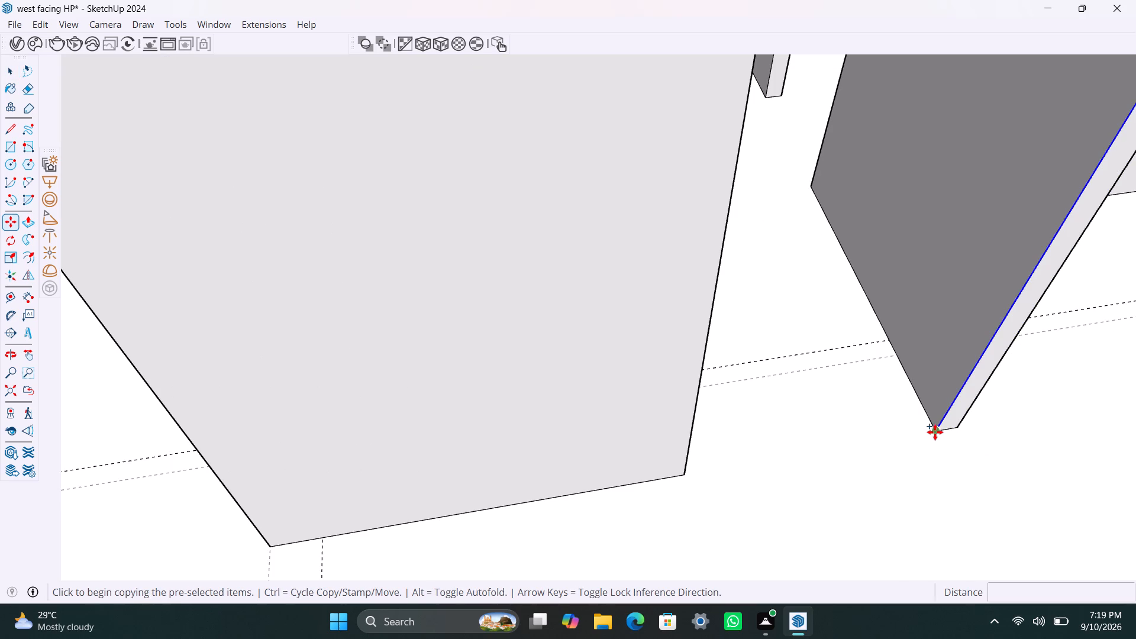
click(937, 430)
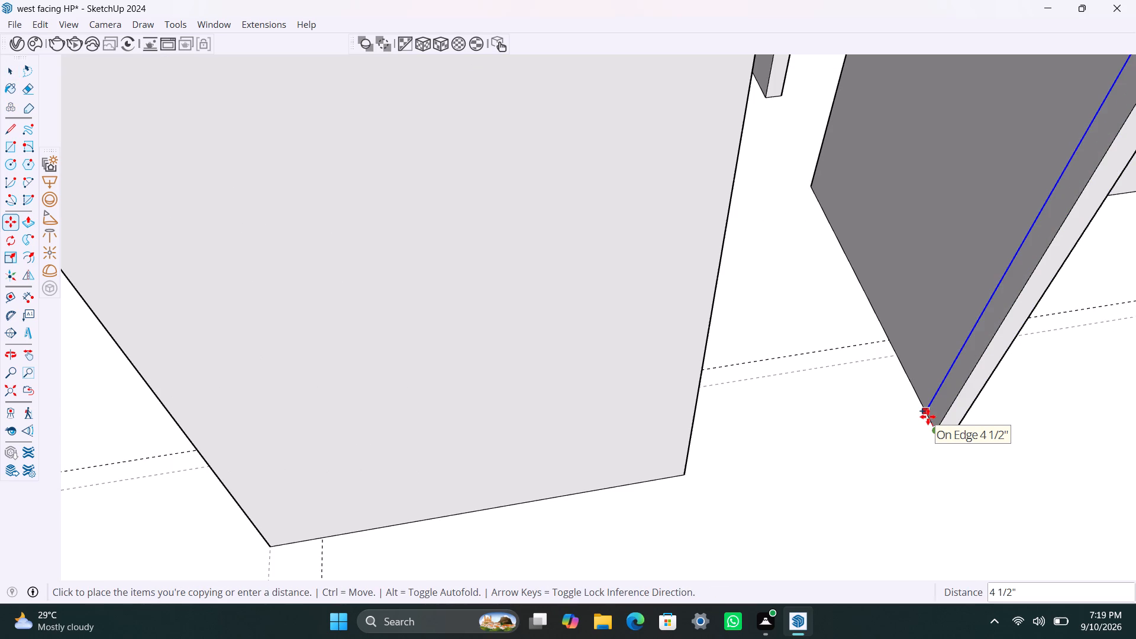
text(4.5")
key(Return)
key(space)
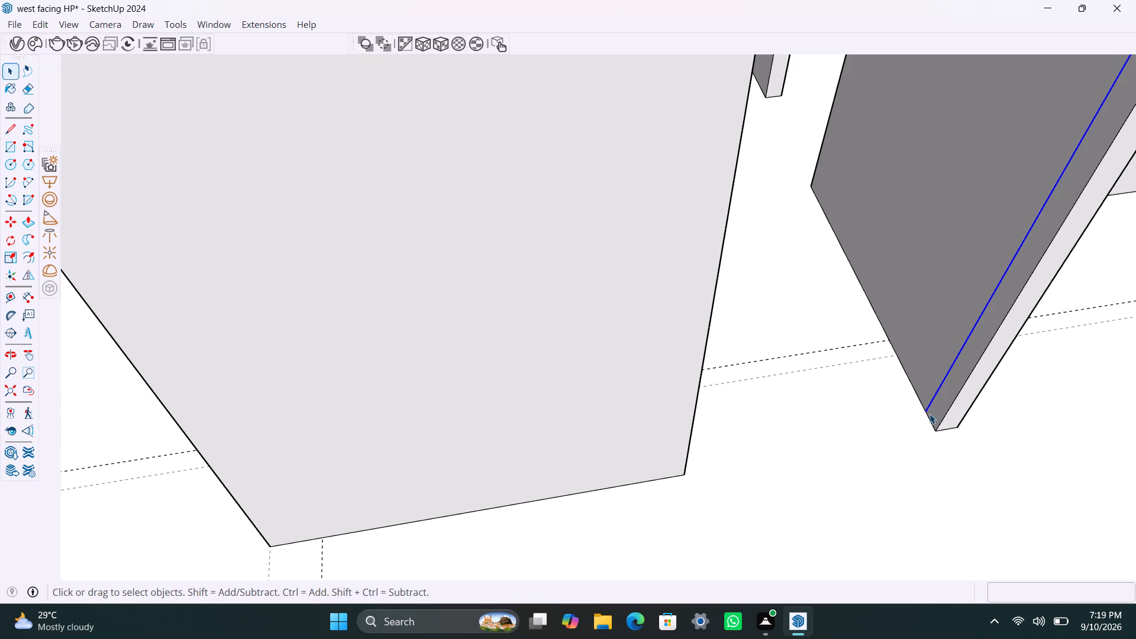
Push/Pull the 4.5" strip at the 4'6" wall's end 1' towards the opposite partition.
scroll(960, 350, up, 1)
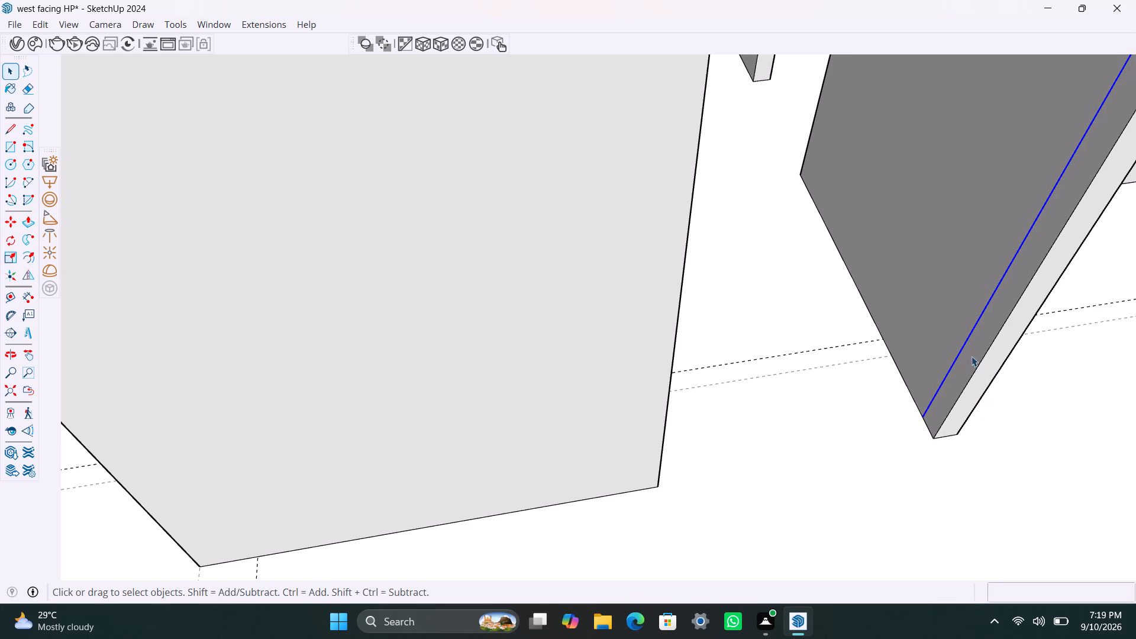
click(972, 356)
key(p)
click(969, 356)
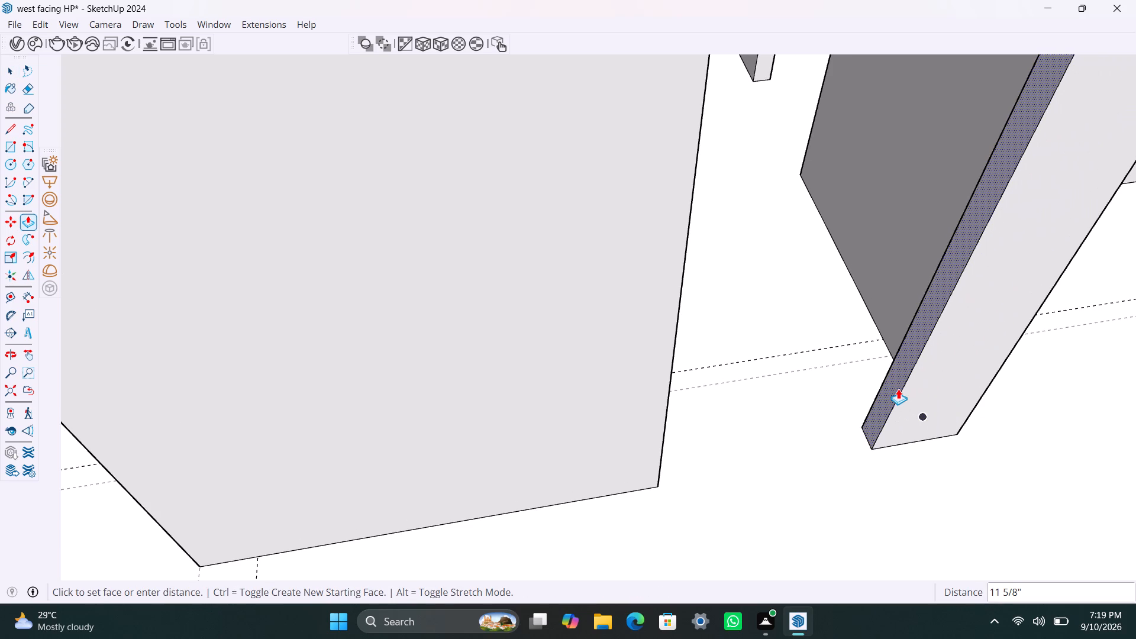
text(1')
key(Return)
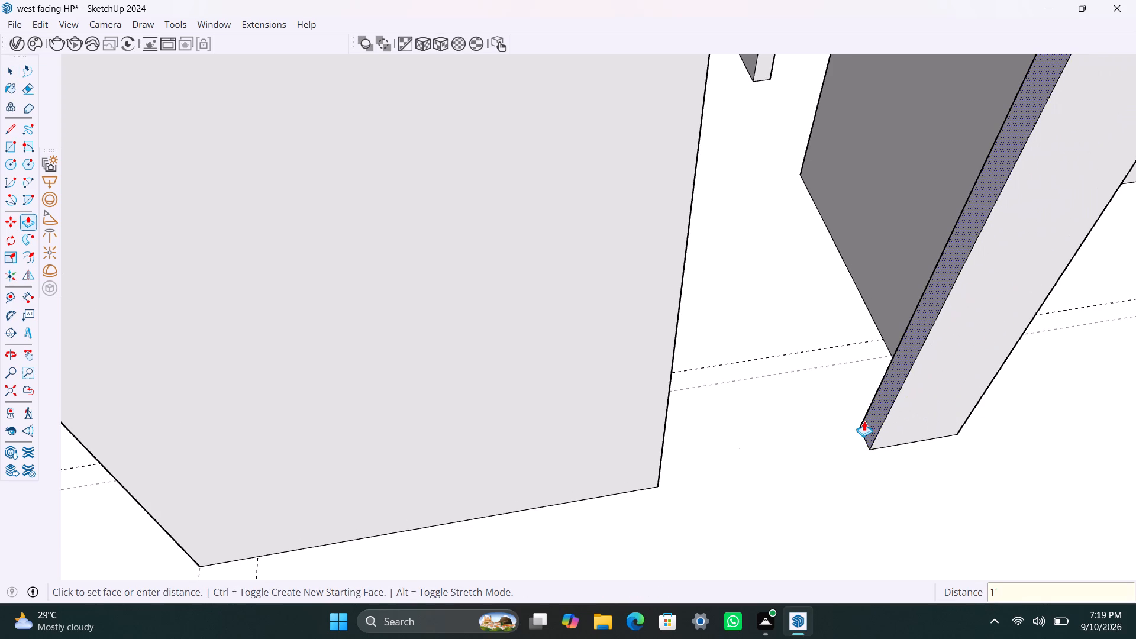
scroll(864, 421, down, 3)
middle_drag(851, 422, 756, 431)
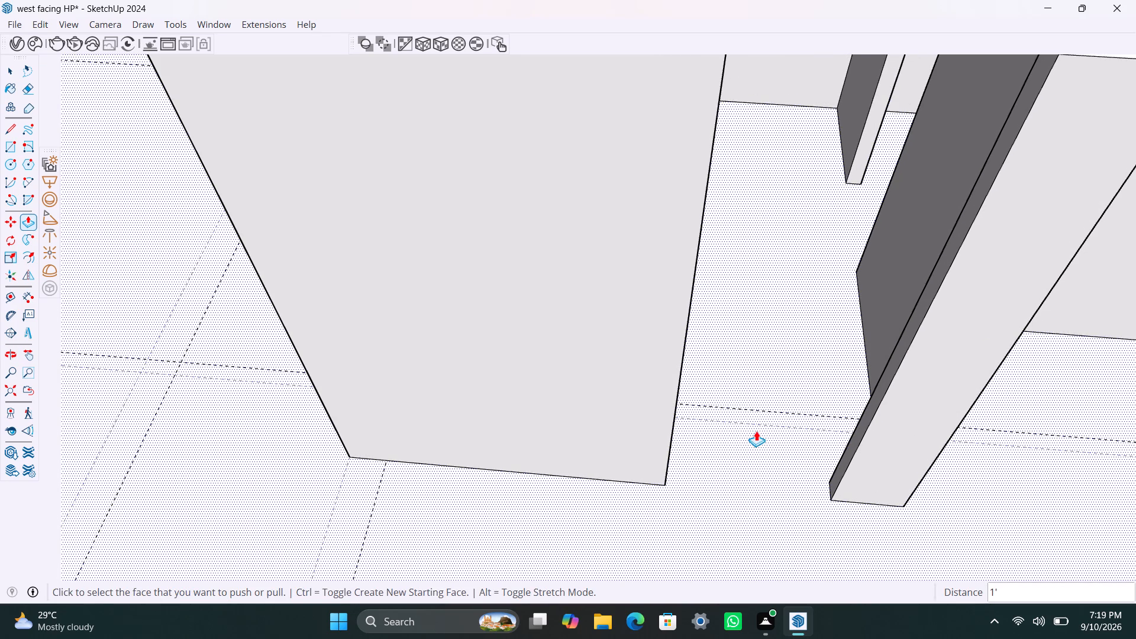
key(space)
Place a guide 3' from the end face of the 1' wall return, across the opening.
scroll(842, 459, down, 1)
scroll(827, 468, up, 1)
scroll(825, 473, down, 1)
key(t)
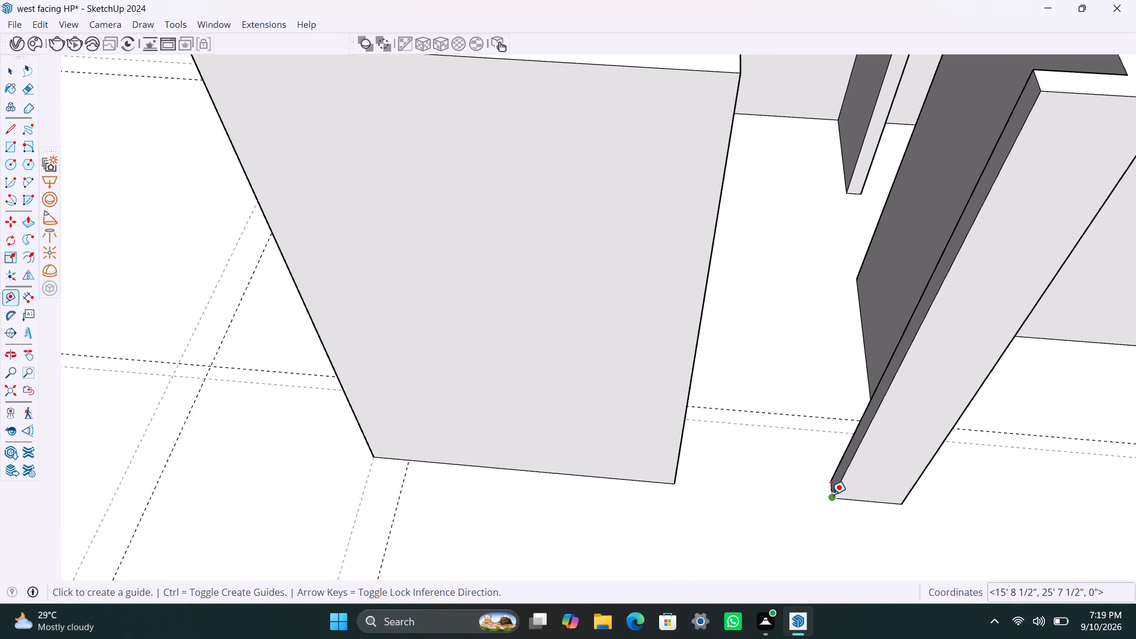
click(831, 495)
key(space)
scroll(817, 504, up, 6)
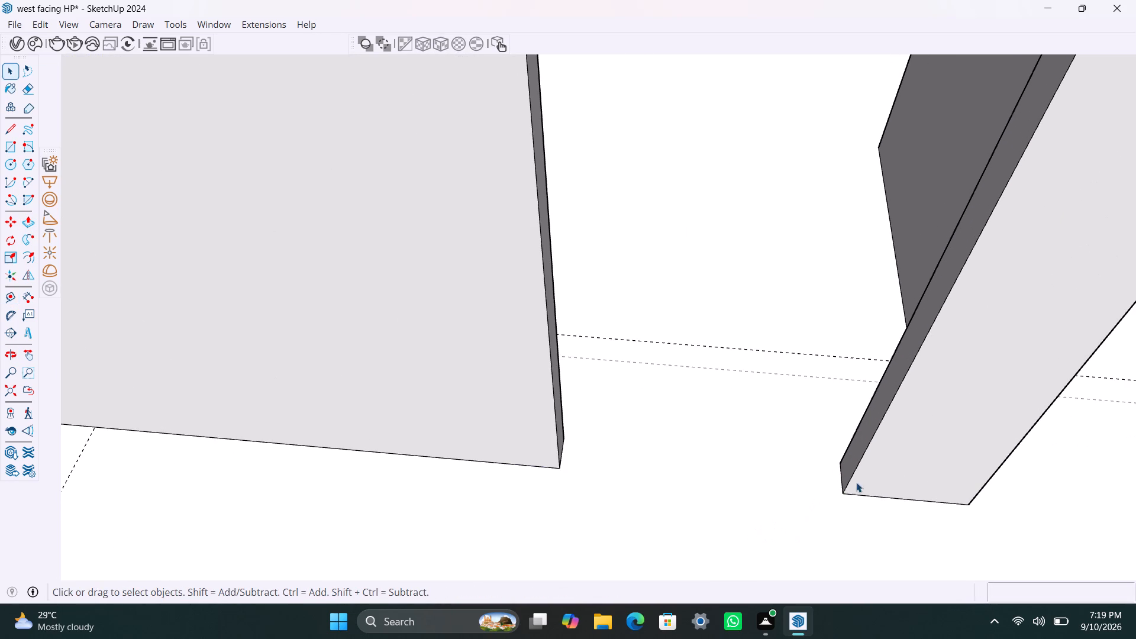
key(t)
click(844, 477)
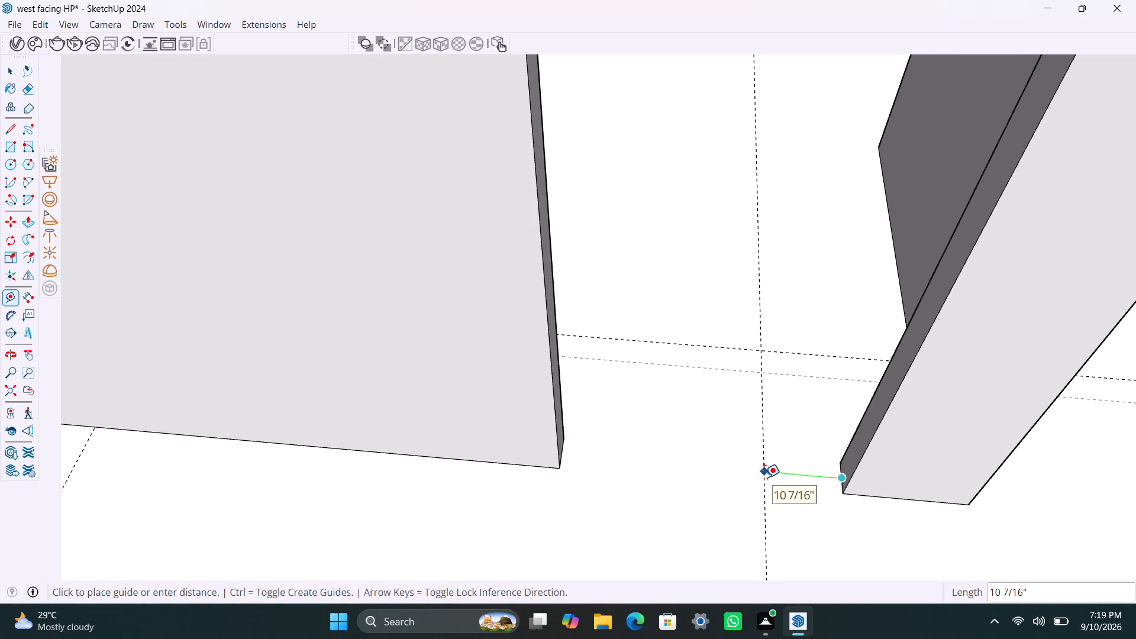
text(3')
key(Return)
key(space)
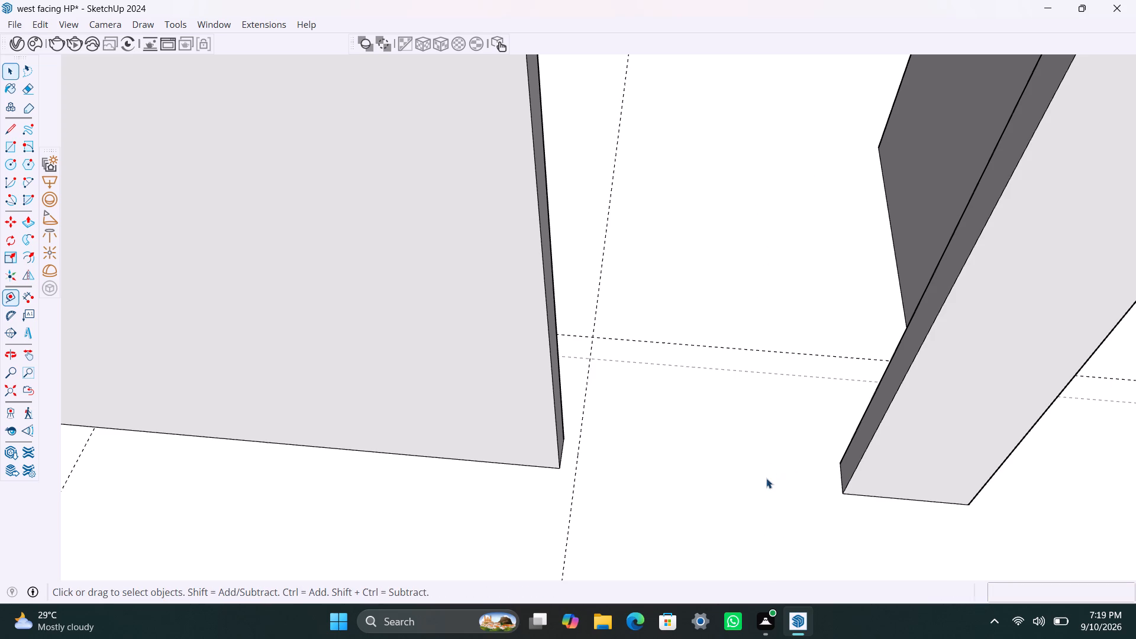
Push/Pull the narrow end face of the wall opposite the 1' return out to the 3' guide, and save the model.
scroll(753, 438, down, 3)
middle_drag(750, 432, 581, 447)
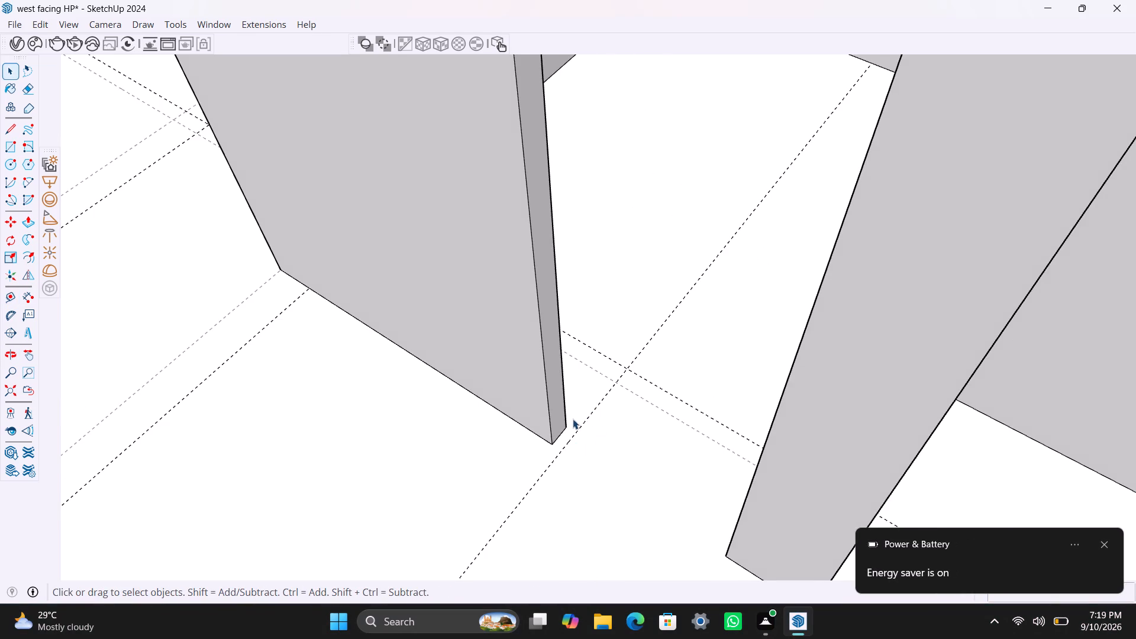
scroll(569, 421, up, 2)
click(551, 397)
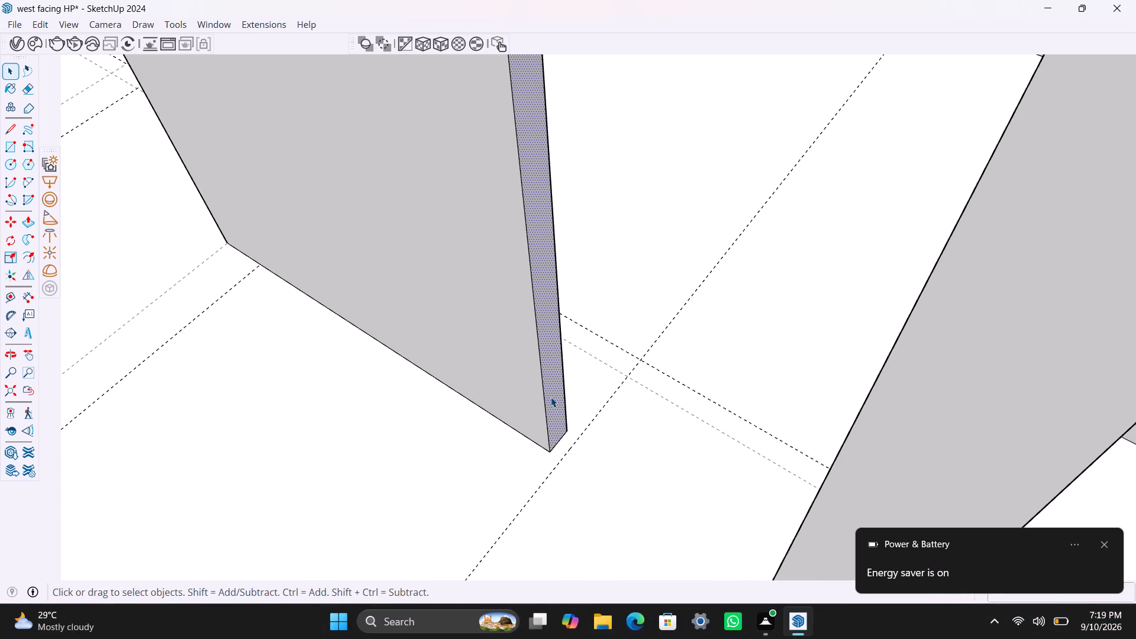
key(p)
drag(551, 397, 541, 475)
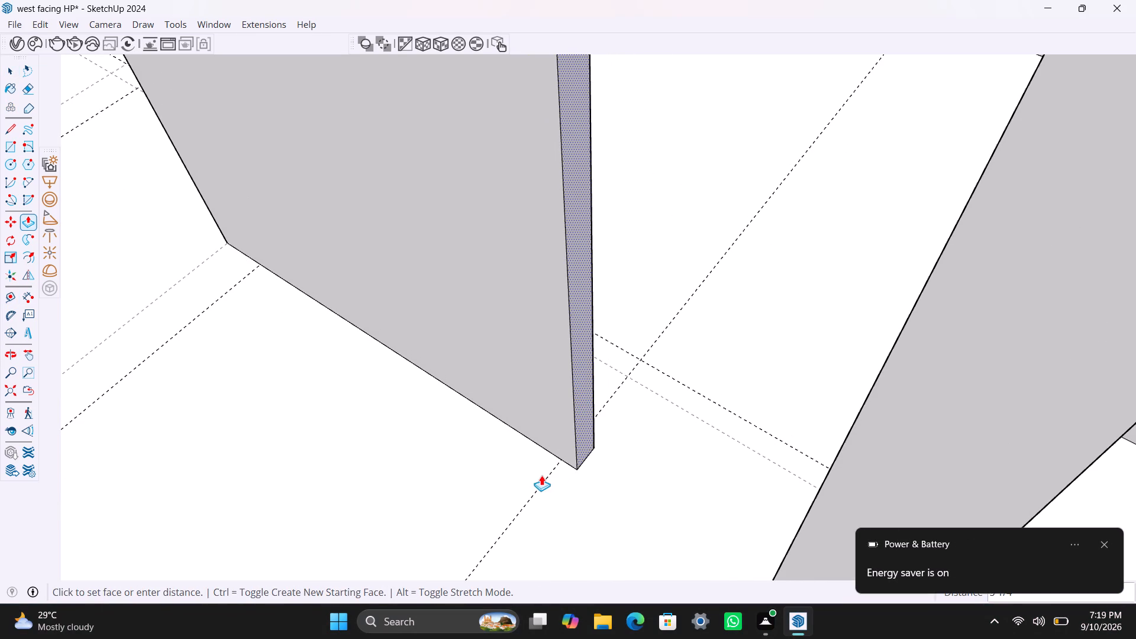
drag(541, 475, 532, 494)
key(ctrl+s)
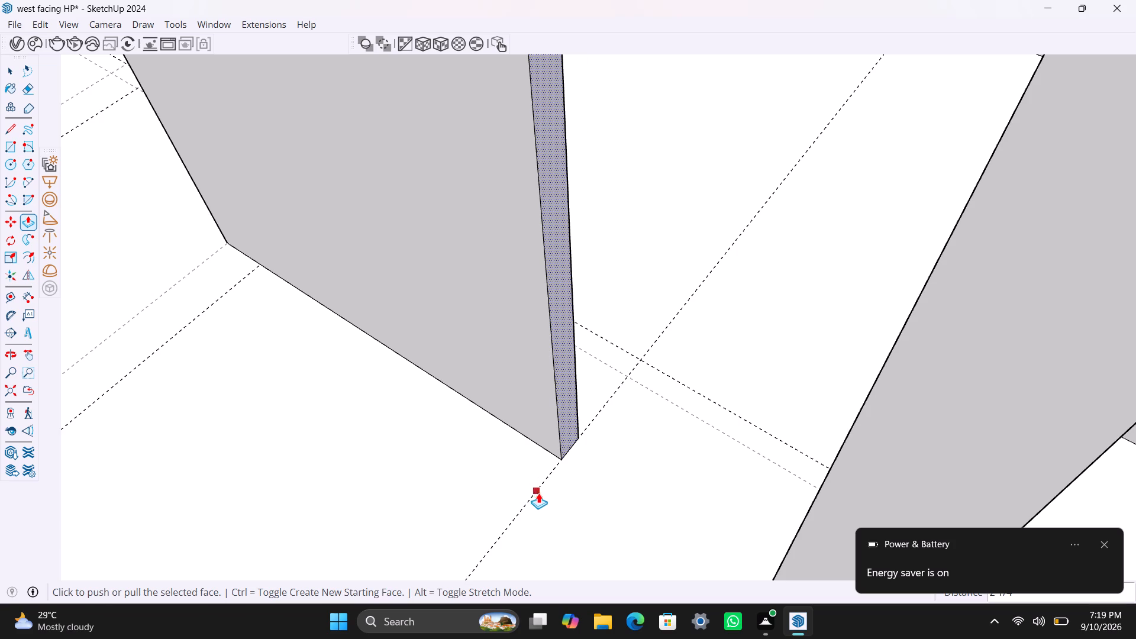
key(space)
Copy the short top edge of that wall's end face 3' straight down the face.
scroll(609, 324, down, 4)
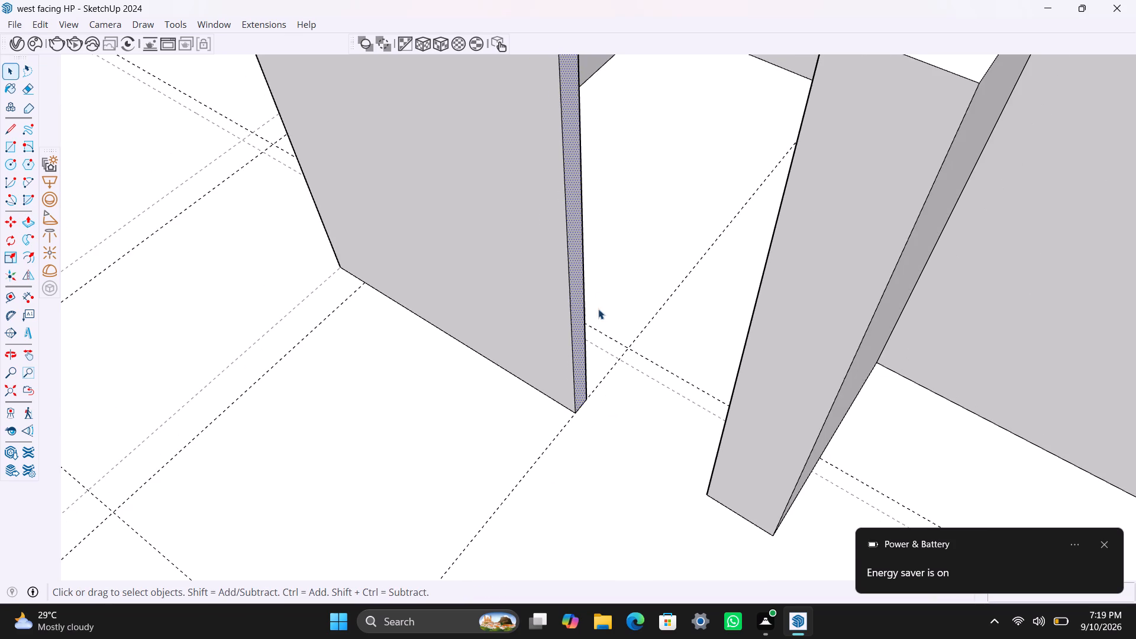
scroll(624, 225, down, 4)
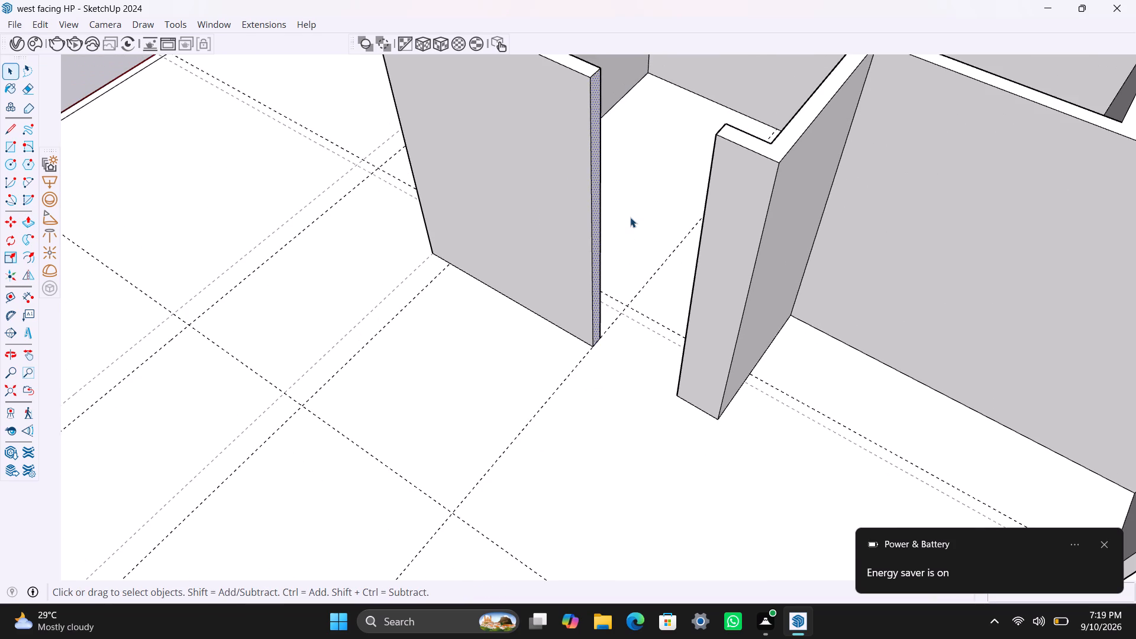
middle_drag(630, 217, 602, 244)
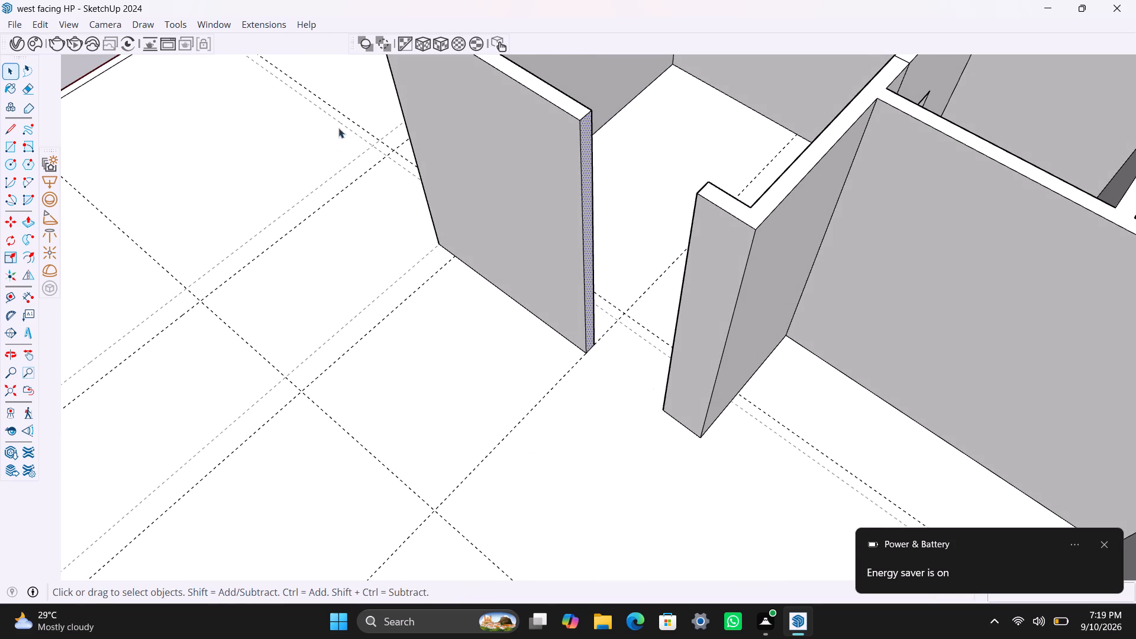
scroll(584, 125, up, 1)
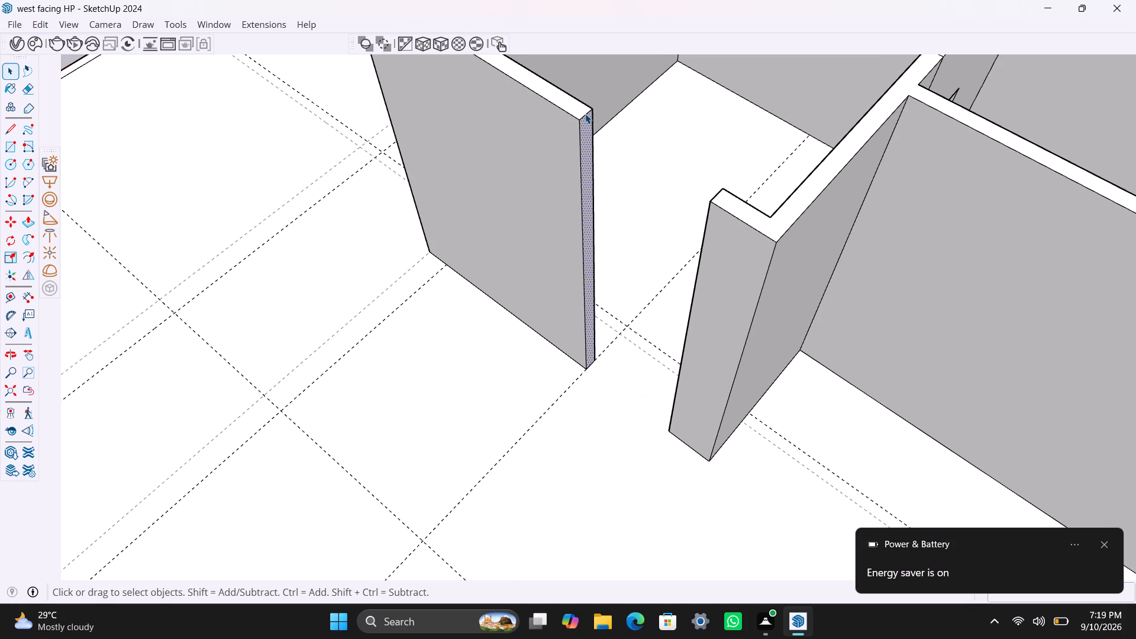
click(586, 114)
key(m)
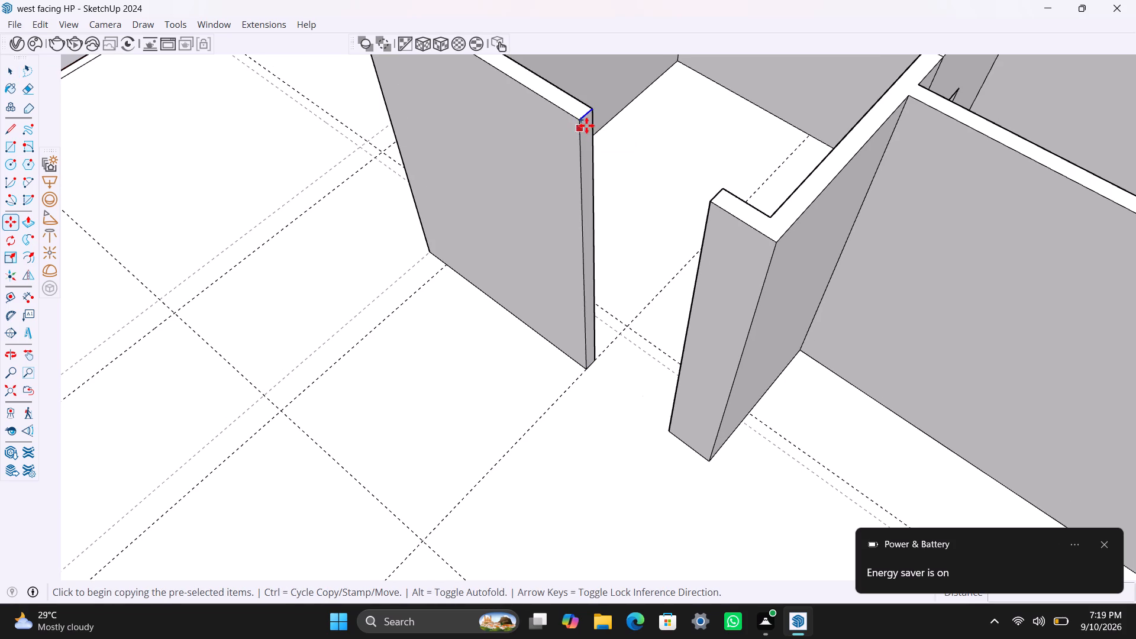
click(586, 124)
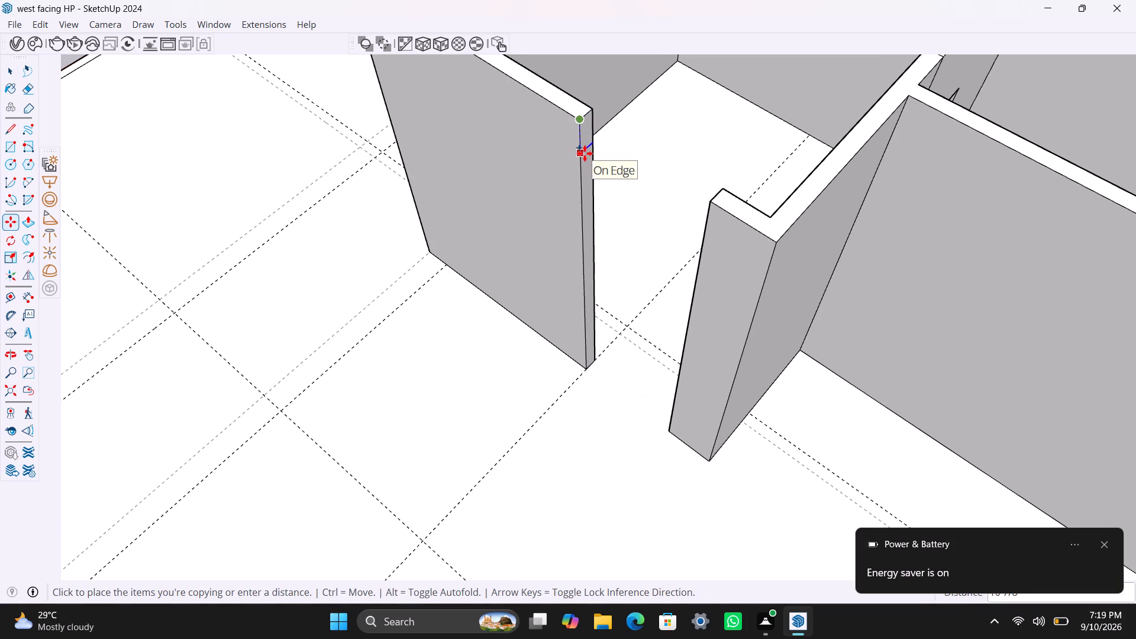
text(3')
key(Return)
key(space)
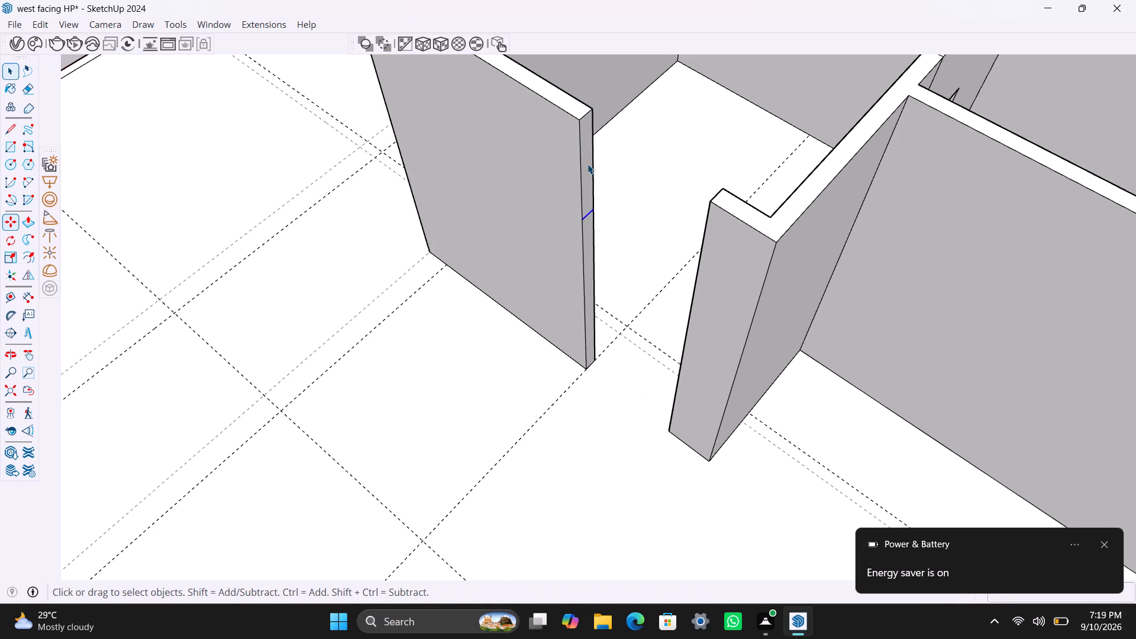
Push/Pull the upper 3' part of the end face 3' across the opening to the return as a door lintel, and save.
scroll(588, 164, up, 2)
click(588, 164)
key(p)
drag(588, 164, 713, 231)
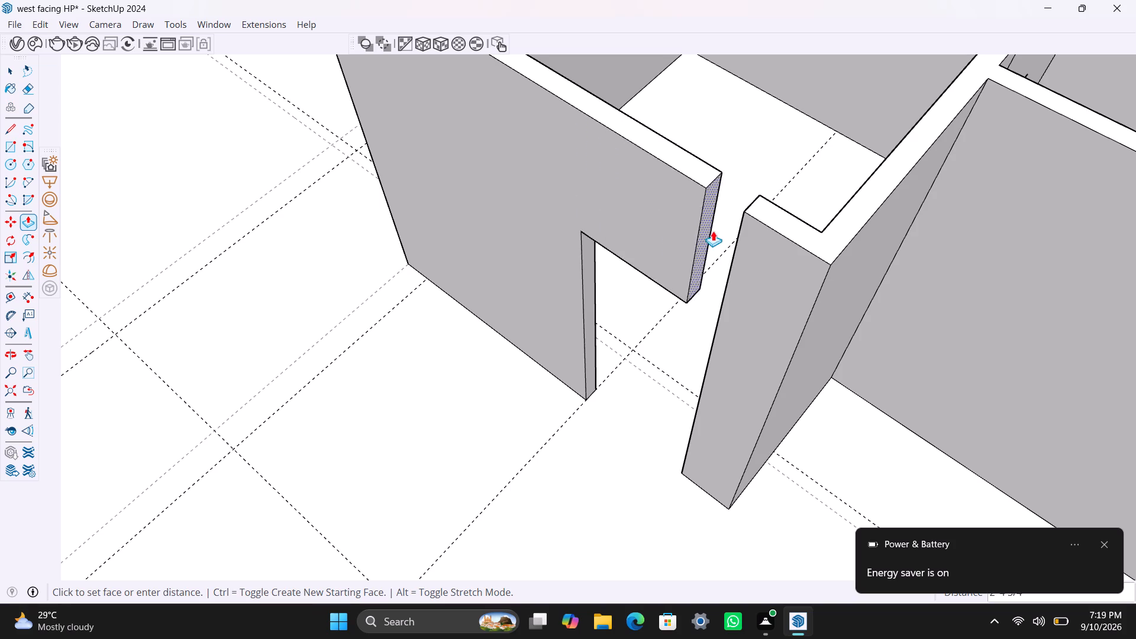
drag(713, 231, 746, 272)
key(ctrl+s)
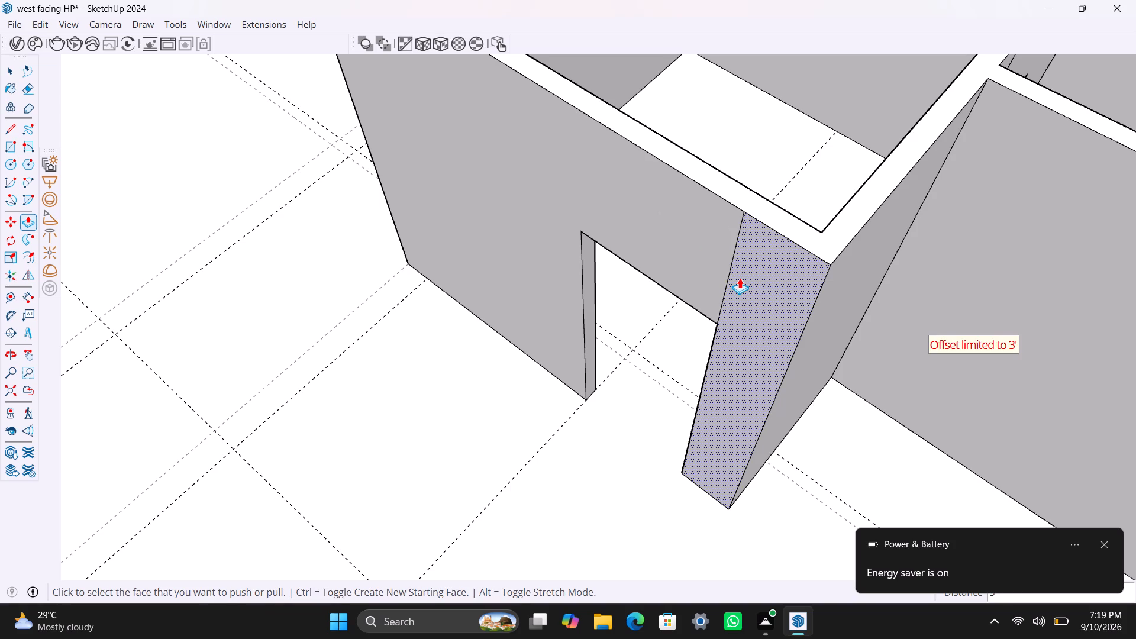
key(space)
Examine the layout of the rooms, partitions and door openings from several angles, and save the model.
scroll(664, 304, down, 10)
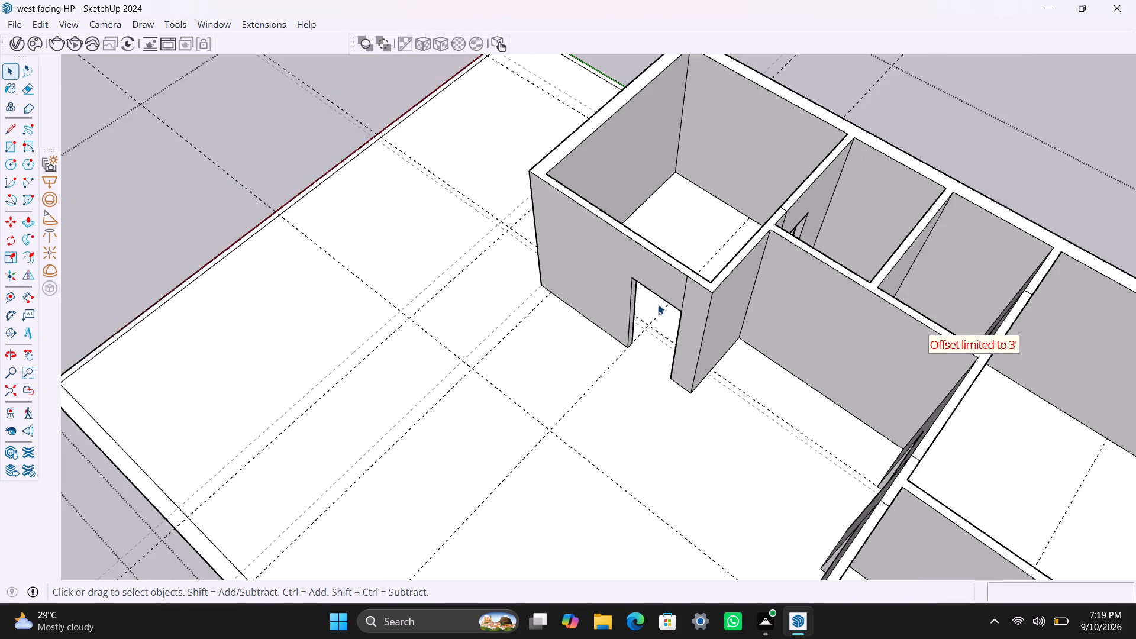
scroll(658, 304, down, 3)
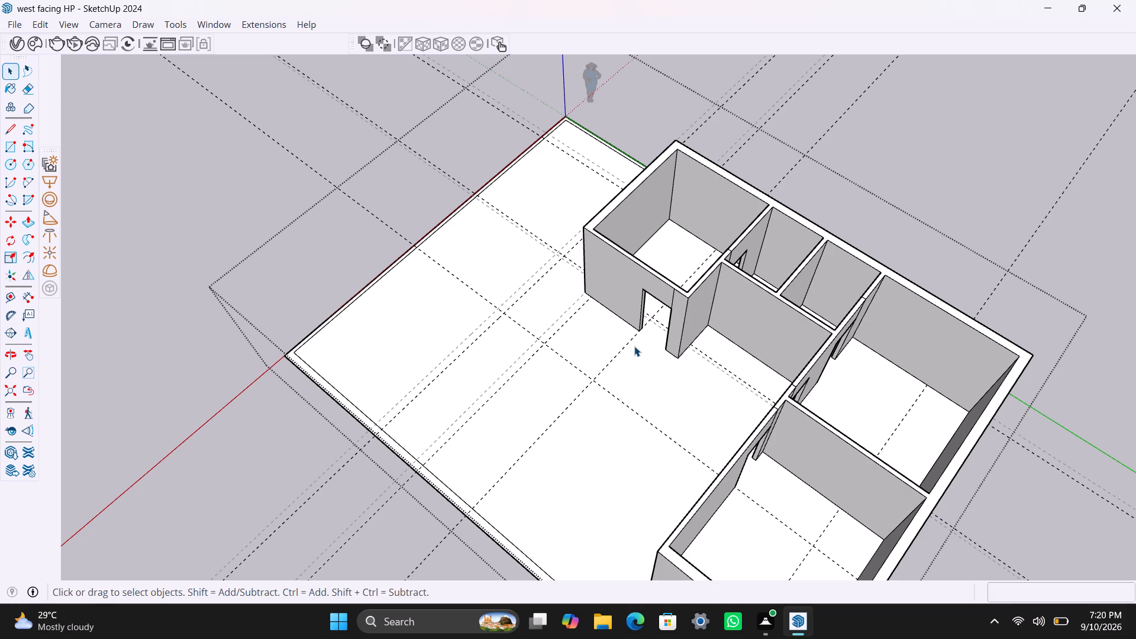
scroll(635, 356, down, 7)
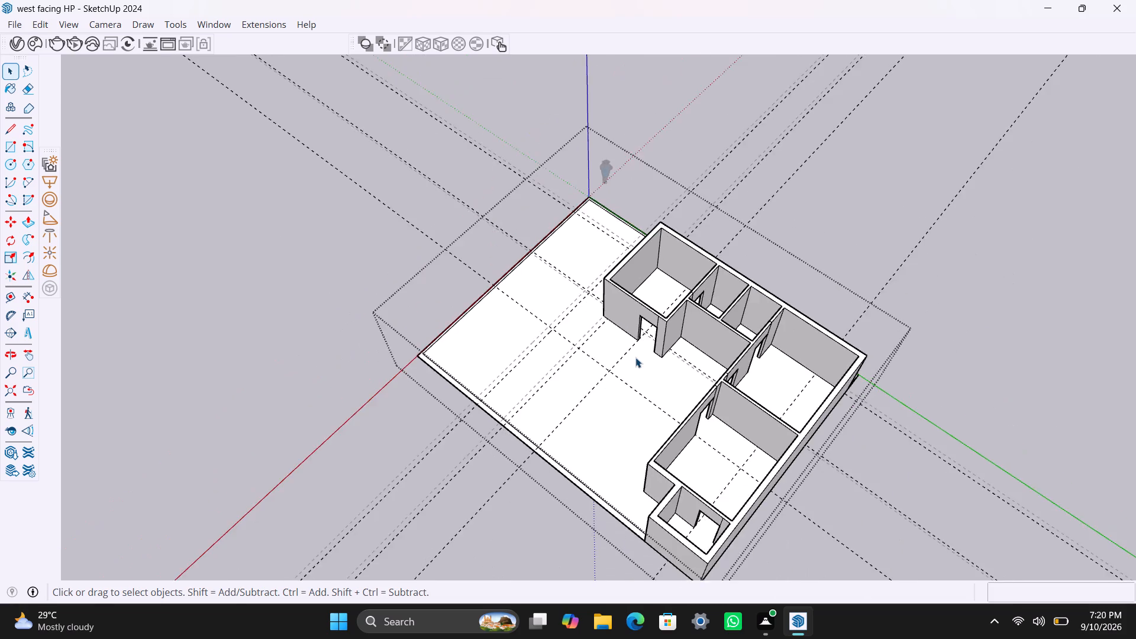
scroll(635, 357, down, 3)
middle_drag(579, 453, 878, 409)
scroll(702, 344, up, 3)
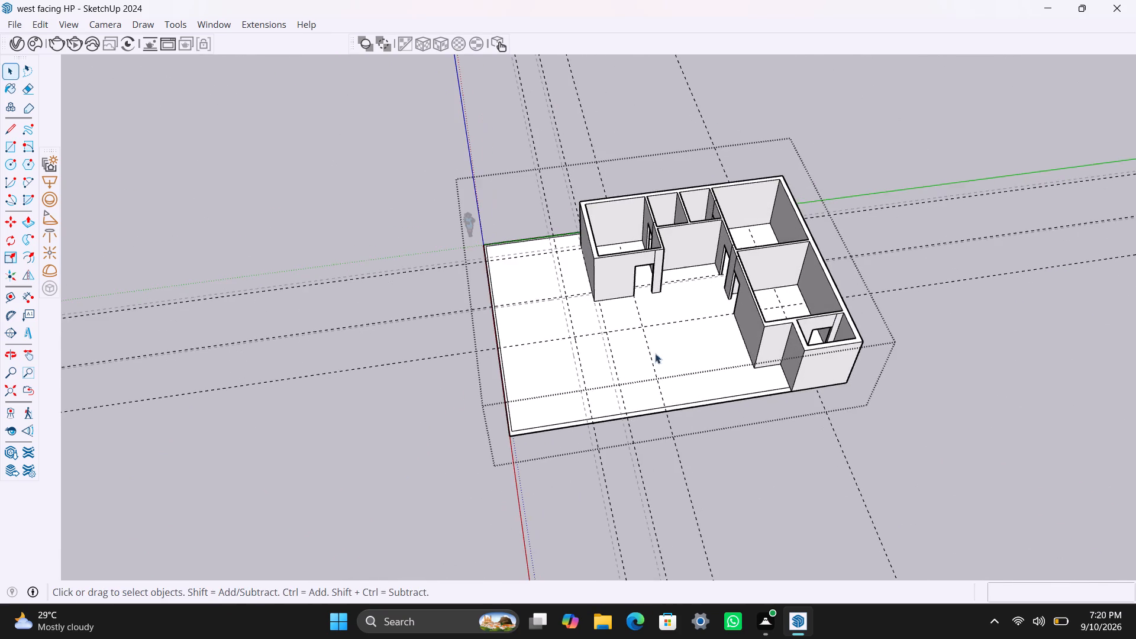
middle_drag(655, 353, 866, 373)
scroll(629, 331, up, 2)
middle_drag(629, 331, 733, 330)
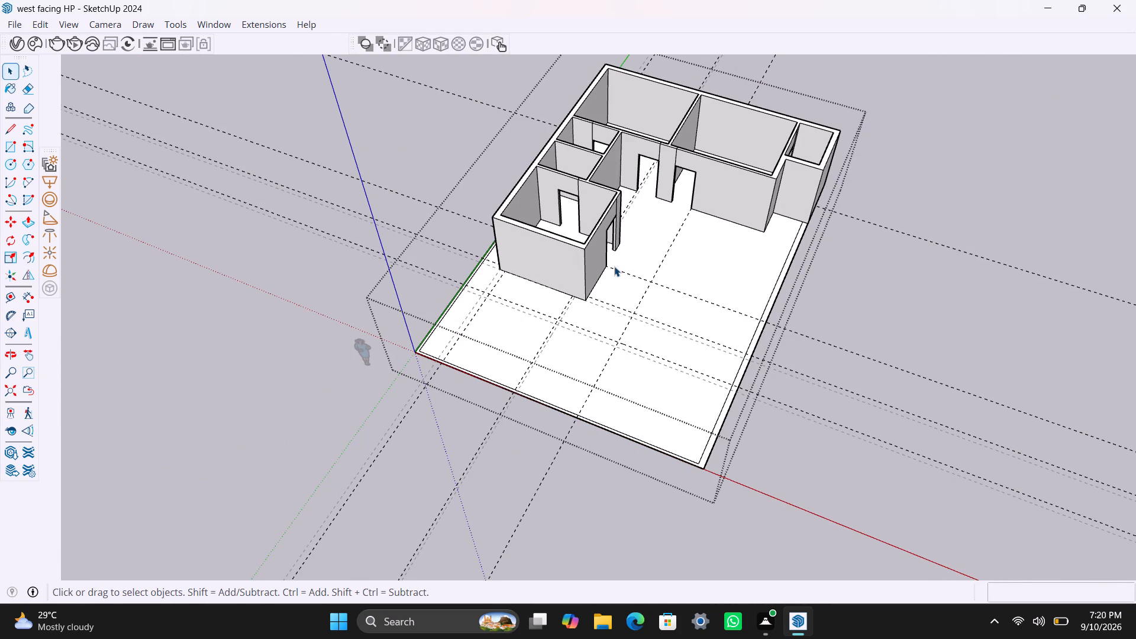
scroll(614, 266, down, 1)
middle_drag(625, 269, 737, 275)
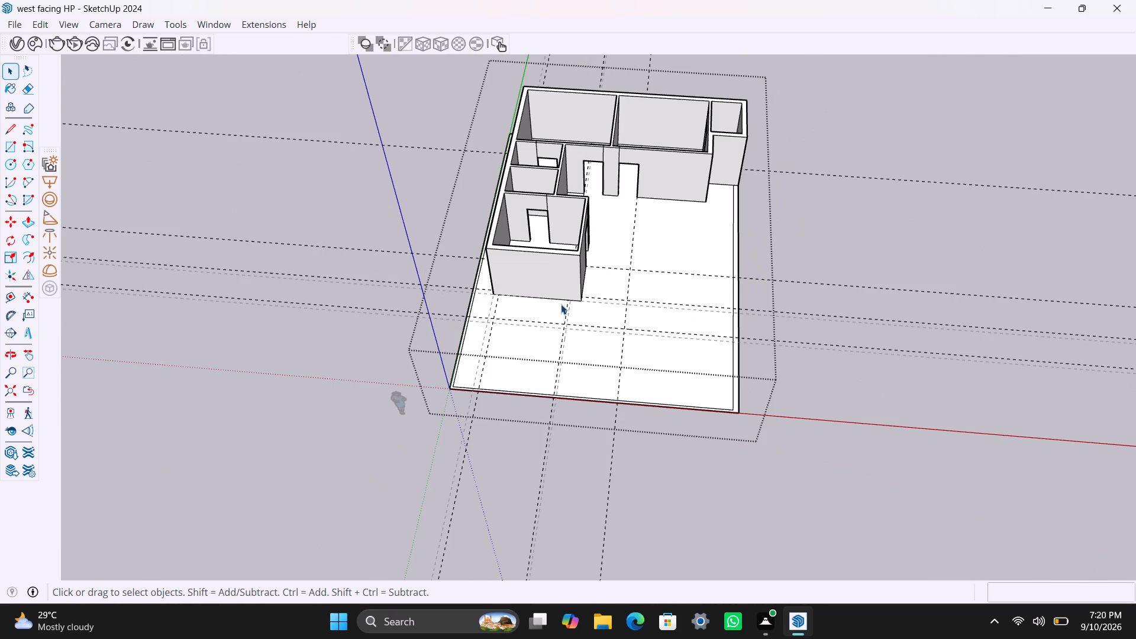
scroll(625, 234, down, 1)
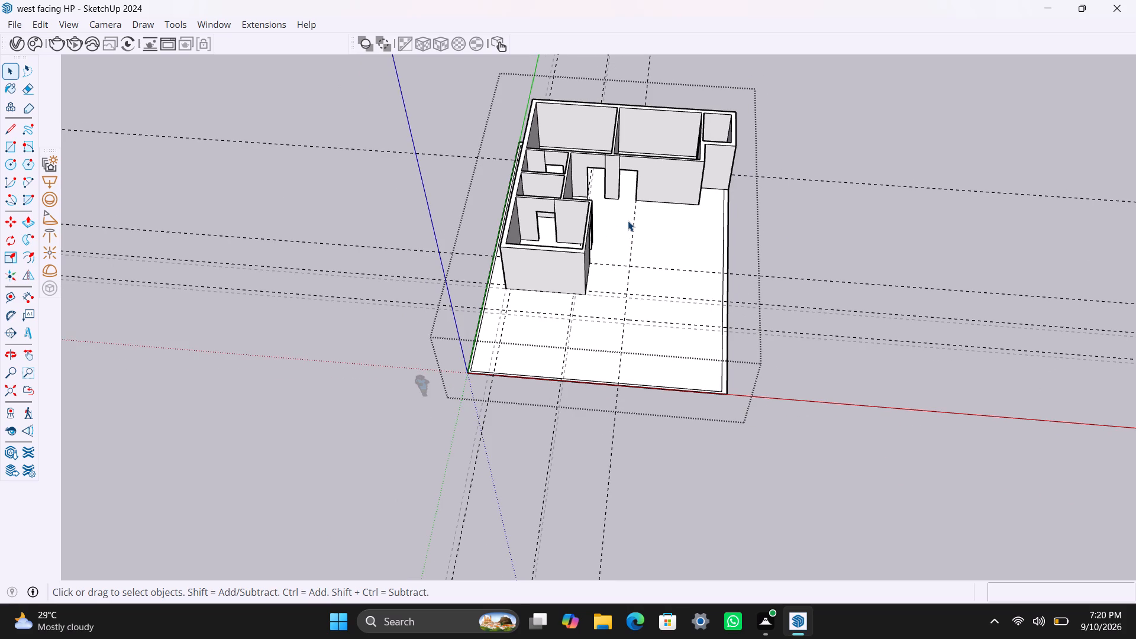
scroll(589, 235, down, 1)
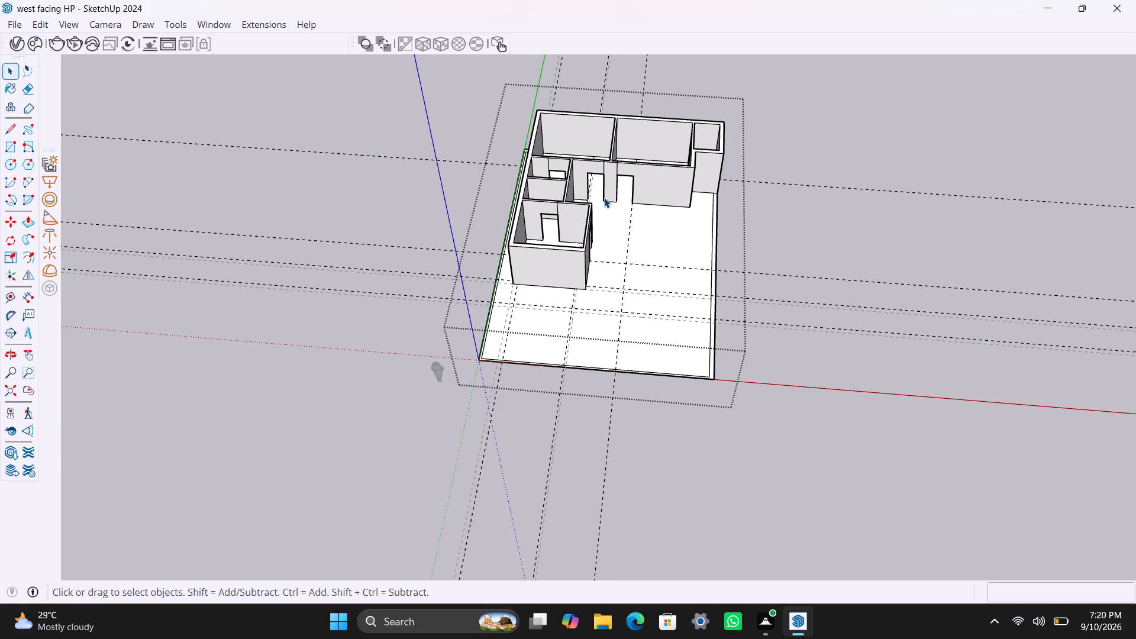
scroll(595, 187, up, 1)
middle_drag(595, 187, 593, 318)
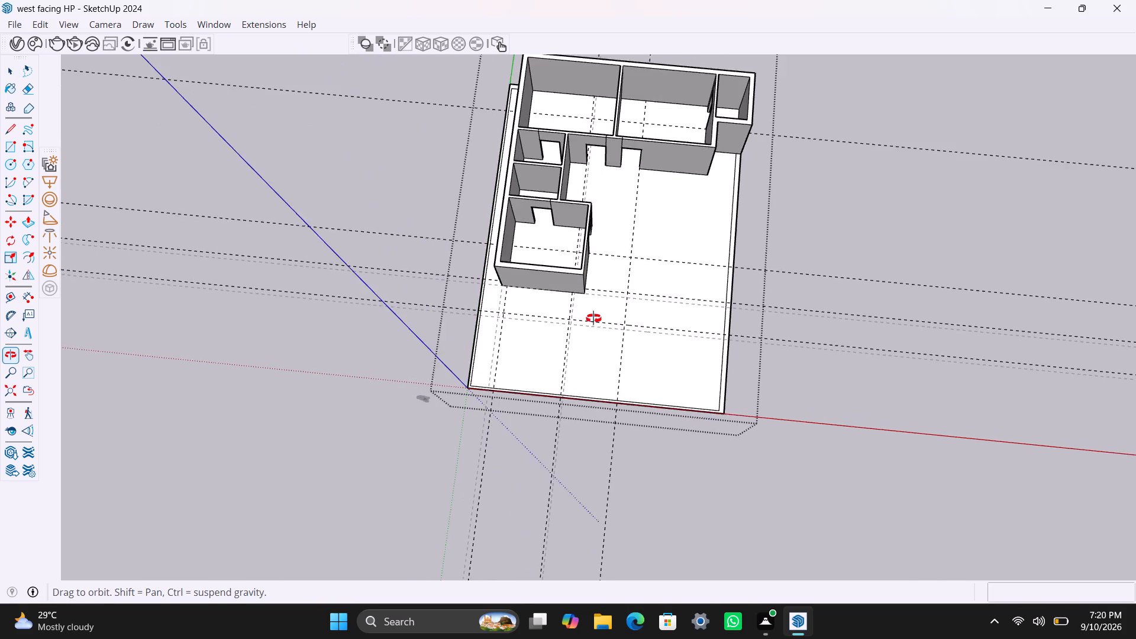
middle_drag(593, 318, 598, 315)
scroll(605, 190, up, 5)
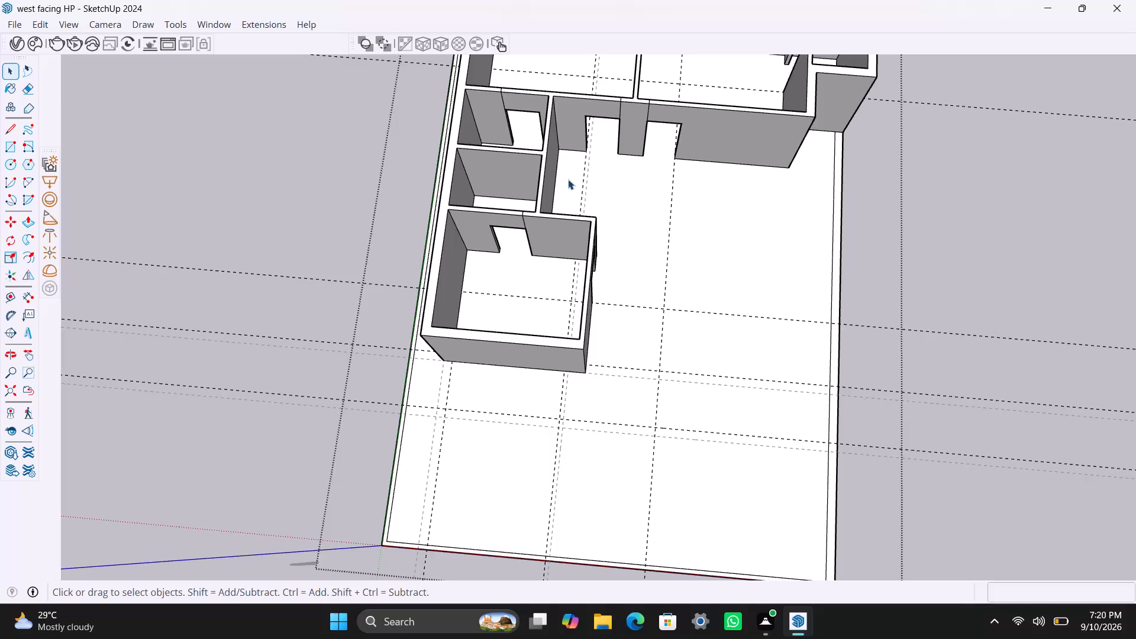
middle_drag(568, 179, 553, 250)
scroll(553, 250, up, 3)
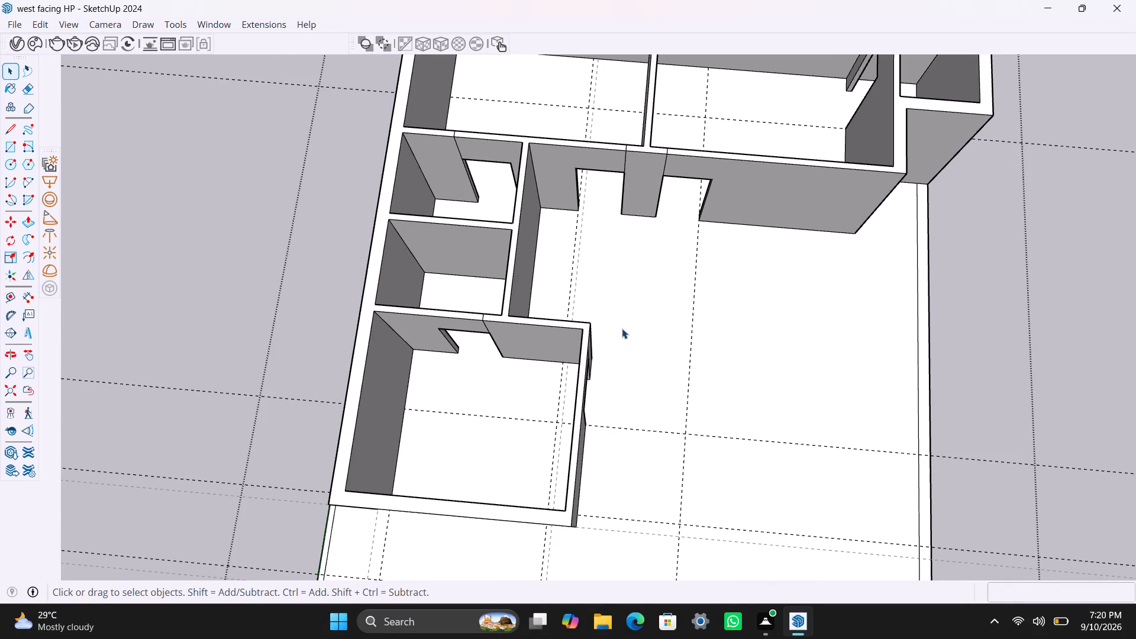
scroll(643, 372, down, 5)
middle_drag(634, 374, 675, 338)
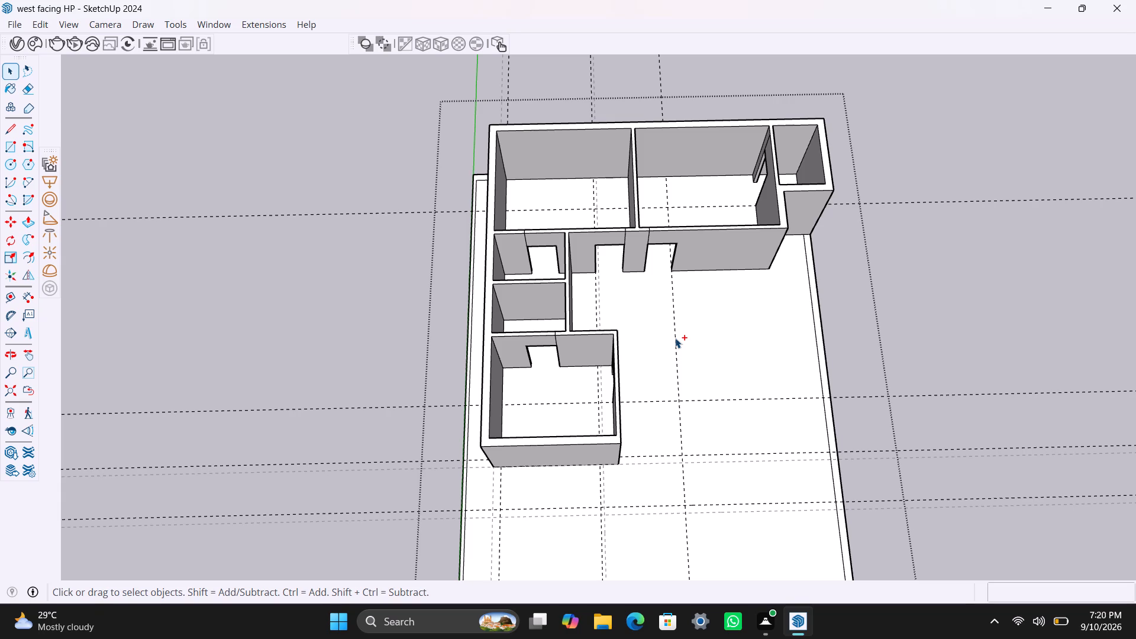
key(ctrl+s)
Copy the vertical corner edge of the long wall beside the small corner room 9" back along the wall's hall-side face.
scroll(781, 250, up, 3)
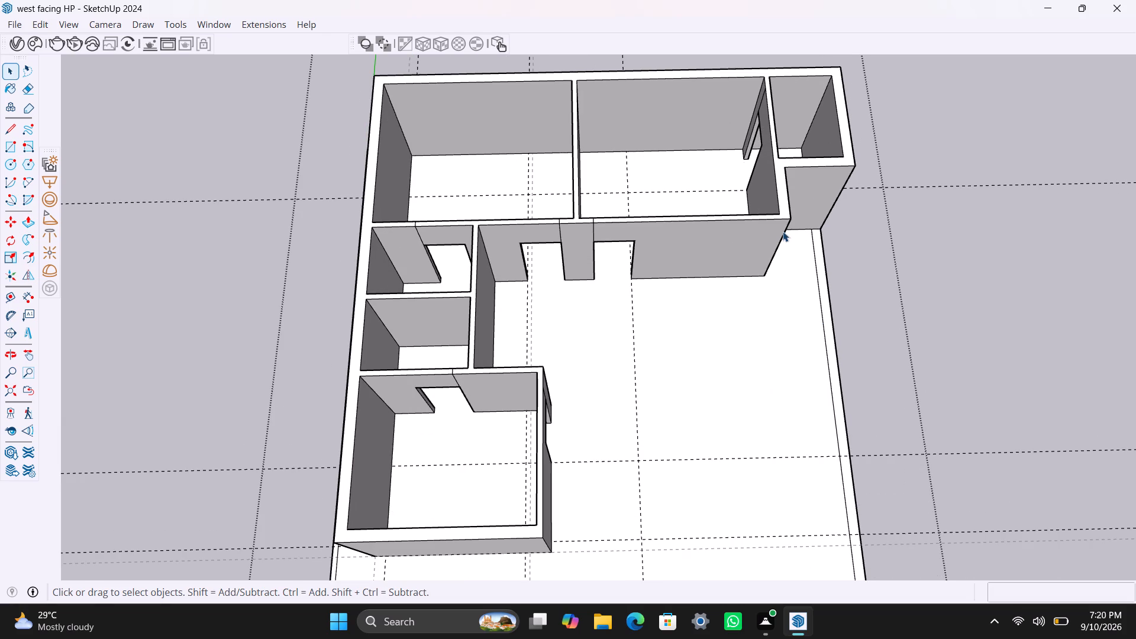
scroll(783, 231, up, 2)
click(781, 241)
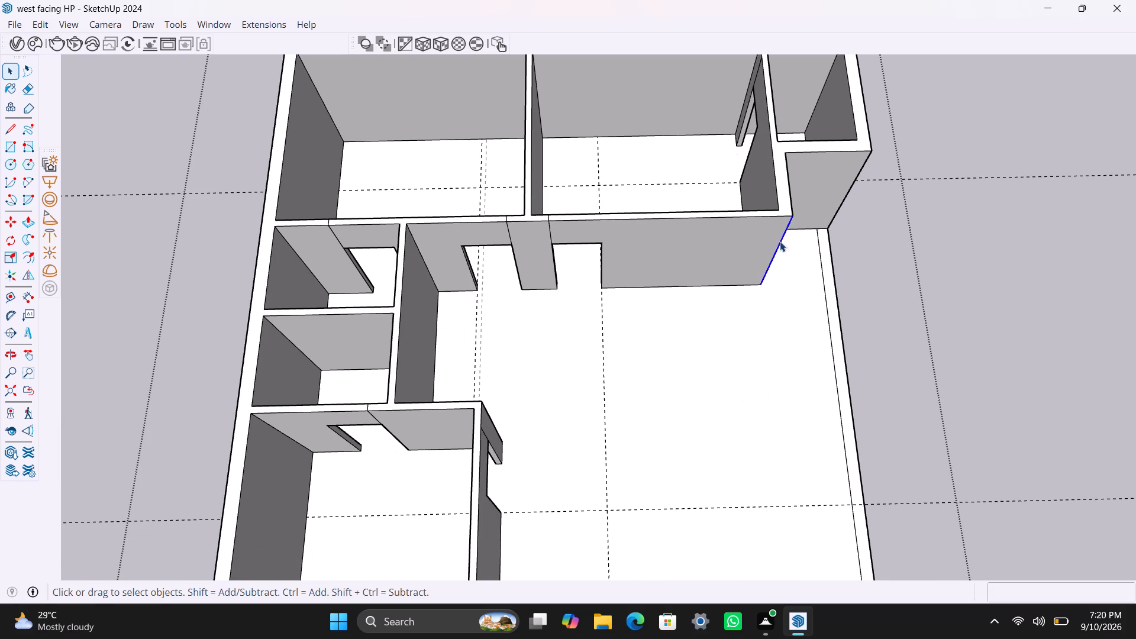
key(m)
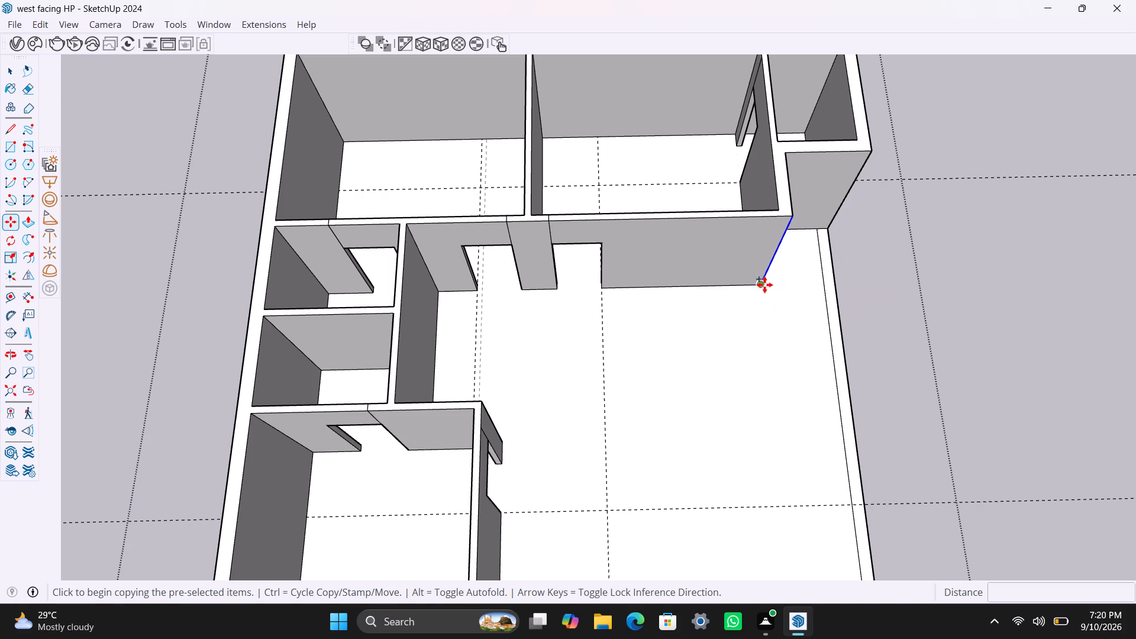
click(764, 285)
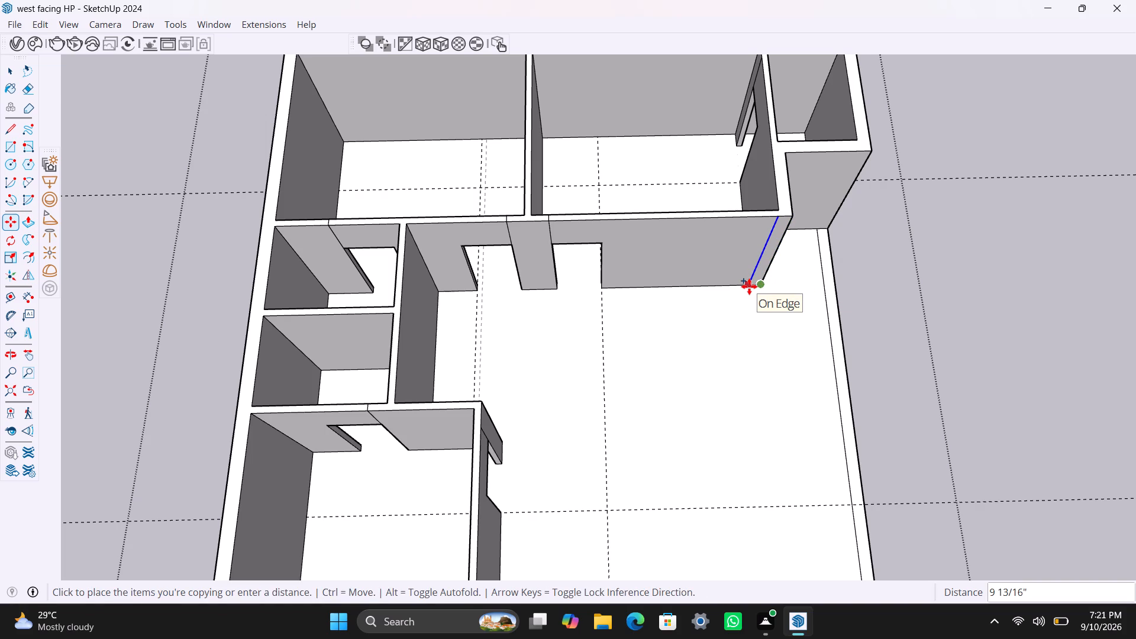
text(9")
key(Return)
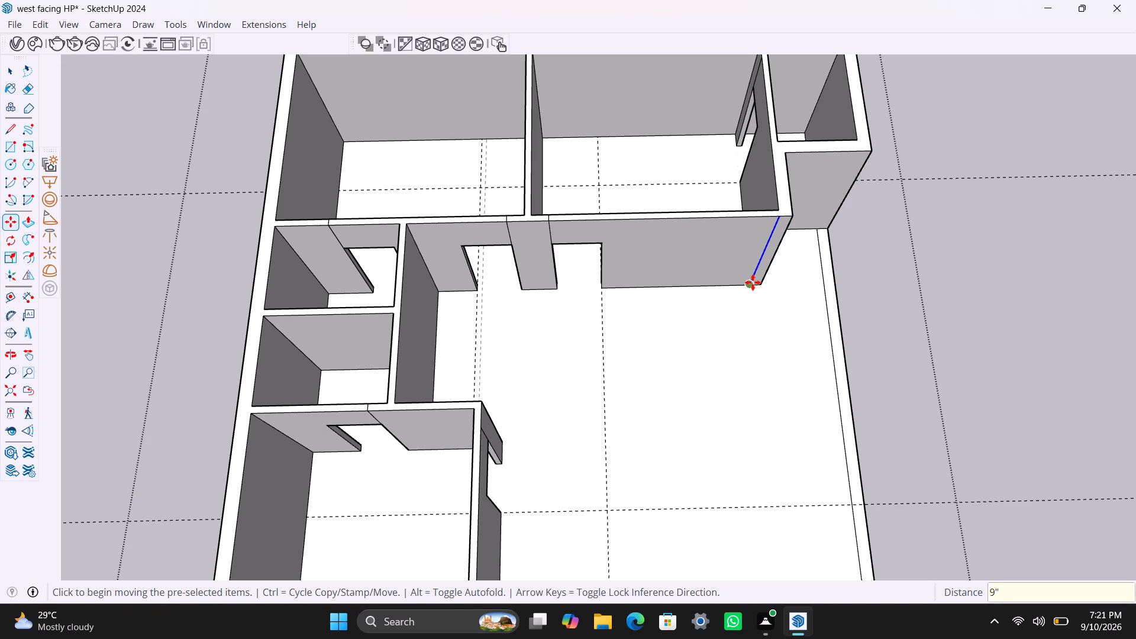
key(space)
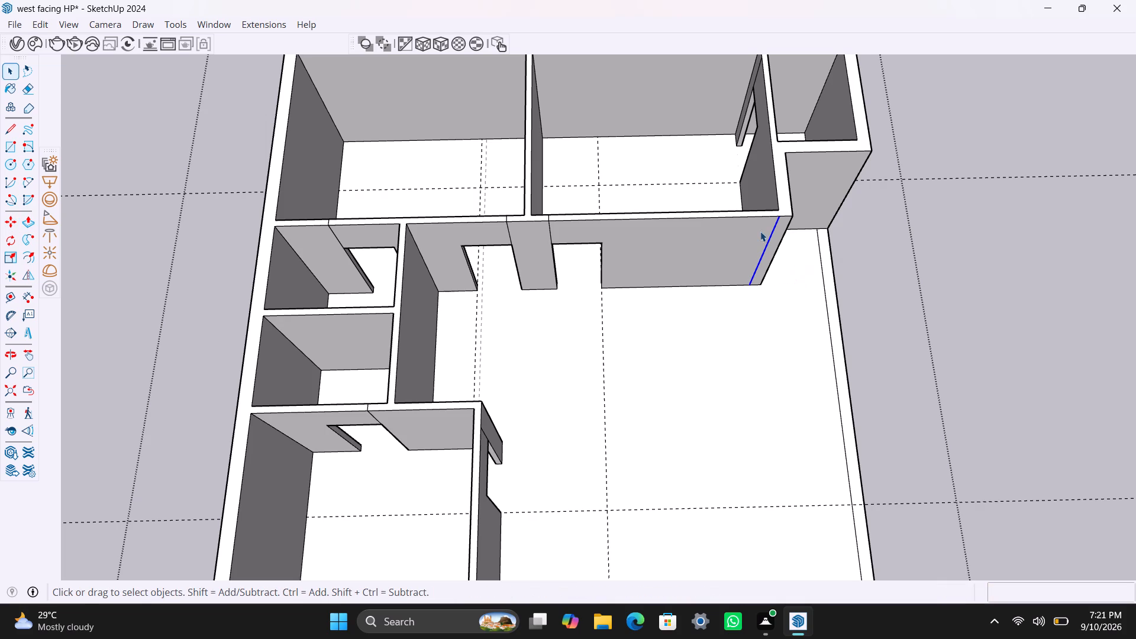
Push/Pull the 9" strip at the end of the long wall beside the small corner room 1' out into the hall.
scroll(779, 223, up, 2)
click(779, 223)
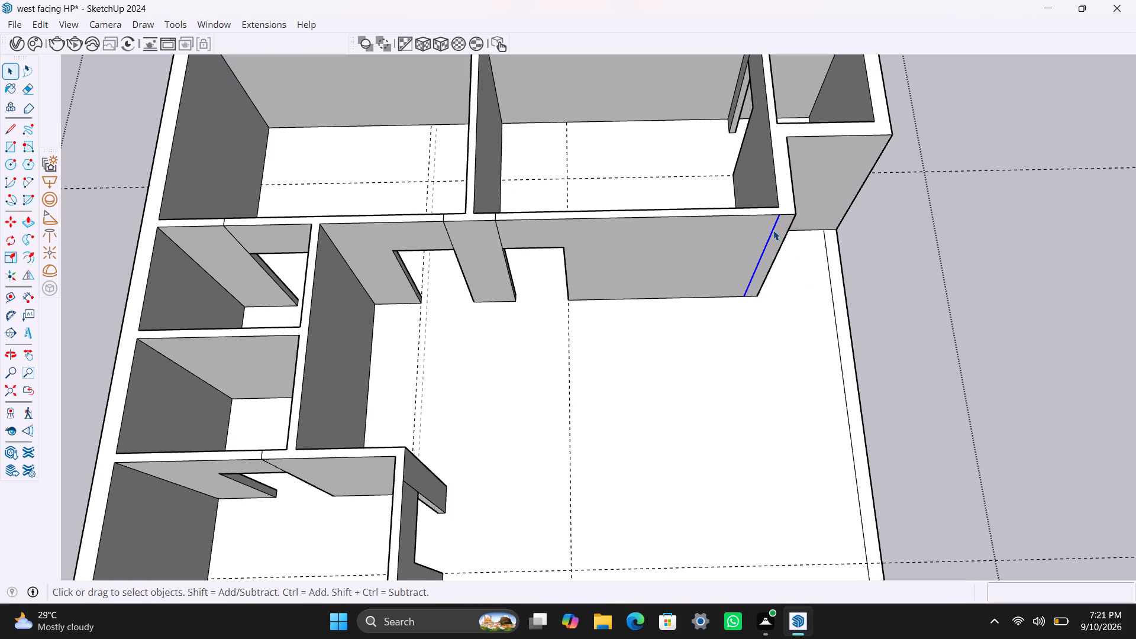
click(774, 232)
scroll(780, 234, up, 2)
click(780, 234)
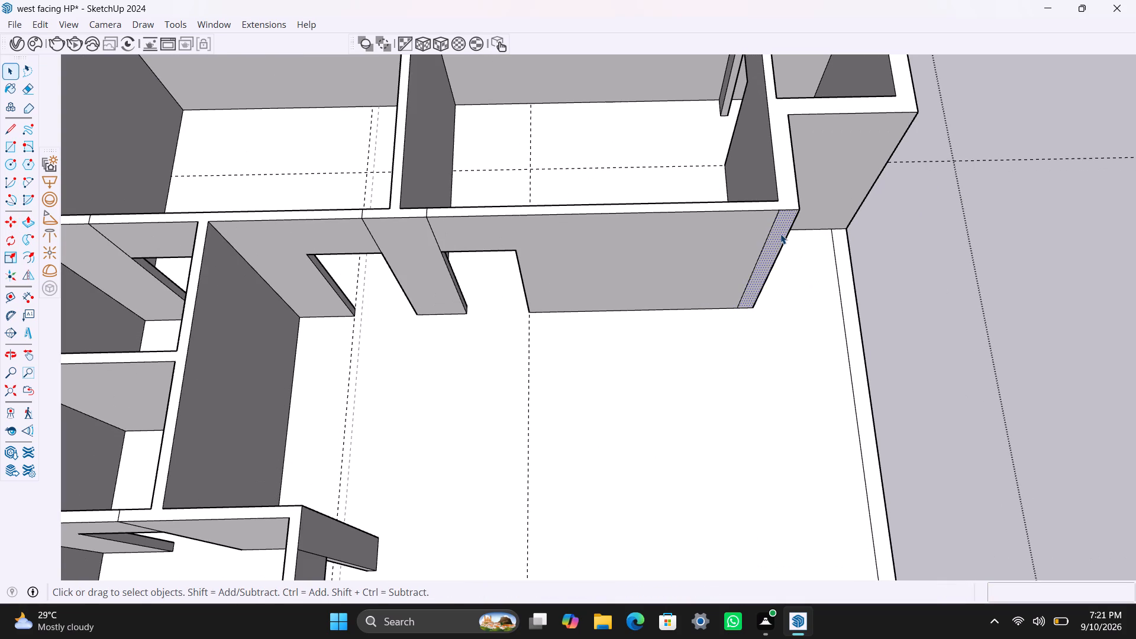
key(p)
drag(780, 234, 780, 262)
text(1')
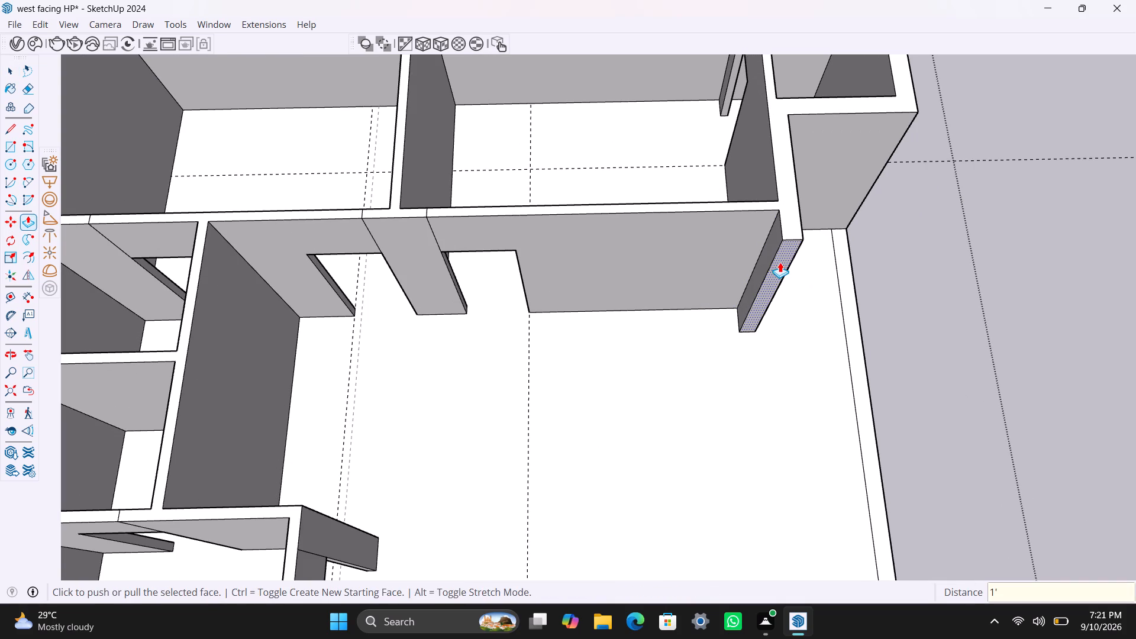
key(Return)
key(space)
Examine the new wall projection and the open hall area around it from several angles.
scroll(718, 298, down, 15)
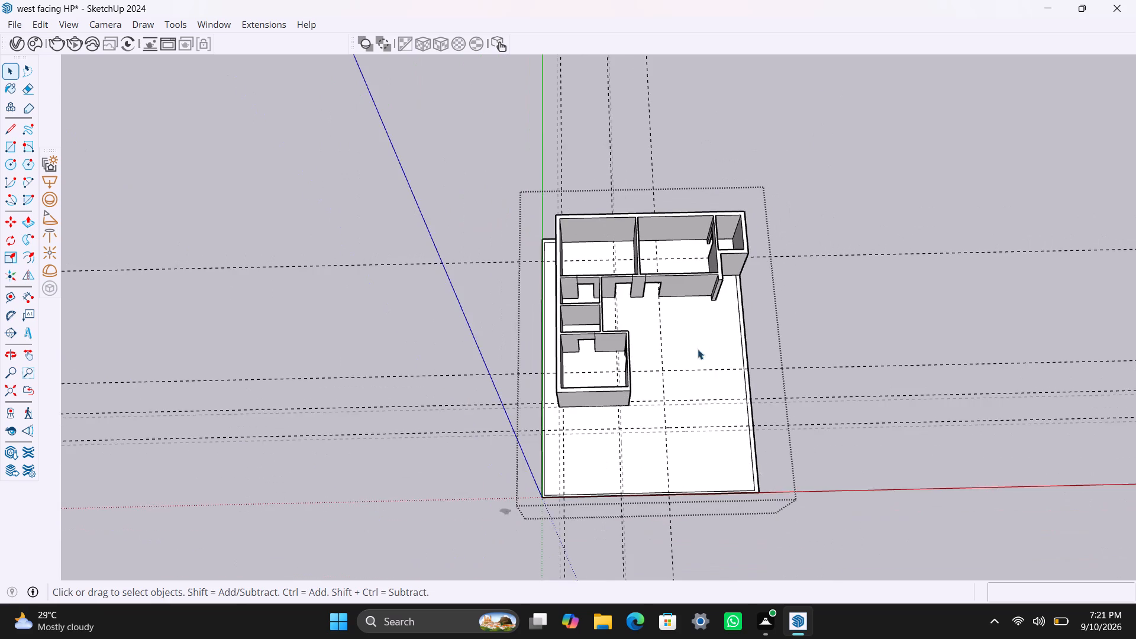
middle_drag(698, 349, 739, 348)
scroll(738, 328, up, 4)
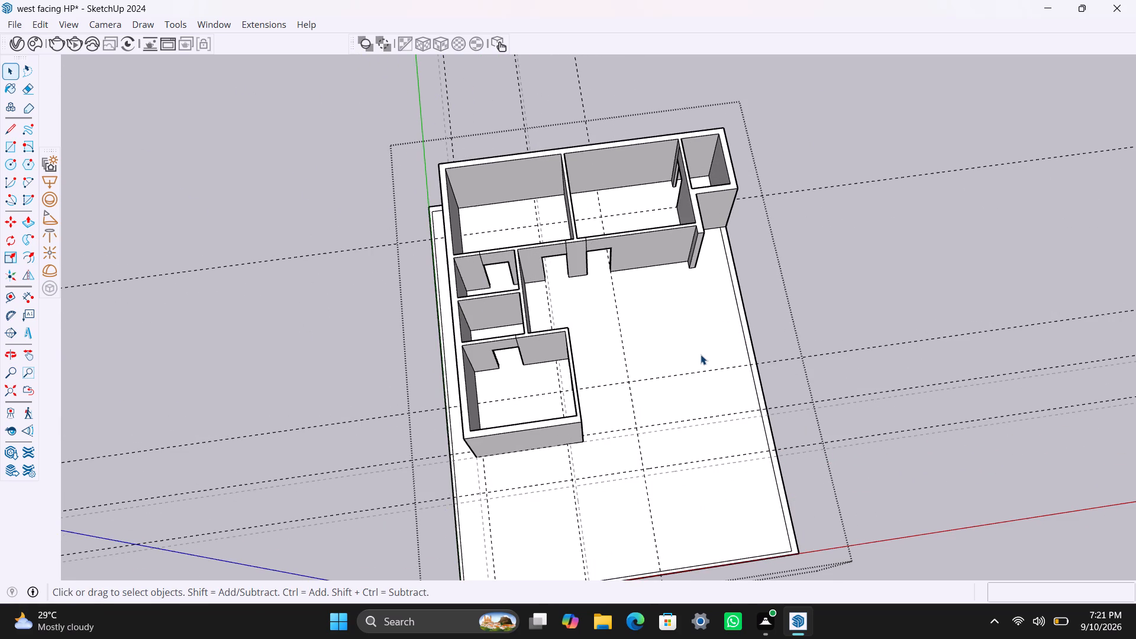
scroll(701, 353, down, 2)
middle_drag(701, 354, 595, 344)
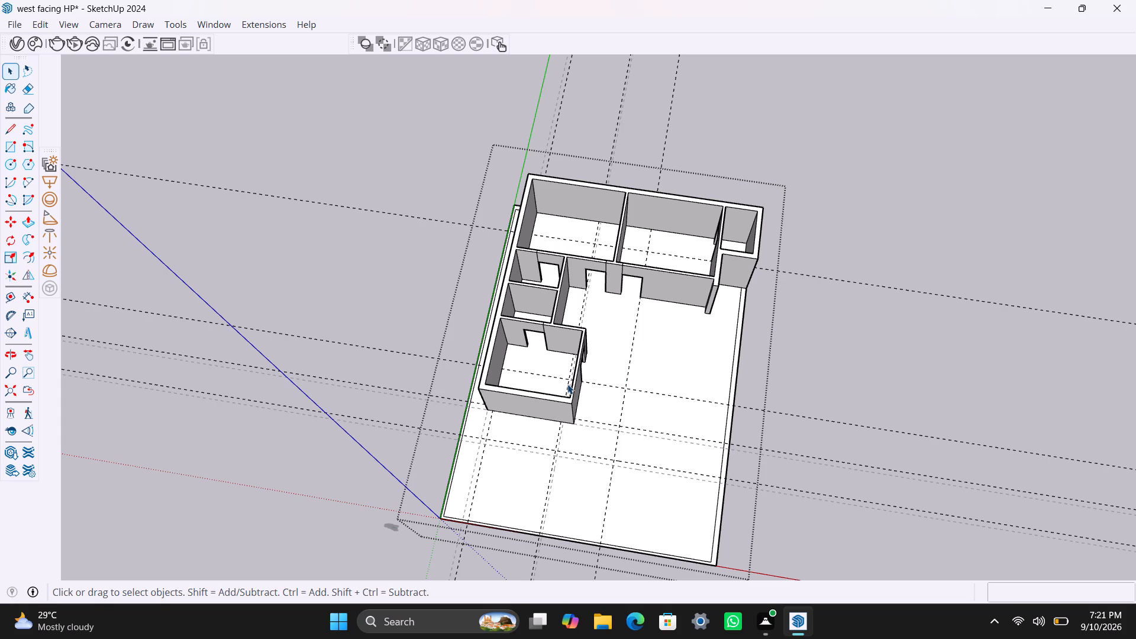
scroll(712, 321, up, 6)
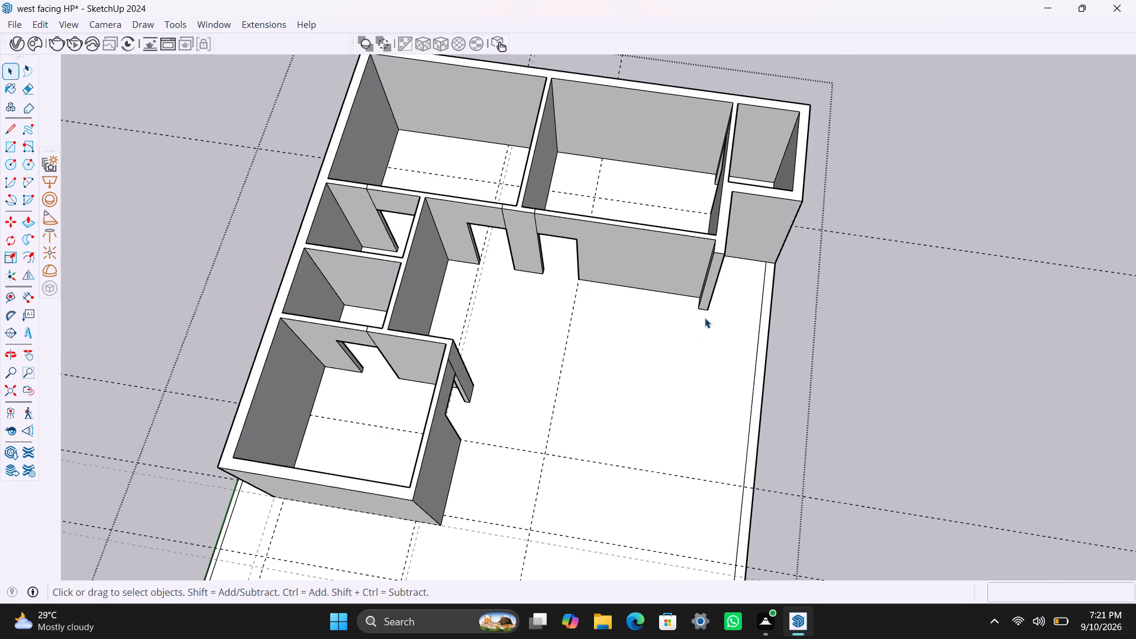
scroll(705, 318, up, 2)
key(t)
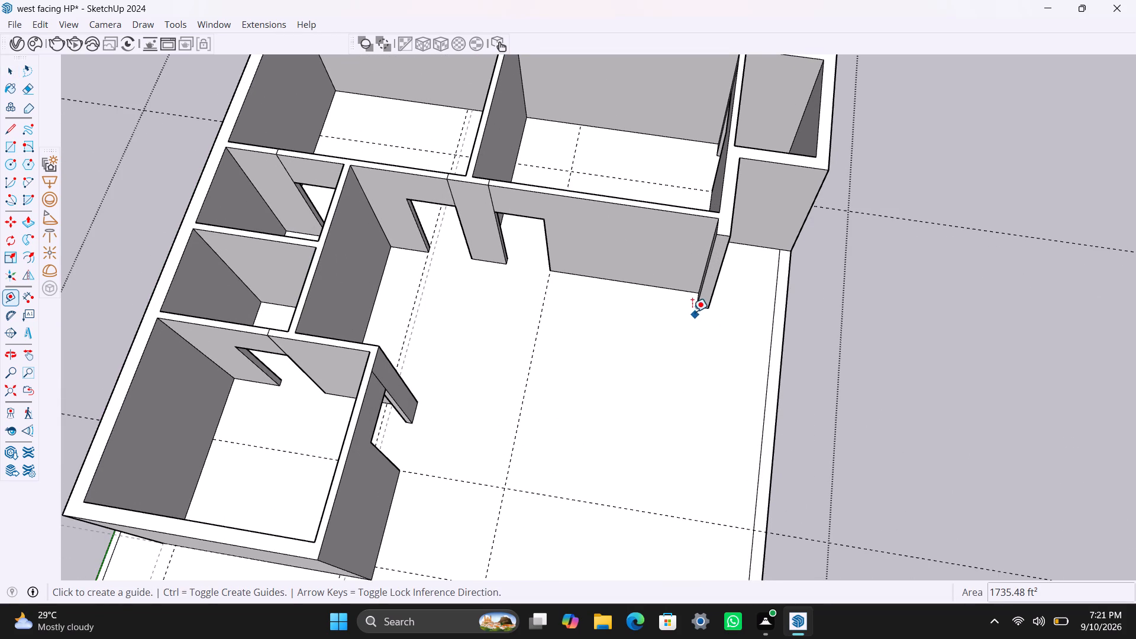
scroll(699, 309, up, 1)
key(space)
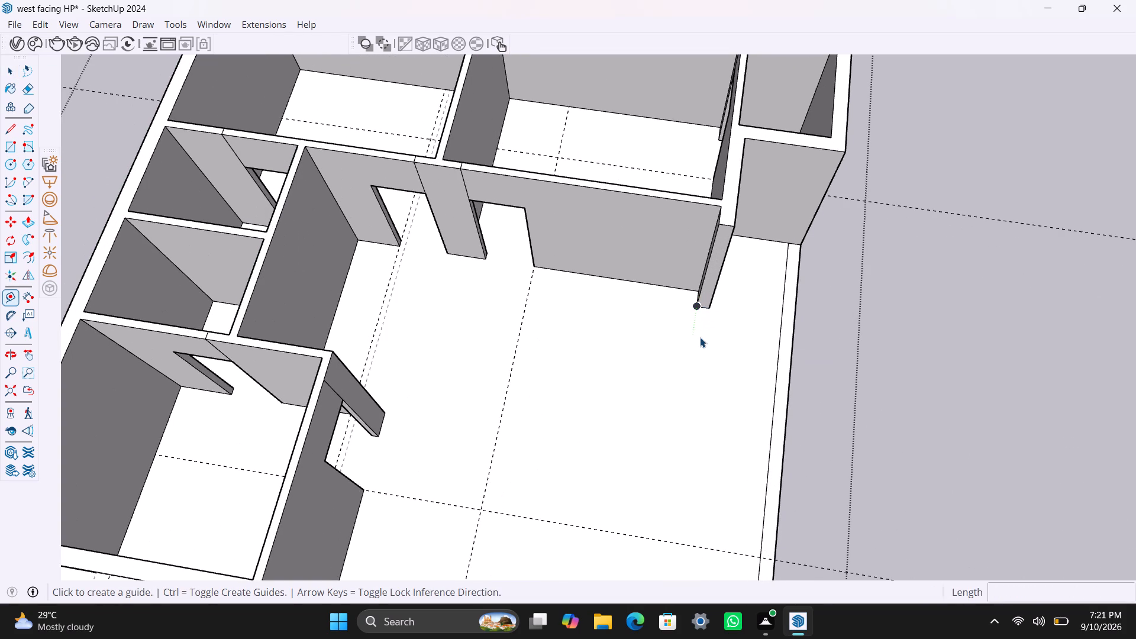
scroll(700, 285, up, 1)
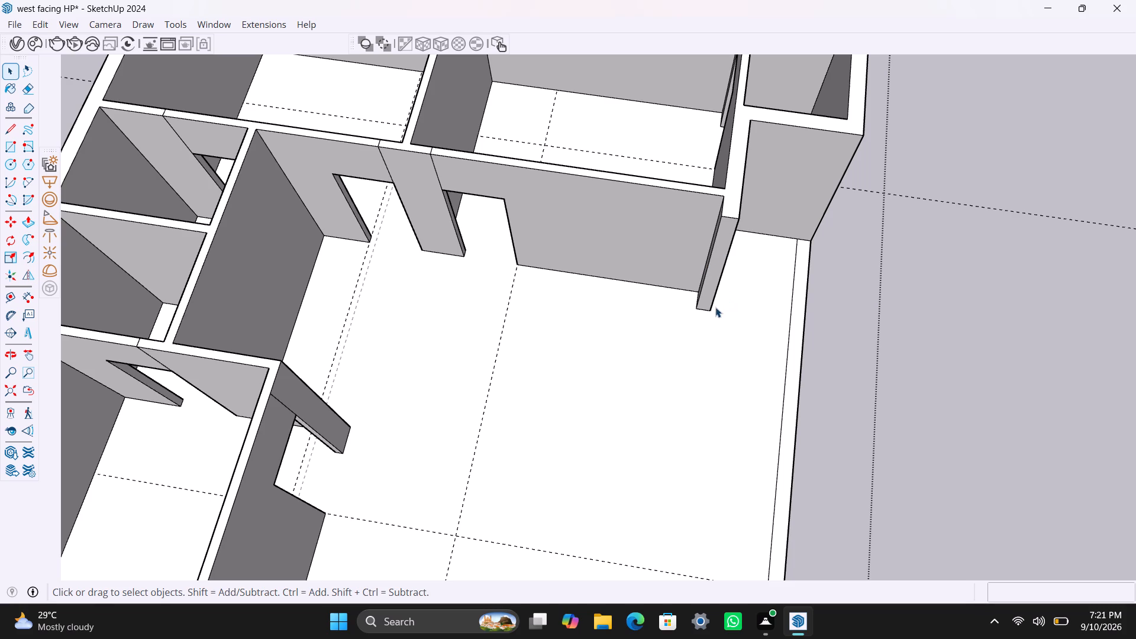
scroll(689, 321, down, 5)
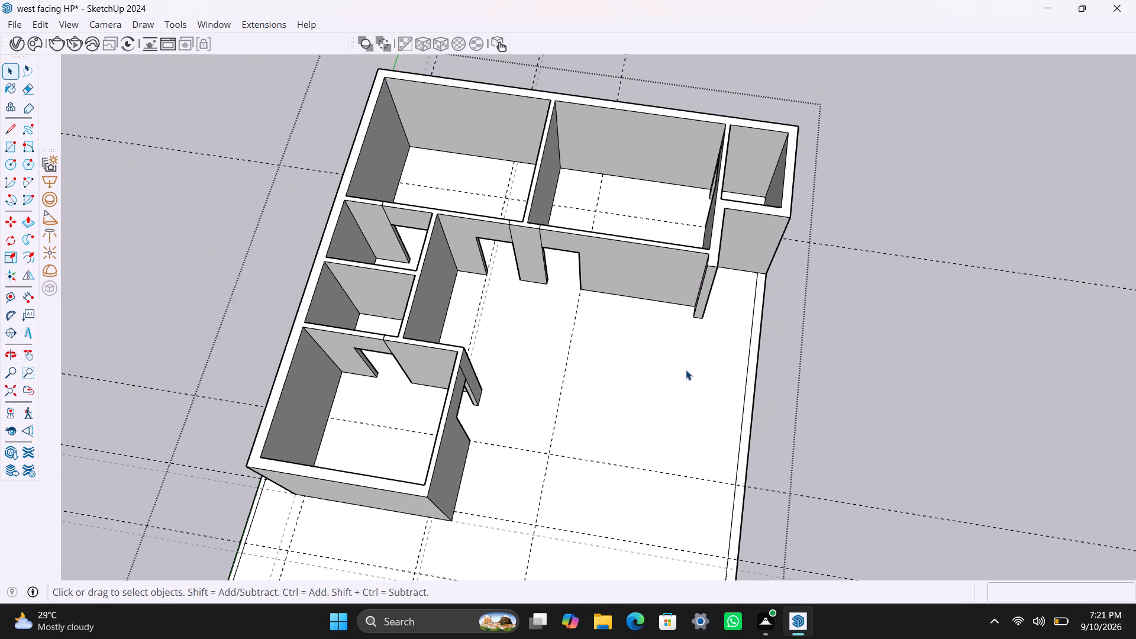
scroll(614, 443, down, 2)
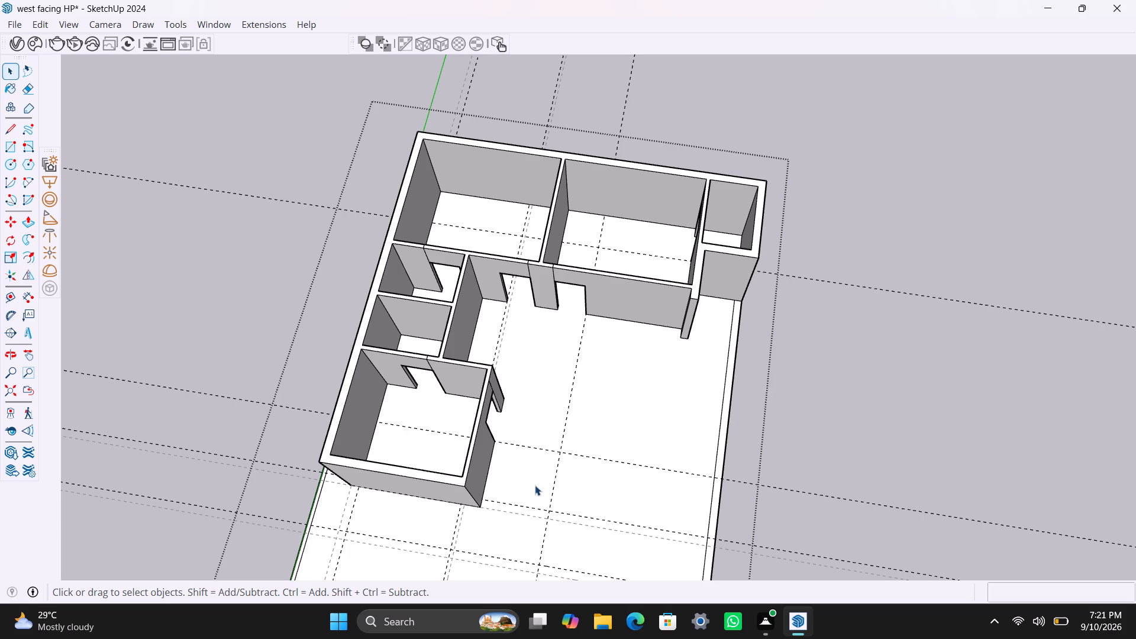
Copy the hall-side vertical corner edge of the front room 9" back along the room's outer front face.
scroll(501, 492, up, 1)
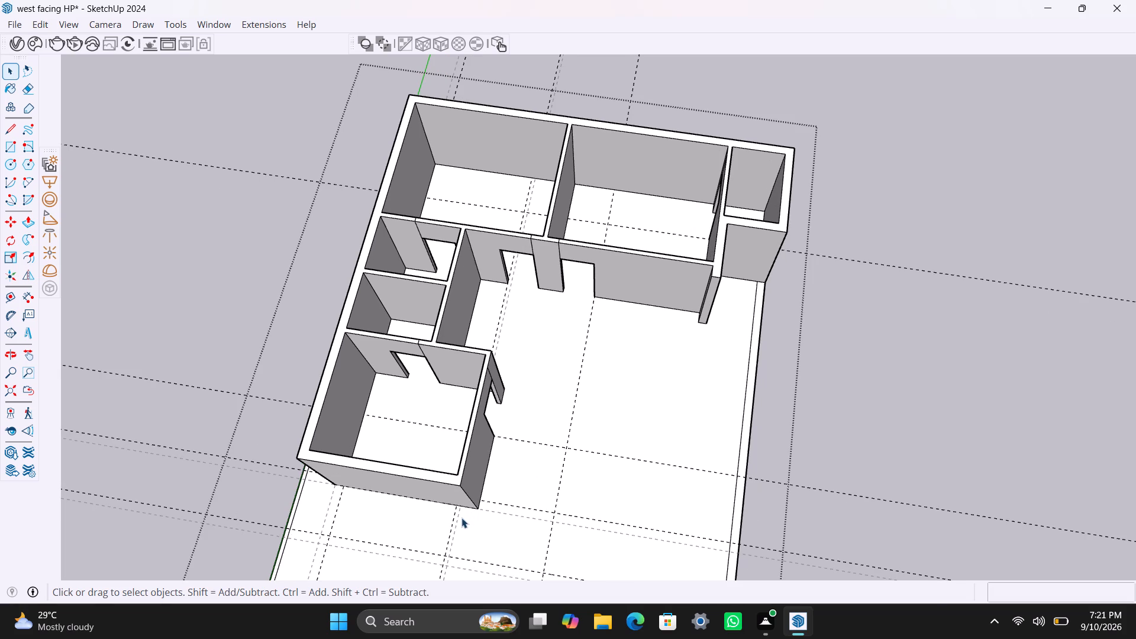
scroll(458, 525, up, 1)
middle_drag(422, 538, 532, 516)
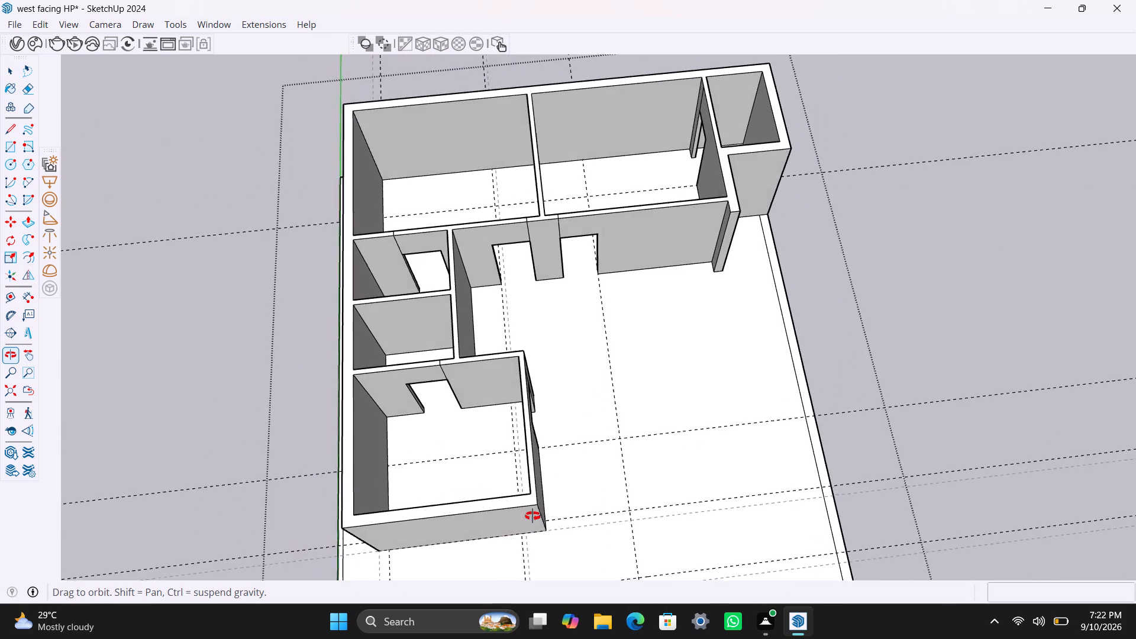
middle_drag(532, 516, 537, 506)
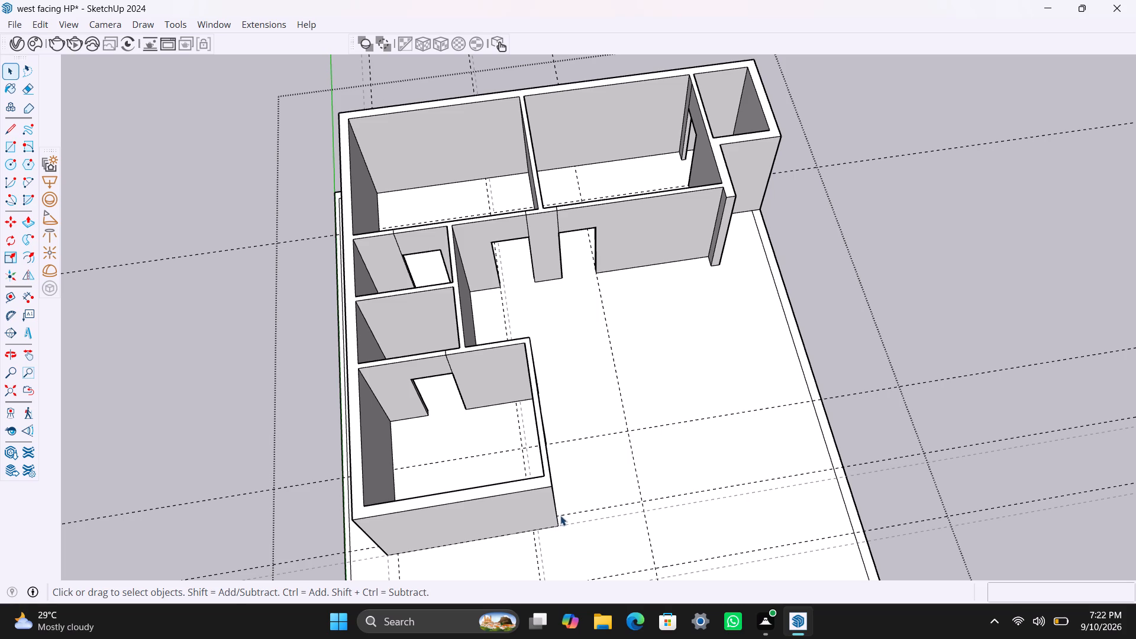
middle_drag(564, 513, 290, 512)
scroll(431, 470, up, 1)
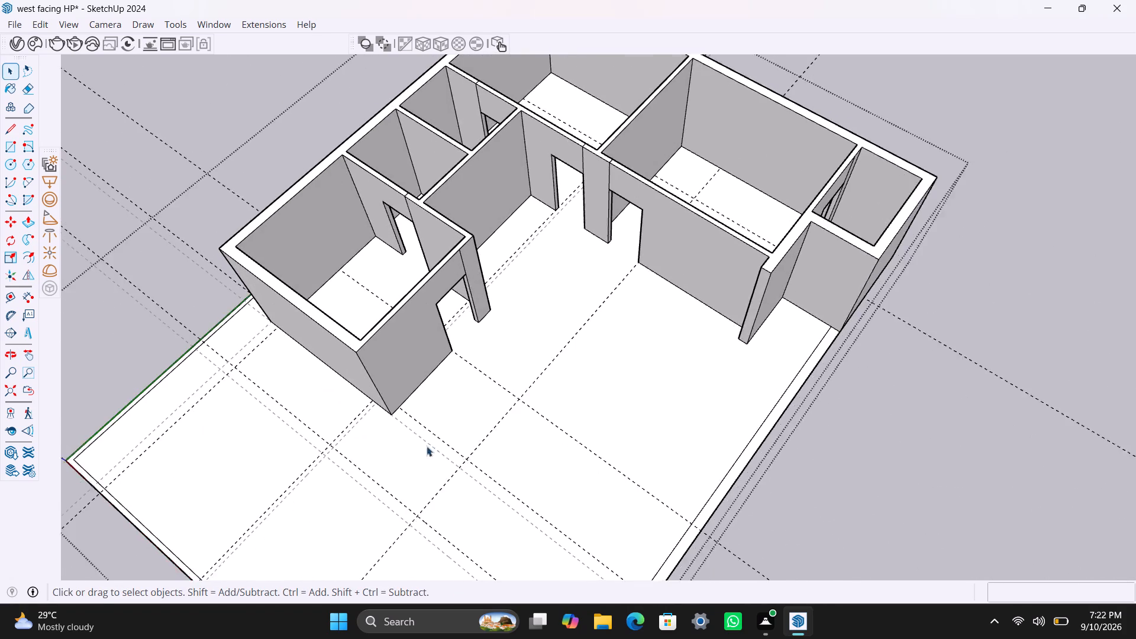
scroll(427, 446, up, 2)
scroll(382, 390, up, 1)
click(372, 390)
click(375, 396)
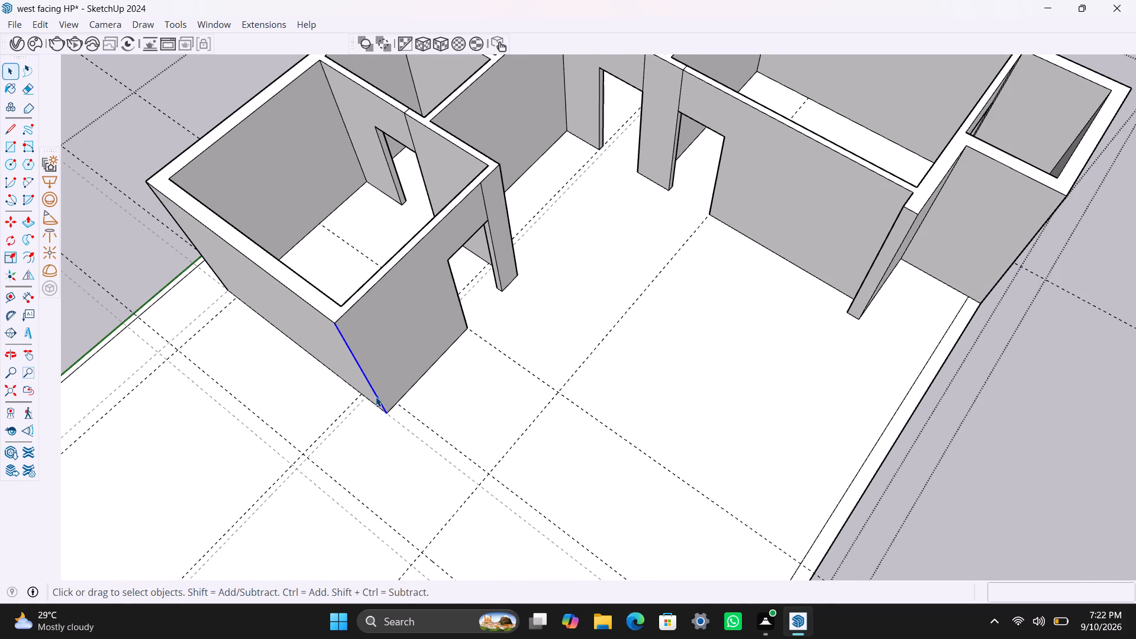
key(m)
click(390, 412)
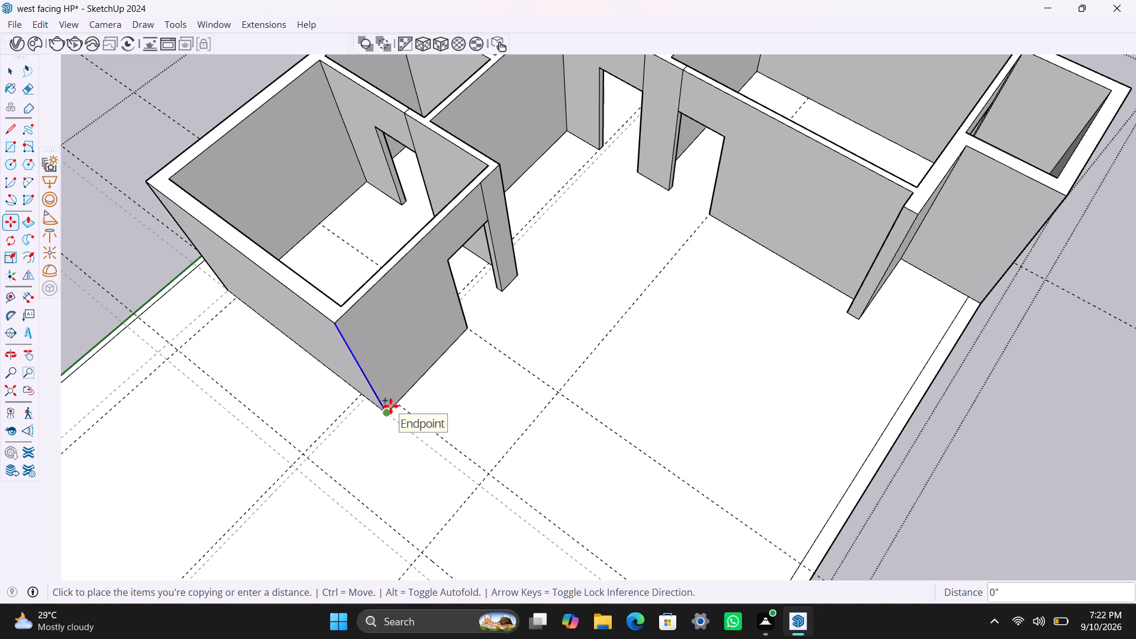
key(Escape)
middle_drag(364, 428, 607, 396)
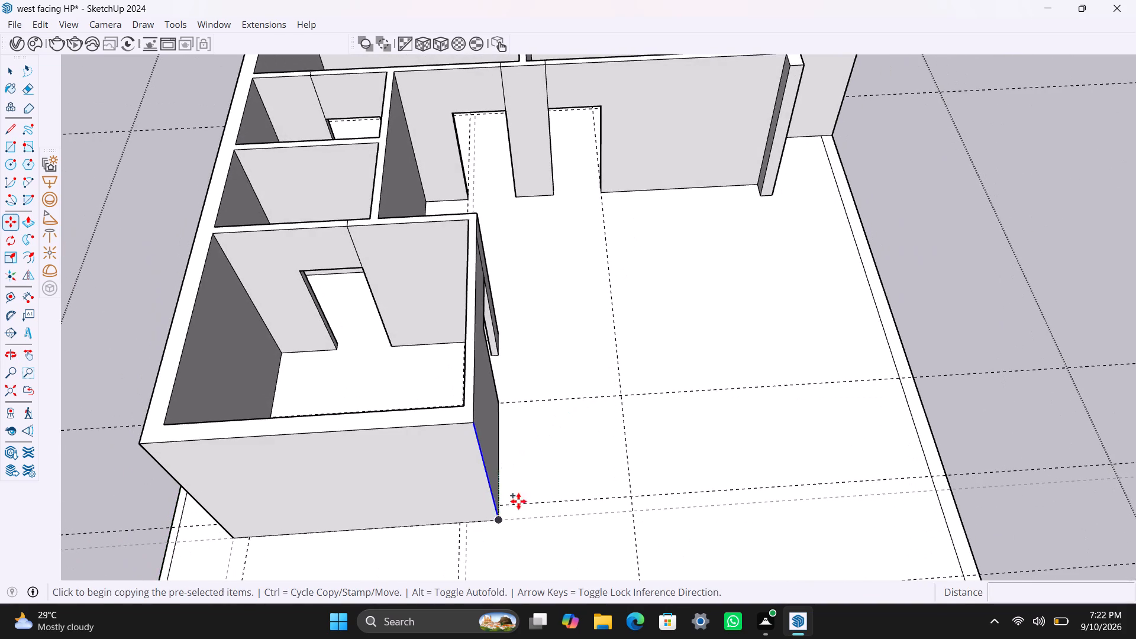
key(m)
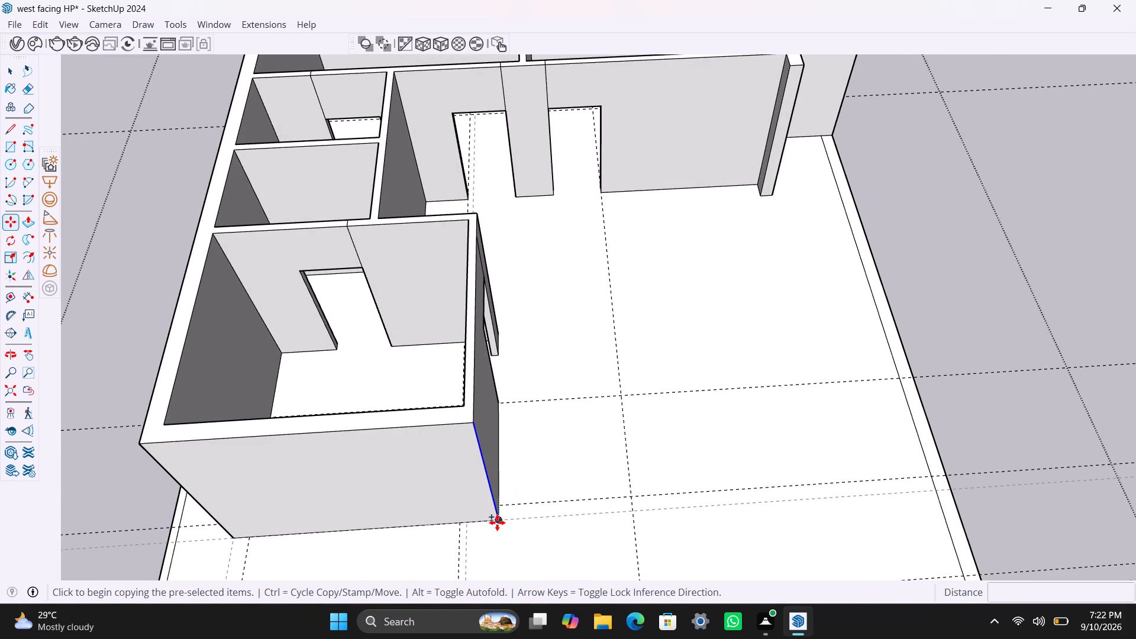
click(499, 522)
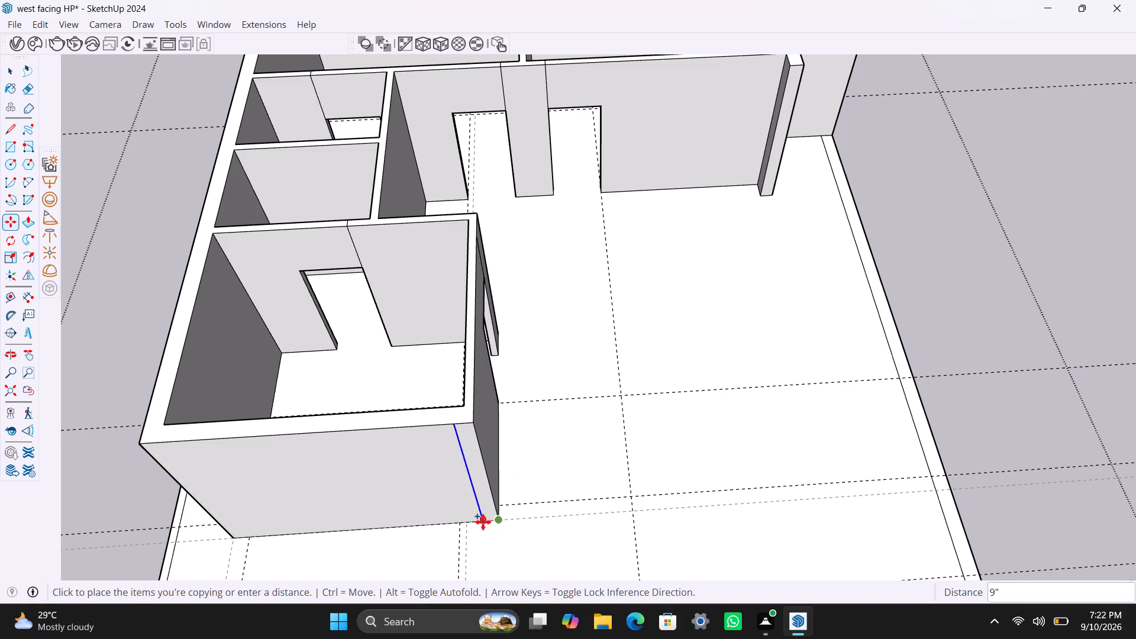
text(9")
key(Return)
key(space)
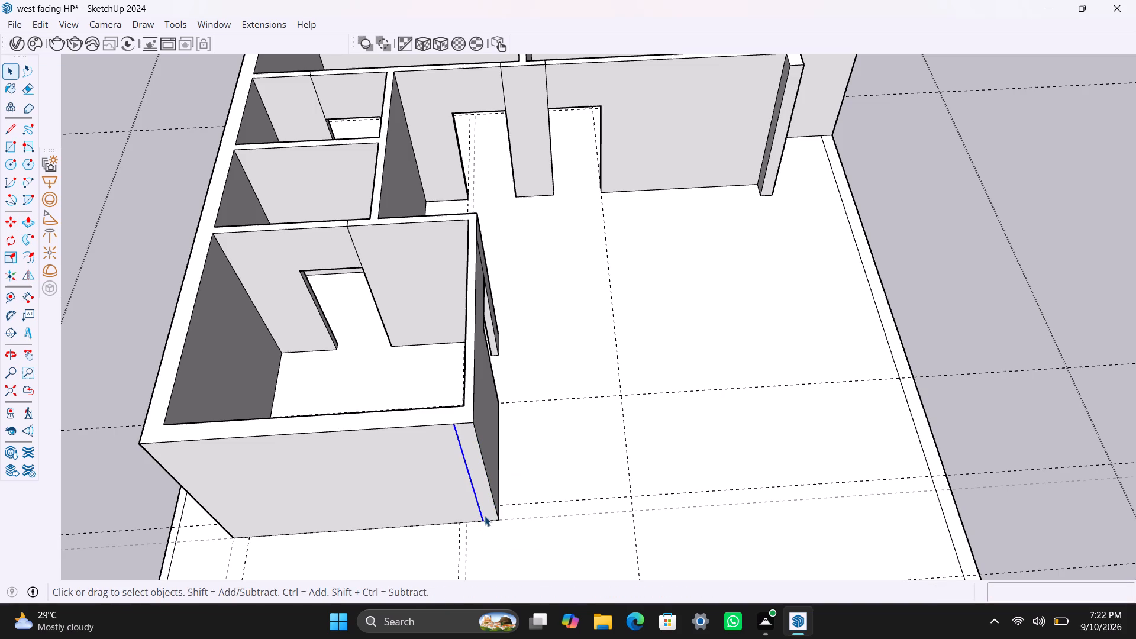
Push/Pull the 9" strip at the front room's hall-side corner 1' outward from the front face.
click(486, 510)
key(p)
click(486, 504)
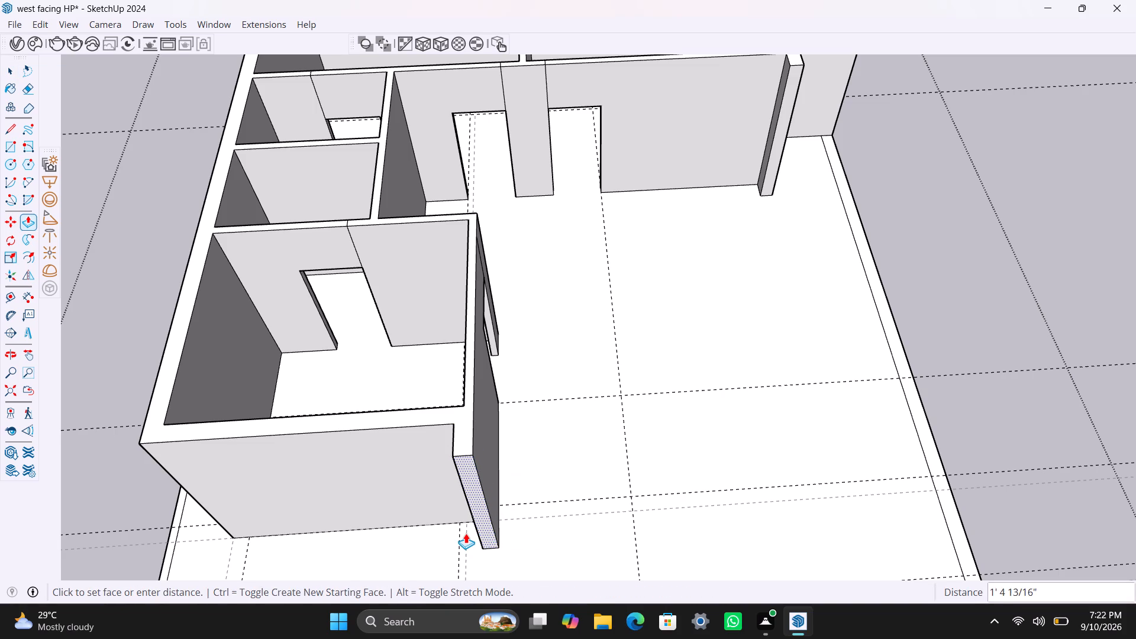
text(1')
key(Return)
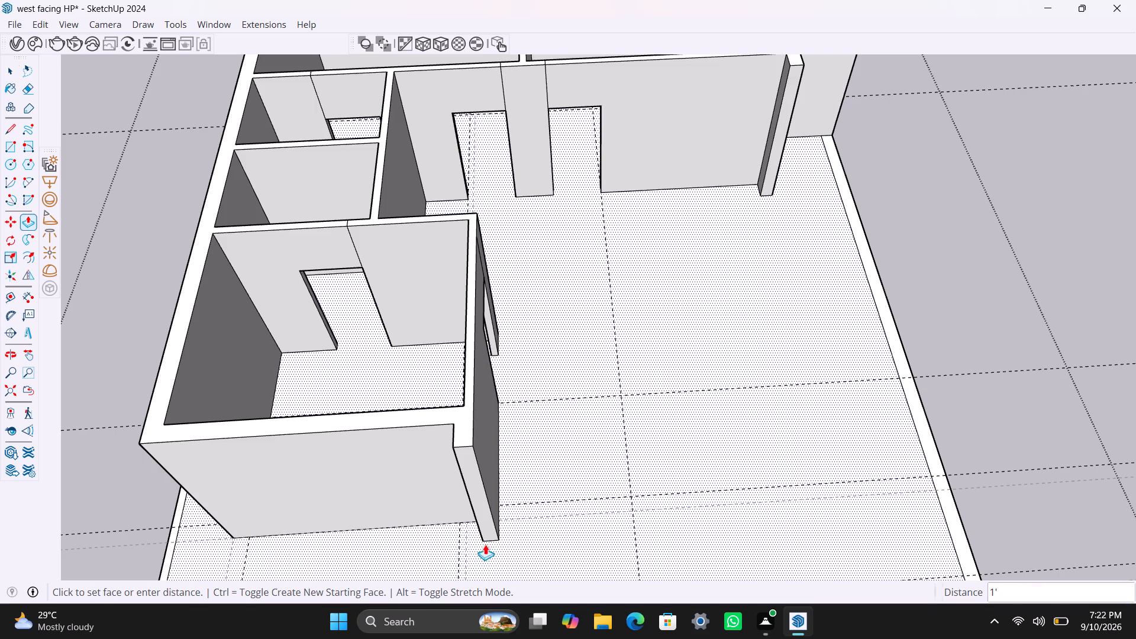
key(space)
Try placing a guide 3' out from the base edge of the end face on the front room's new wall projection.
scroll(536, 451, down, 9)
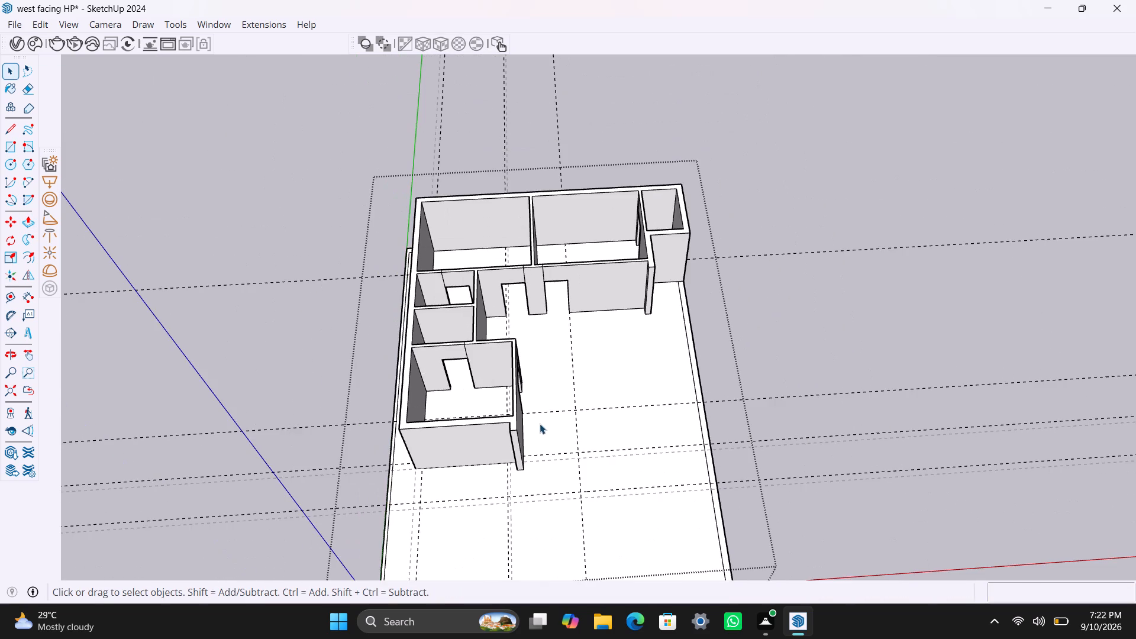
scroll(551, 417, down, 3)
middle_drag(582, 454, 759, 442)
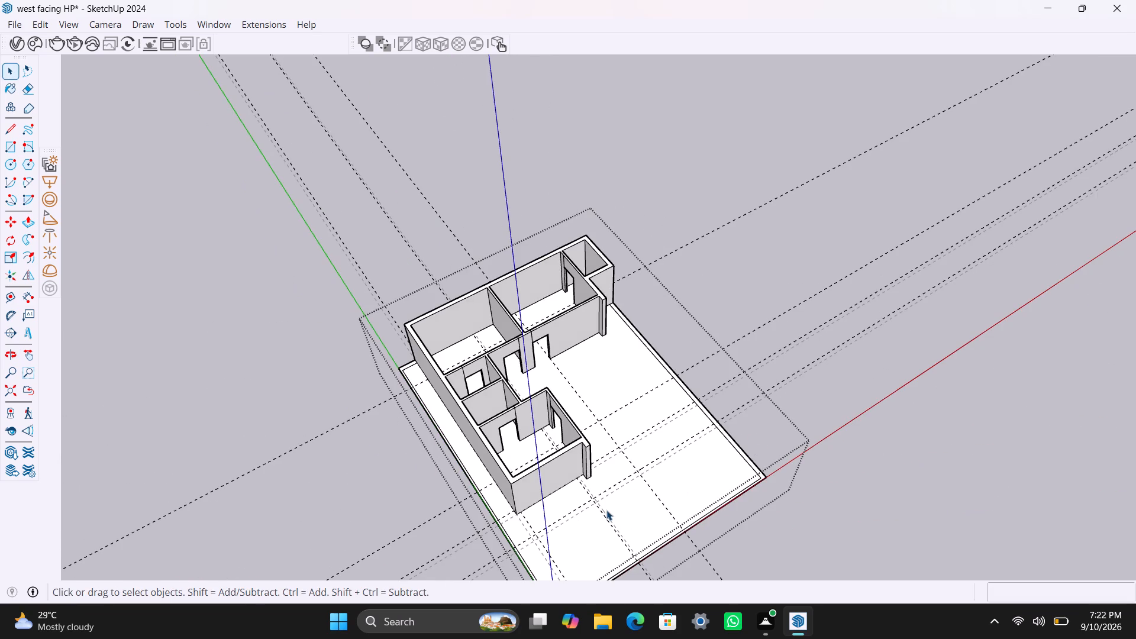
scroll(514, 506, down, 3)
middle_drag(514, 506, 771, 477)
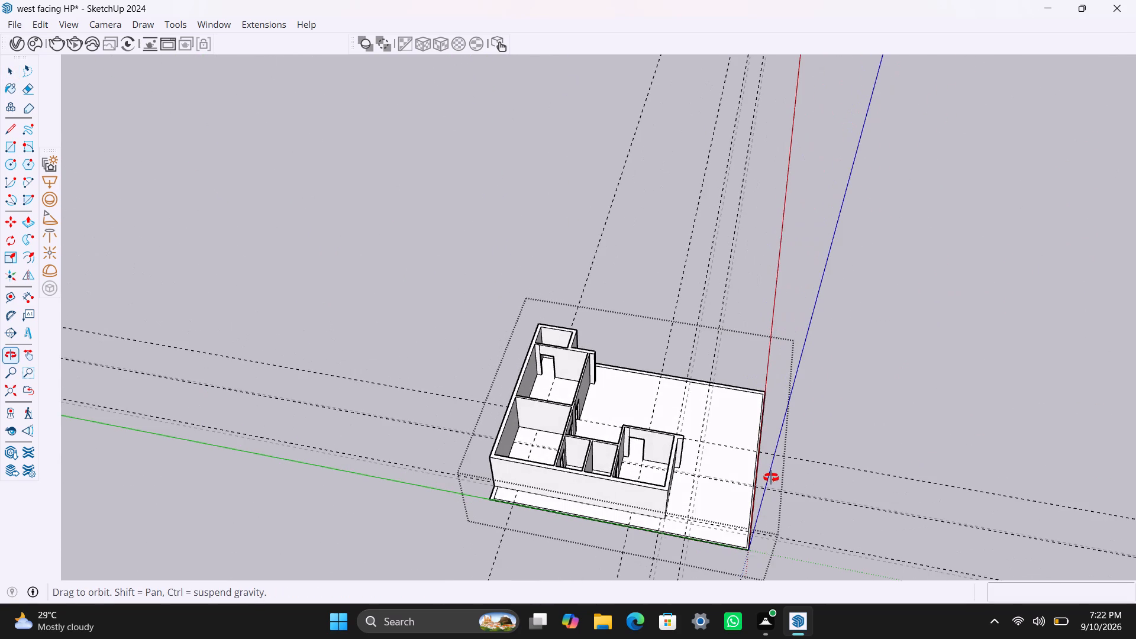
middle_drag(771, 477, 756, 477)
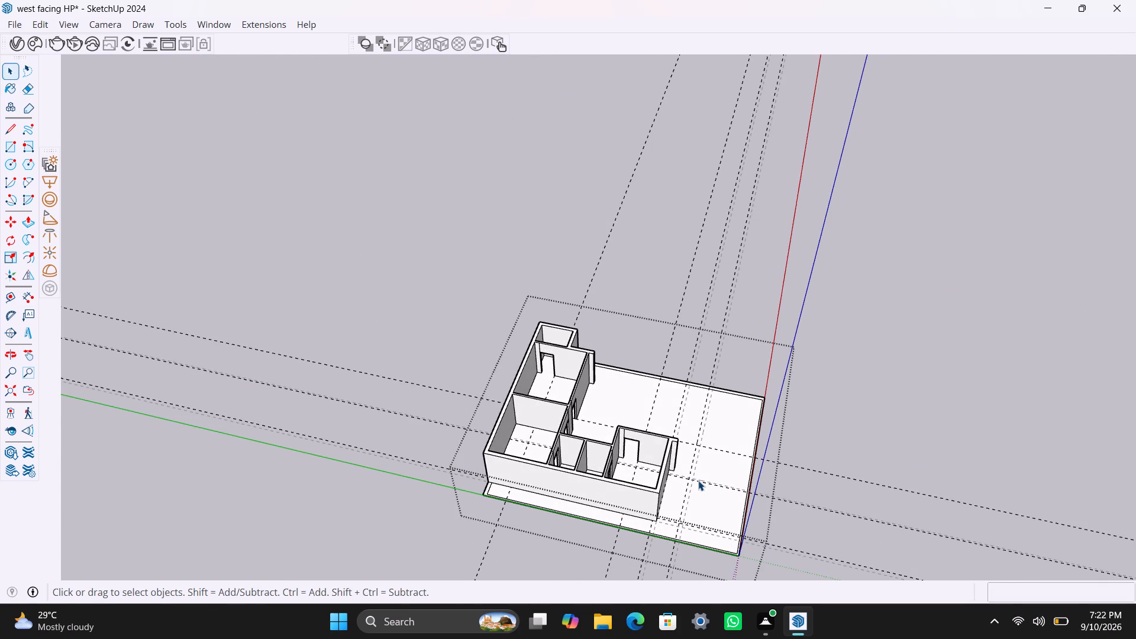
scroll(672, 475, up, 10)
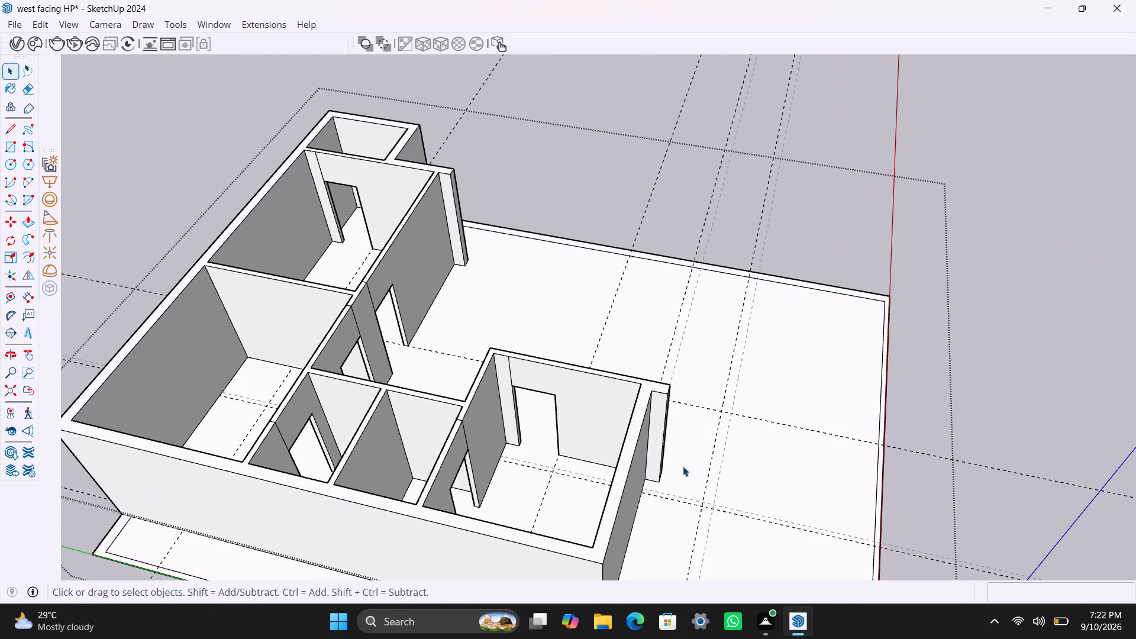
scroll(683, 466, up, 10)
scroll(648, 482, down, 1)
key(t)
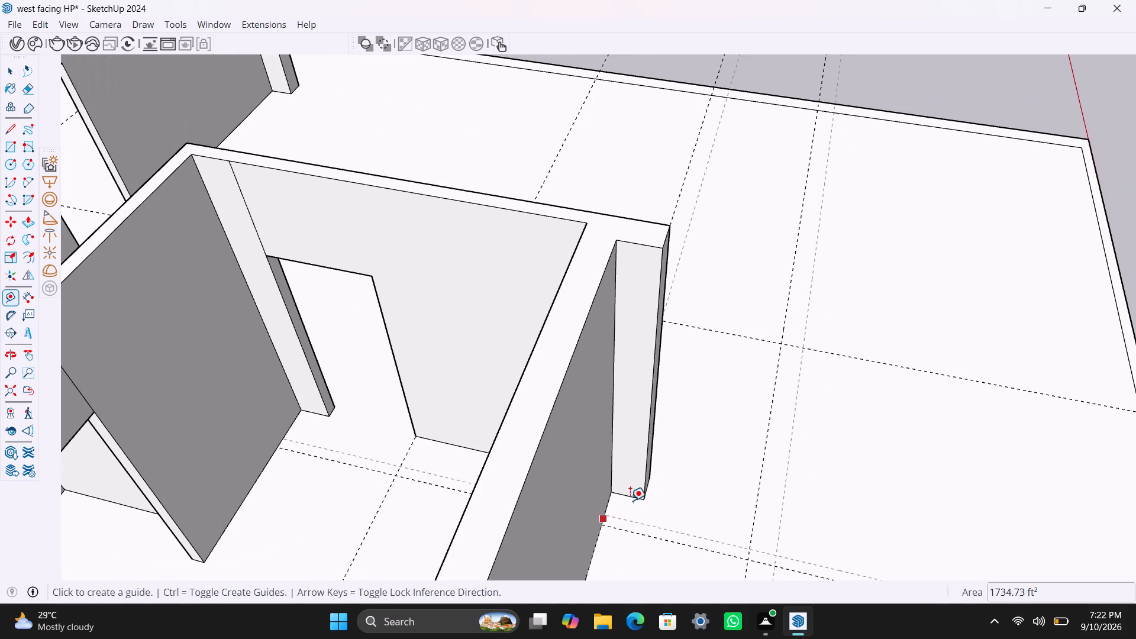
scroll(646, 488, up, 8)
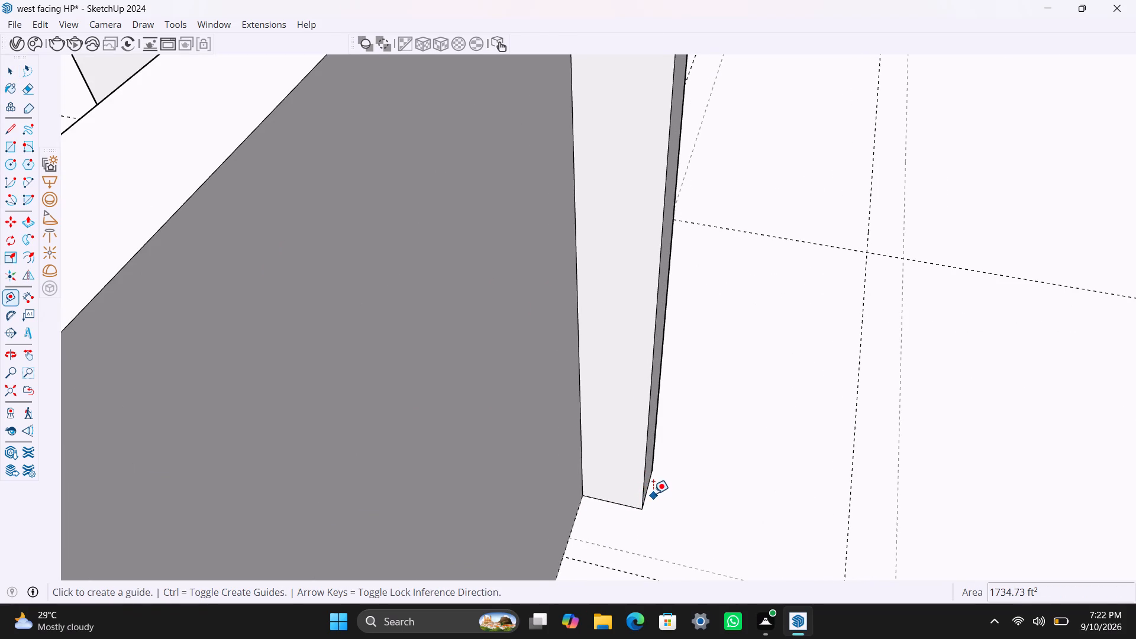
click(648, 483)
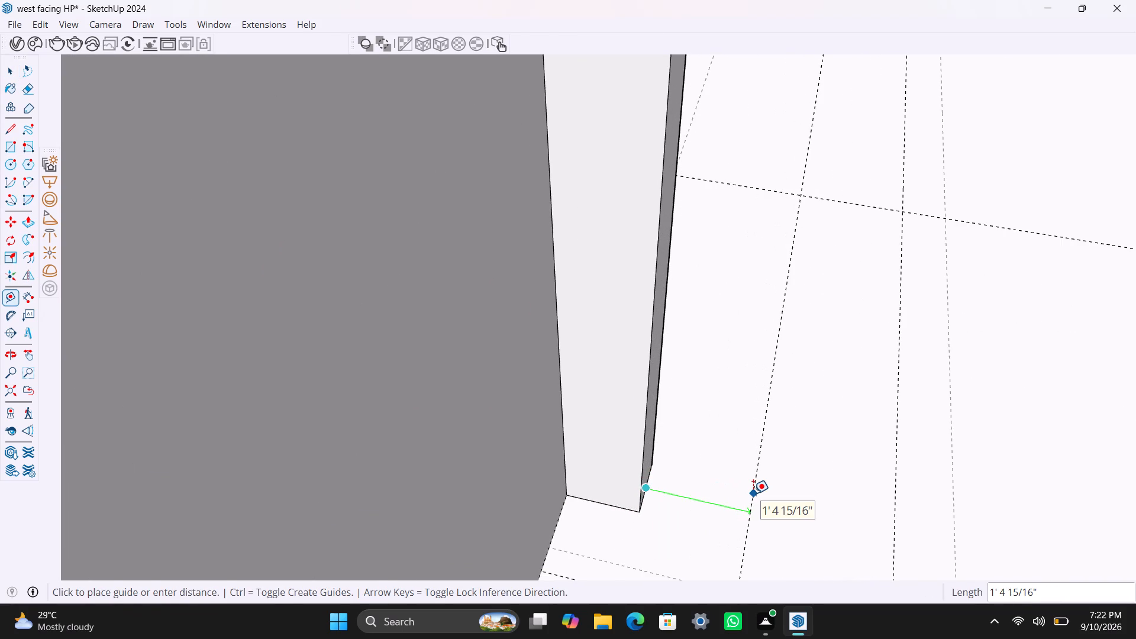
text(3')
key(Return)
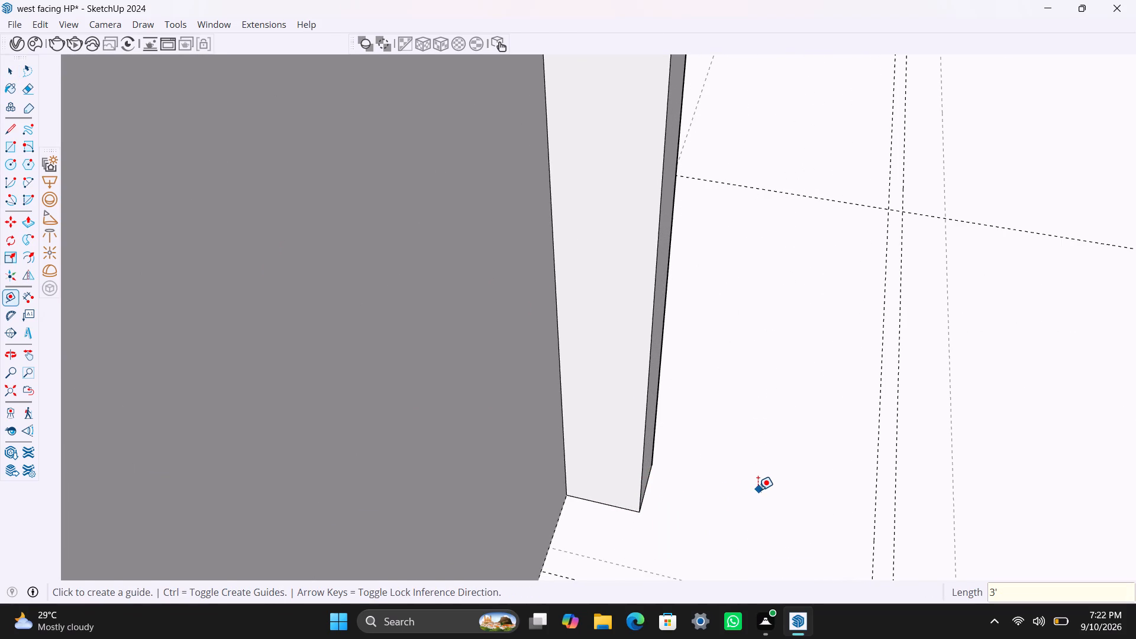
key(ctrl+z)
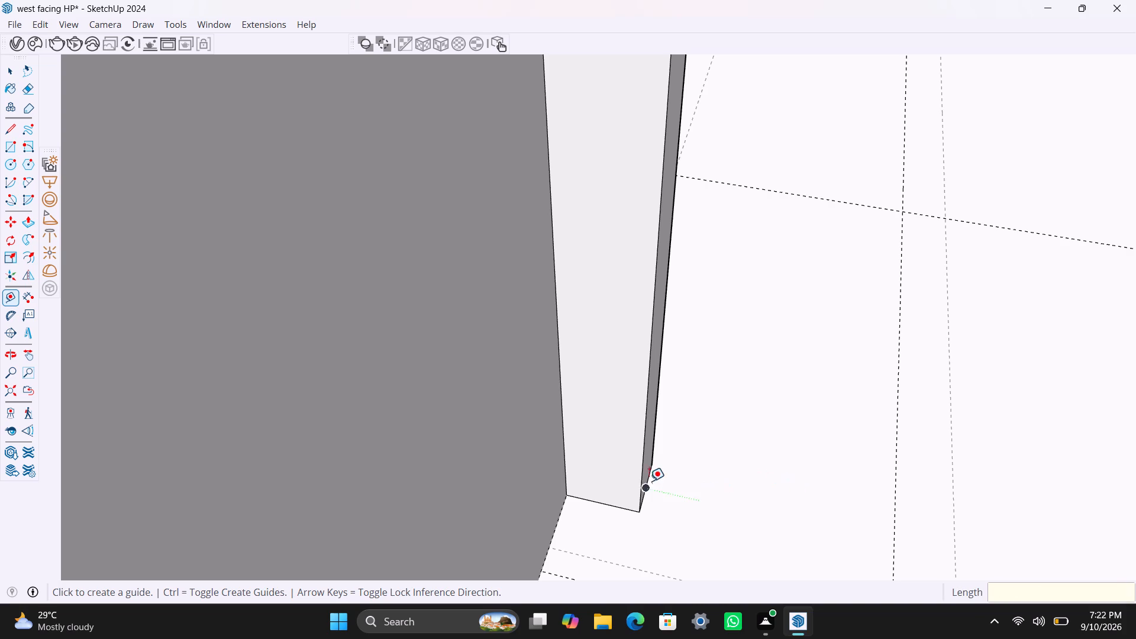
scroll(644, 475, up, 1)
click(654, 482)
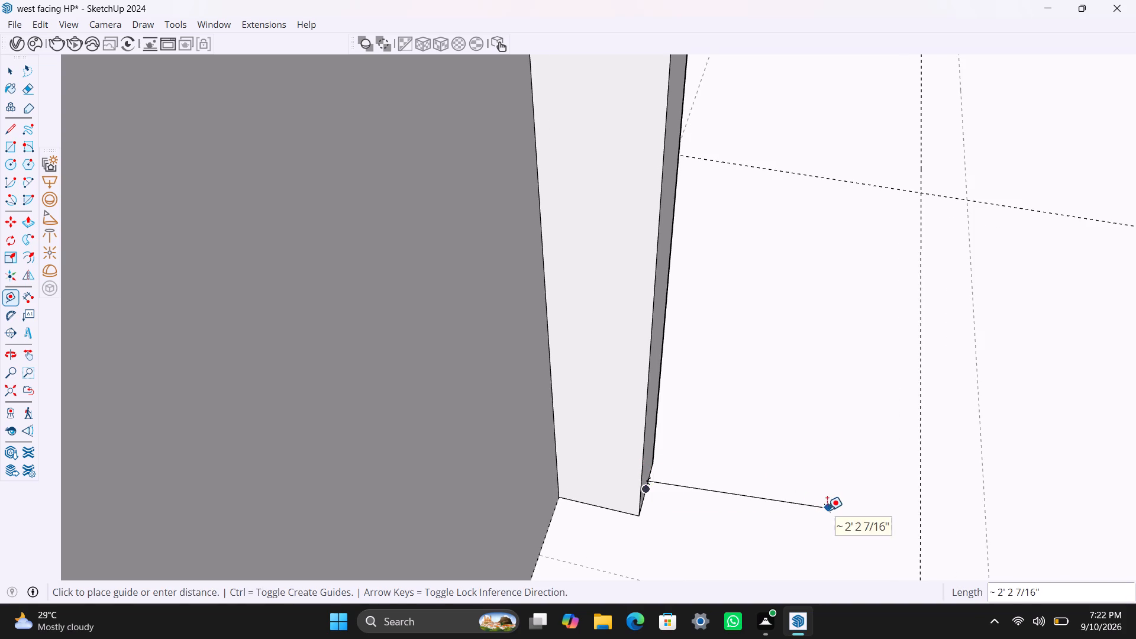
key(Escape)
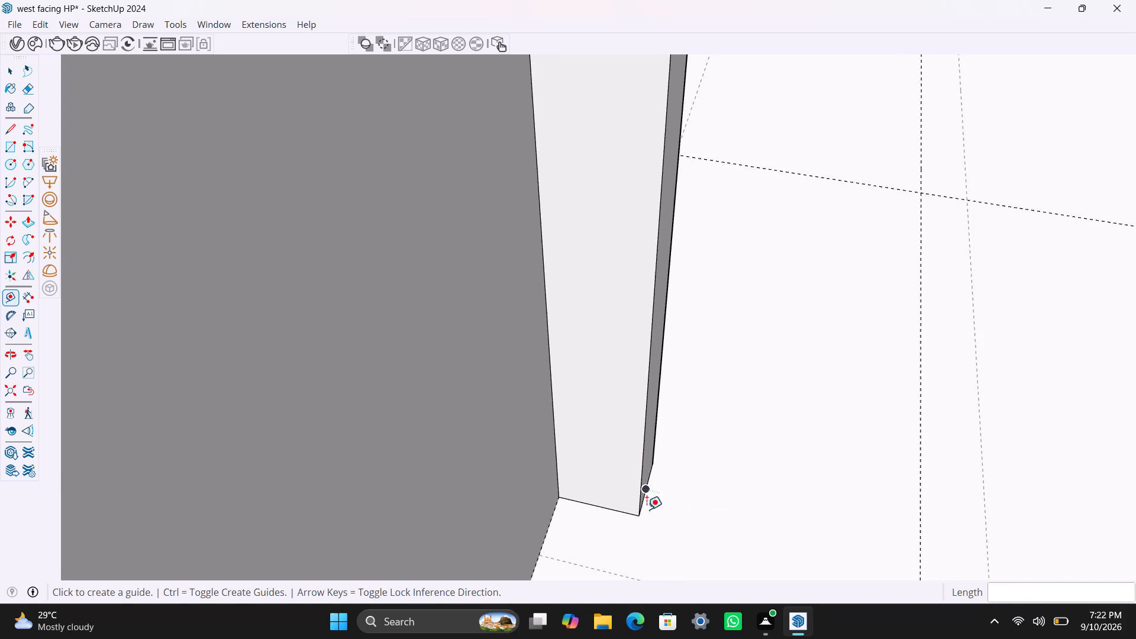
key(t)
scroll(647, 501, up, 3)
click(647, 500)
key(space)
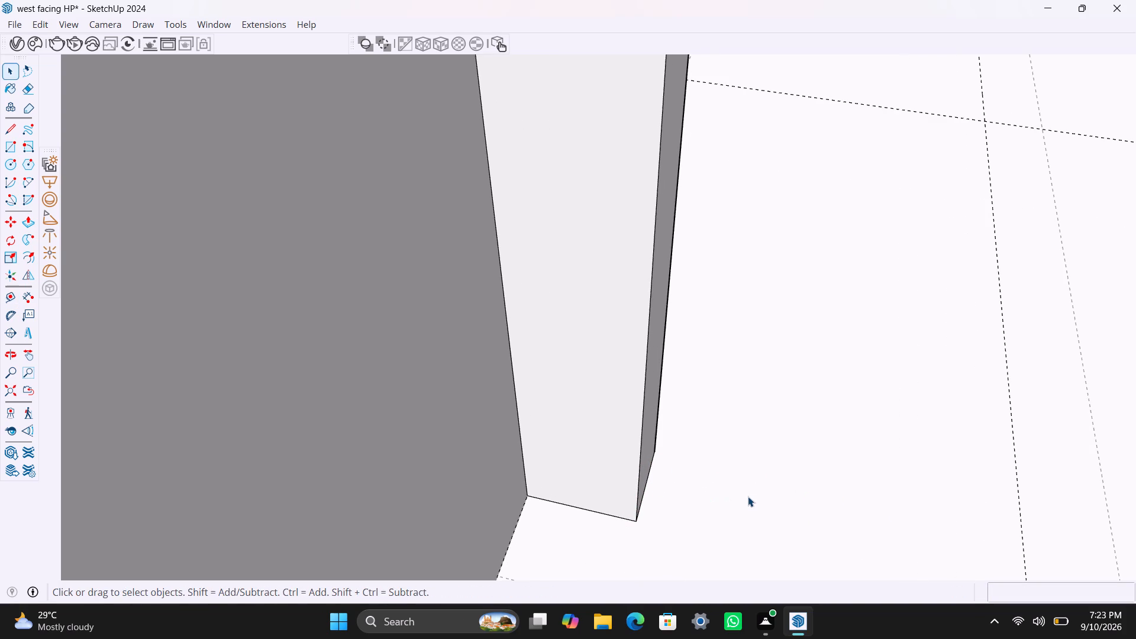
Place a guide 3' out from the base edge of the end face on the front room's wall projection.
key(t)
scroll(656, 508, up, 3)
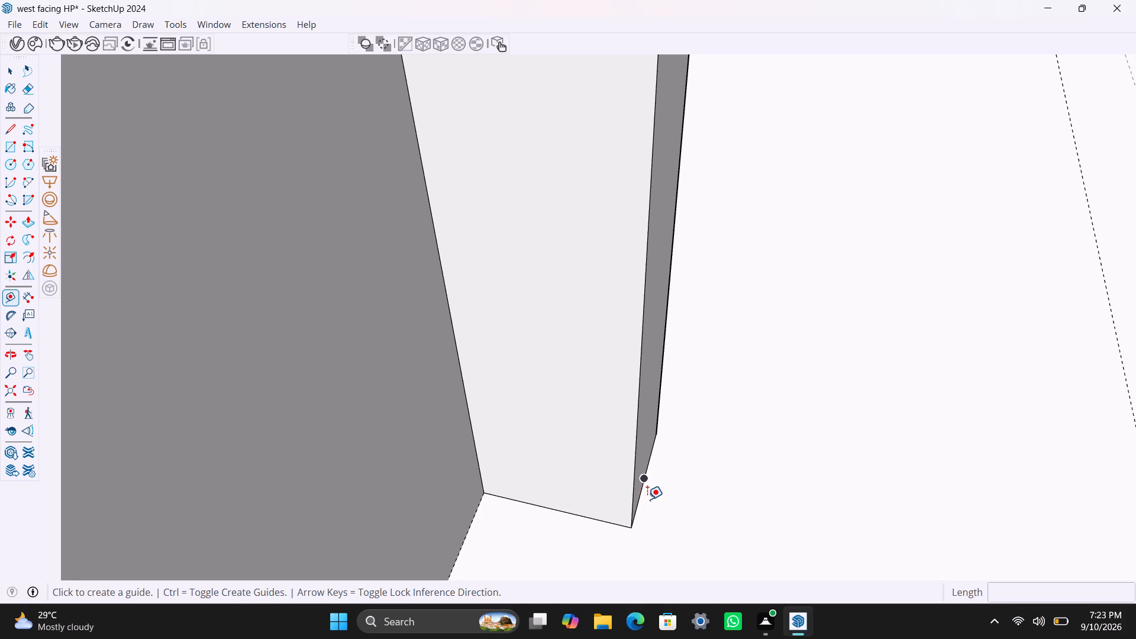
click(640, 504)
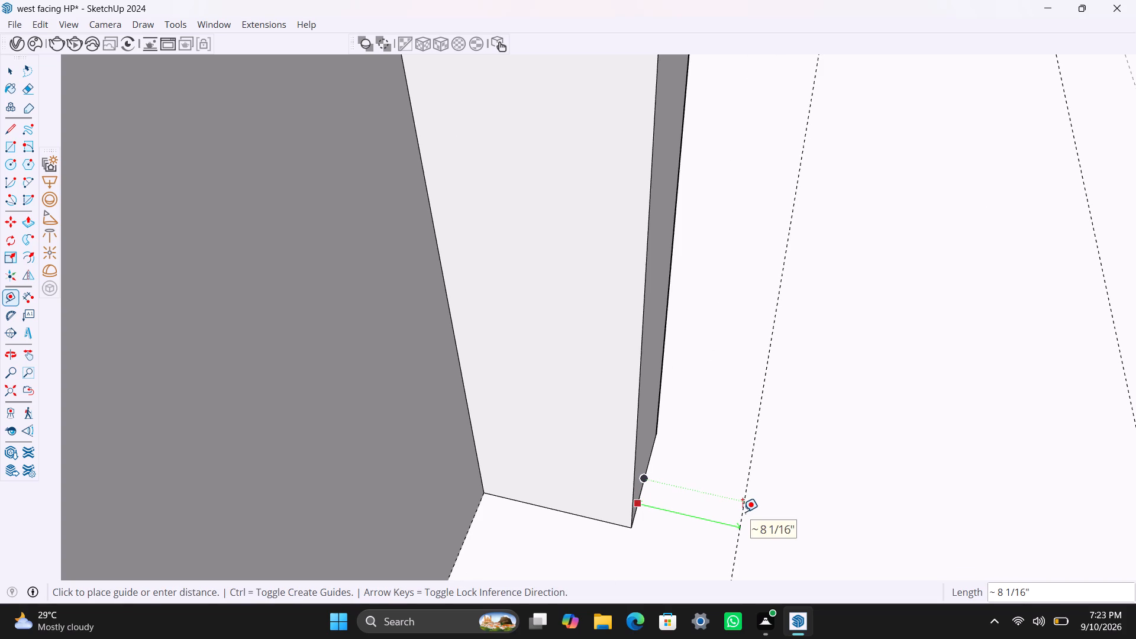
text(3')
key(Return)
key(space)
Examine the front room's projection, the surrounding guides and the open hall floor from several angles.
scroll(746, 457, down, 10)
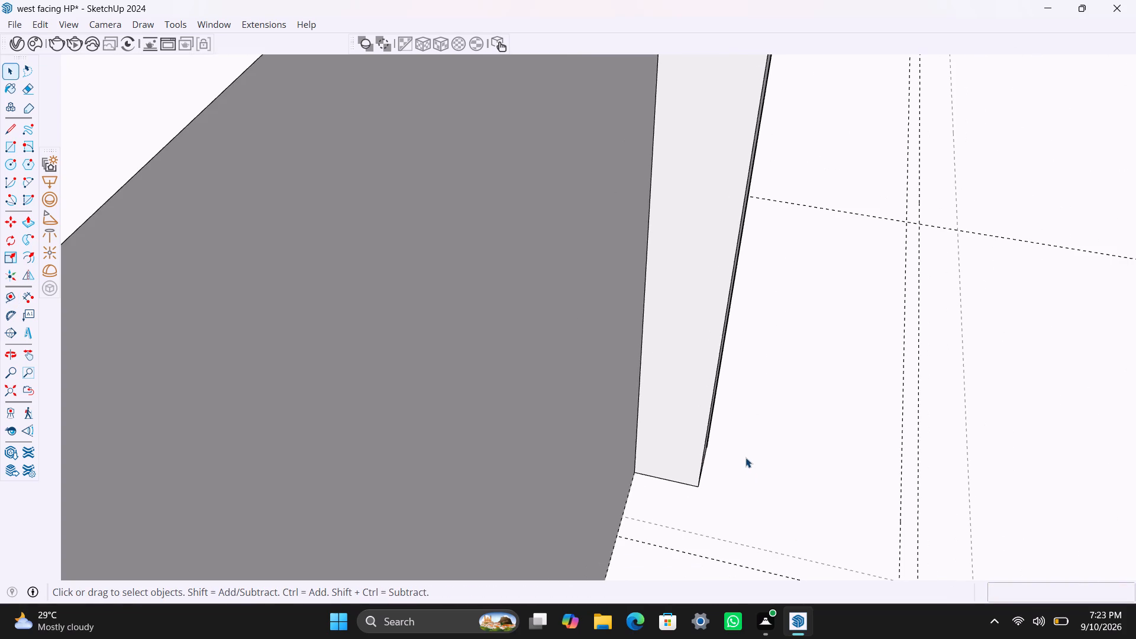
scroll(915, 489, down, 3)
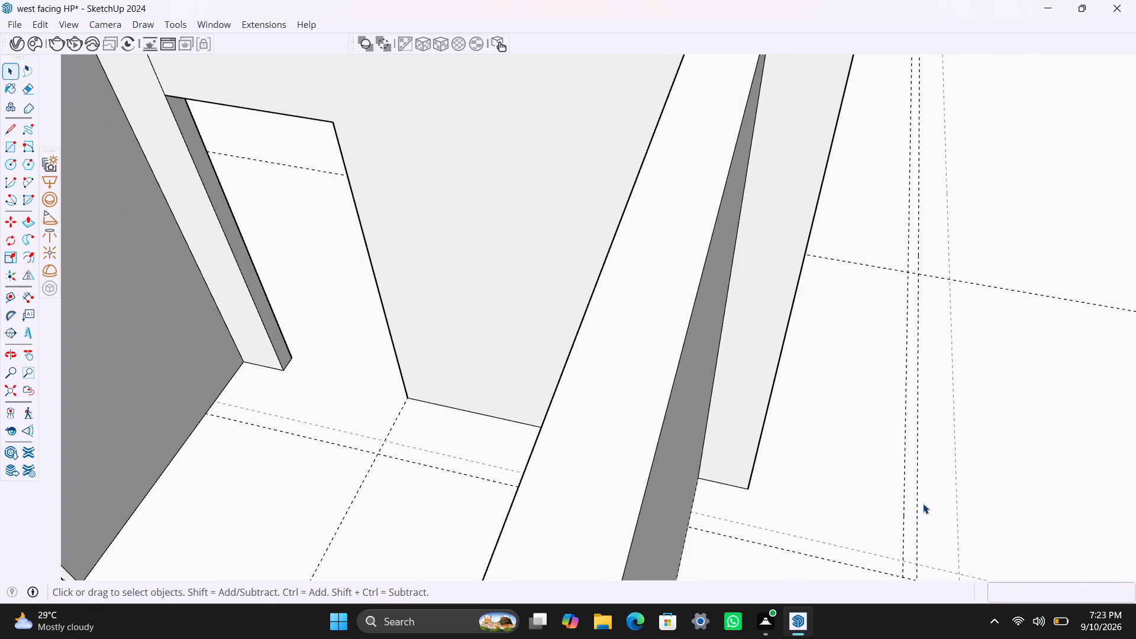
scroll(927, 503, down, 2)
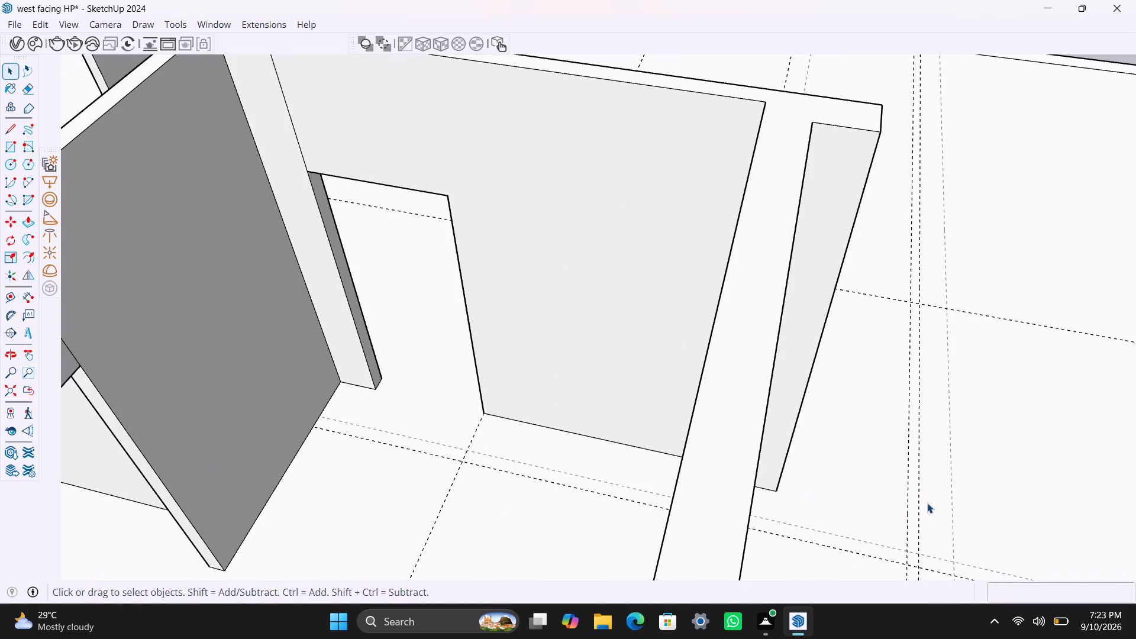
middle_drag(929, 485, 559, 475)
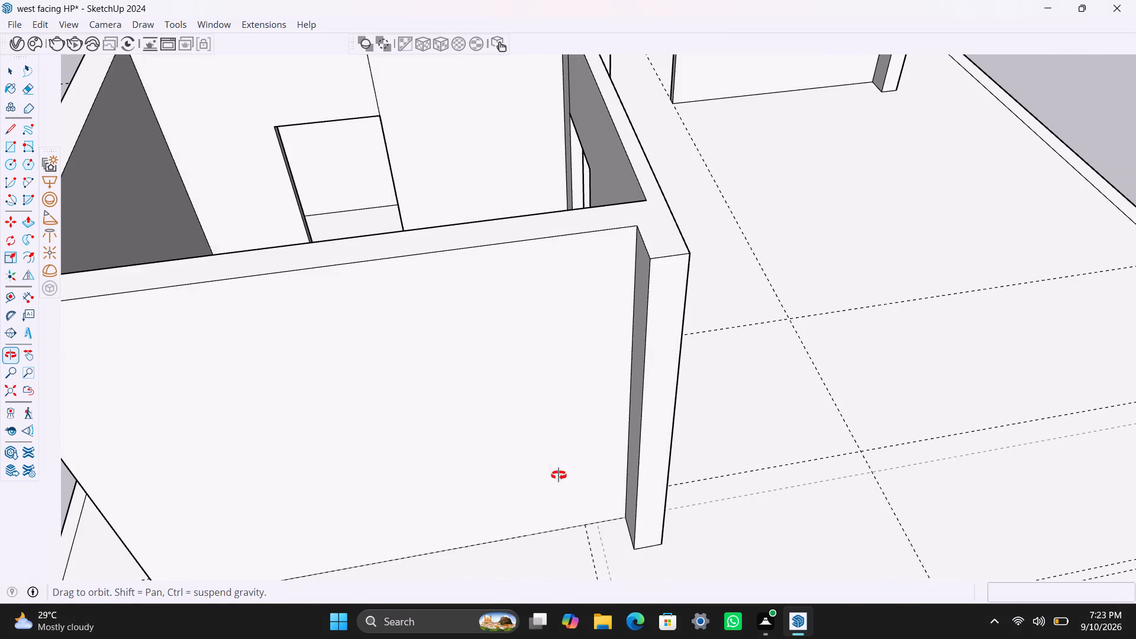
middle_drag(559, 475, 557, 475)
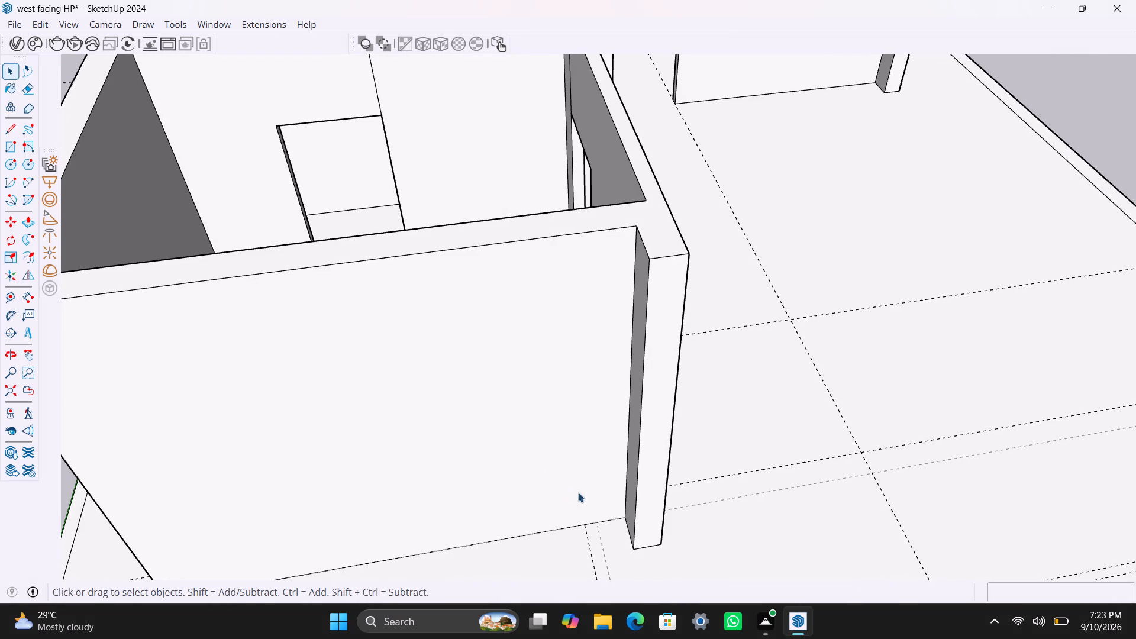
scroll(628, 463, down, 4)
middle_drag(757, 431, 693, 419)
scroll(744, 430, down, 1)
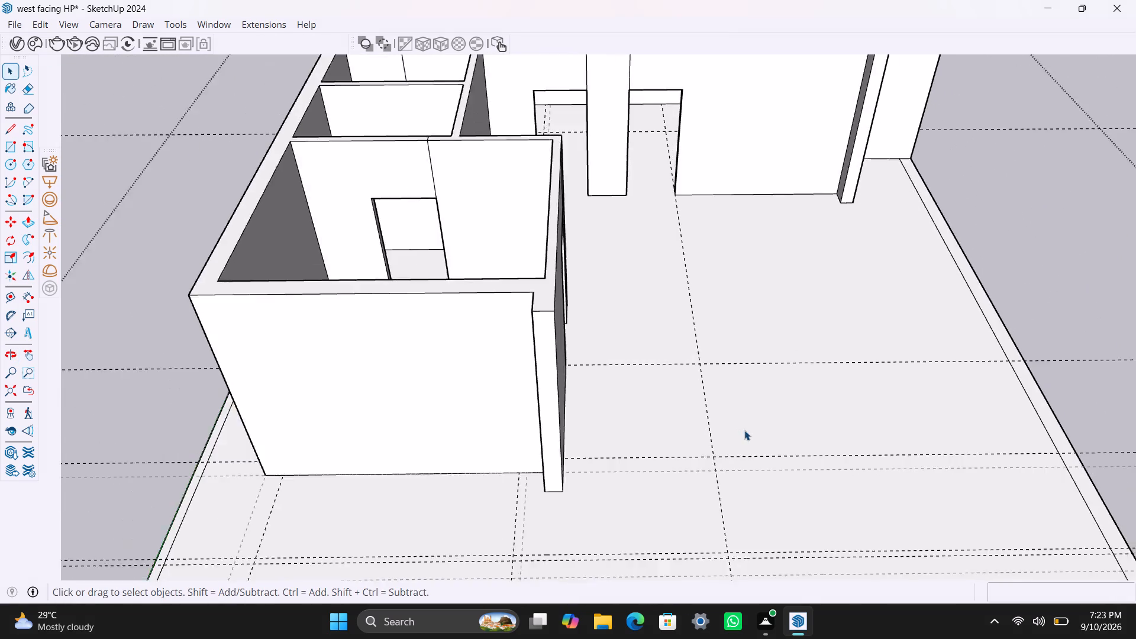
scroll(744, 430, down, 2)
scroll(934, 354, down, 2)
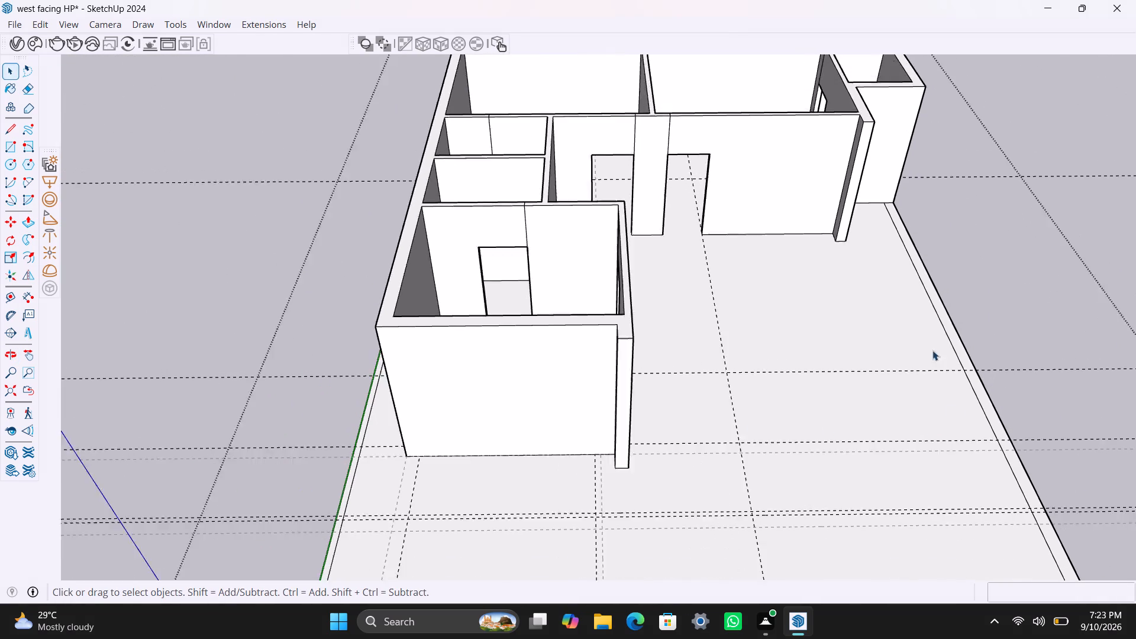
scroll(932, 350, down, 1)
middle_drag(932, 347, 901, 370)
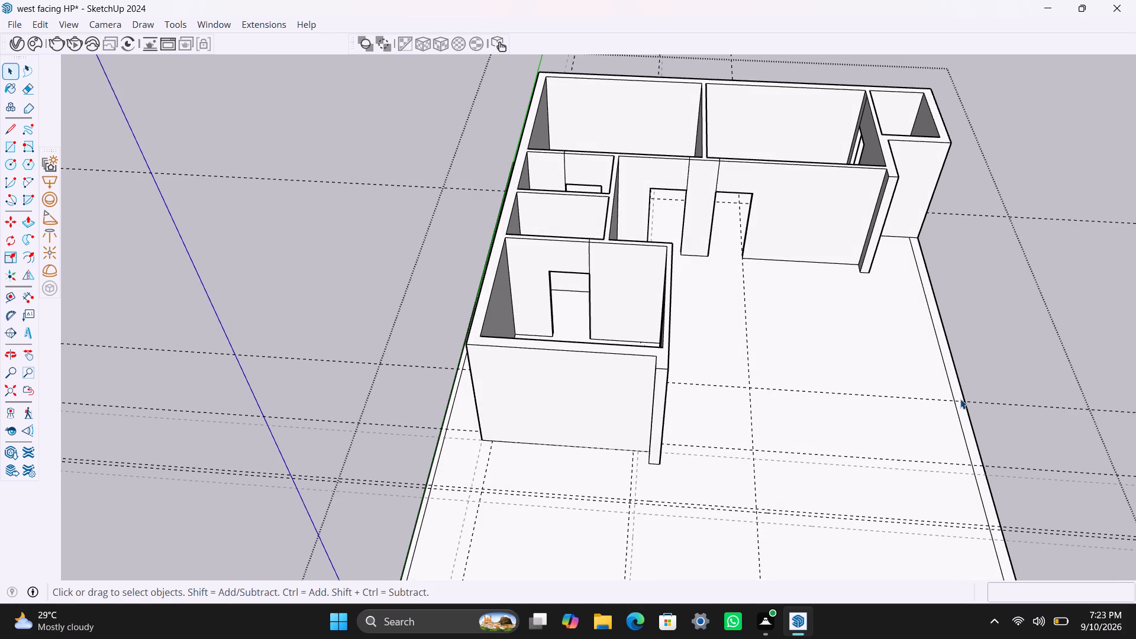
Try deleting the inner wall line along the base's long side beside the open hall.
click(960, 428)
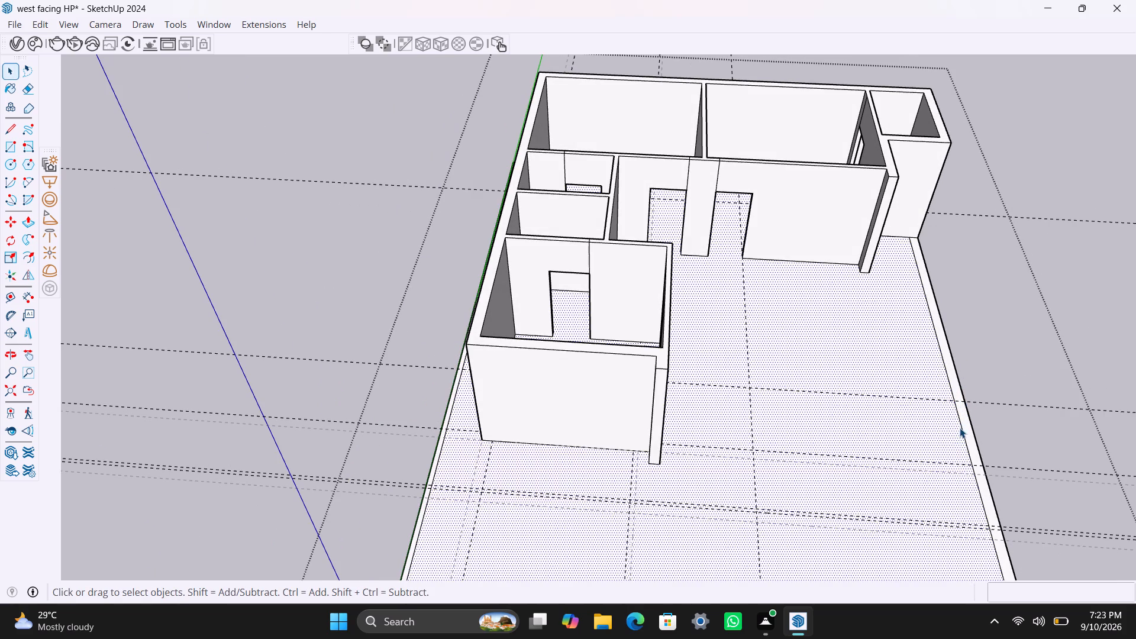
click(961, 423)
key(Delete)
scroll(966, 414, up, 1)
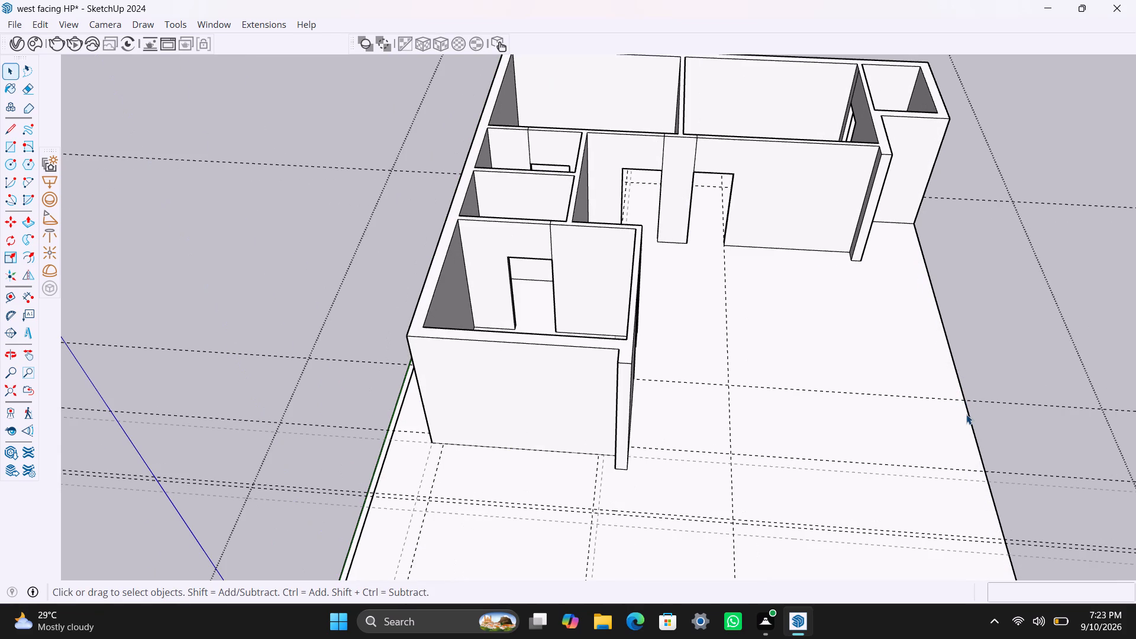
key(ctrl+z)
Move the inner wall line along the base's long side beside the open hall 4.5" toward the outer edge.
scroll(960, 439, up, 2)
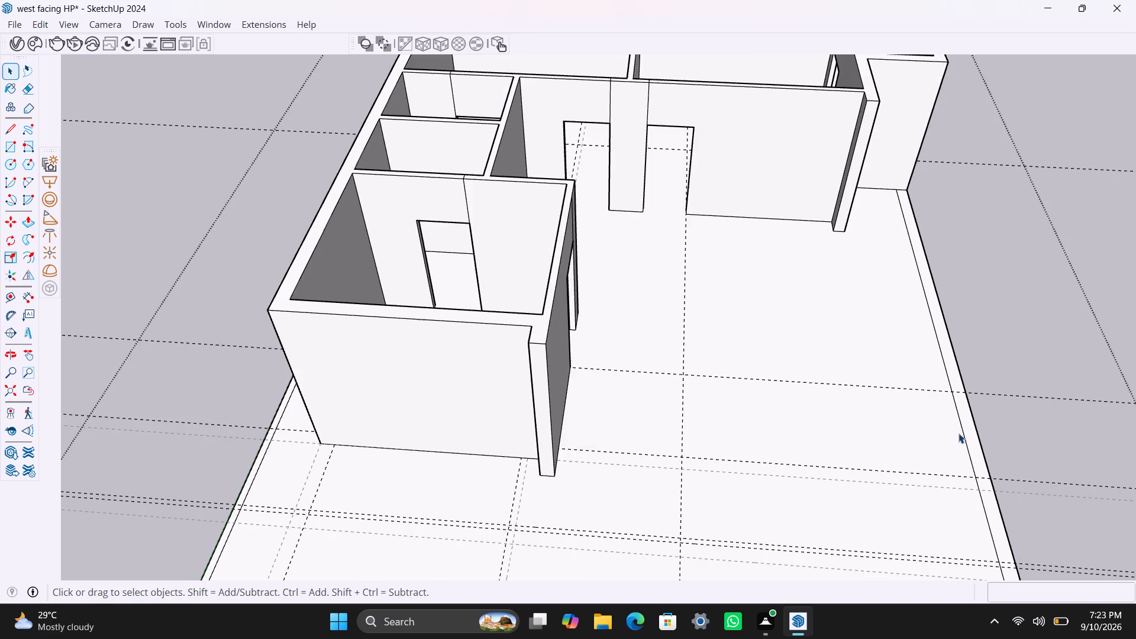
scroll(960, 428, down, 8)
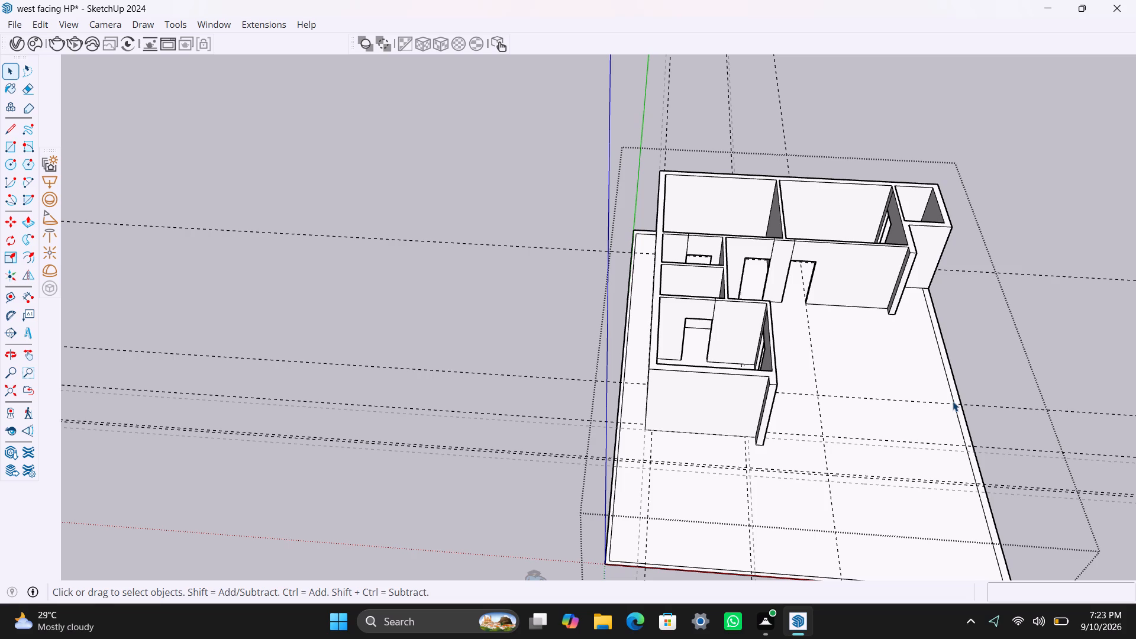
scroll(963, 401, up, 5)
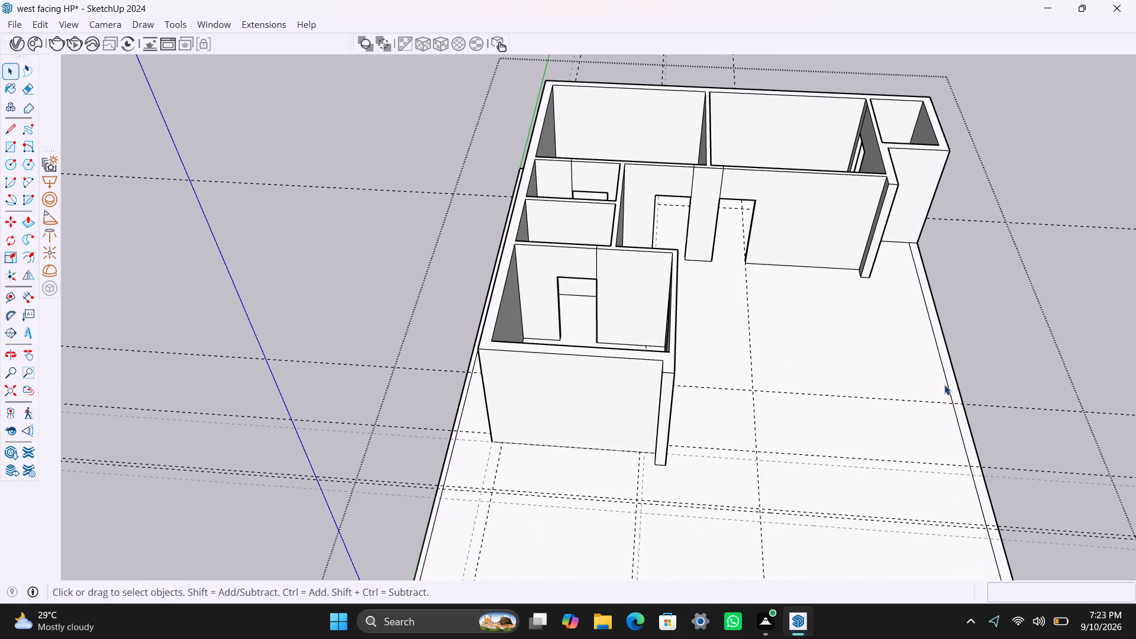
click(943, 373)
click(944, 372)
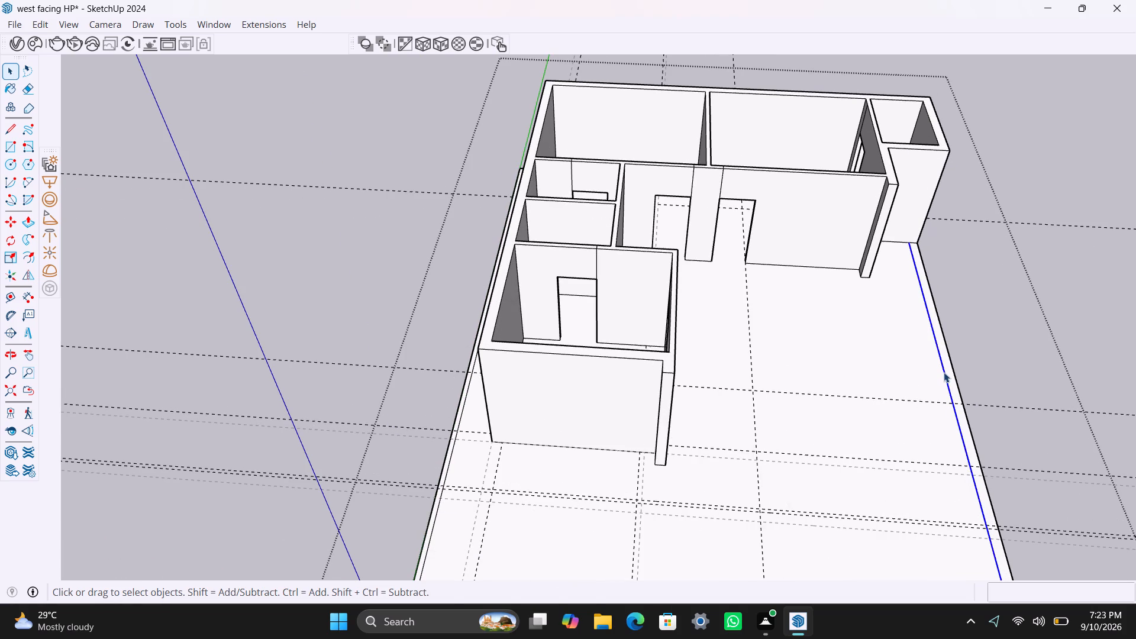
key(m)
click(944, 372)
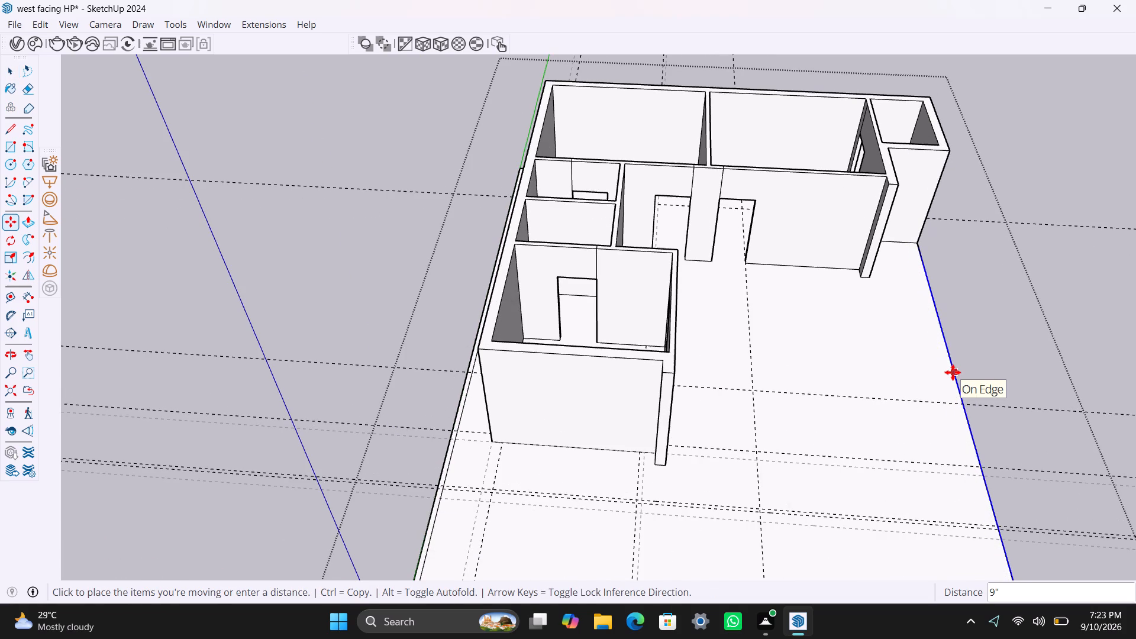
text(4.5")
key(Return)
key(space)
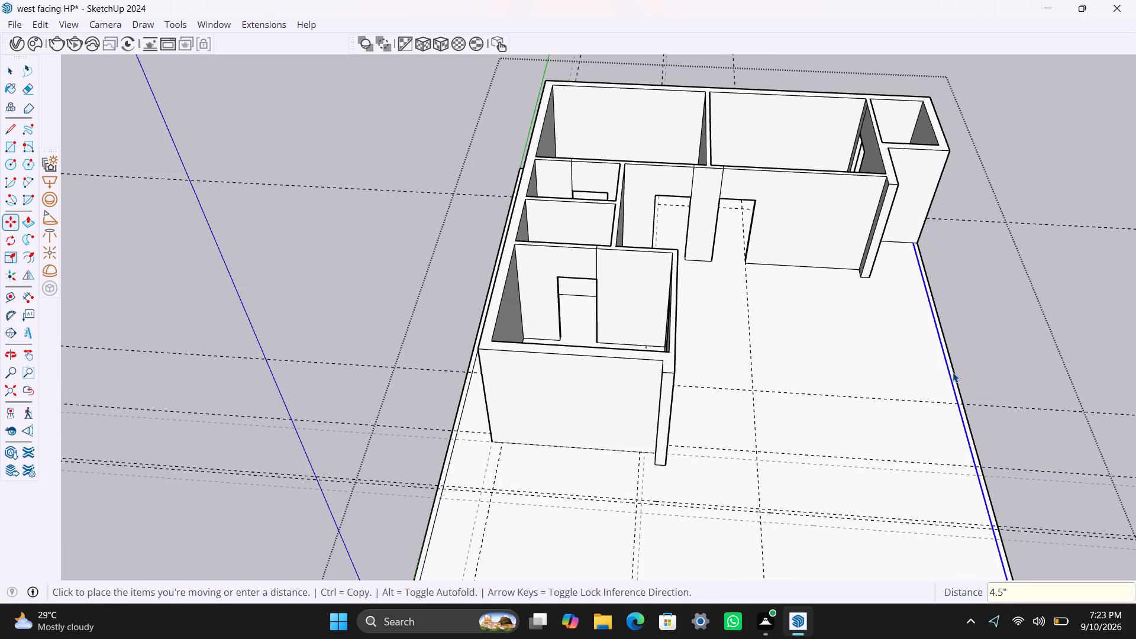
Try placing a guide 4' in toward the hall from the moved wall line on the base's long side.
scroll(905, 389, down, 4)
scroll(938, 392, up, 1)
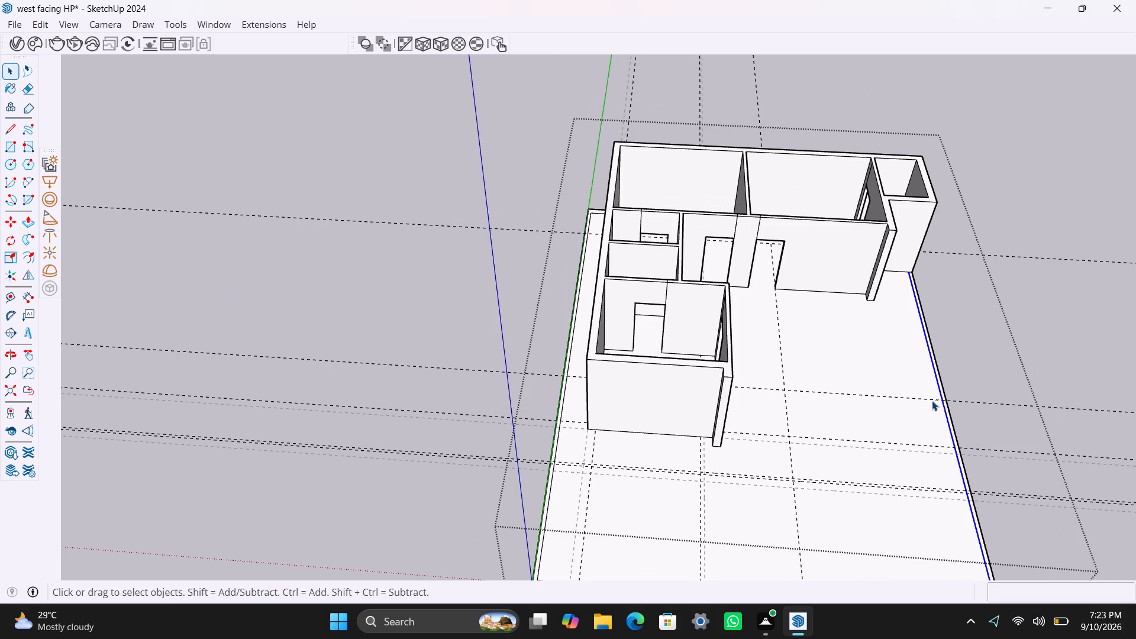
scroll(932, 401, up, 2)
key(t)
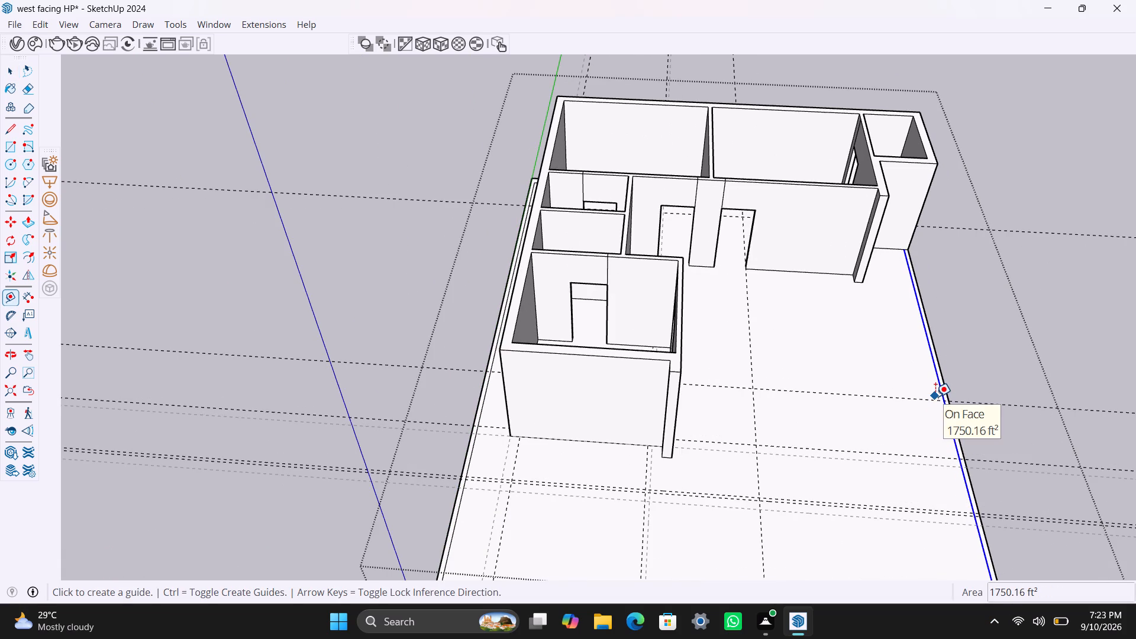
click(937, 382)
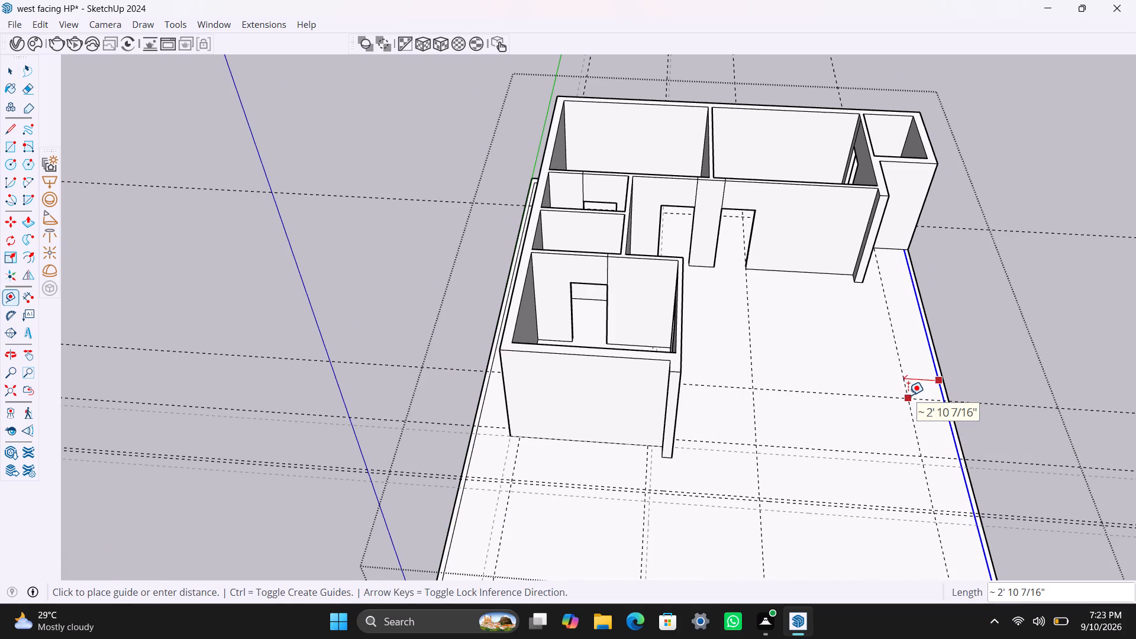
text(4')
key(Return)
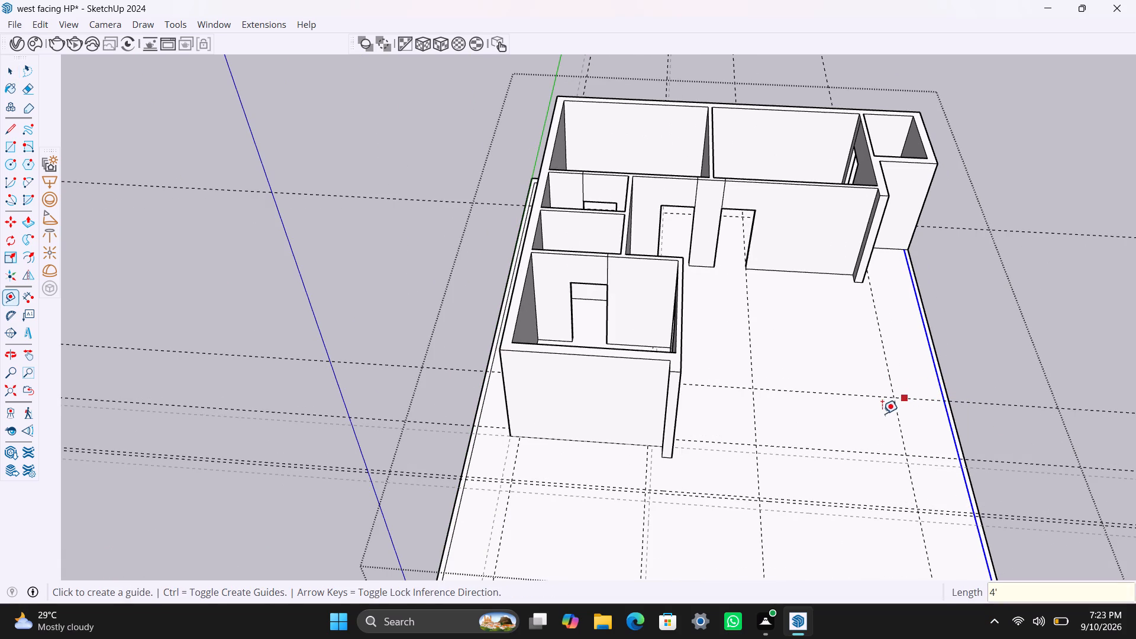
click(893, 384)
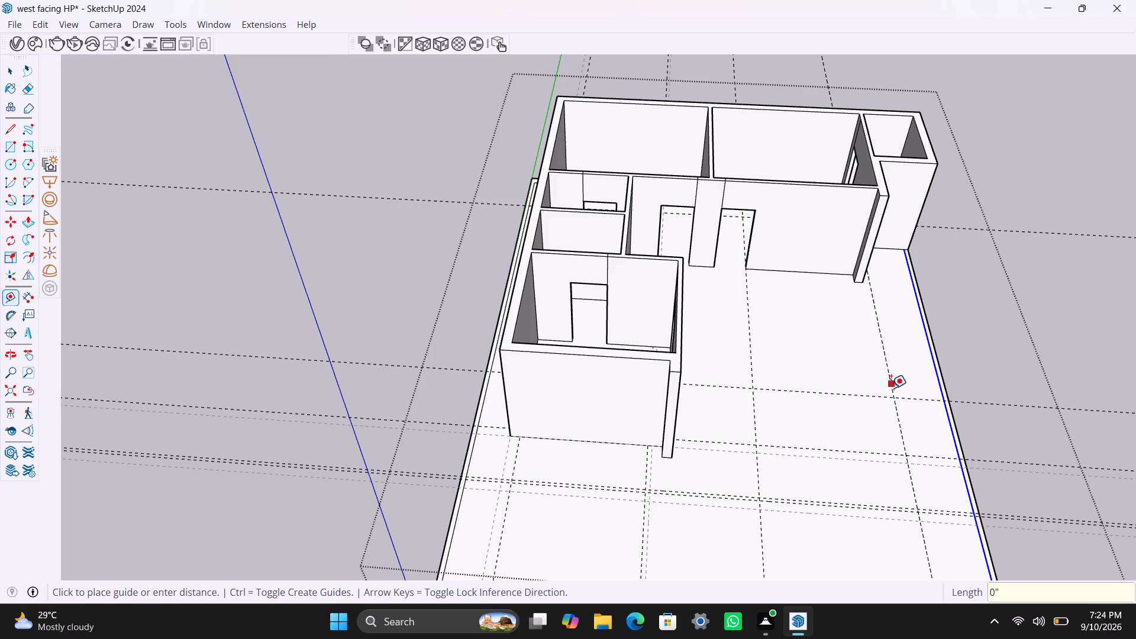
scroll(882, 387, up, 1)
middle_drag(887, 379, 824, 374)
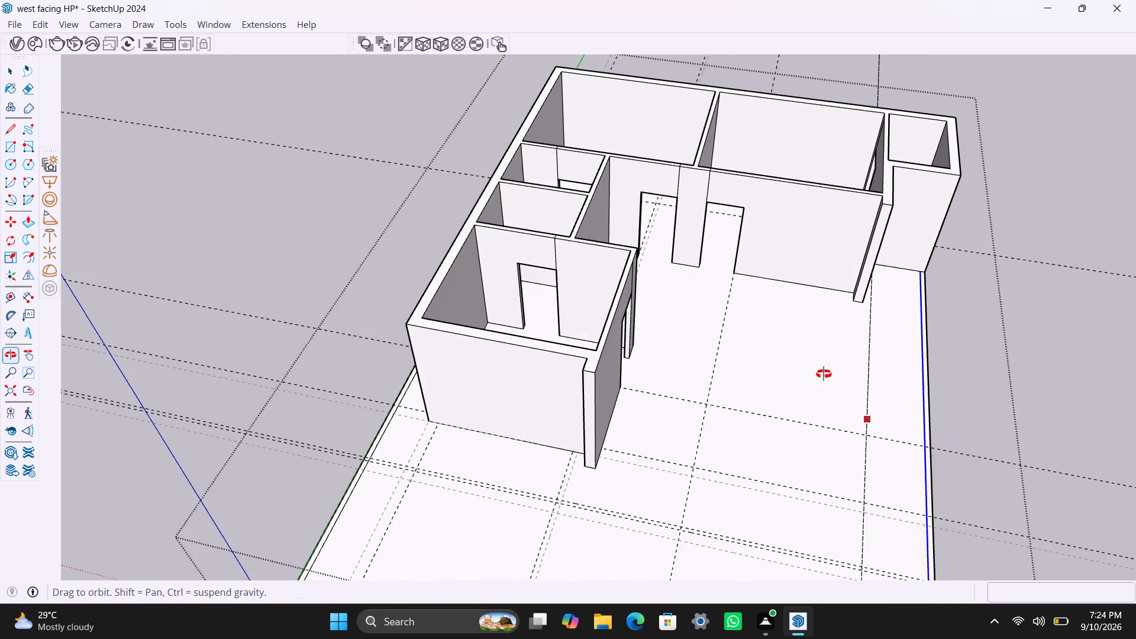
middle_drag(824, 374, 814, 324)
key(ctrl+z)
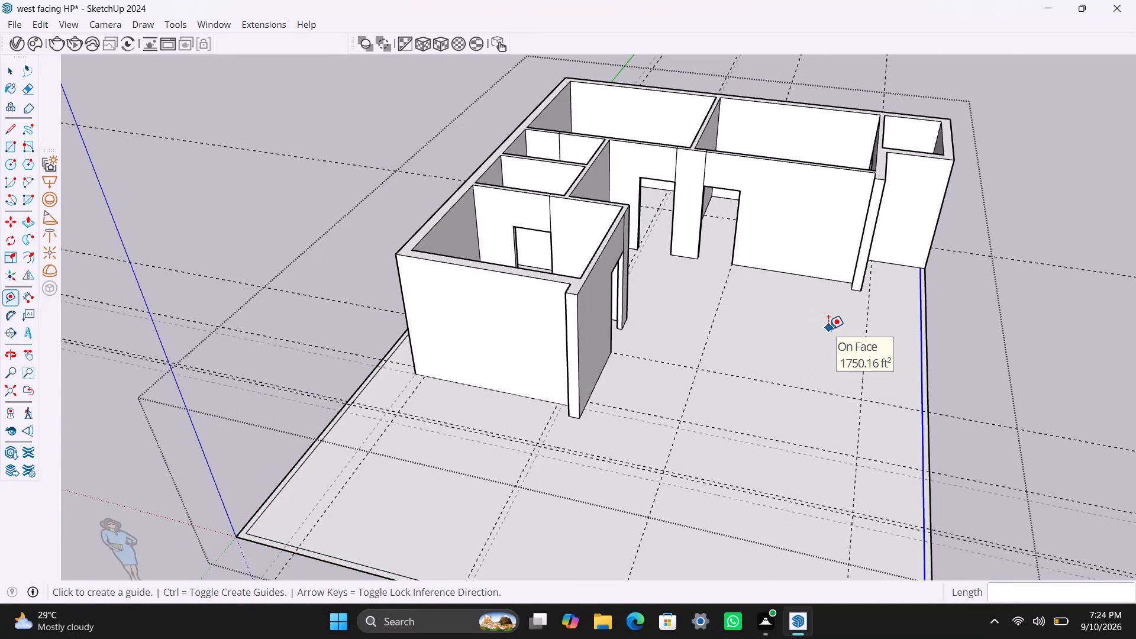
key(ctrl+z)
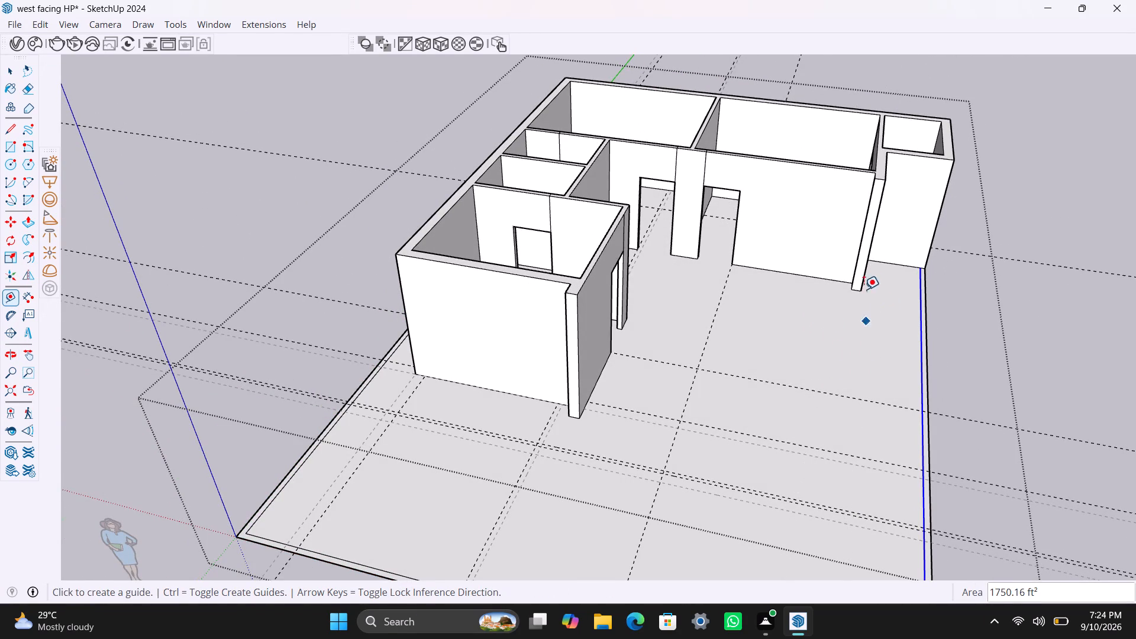
Draw a floor line about 24' 8" long from the base corner of the rear room's wall projection straight to the front guide.
key(l)
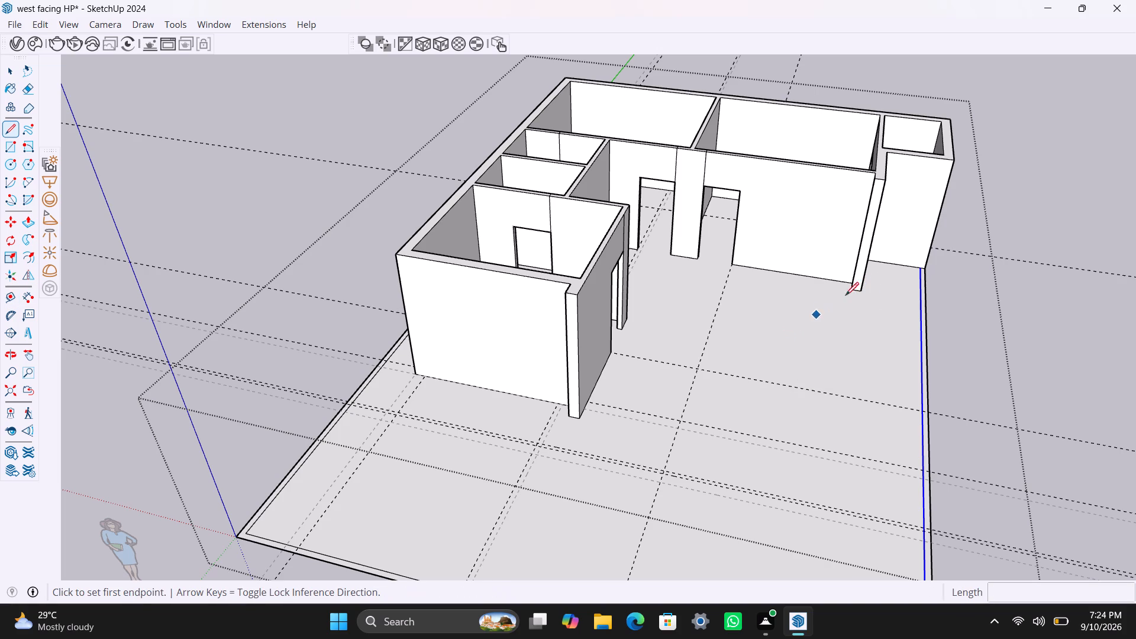
click(861, 286)
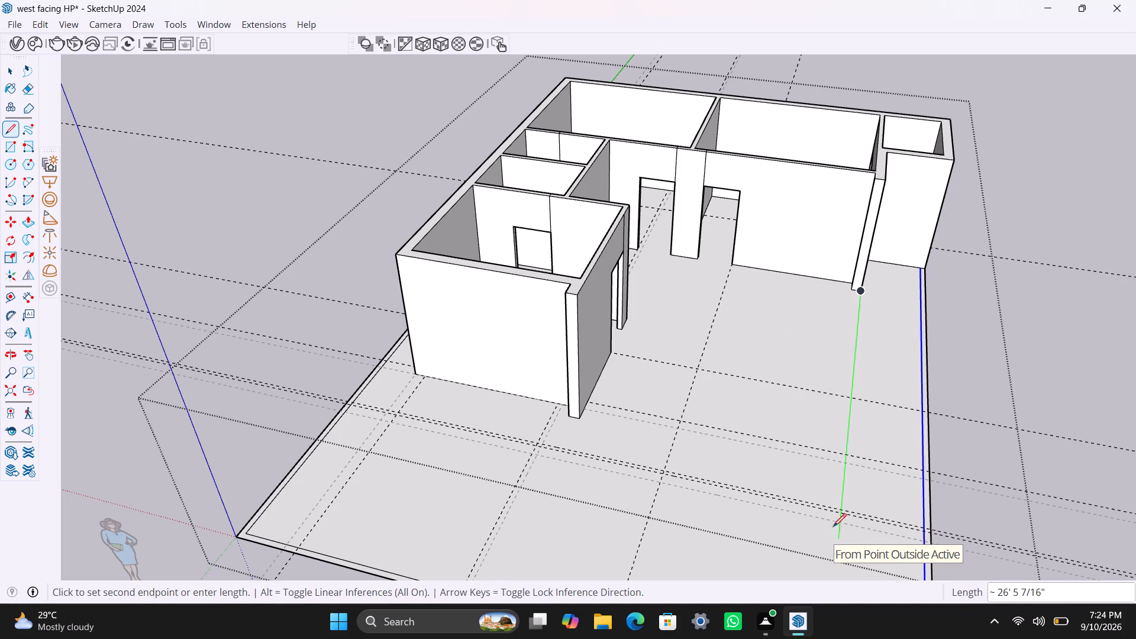
scroll(840, 514, up, 4)
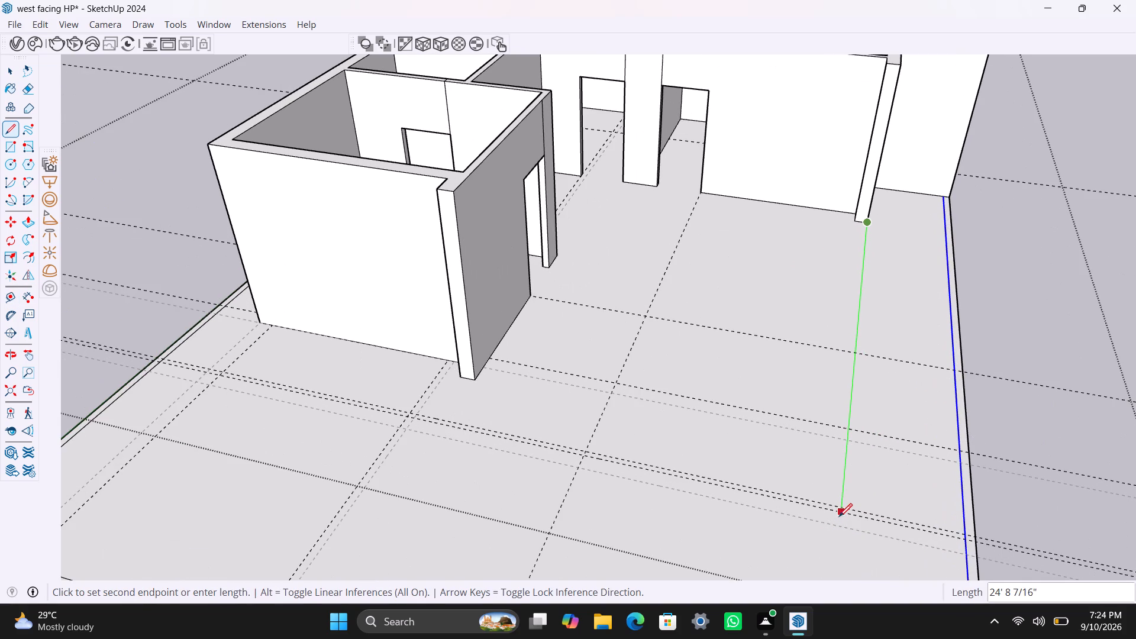
click(842, 515)
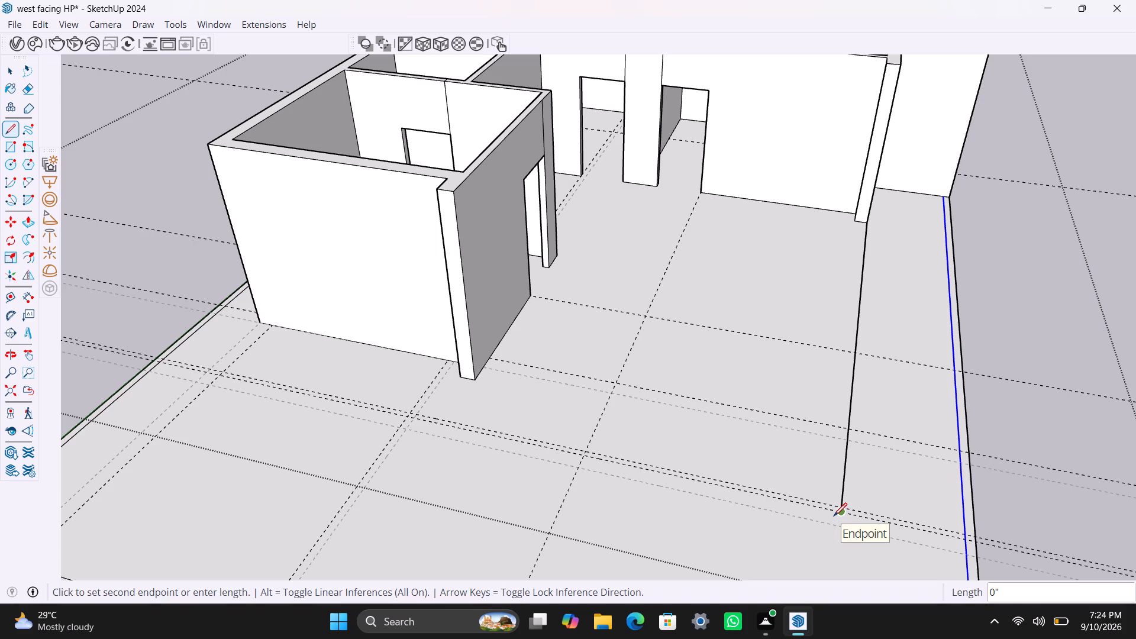
Close the hall wall's floor outline with a 9" line along the front guide and a line about 24' 5 1/2" back to the rear projection.
key(9)
scroll(834, 516, down, 1)
key(shift+quotedbl)
shift+scroll(834, 516, up, 1)
key(Return)
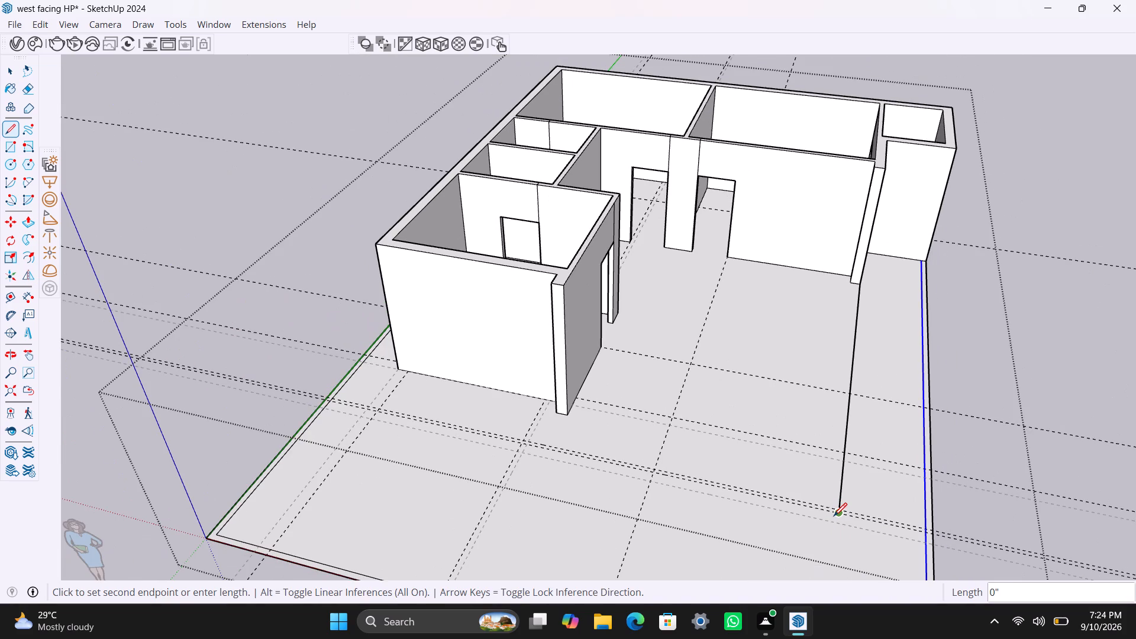
scroll(827, 512, up, 2)
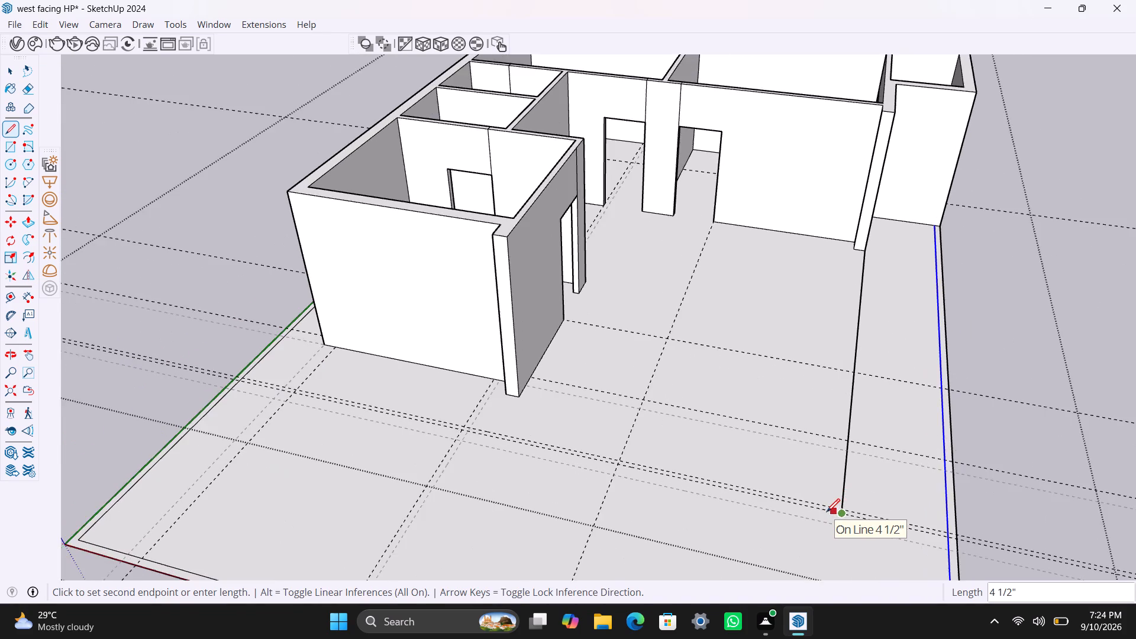
scroll(827, 512, up, 3)
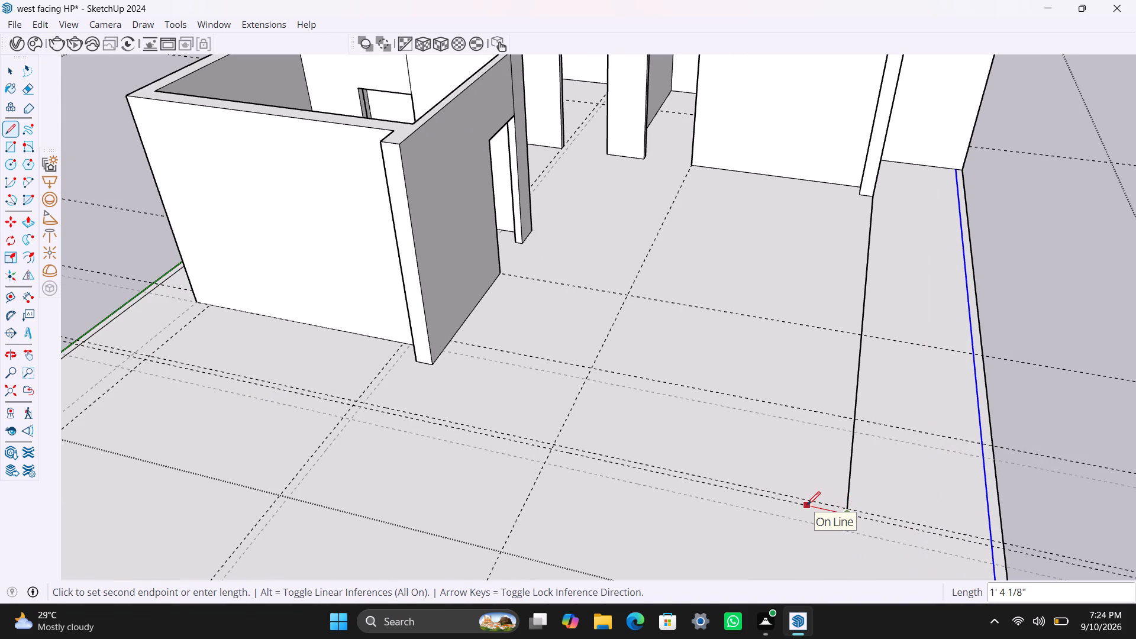
text(9")
key(Return)
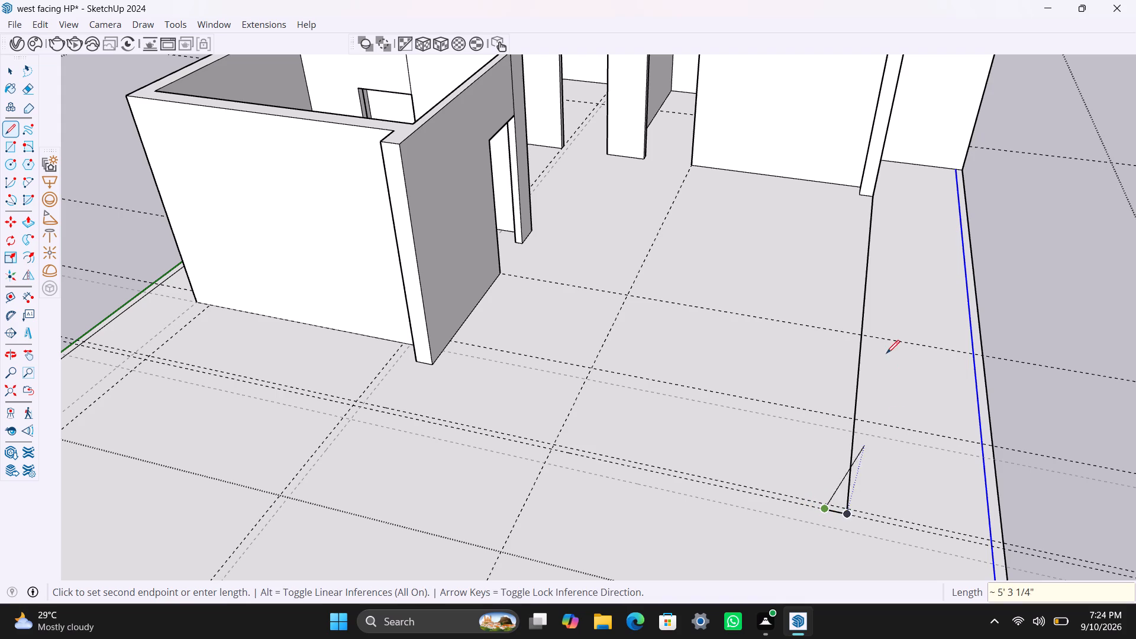
click(861, 192)
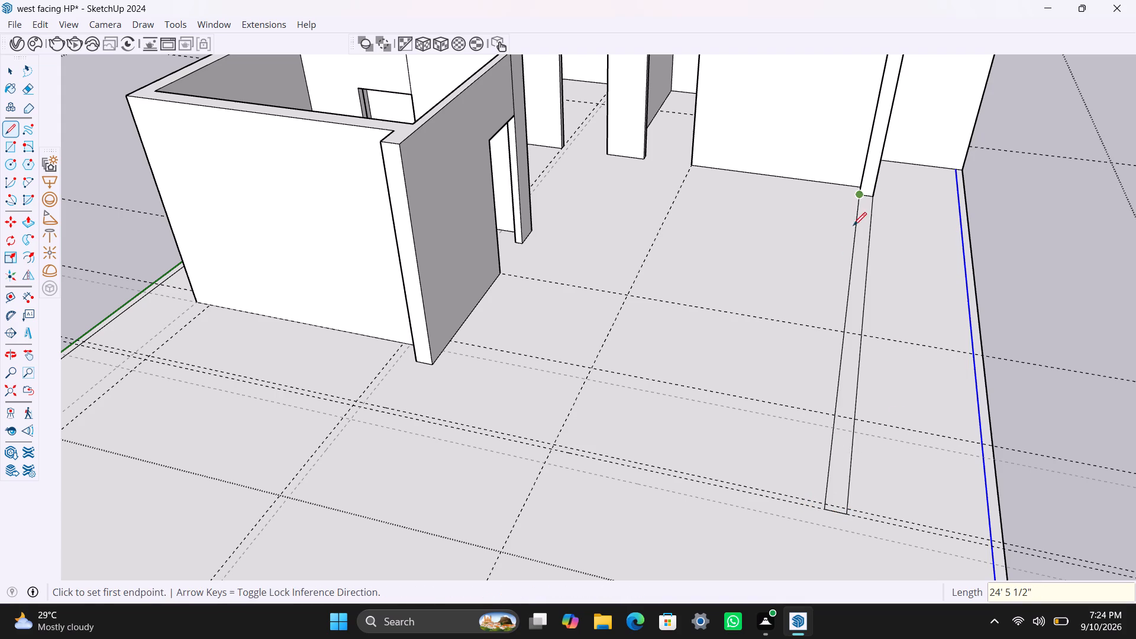
key(space)
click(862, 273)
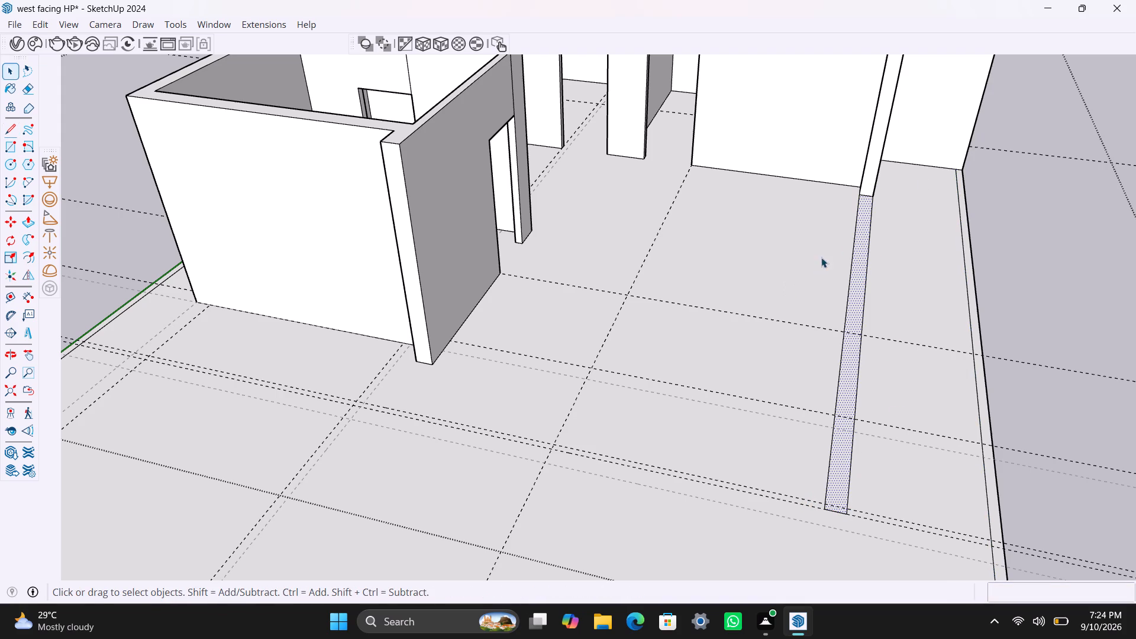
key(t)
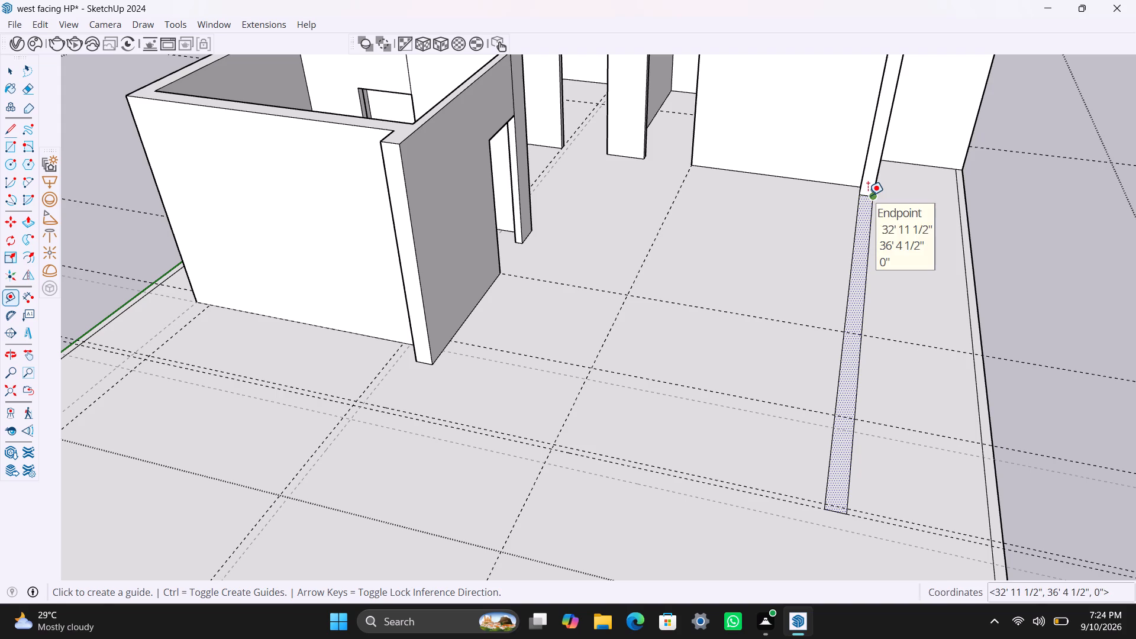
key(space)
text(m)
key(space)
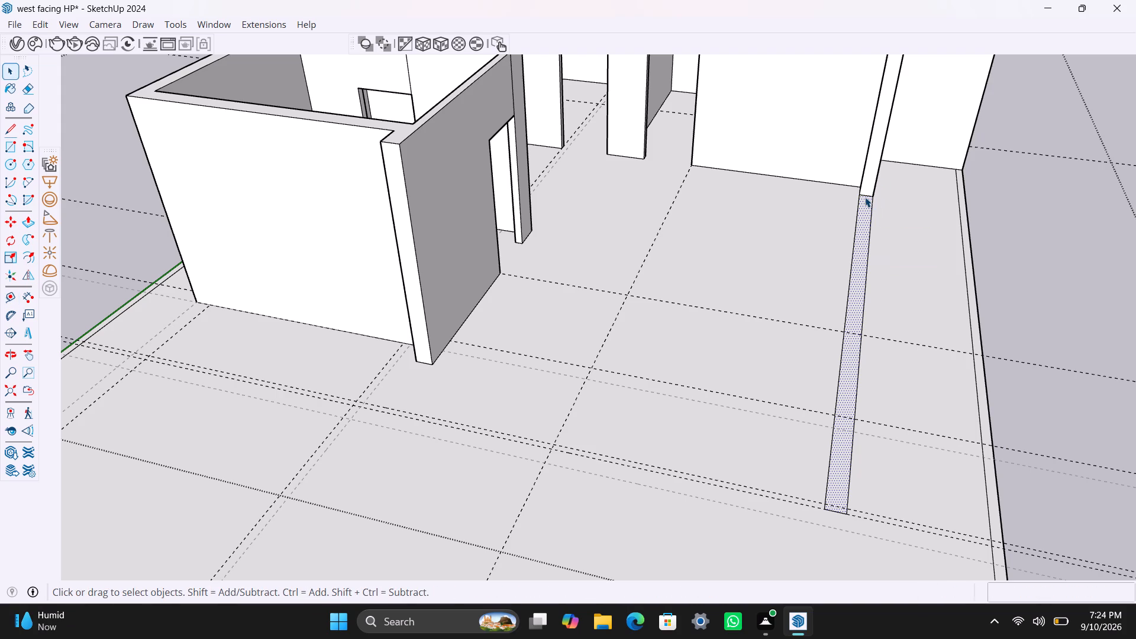
Copy the short edge at the base of the rear room's wall projection 3' forward along the 9" floor strip.
click(864, 192)
click(867, 197)
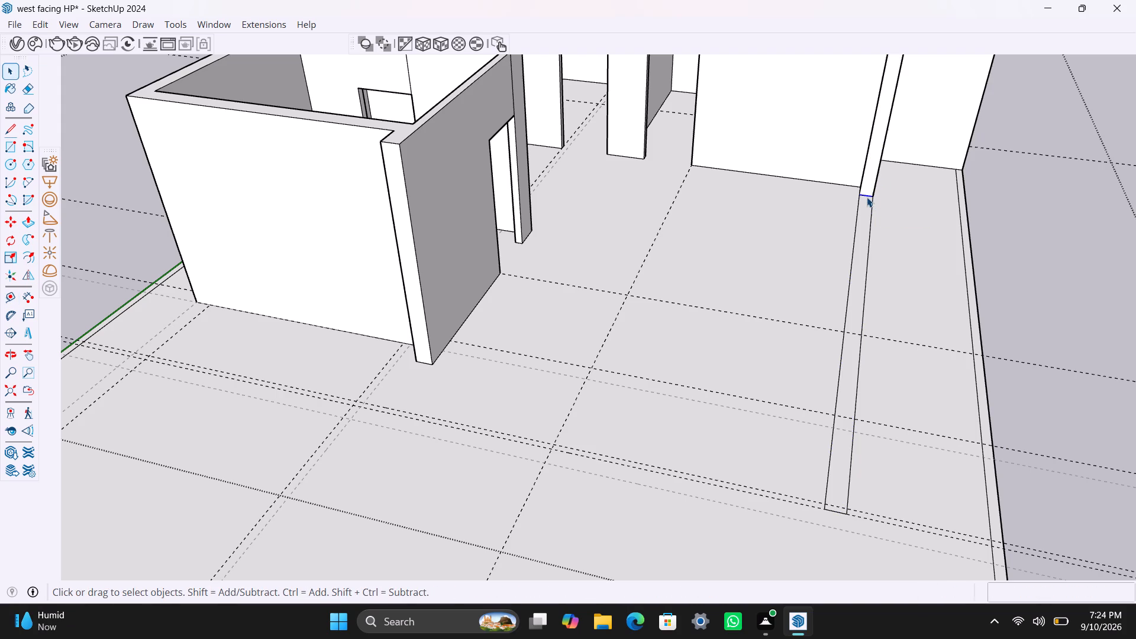
key(m)
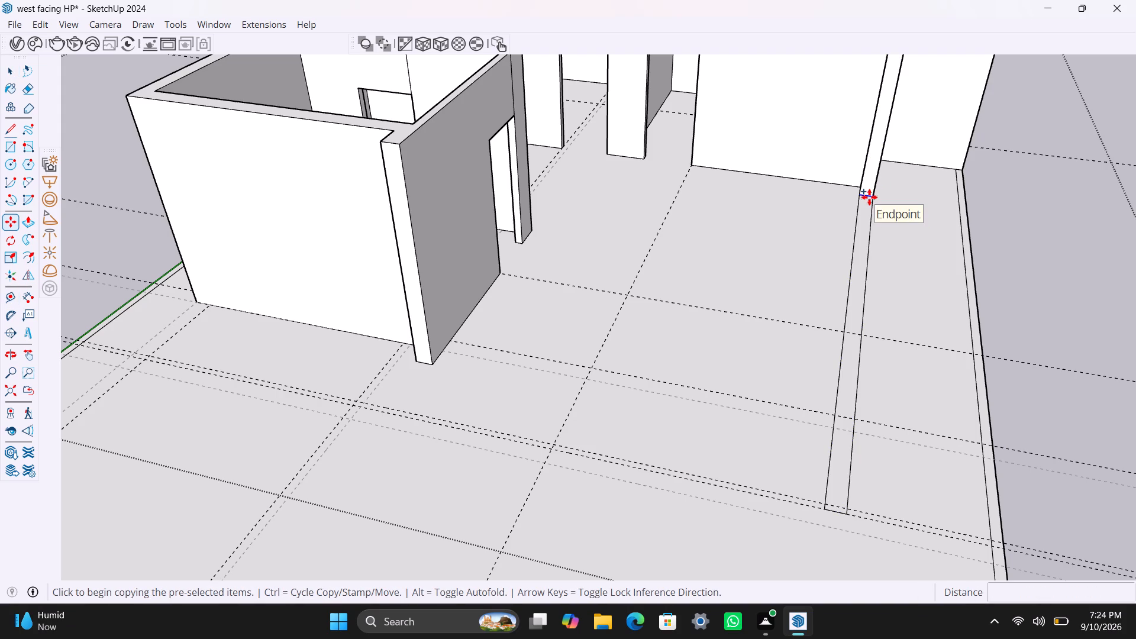
click(871, 197)
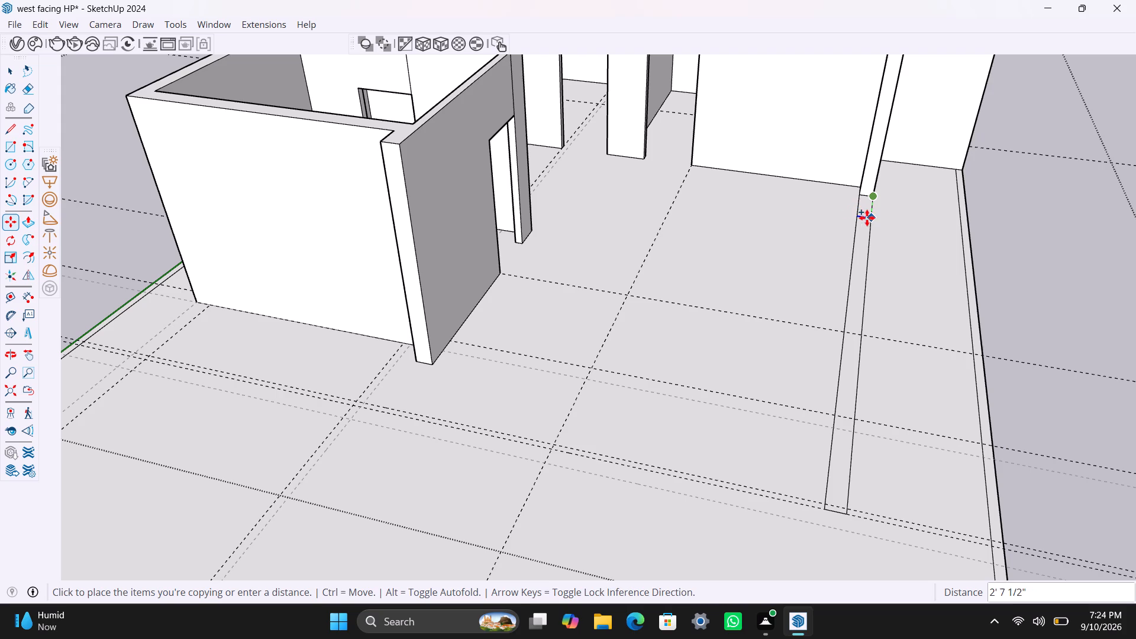
key(3)
key(apostrophe)
key(Return)
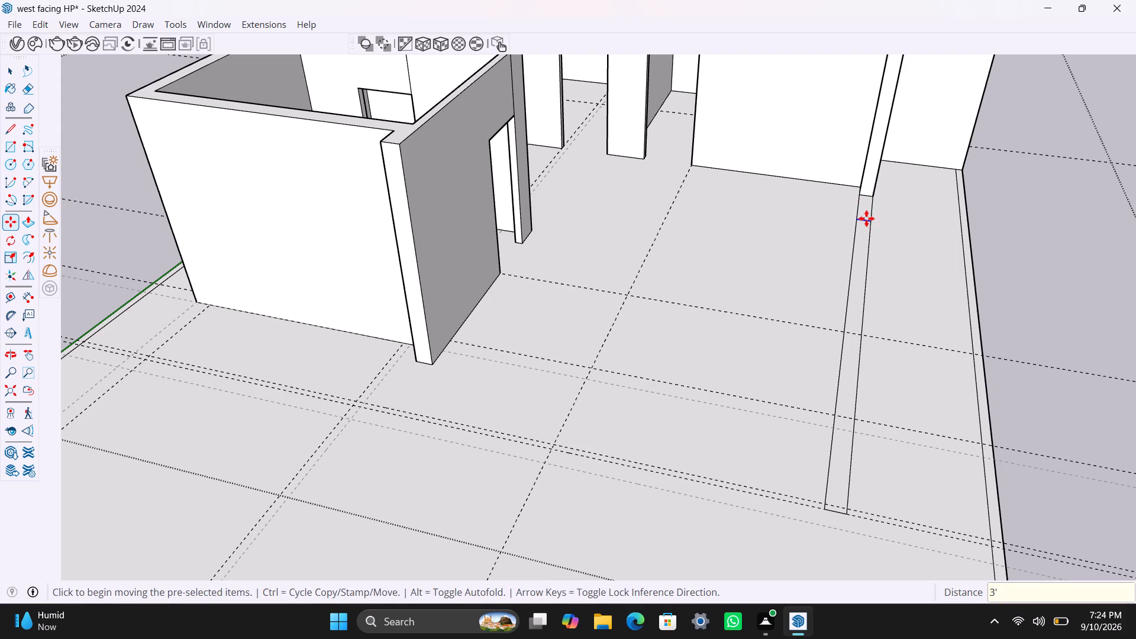
Push/Pull the long front part of the 9" floor strip up 10' to match the existing wall height.
key(space)
click(866, 231)
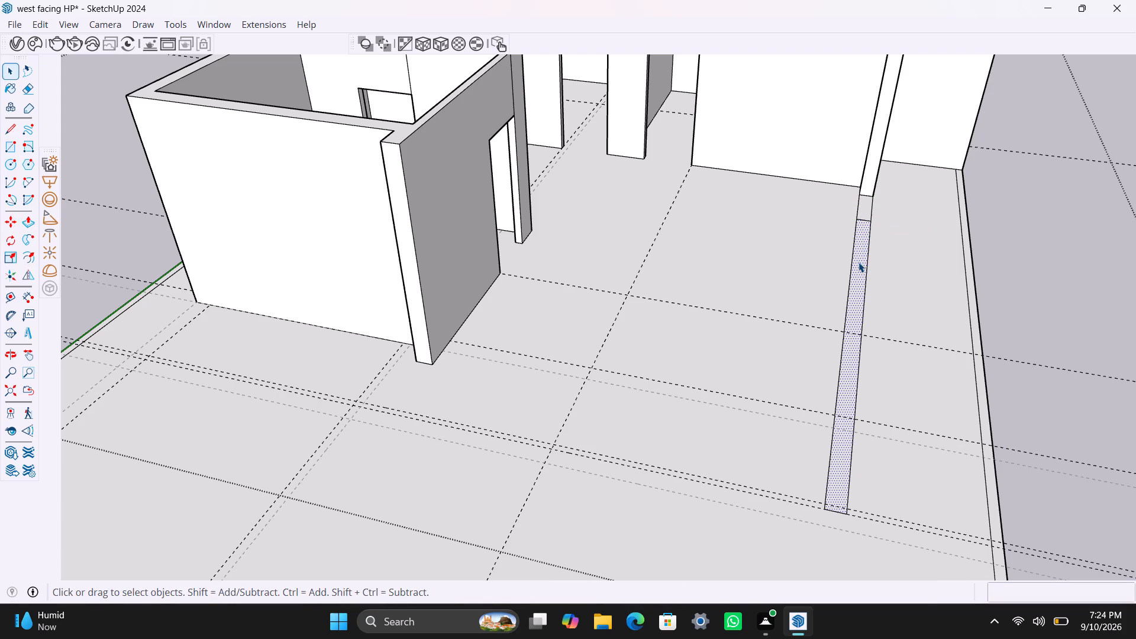
key(p)
click(857, 267)
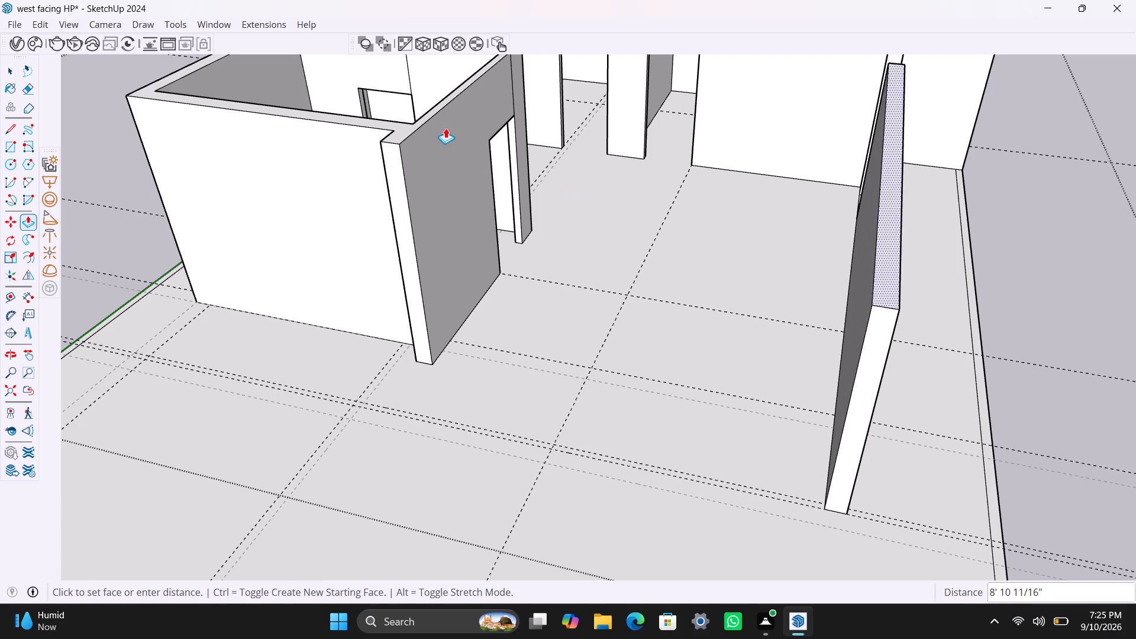
click(411, 133)
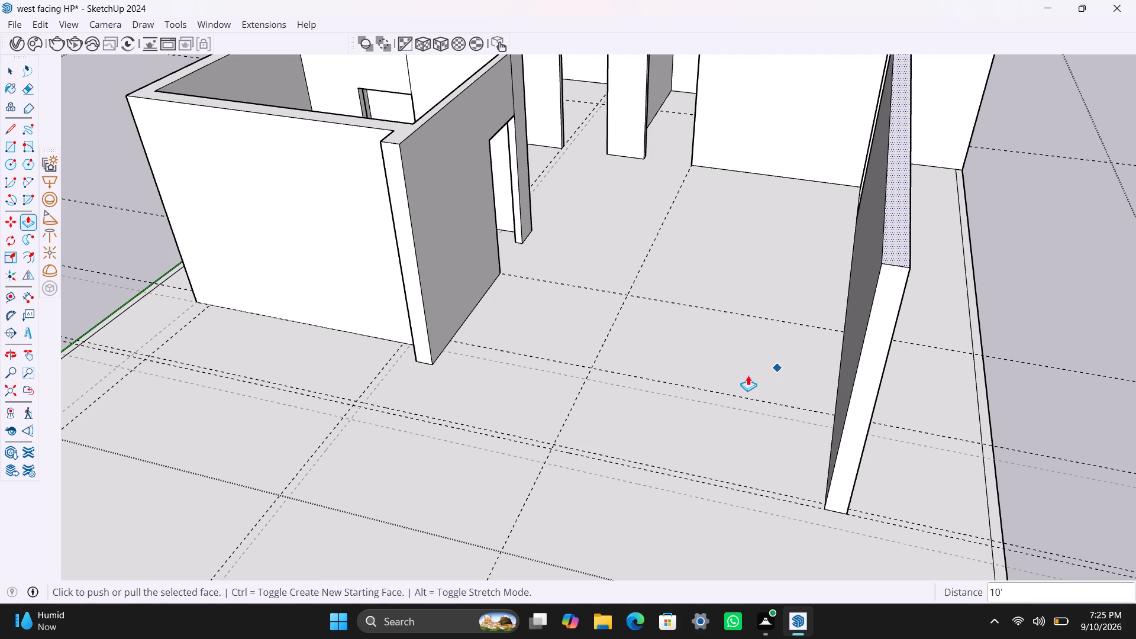
key(space)
Delete the guides inside the open building group and save the model.
scroll(721, 380, down, 8)
middle_drag(665, 412, 1012, 423)
scroll(671, 284, up, 3)
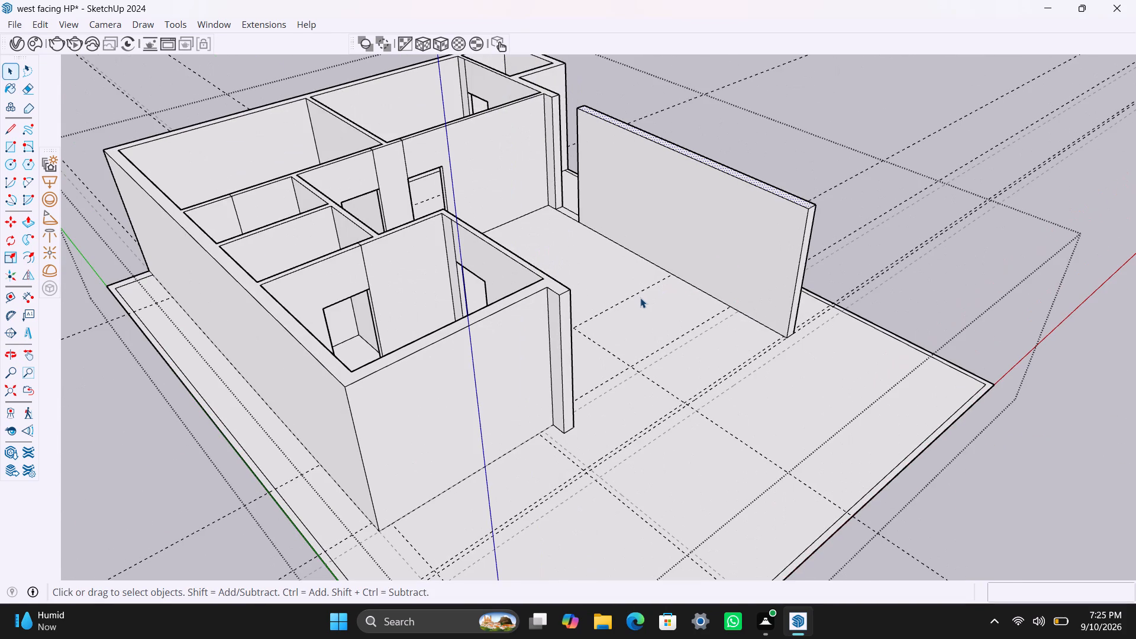
scroll(644, 282, down, 3)
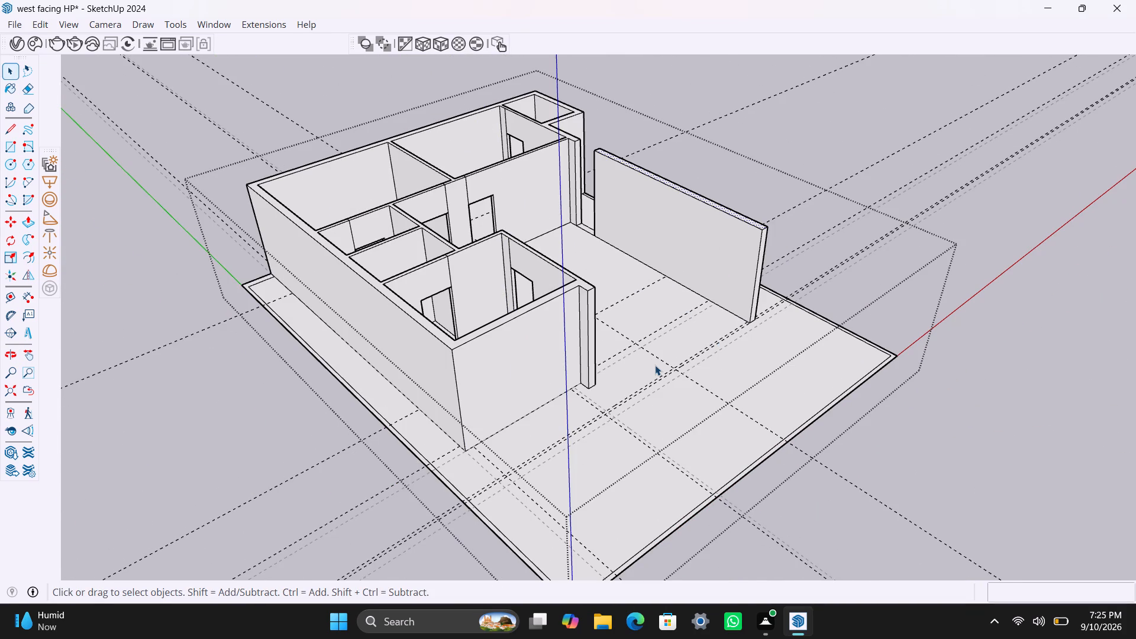
scroll(647, 354, down, 3)
middle_drag(644, 357, 866, 441)
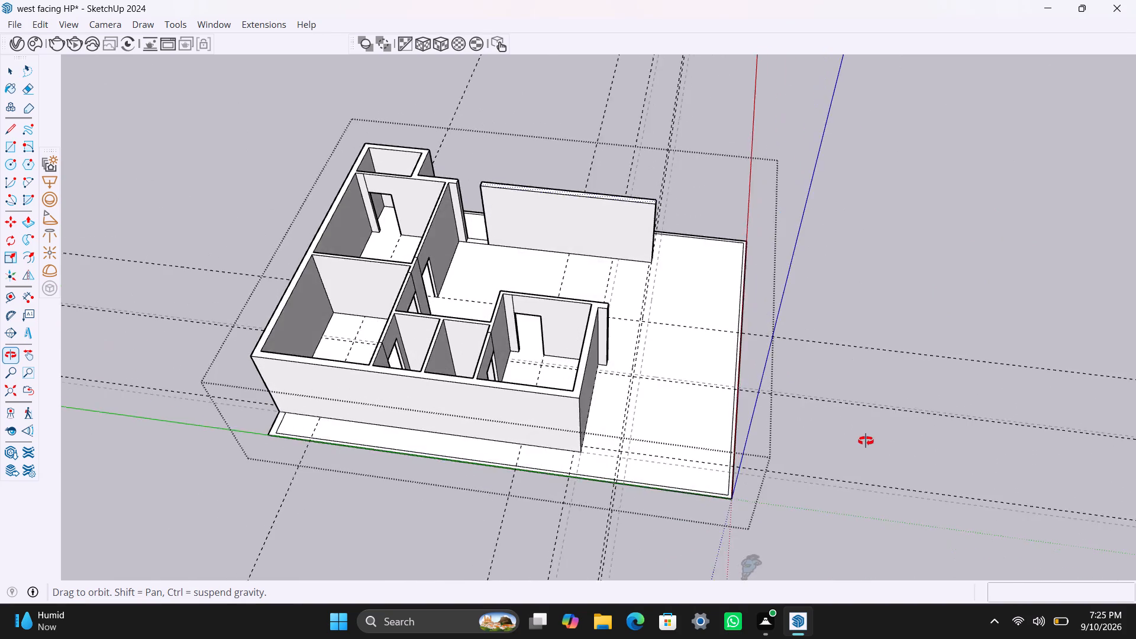
middle_drag(866, 441, 336, 471)
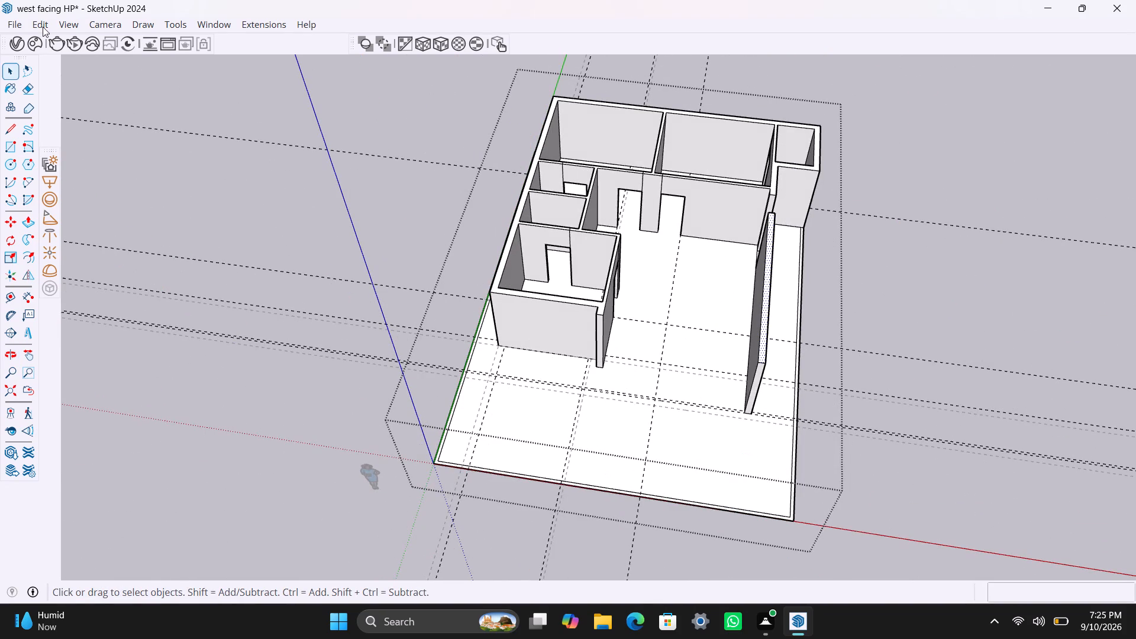
click(41, 29)
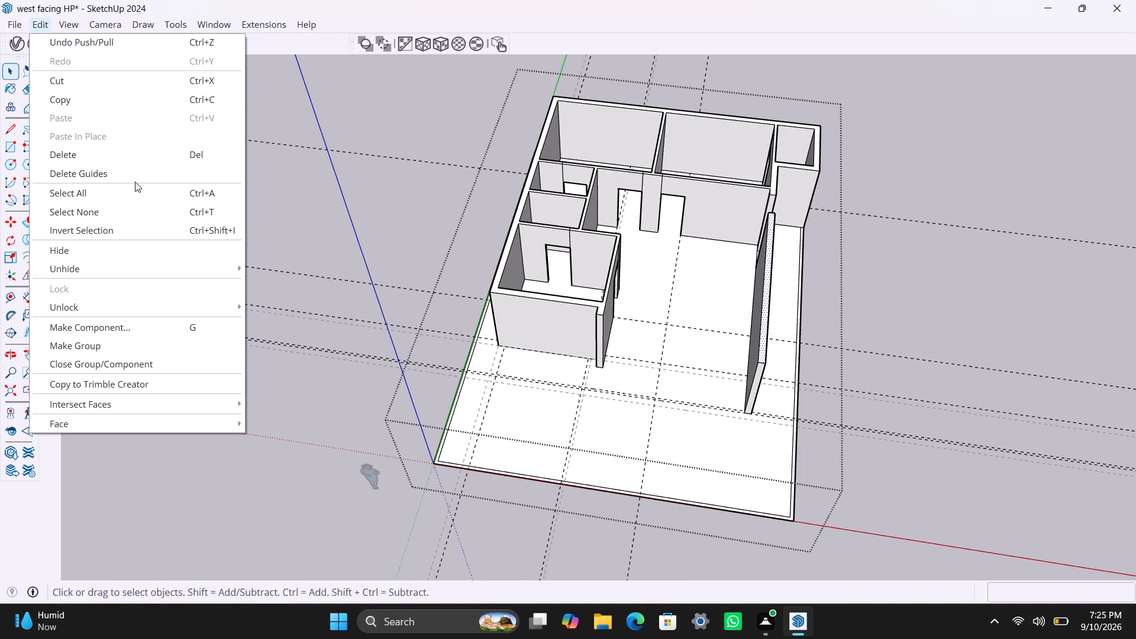
click(135, 180)
key(ctrl+s)
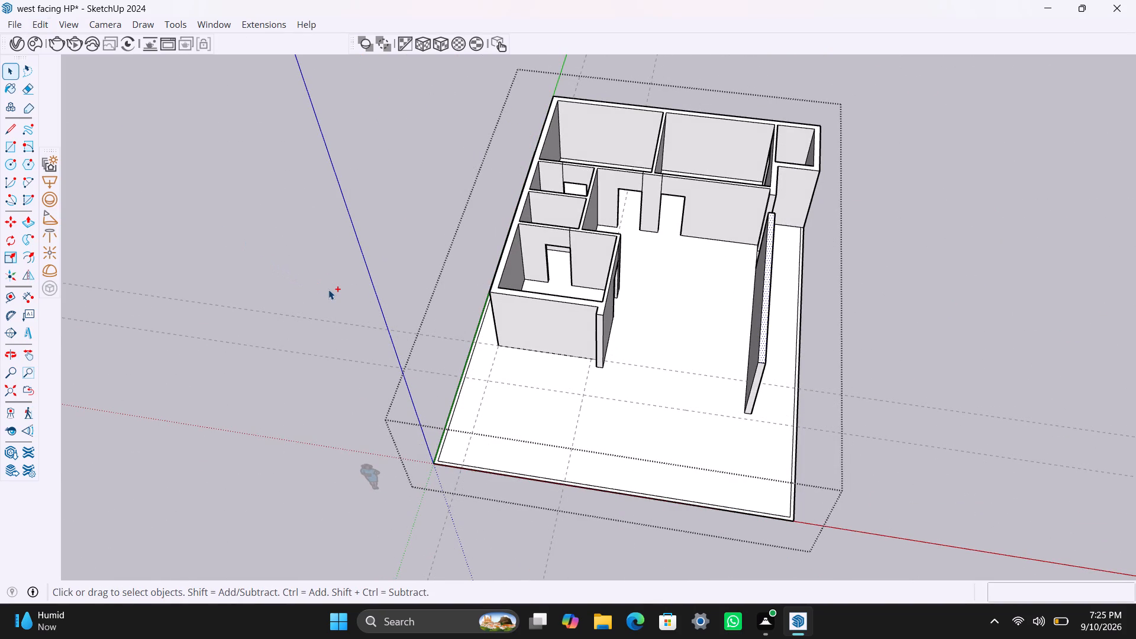
Close the building group, delete the guides remaining outside it, and save the model.
key(space)
click(328, 289)
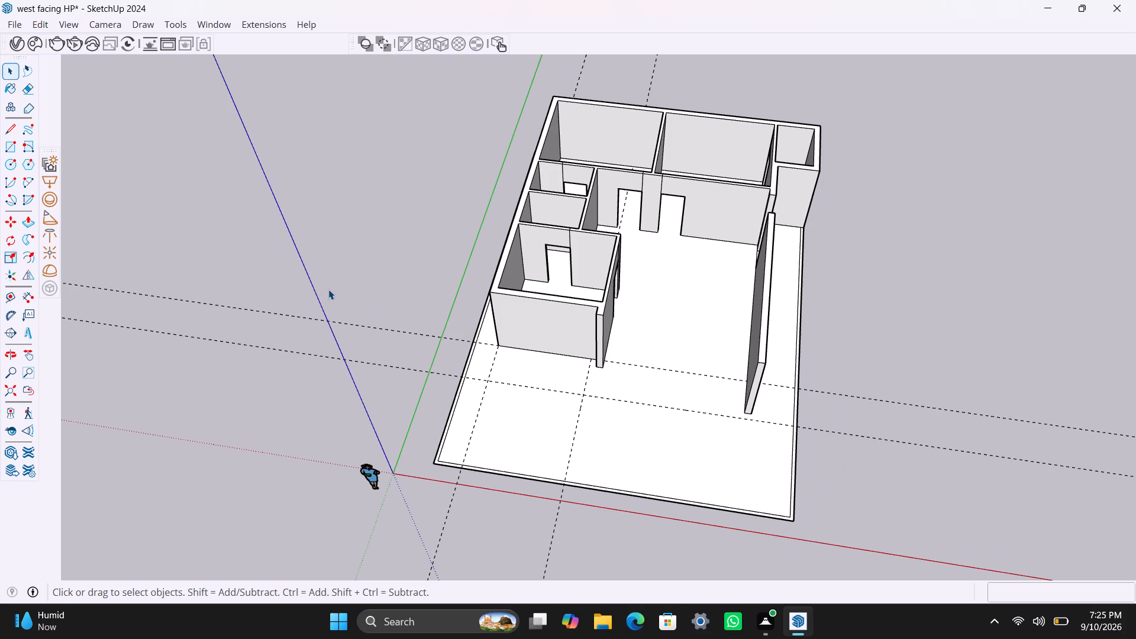
click(43, 23)
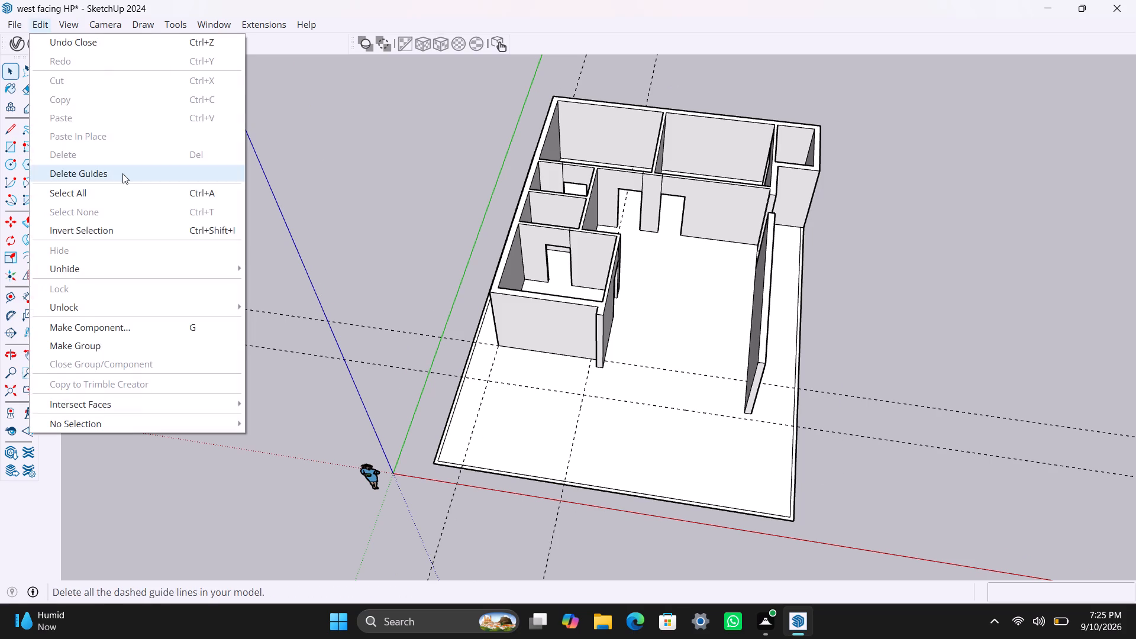
click(122, 173)
key(ctrl+s)
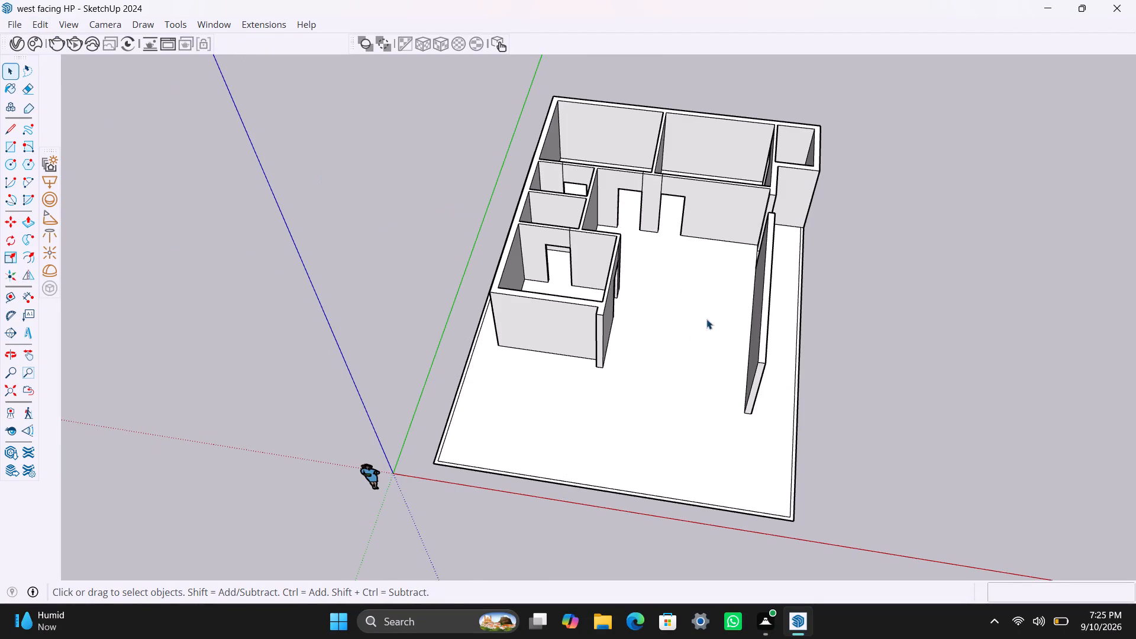
Reopen the building group and copy the vertical edge where the rear room's wall meets its projection 11' 5" forward onto the long hall wall.
double_click(650, 346)
scroll(695, 355, up, 2)
middle_drag(648, 428, 970, 462)
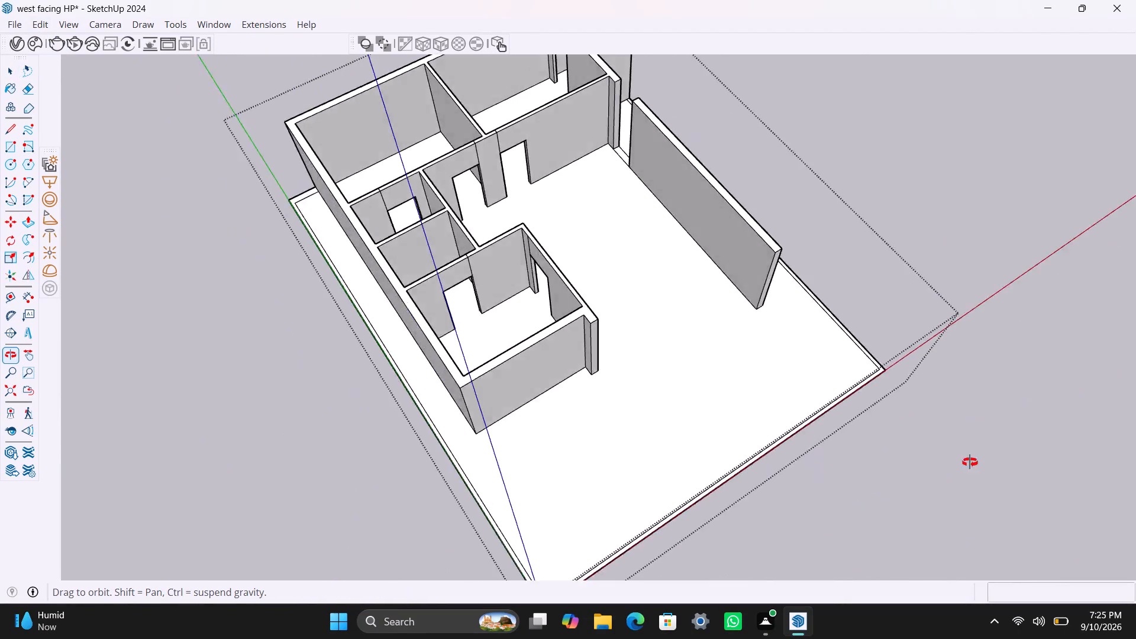
middle_drag(970, 462, 1023, 430)
scroll(539, 181, up, 2)
middle_drag(537, 202, 615, 225)
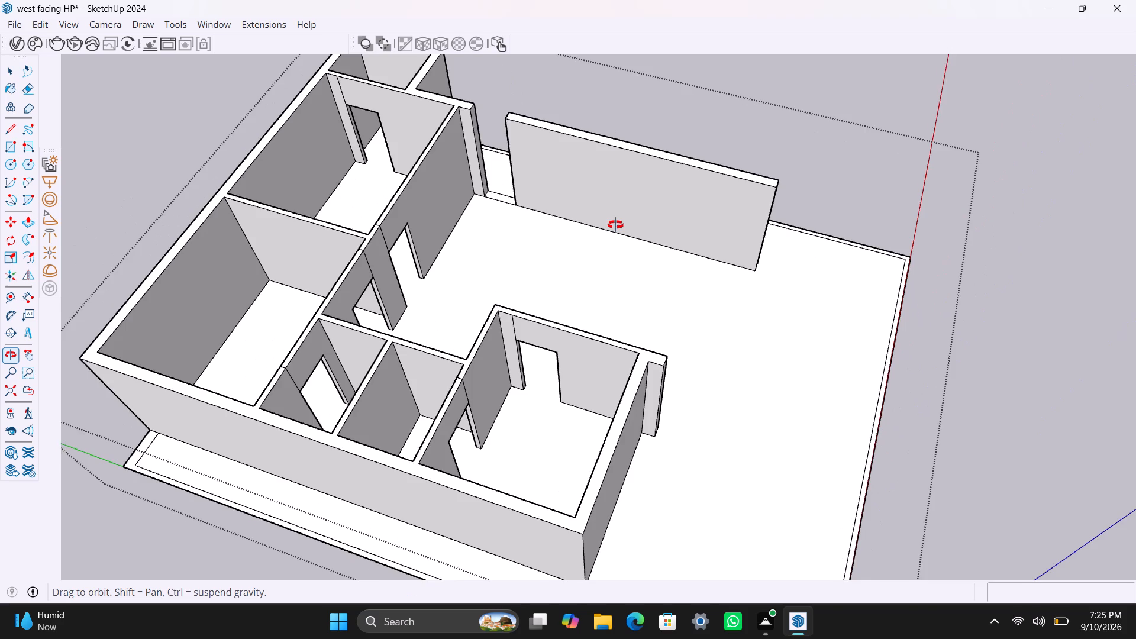
middle_drag(615, 225, 657, 212)
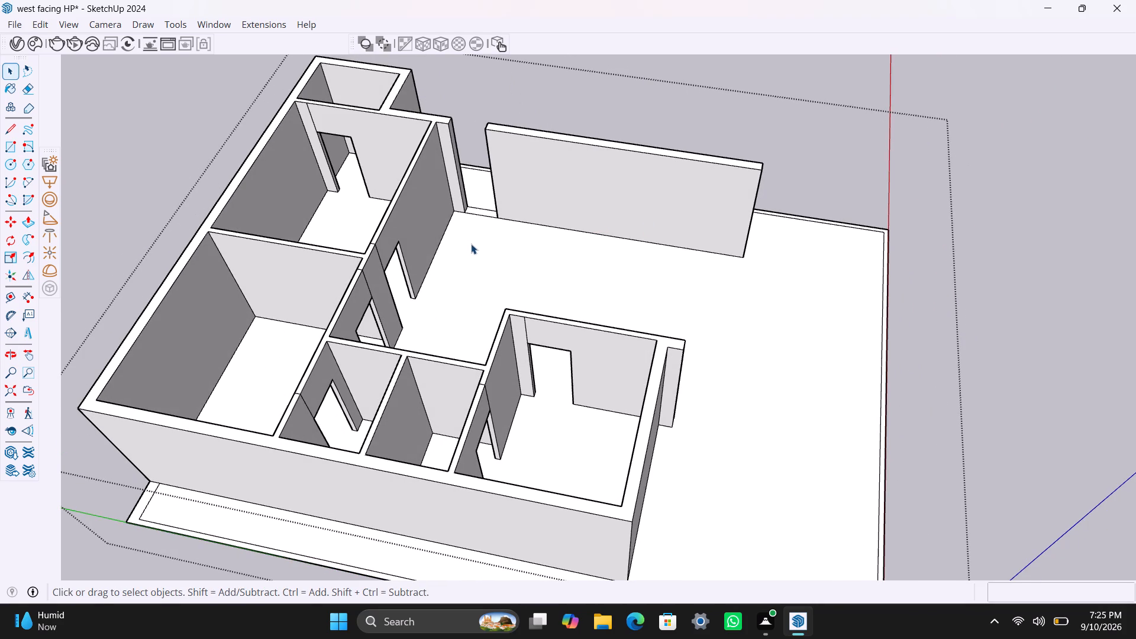
scroll(444, 199, up, 2)
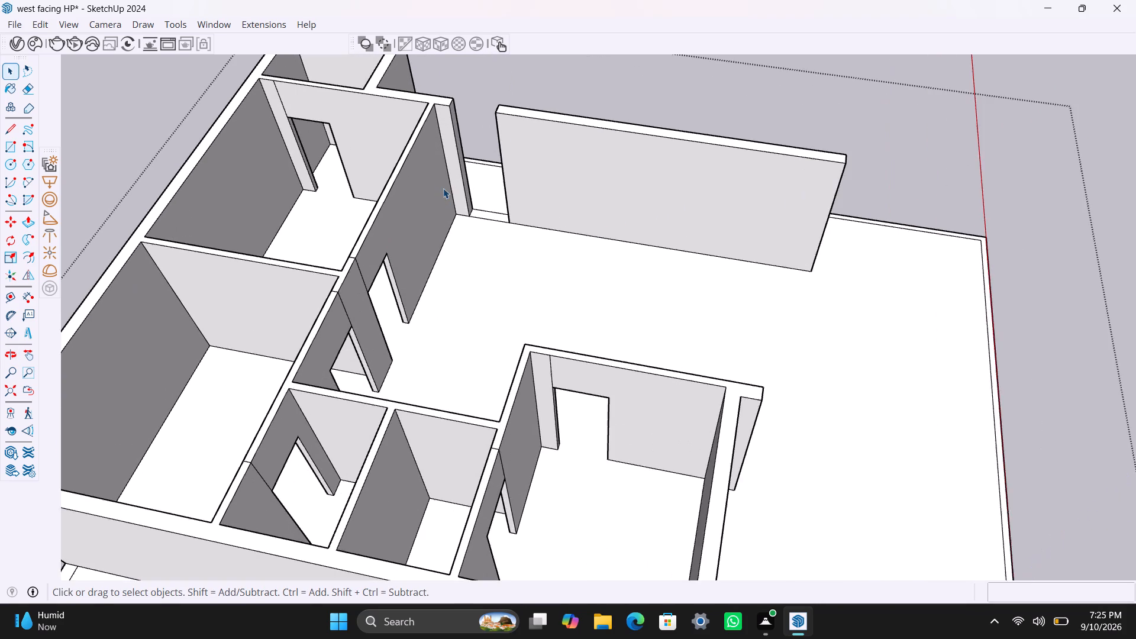
scroll(443, 188, up, 2)
click(447, 172)
click(448, 174)
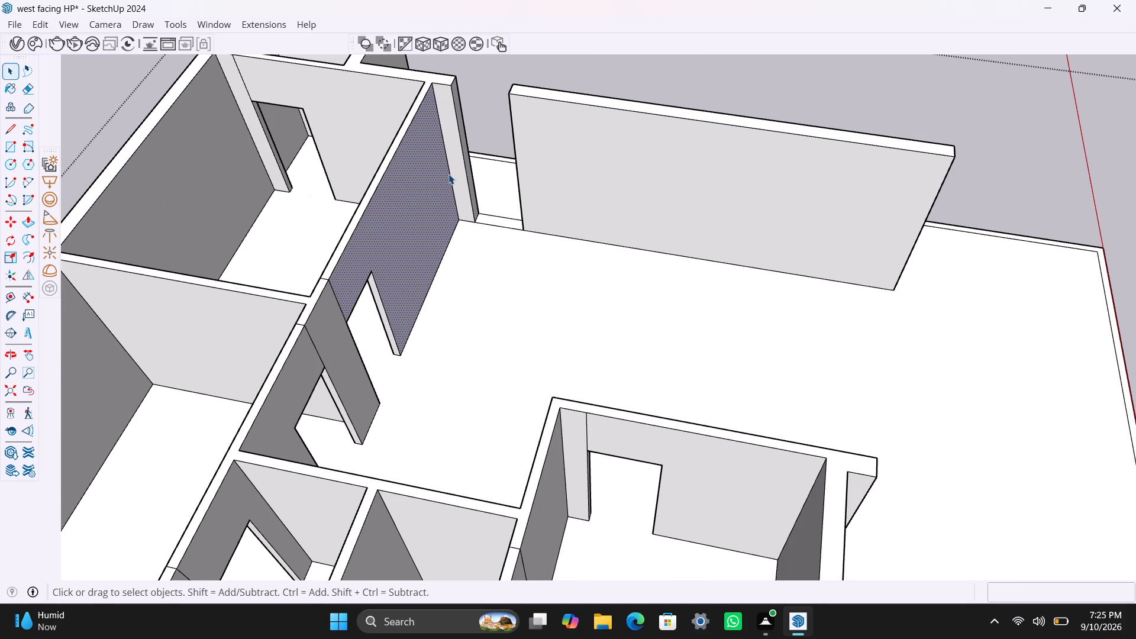
click(452, 176)
key(m)
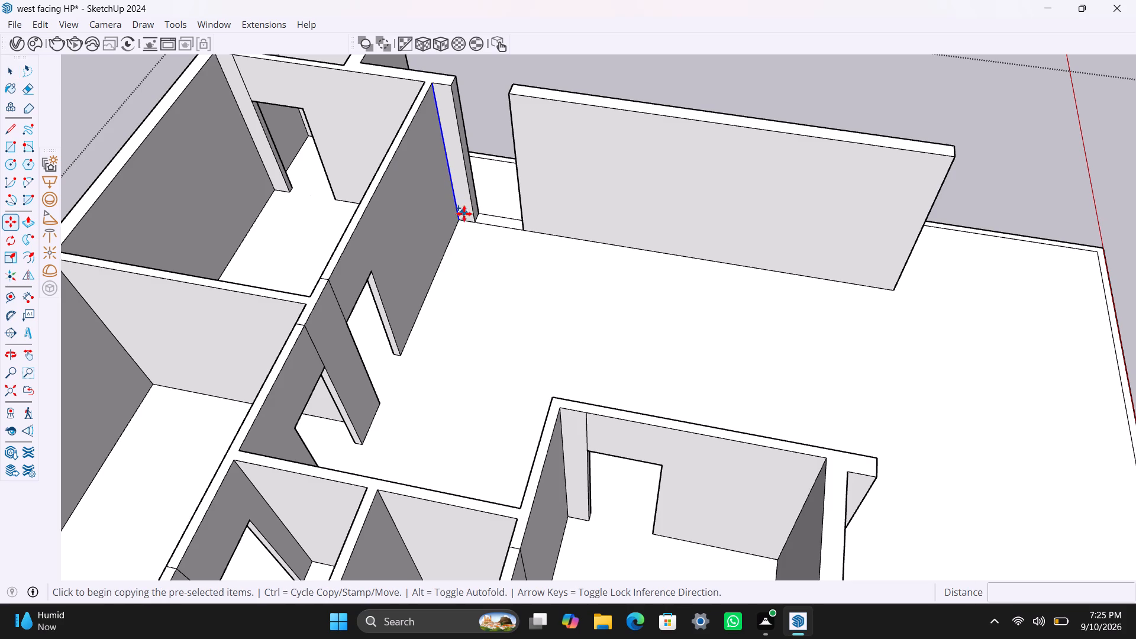
click(459, 219)
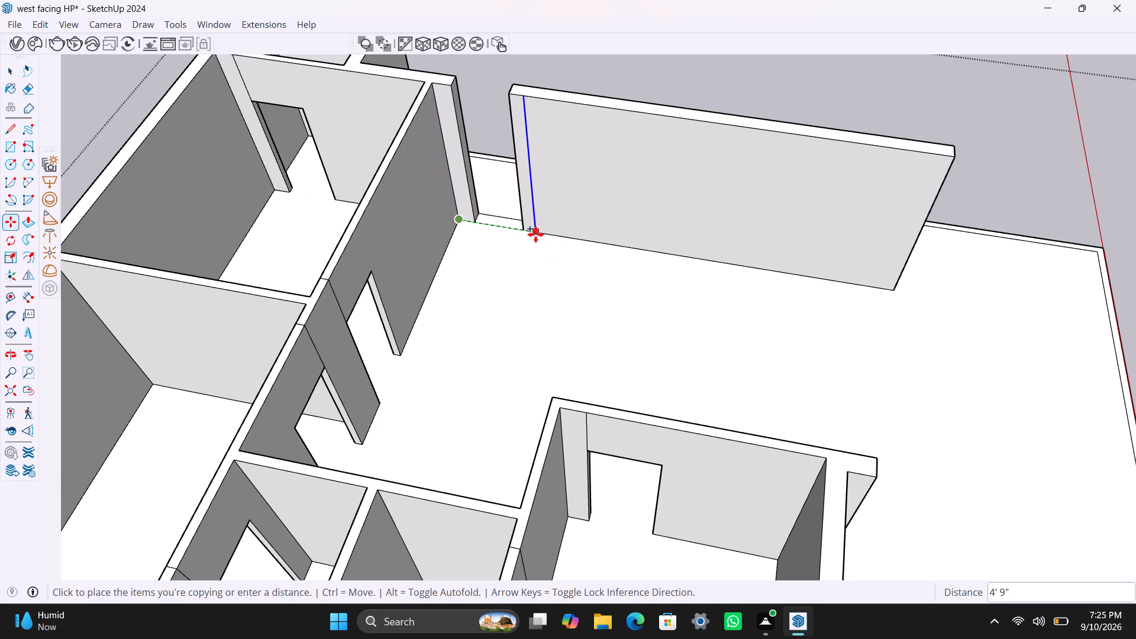
text(11)
key(apostrophe)
text(5")
key(Return)
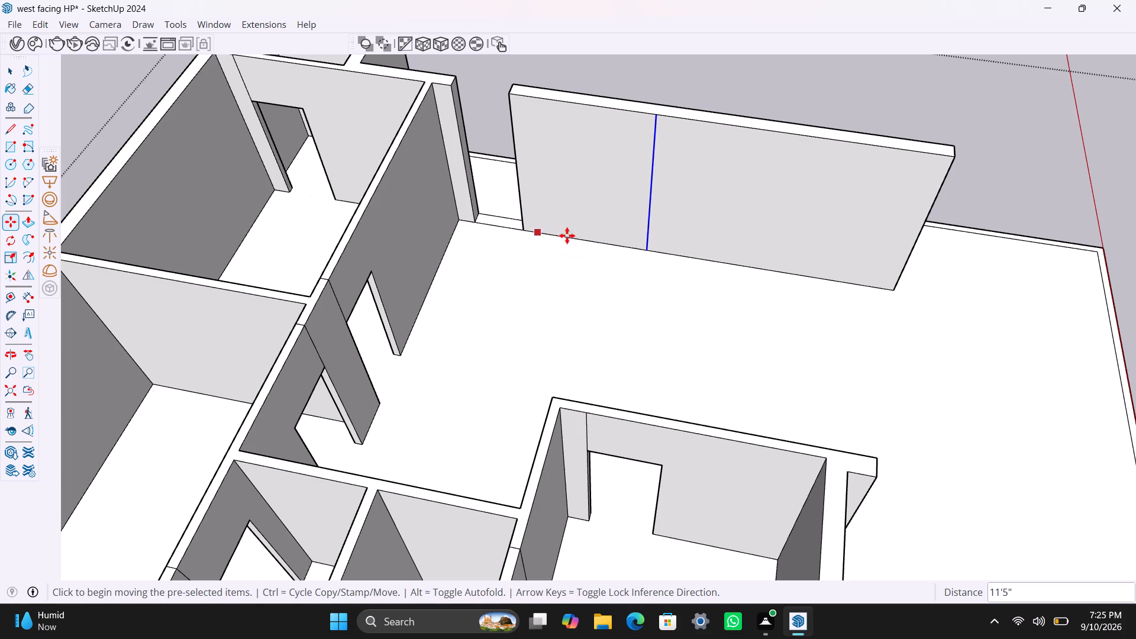
Copy the newly placed vertical edge 4.5" farther forward along the long hall wall.
click(653, 250)
key(m)
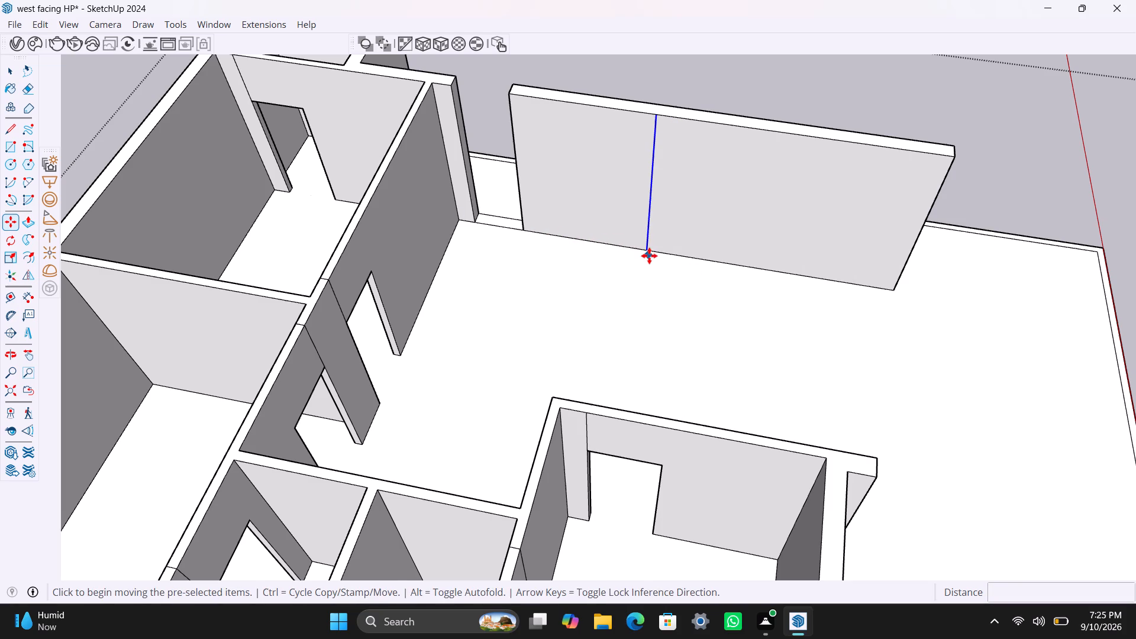
click(649, 256)
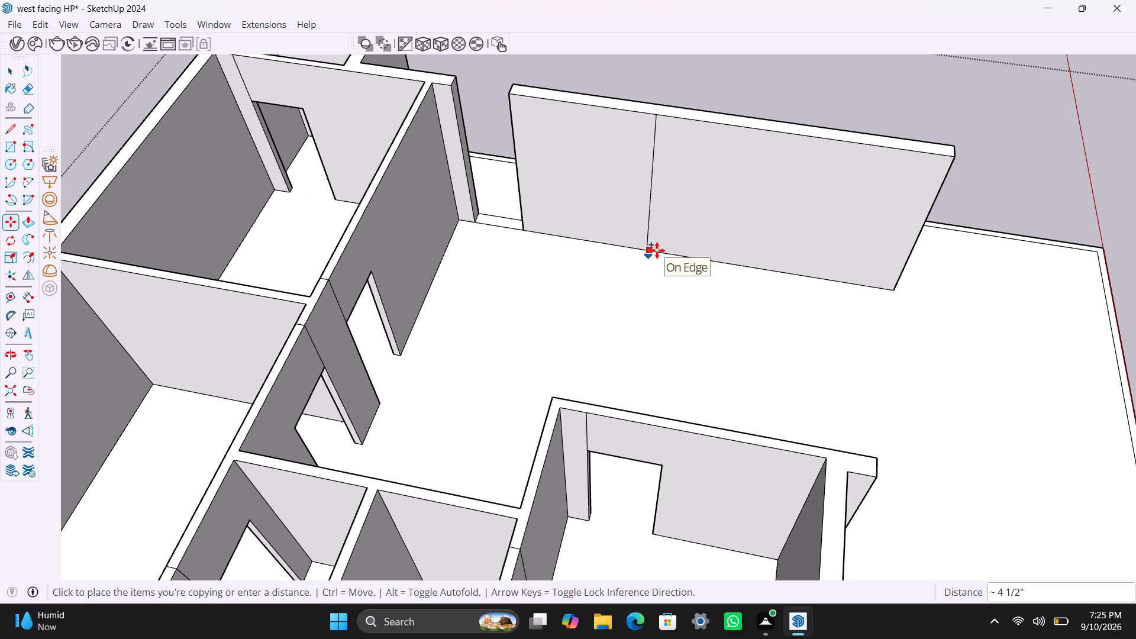
key(space)
key(m)
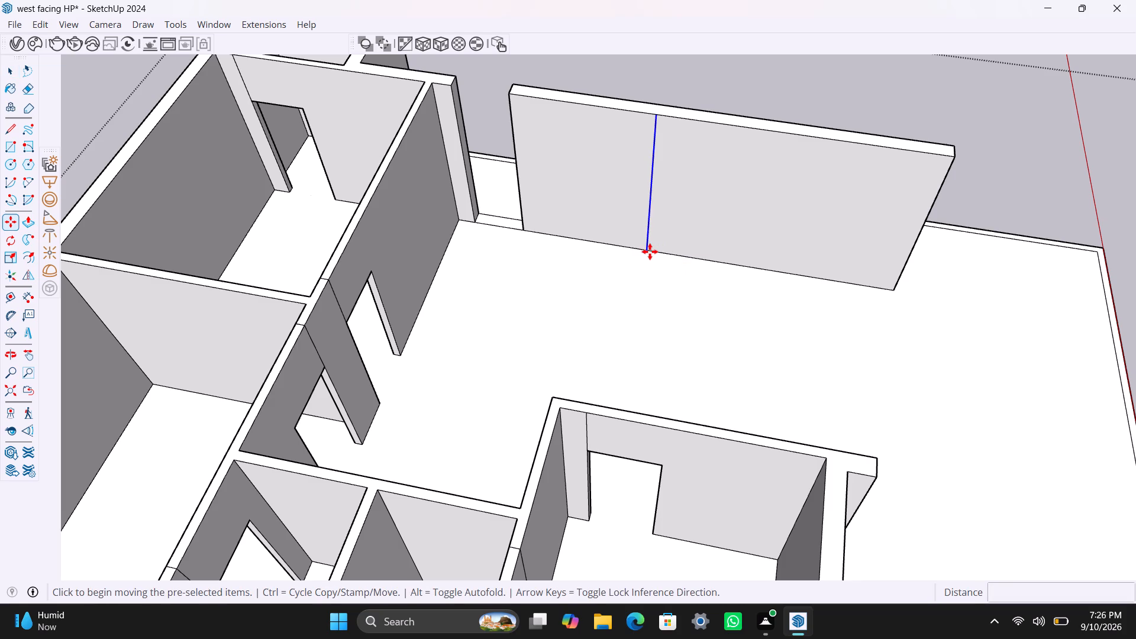
click(650, 251)
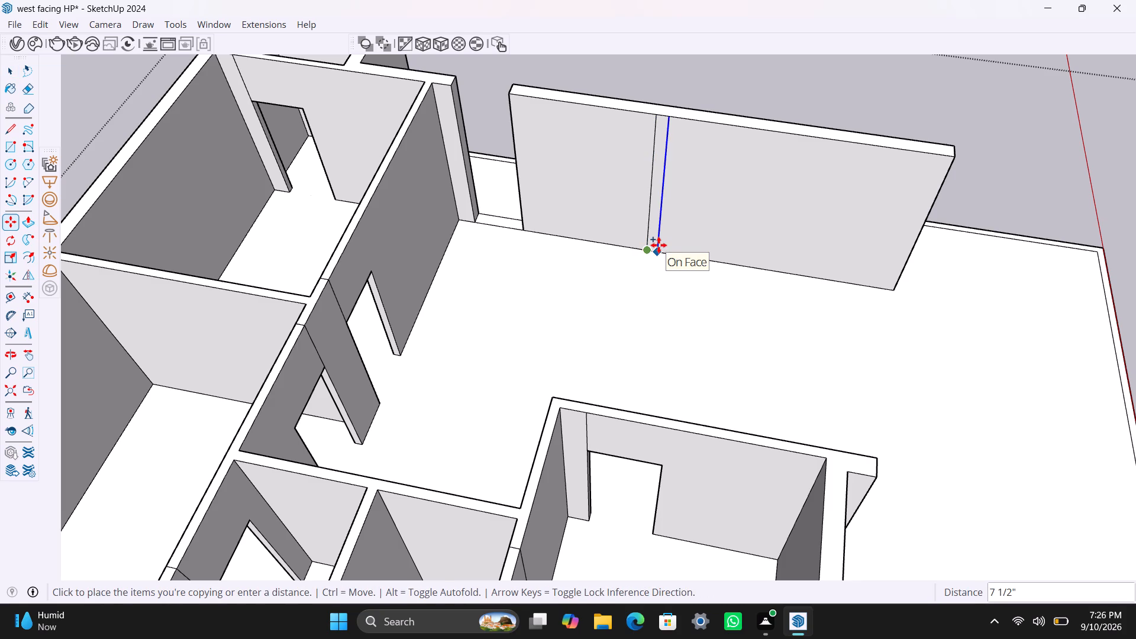
text(4.5")
key(Return)
key(space)
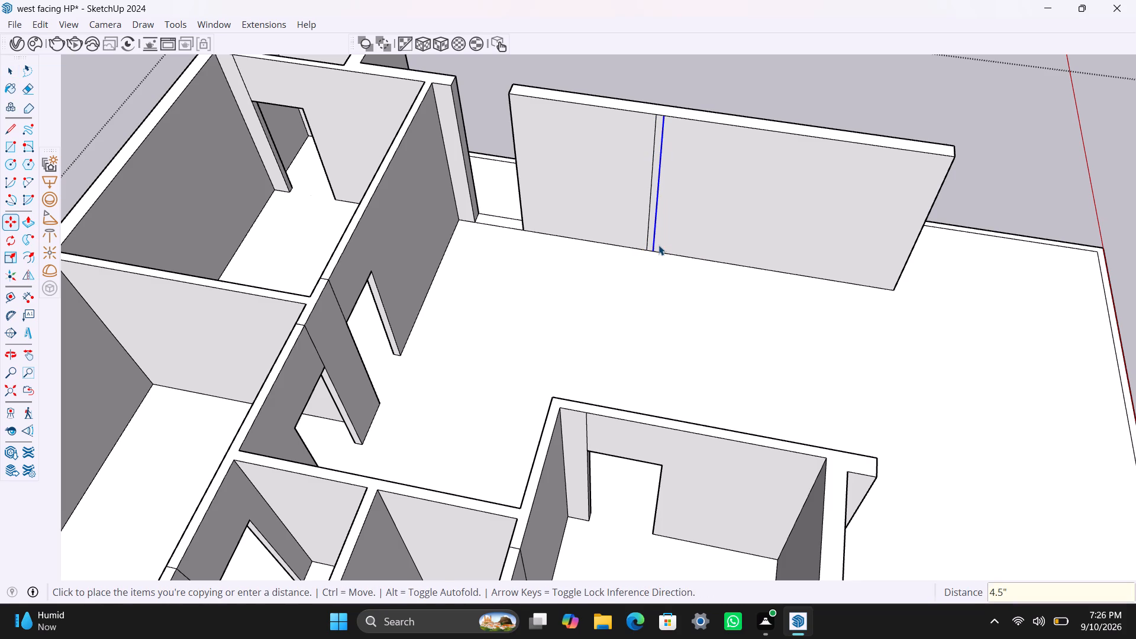
Push/Pull the 4.5" strip on the hall wall out across the hall toward the inner rooms as a partition.
scroll(653, 244, up, 5)
click(650, 229)
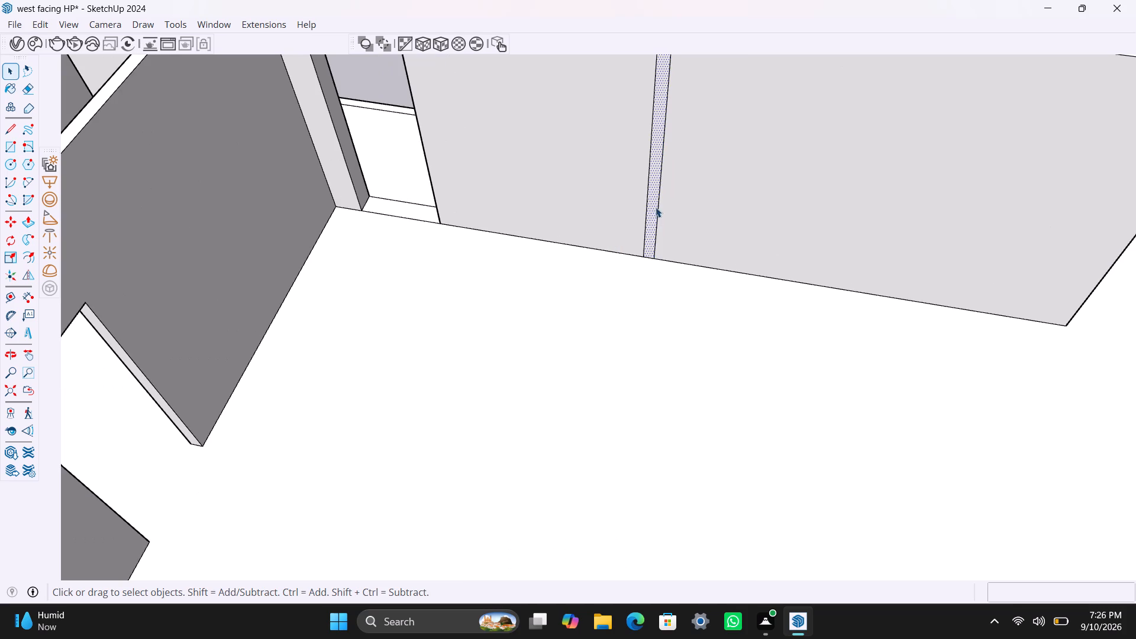
click(656, 196)
key(p)
drag(651, 233, 635, 341)
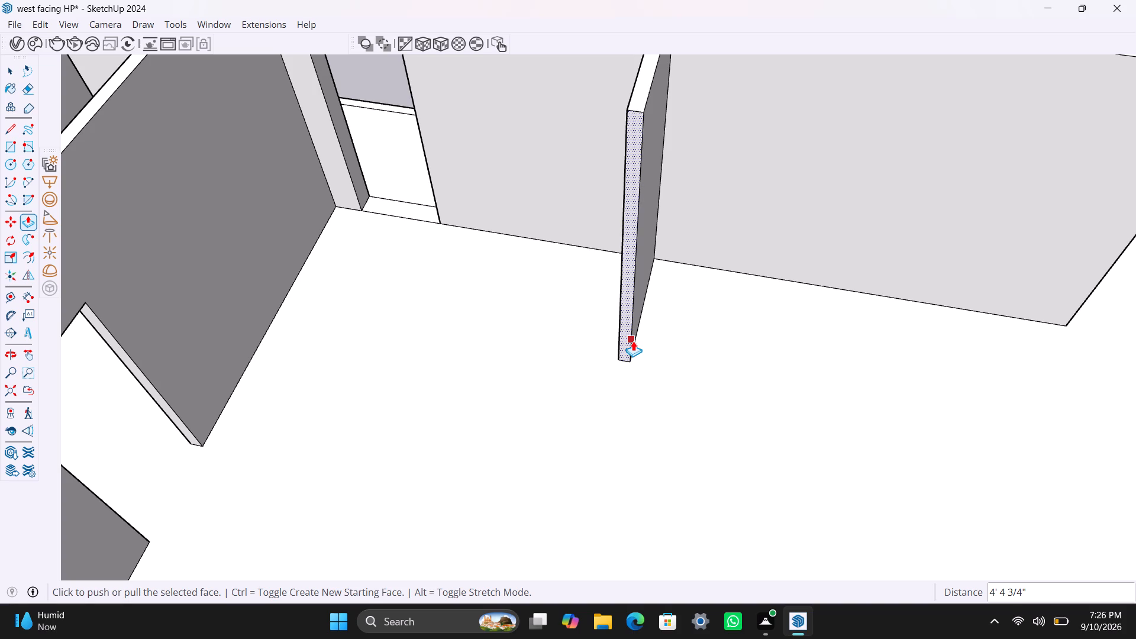
drag(629, 350, 608, 399)
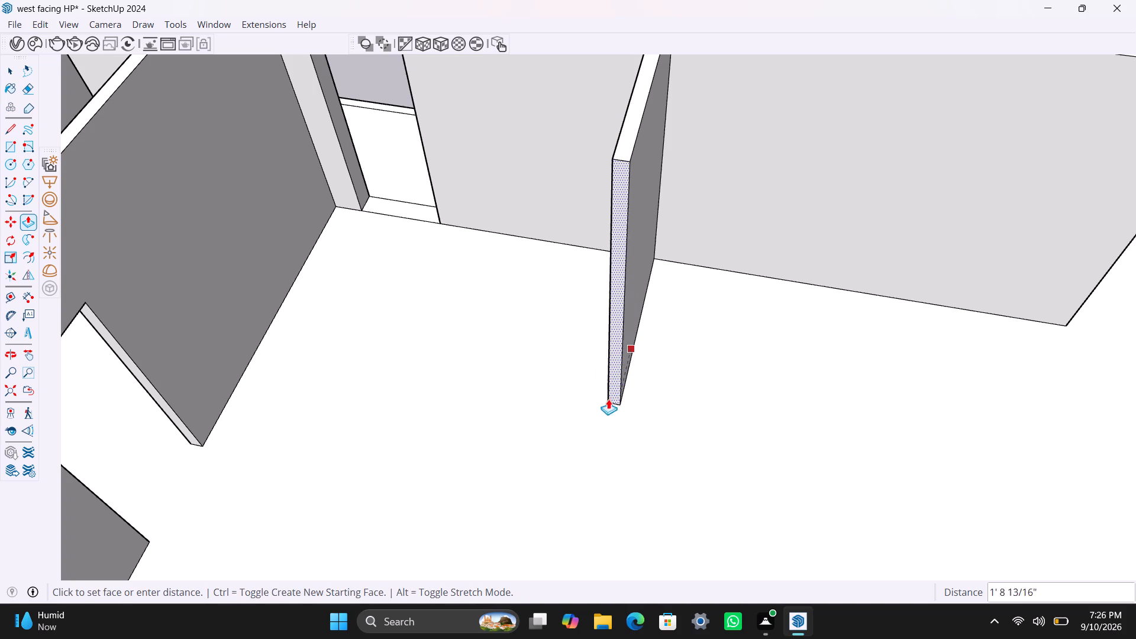
drag(608, 399, 250, 430)
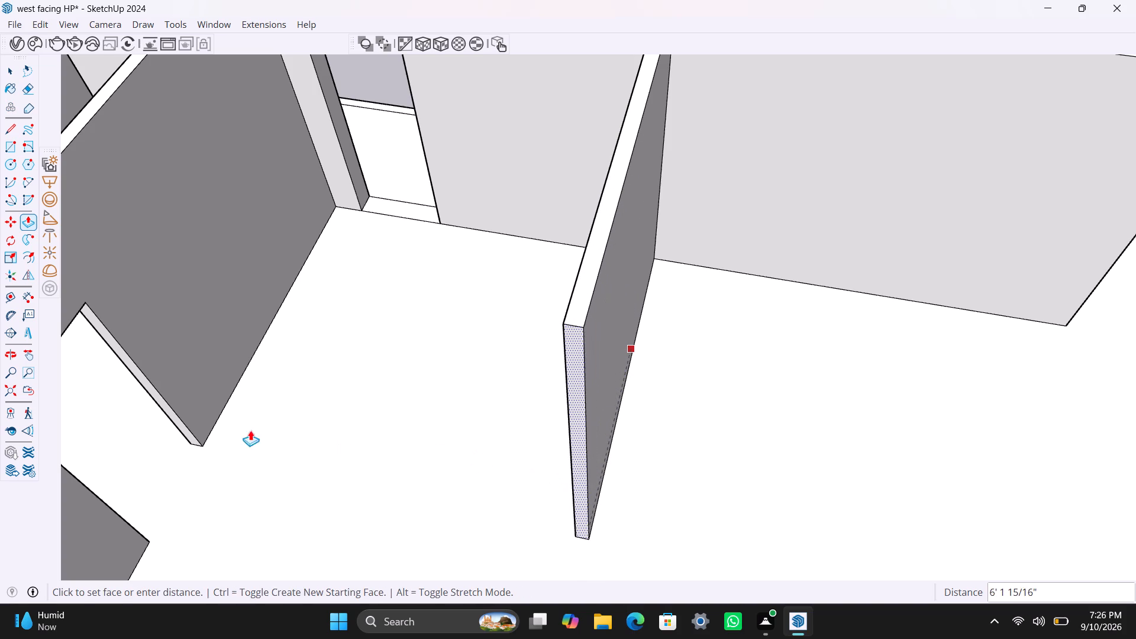
drag(250, 430, 150, 541)
click(150, 541)
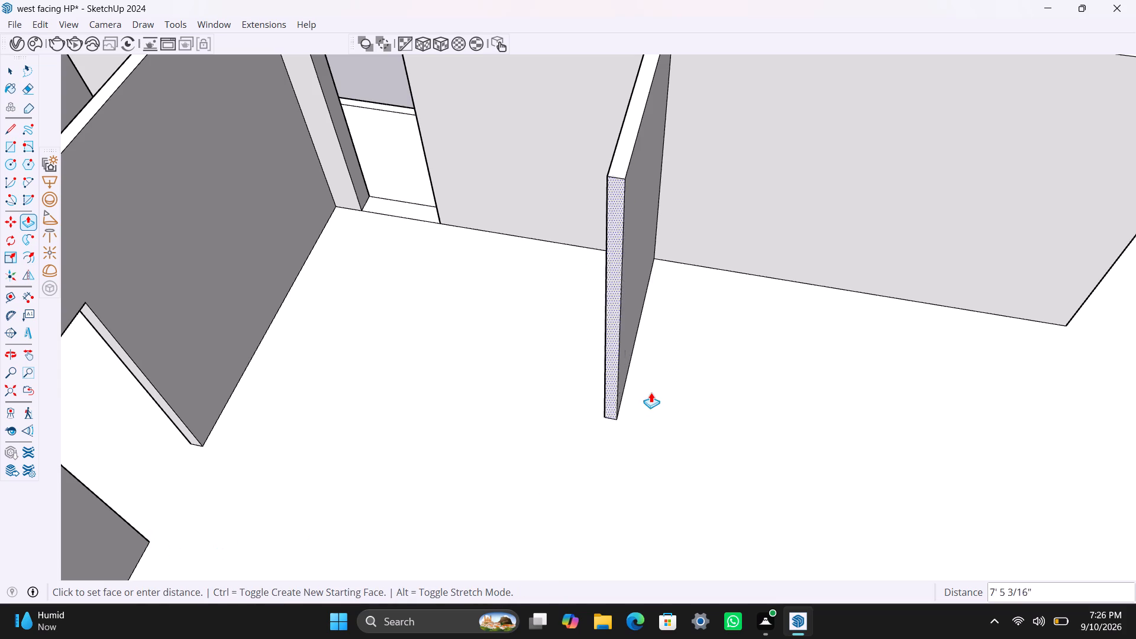
click(135, 530)
drag(349, 477, 437, 452)
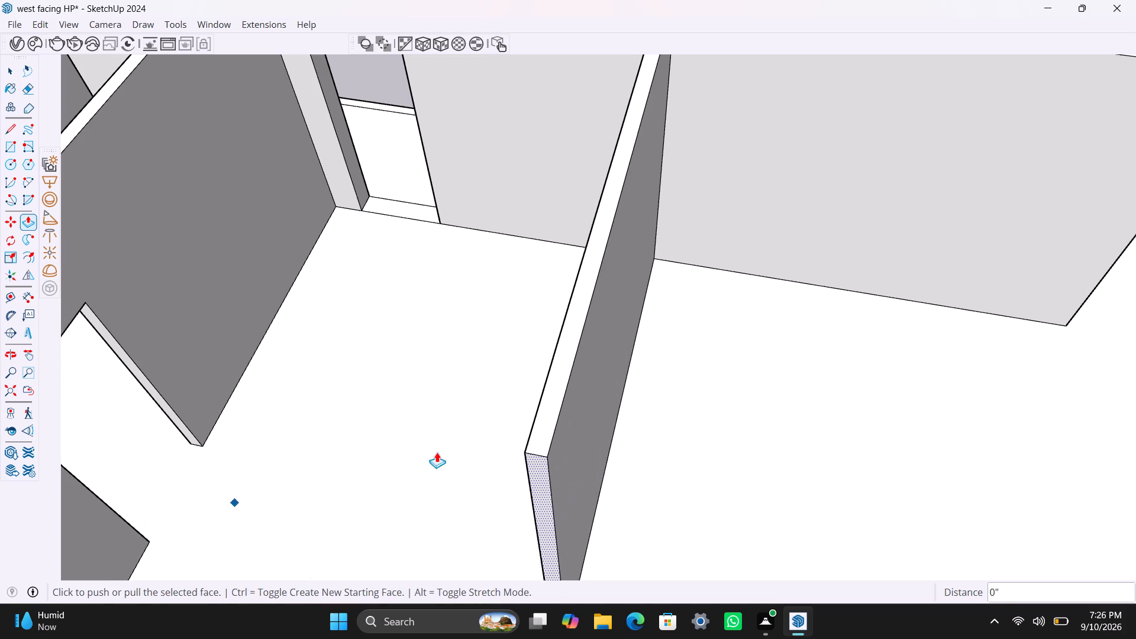
drag(437, 452, 615, 392)
key(space)
Shorten the new 4.5" partition by 3' to align its free end with the door opening in the facing wall, and save the model.
scroll(386, 443, down, 11)
middle_drag(641, 405, 627, 409)
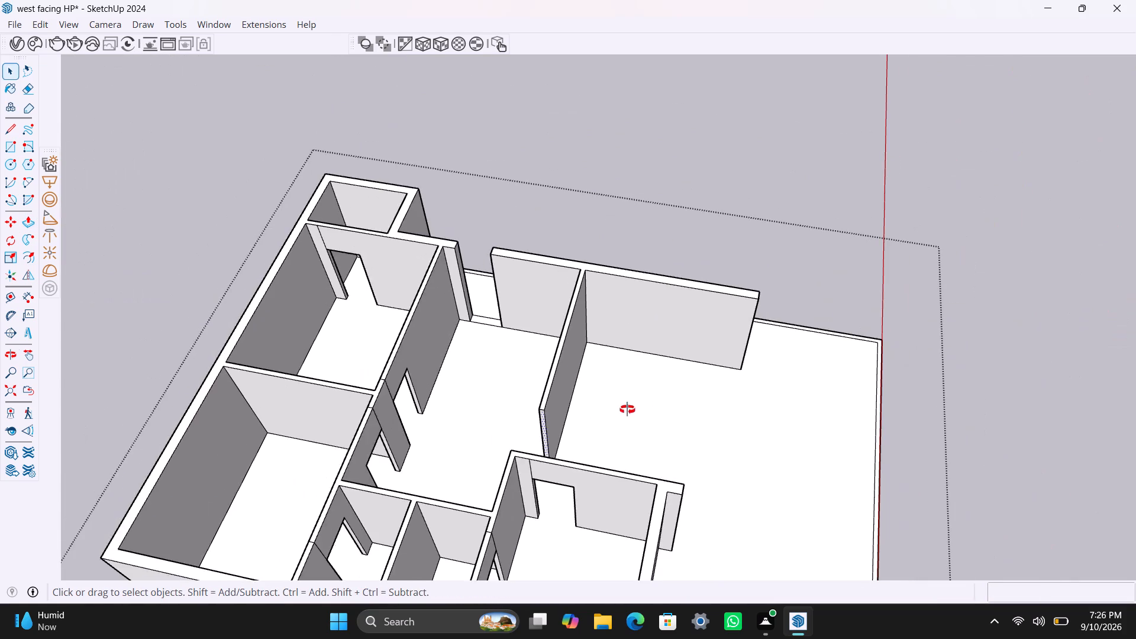
middle_drag(627, 409, 247, 454)
scroll(430, 303, up, 3)
middle_drag(408, 319, 483, 315)
scroll(359, 372, up, 1)
middle_drag(484, 371, 593, 369)
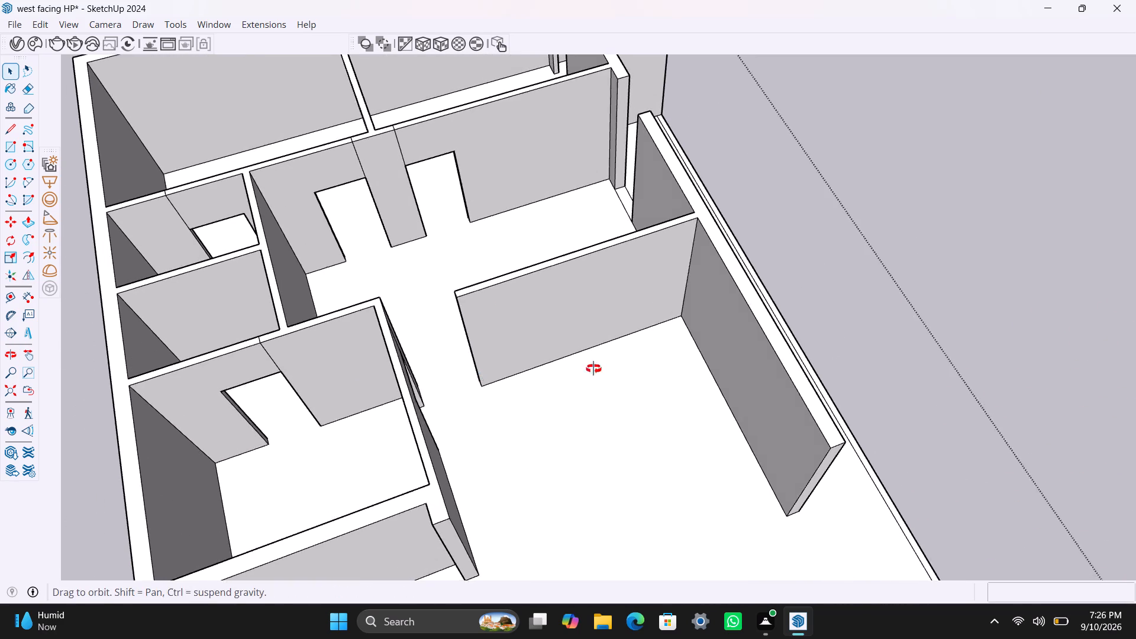
middle_drag(593, 369, 648, 363)
scroll(538, 390, up, 4)
scroll(564, 349, down, 1)
key(p)
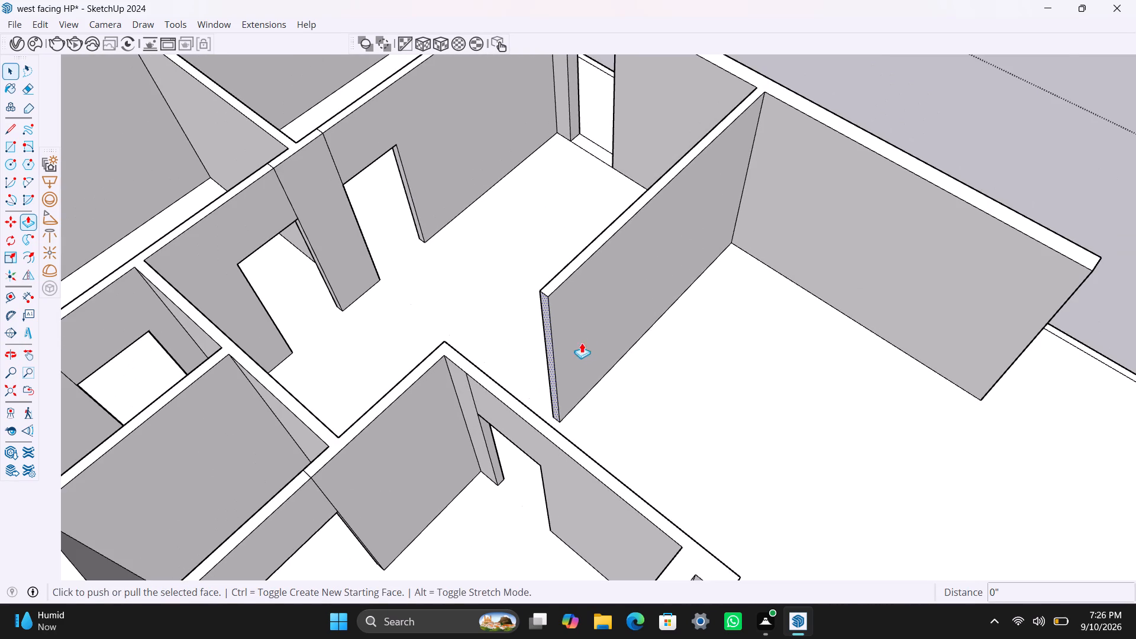
drag(548, 350, 415, 225)
key(ctrl+s)
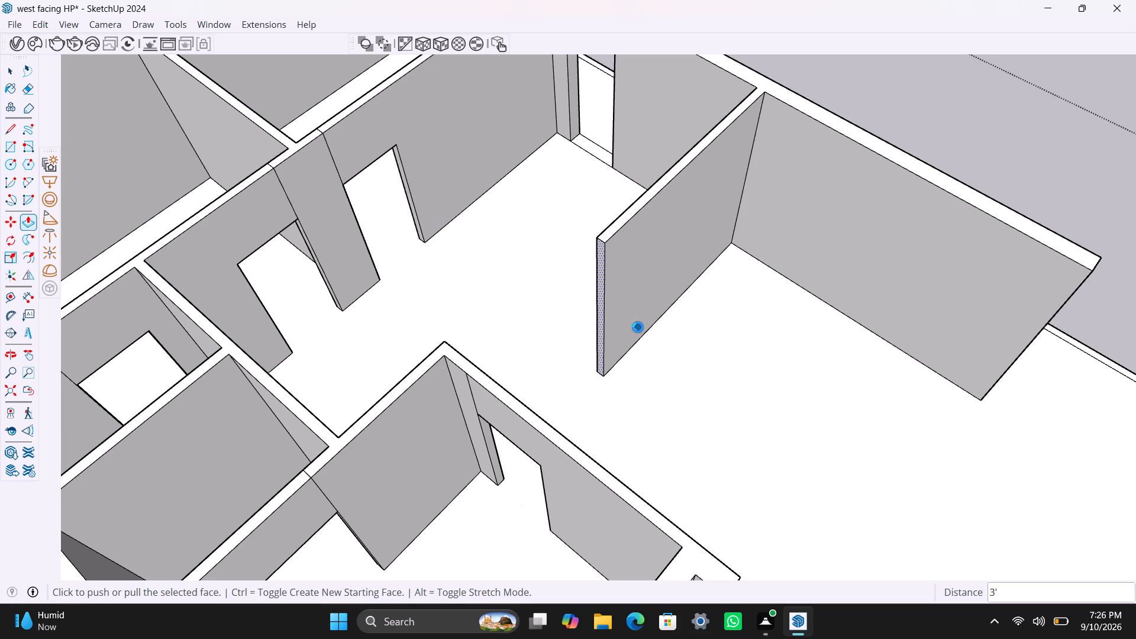
Copy the vertical edge where the partition's front face meets the long hall wall 13' forward along that wall.
key(space)
scroll(714, 431, down, 3)
middle_drag(749, 386, 582, 382)
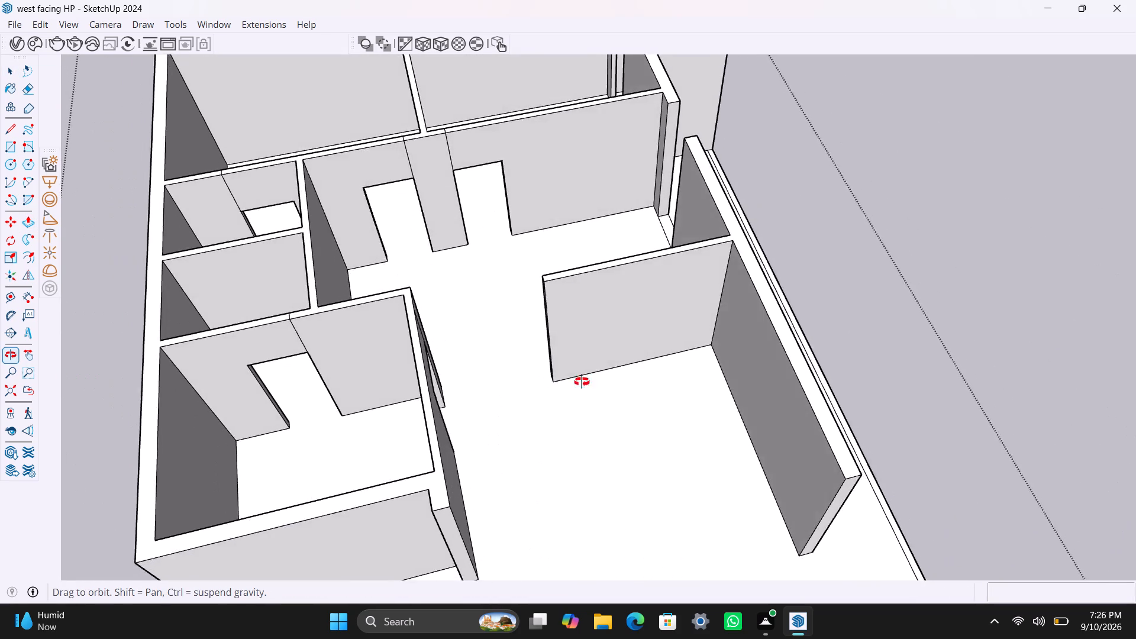
middle_drag(582, 382, 618, 400)
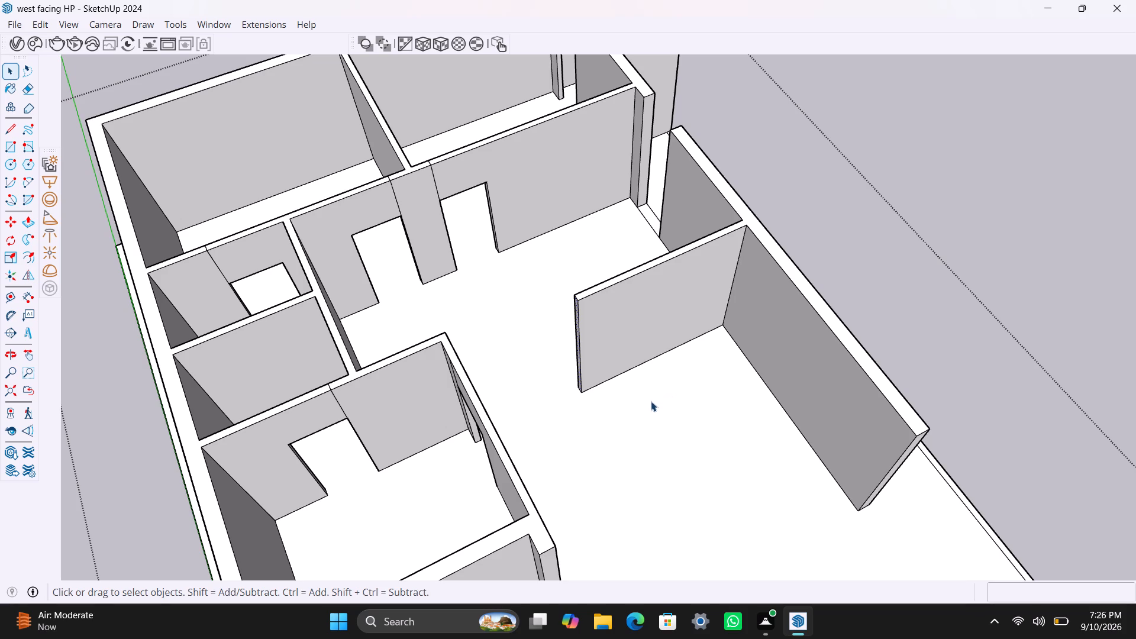
scroll(669, 391, up, 2)
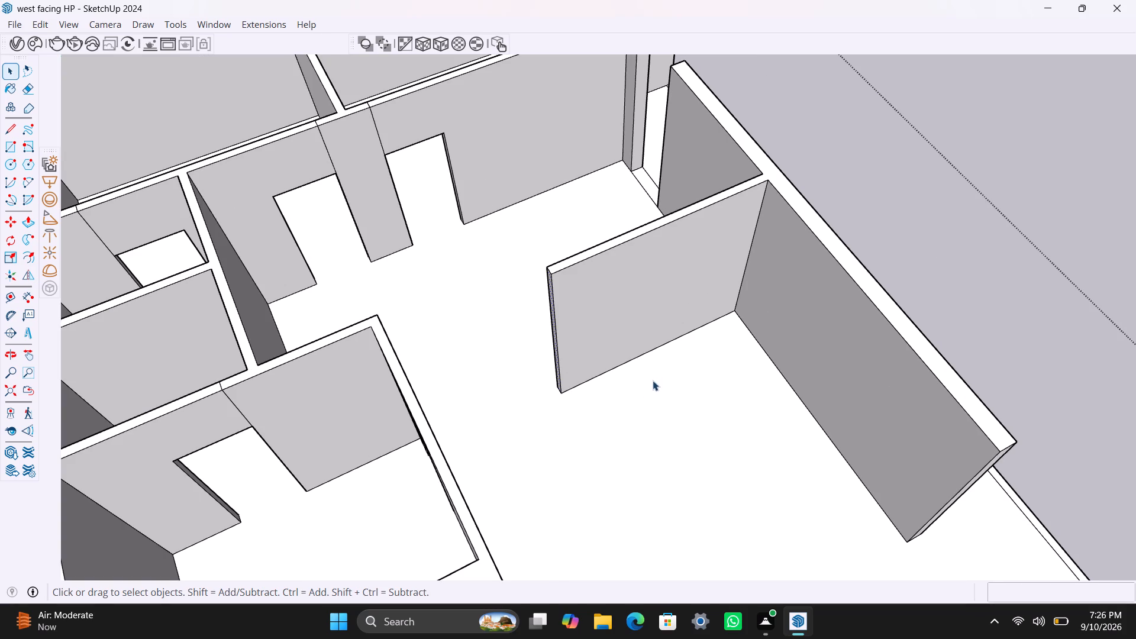
click(744, 278)
drag(735, 292, 735, 305)
key(m)
key(space)
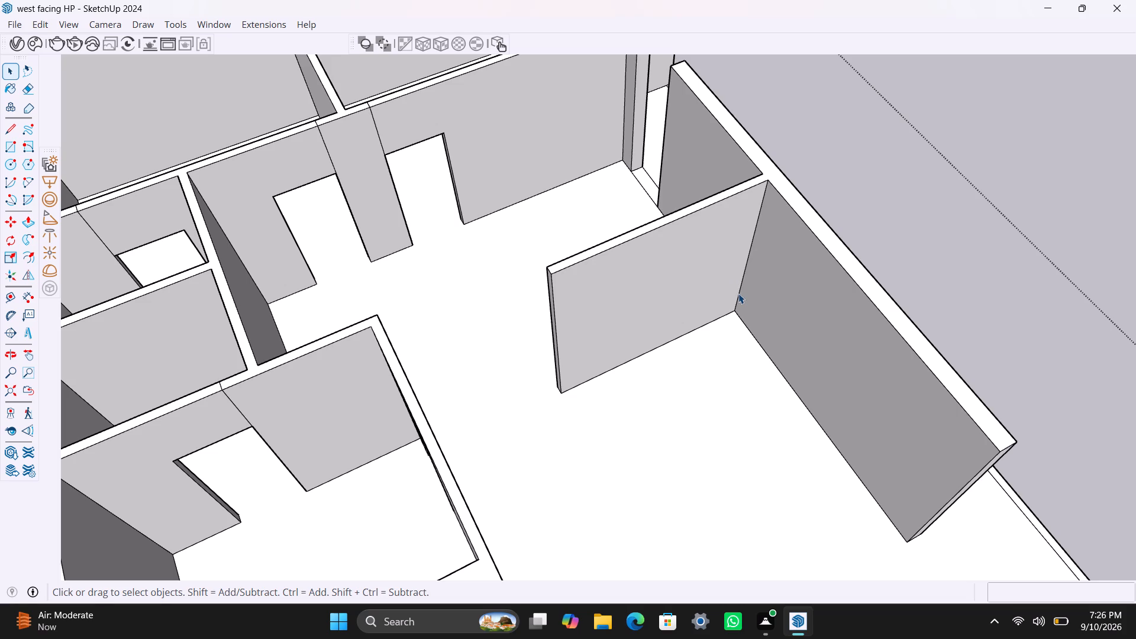
click(738, 293)
key(m)
click(734, 314)
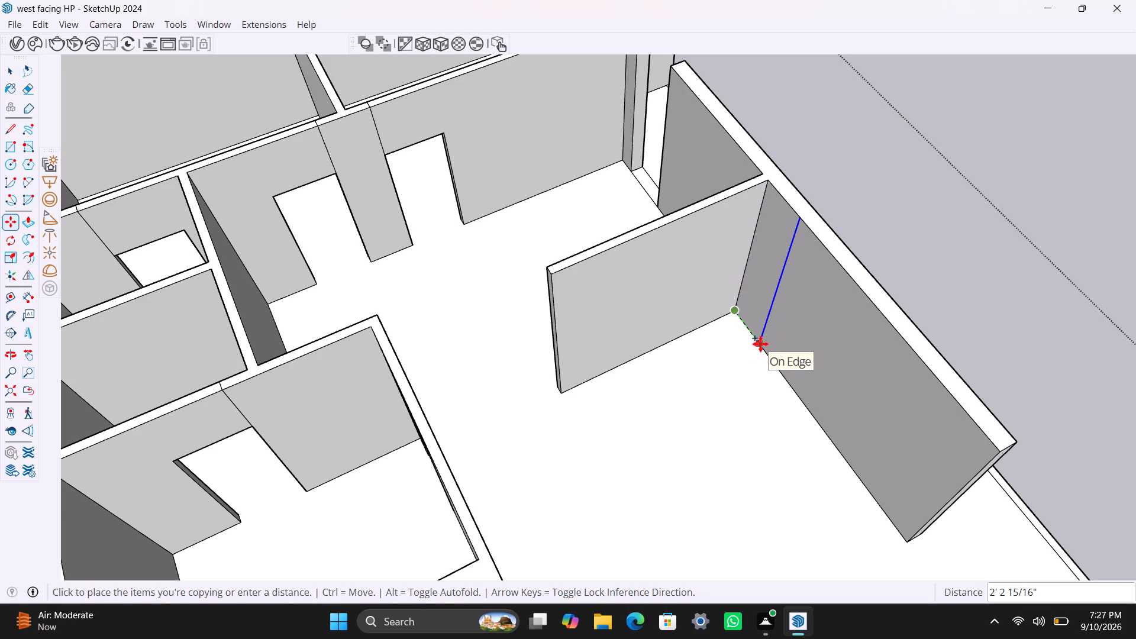
text(13')
key(Return)
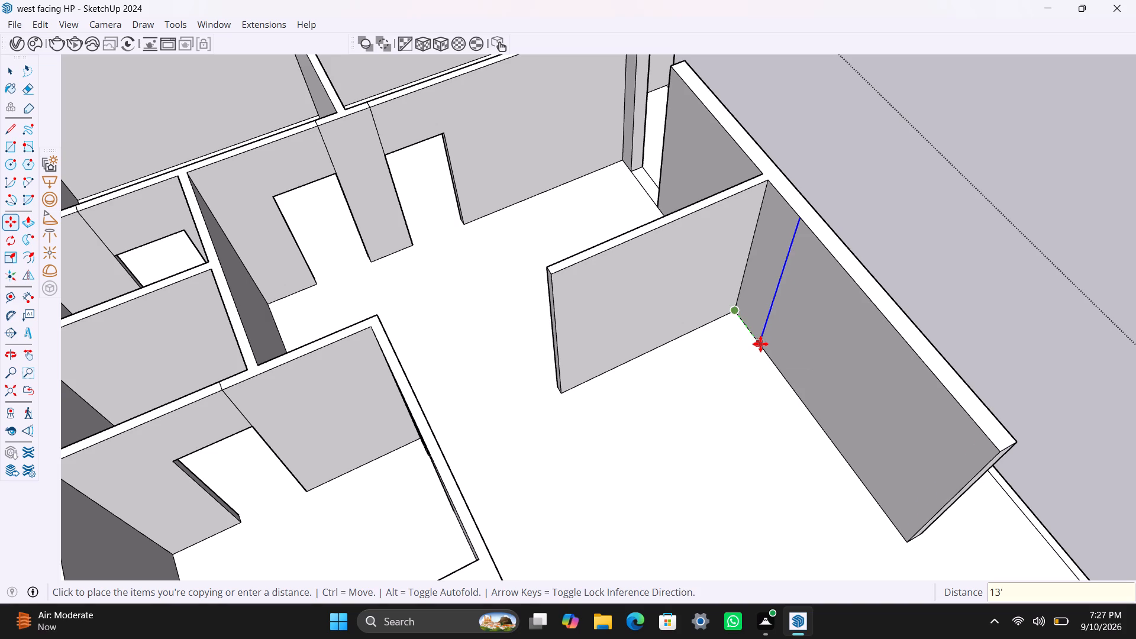
key(space)
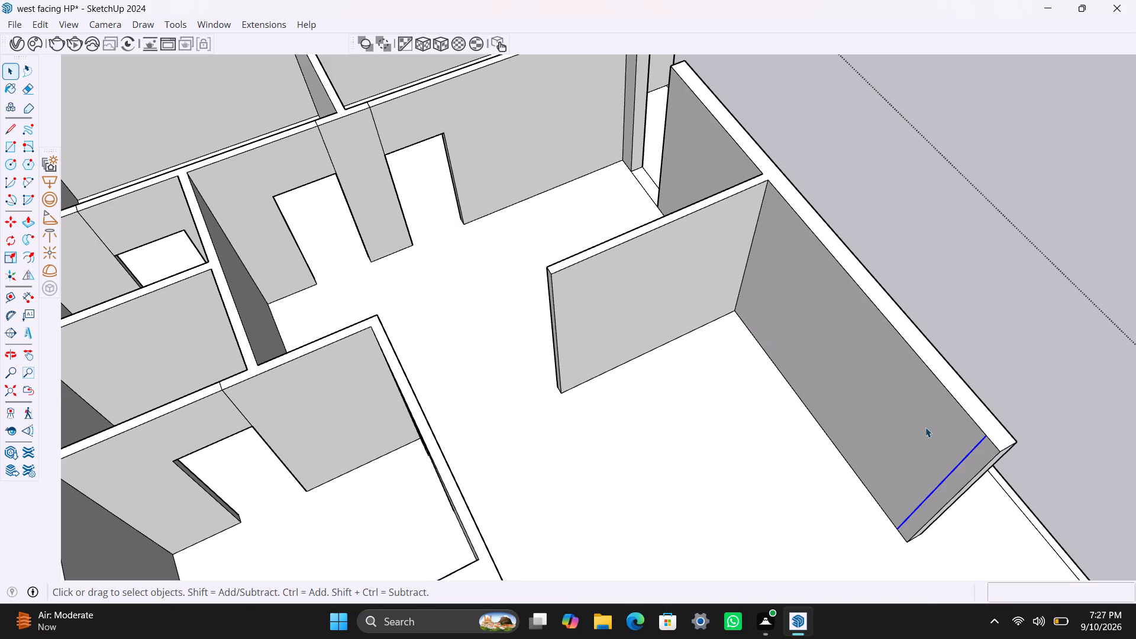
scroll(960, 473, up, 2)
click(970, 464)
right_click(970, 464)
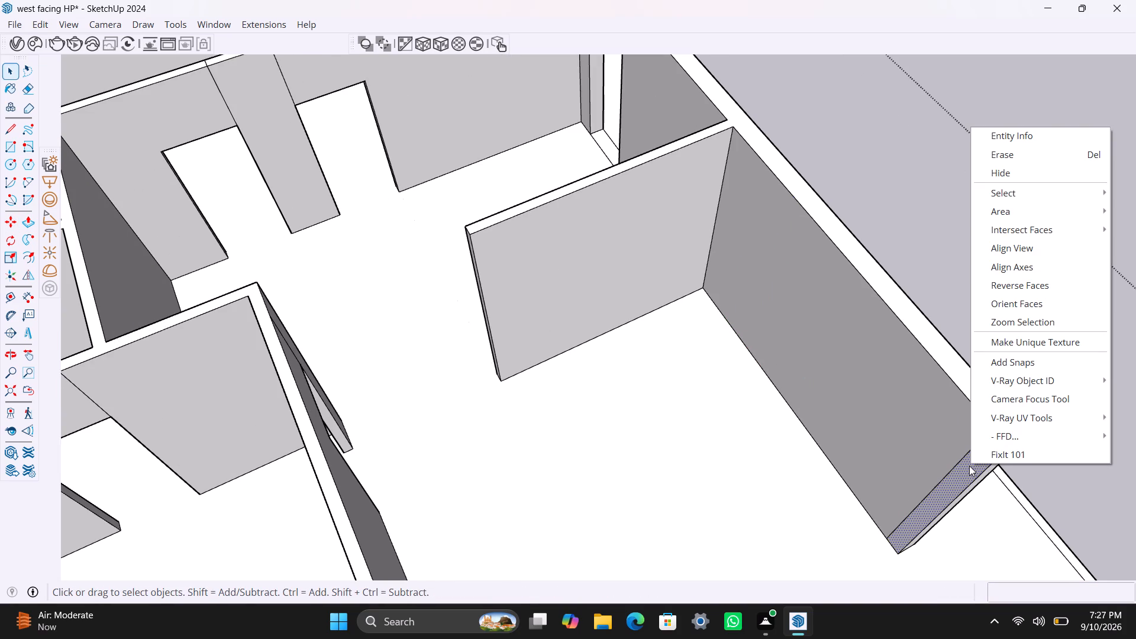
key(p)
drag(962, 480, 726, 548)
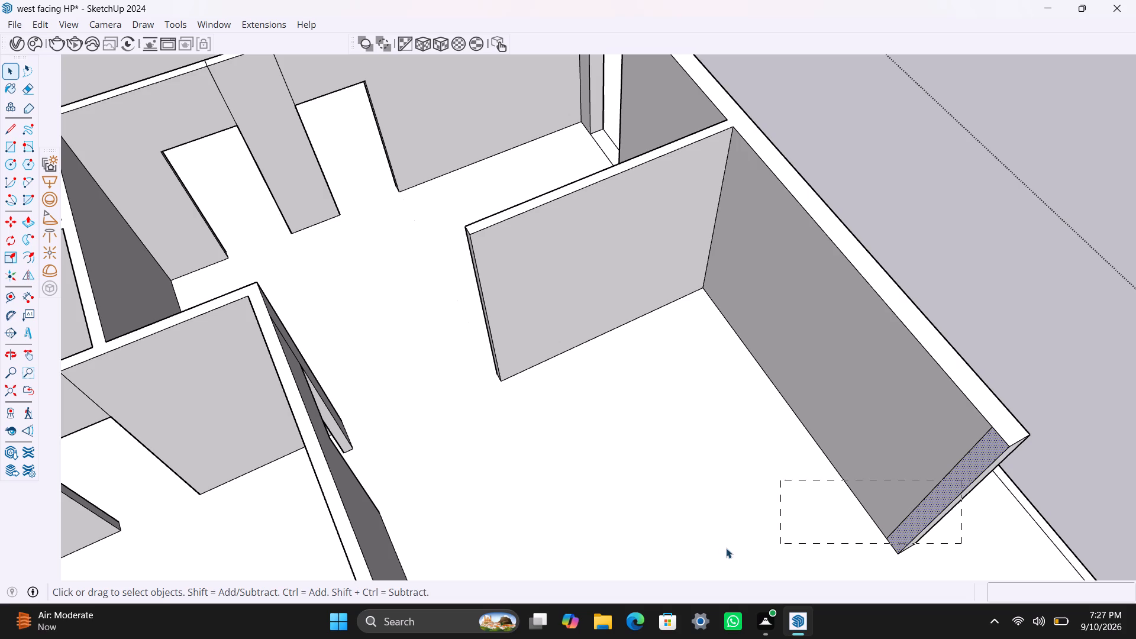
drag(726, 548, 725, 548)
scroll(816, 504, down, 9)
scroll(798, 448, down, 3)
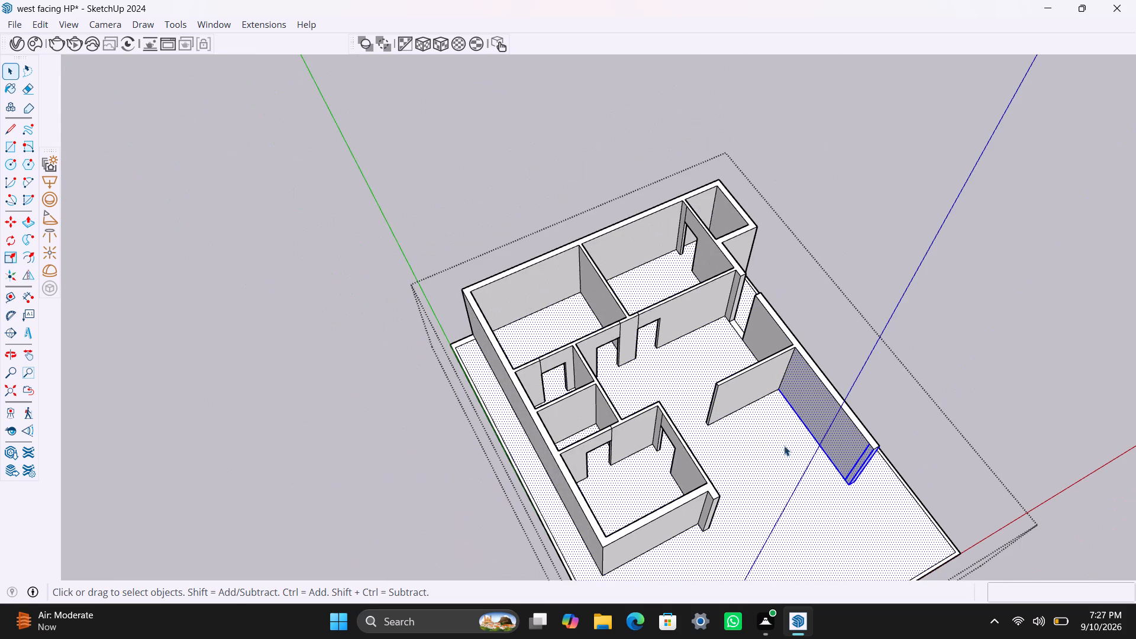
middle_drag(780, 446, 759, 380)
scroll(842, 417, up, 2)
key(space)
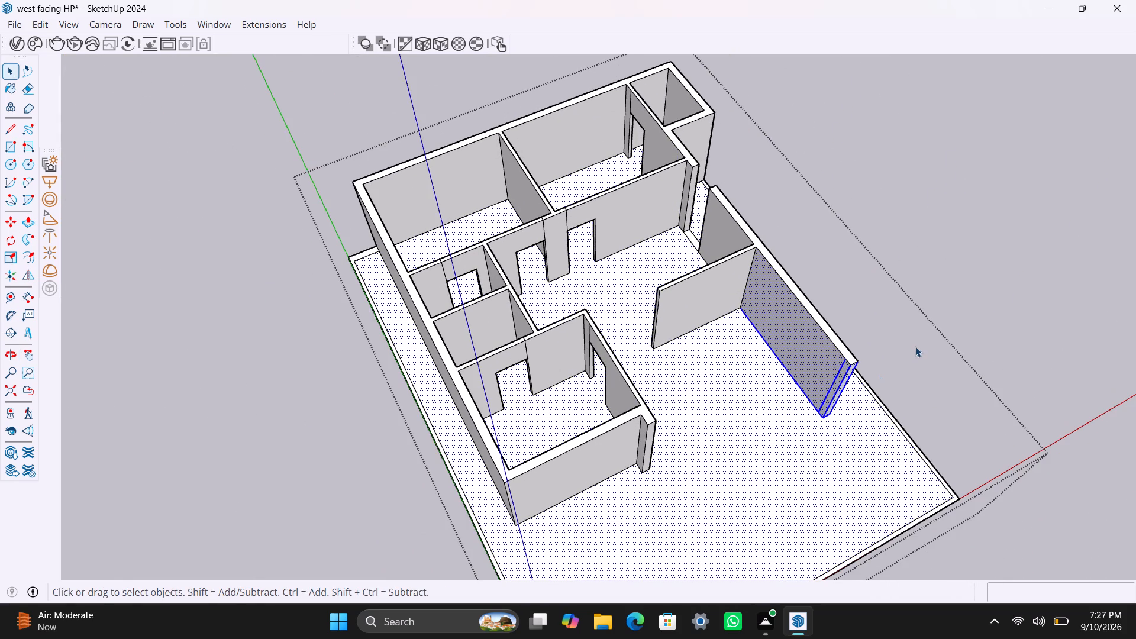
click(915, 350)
Push/Pull the narrow strip at the hall wall's front end about 17' 6" across the hall toward the front room's projection.
scroll(829, 386, up, 3)
click(843, 370)
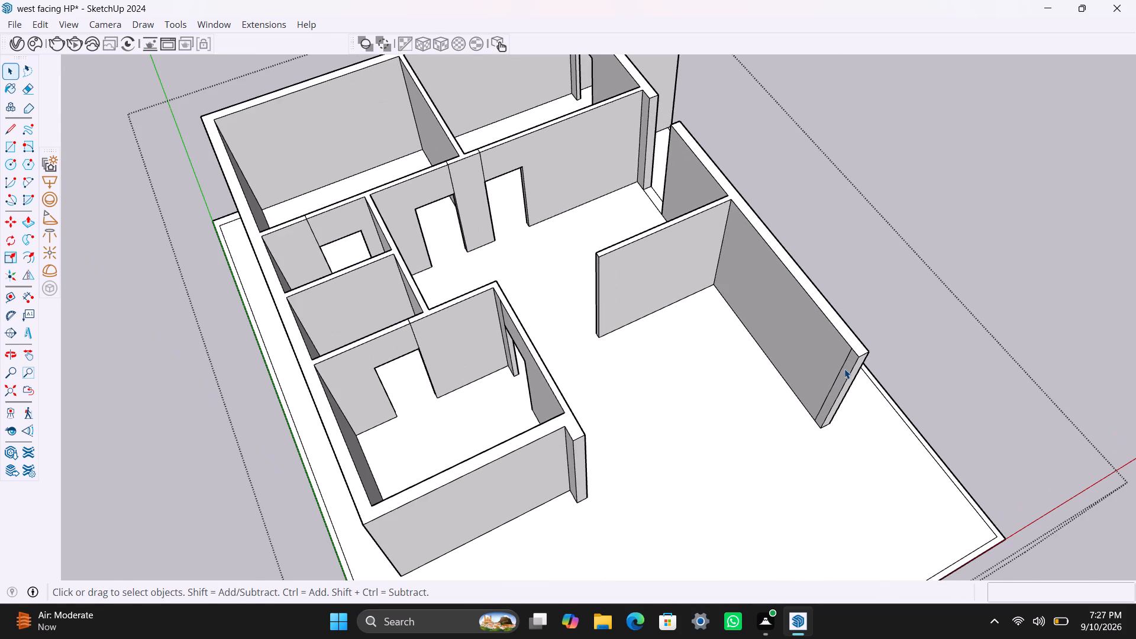
click(846, 363)
scroll(850, 362, up, 2)
click(851, 362)
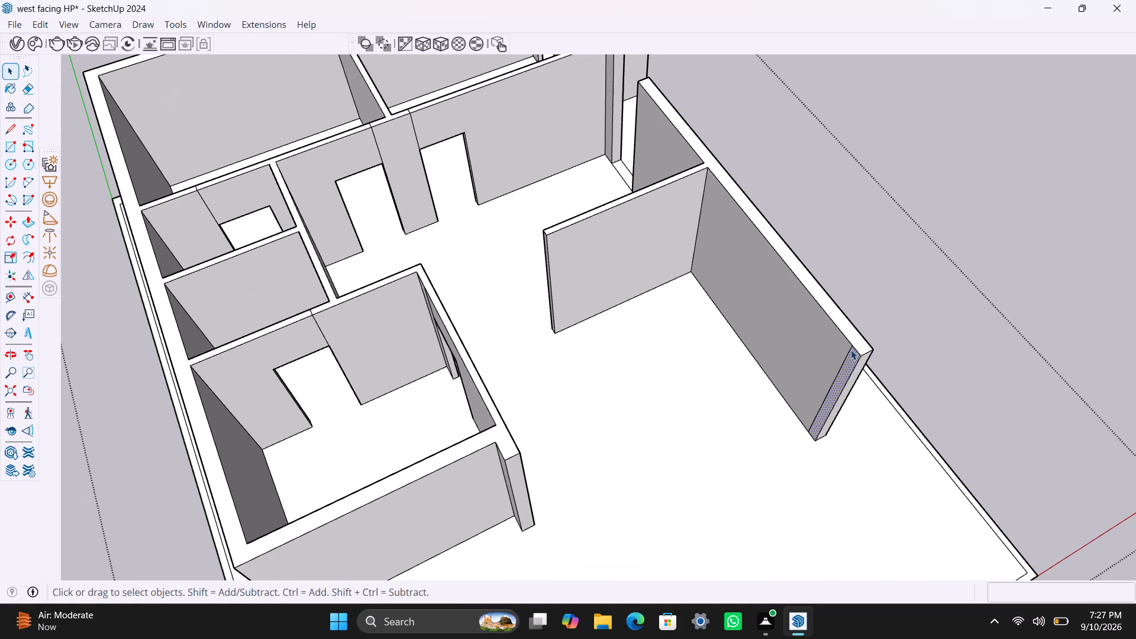
key(p)
drag(851, 350, 524, 516)
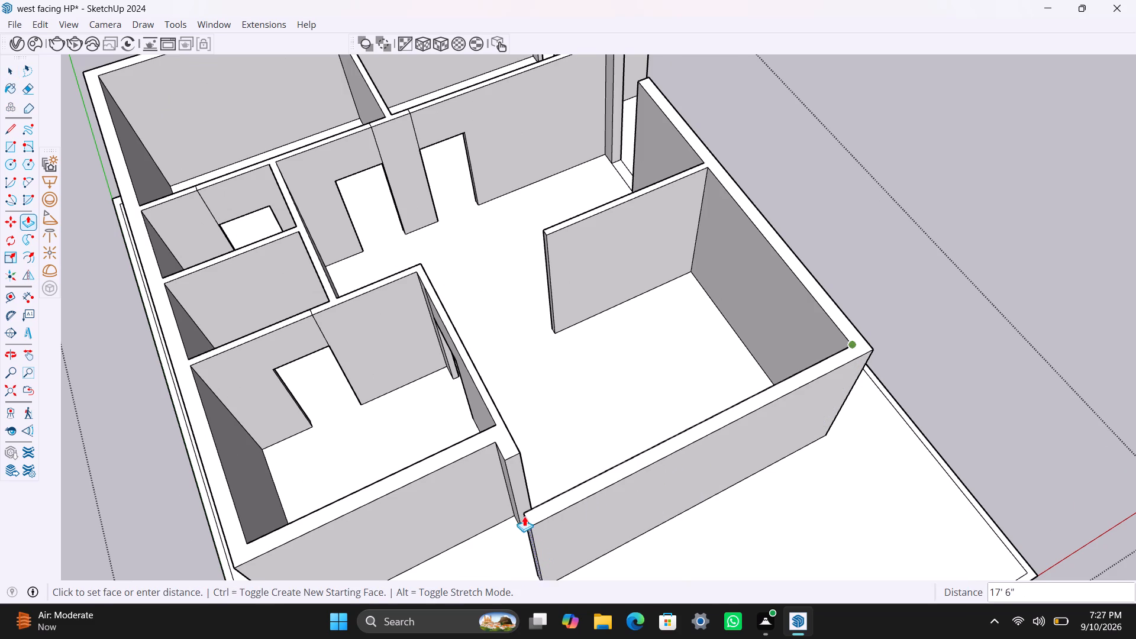
drag(524, 516, 516, 508)
key(space)
Place a guide 3' from the inner edge of the hall front wall's free end, toward the front room's projection.
scroll(536, 490, down, 4)
middle_drag(544, 492, 774, 480)
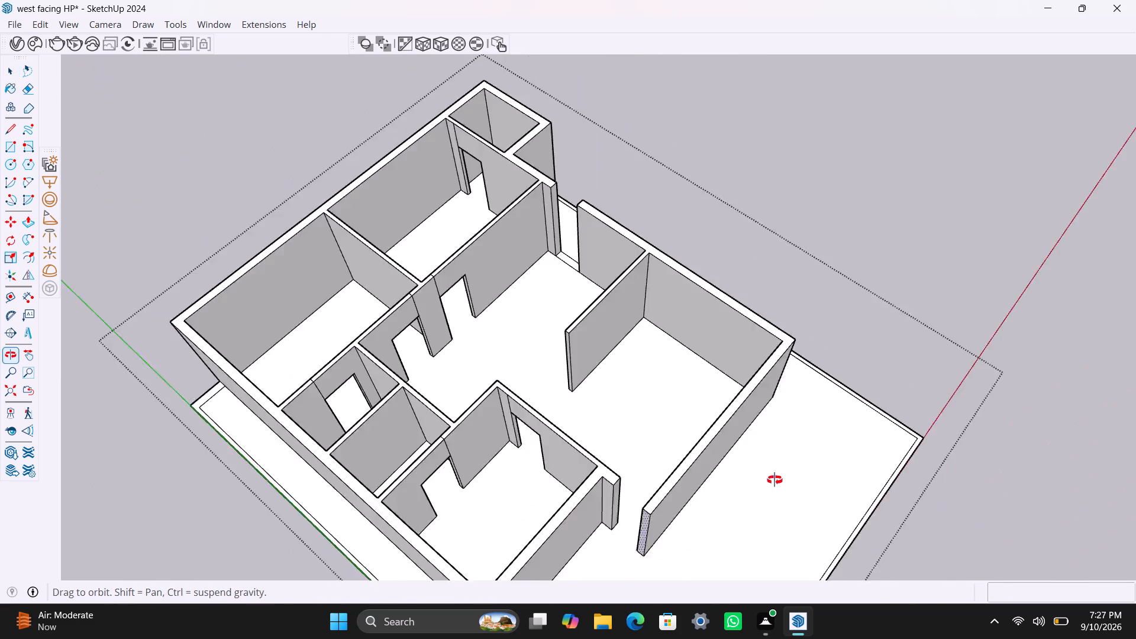
middle_drag(774, 480, 882, 430)
scroll(805, 459, up, 3)
scroll(759, 471, up, 1)
middle_drag(759, 471, 688, 476)
scroll(697, 476, up, 2)
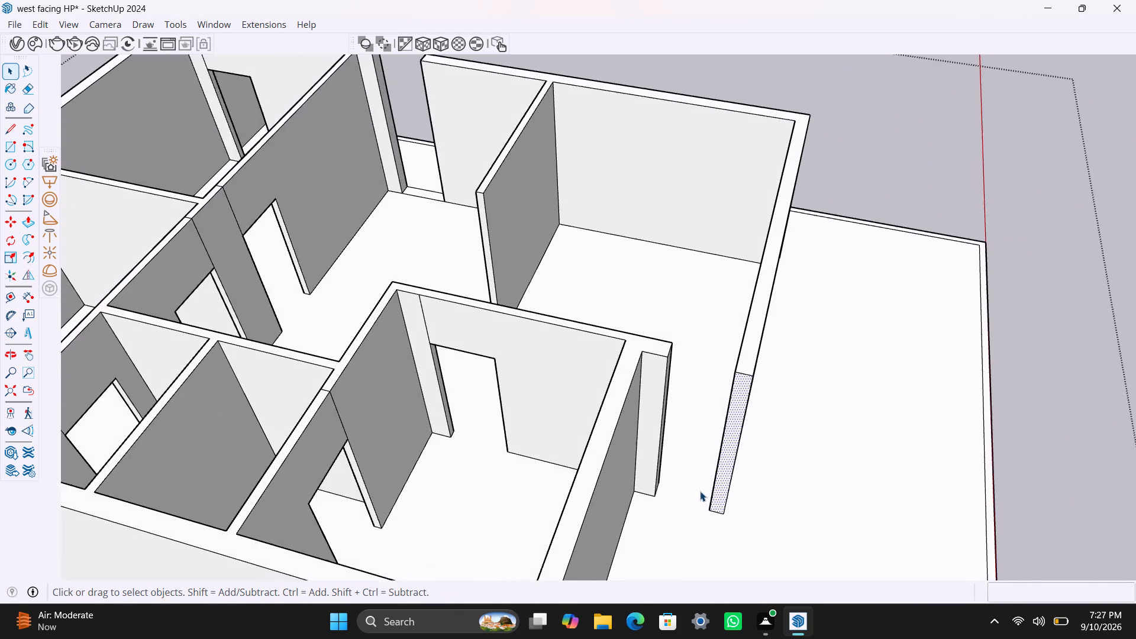
scroll(701, 505, up, 2)
middle_drag(701, 506, 738, 506)
scroll(740, 505, up, 3)
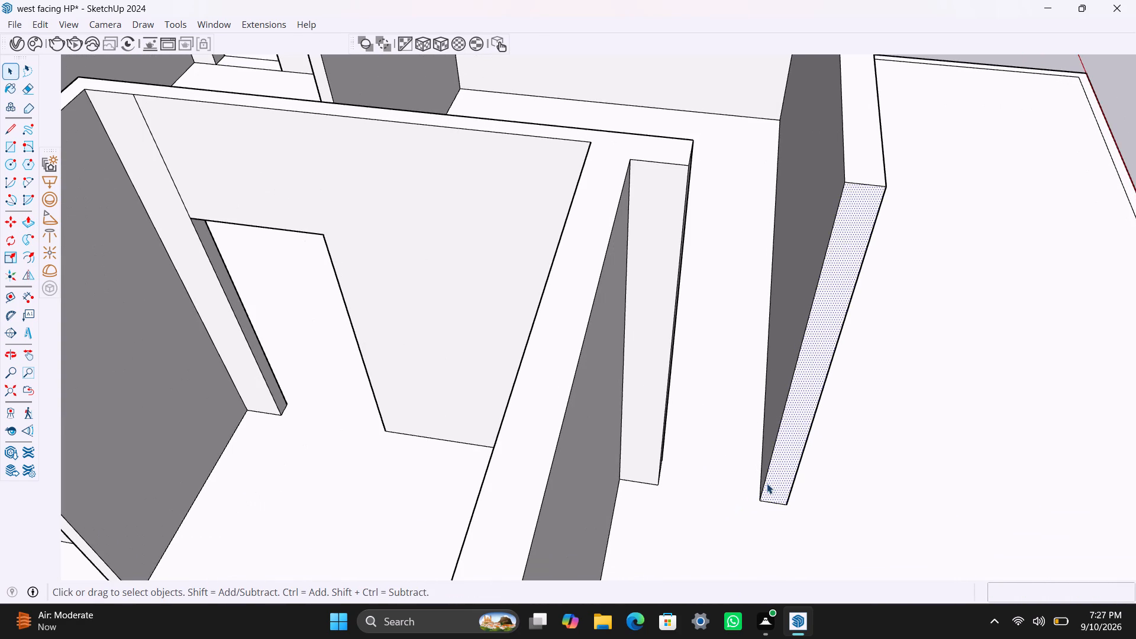
key(t)
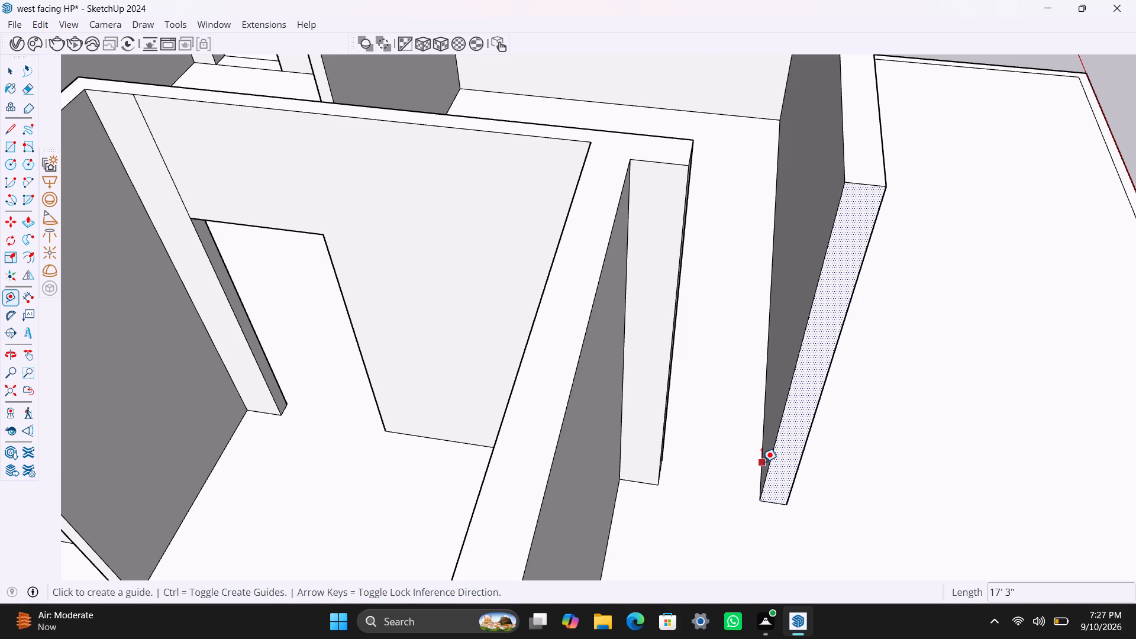
click(761, 462)
text(3')
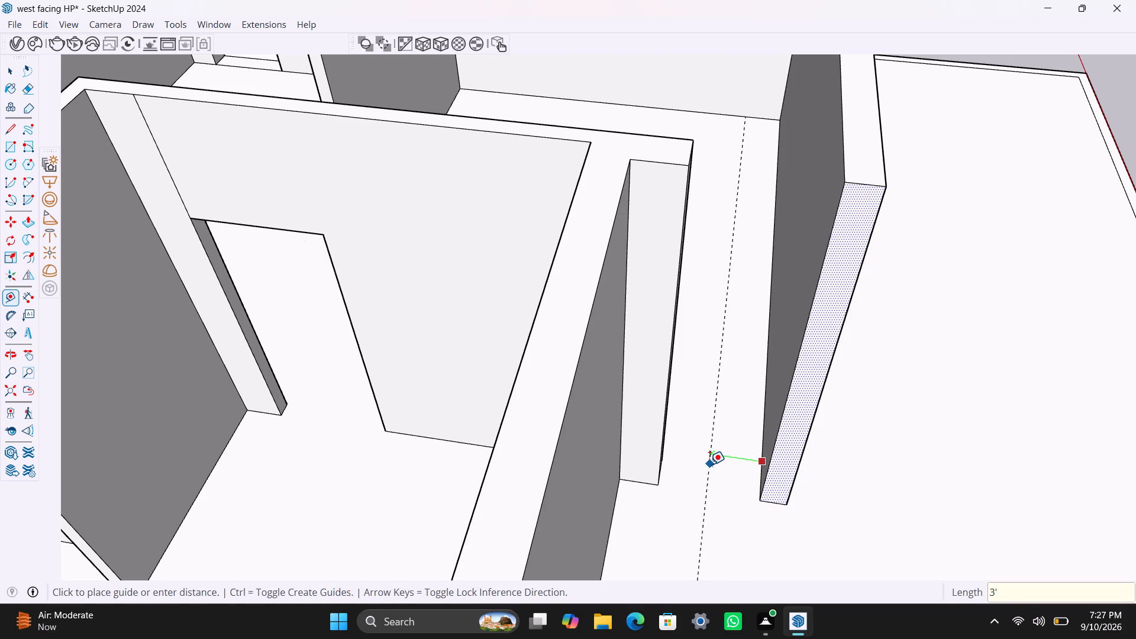
key(Return)
key(space)
Push/Pull the end face of the front room's projection back about 5" to the guide, and save the model.
scroll(690, 489, down, 2)
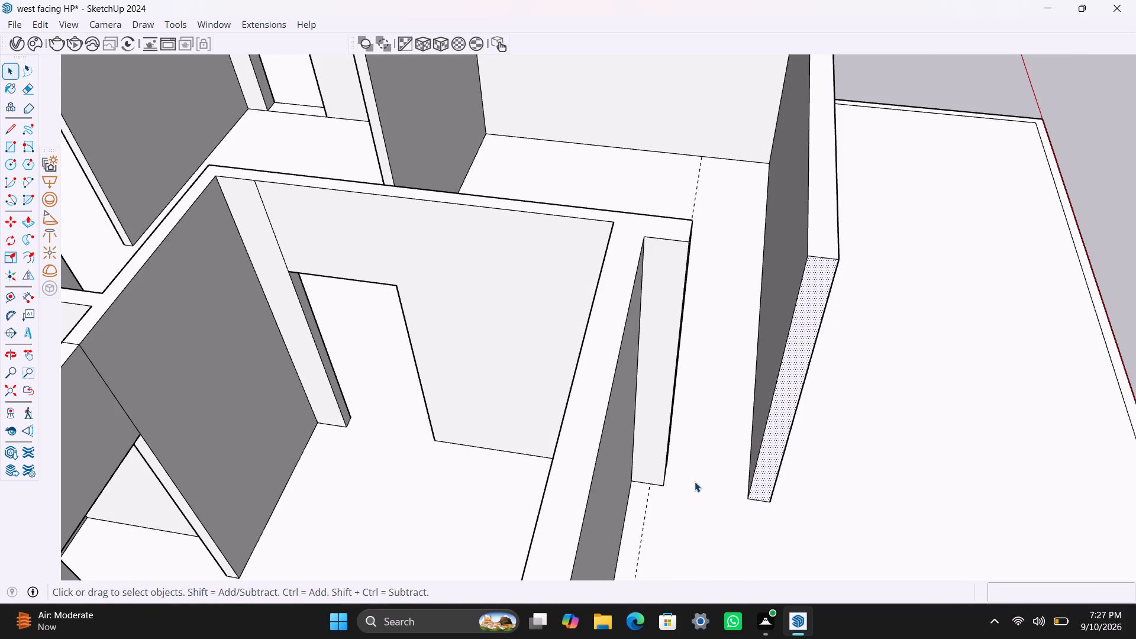
middle_drag(695, 482, 566, 504)
scroll(495, 471, up, 2)
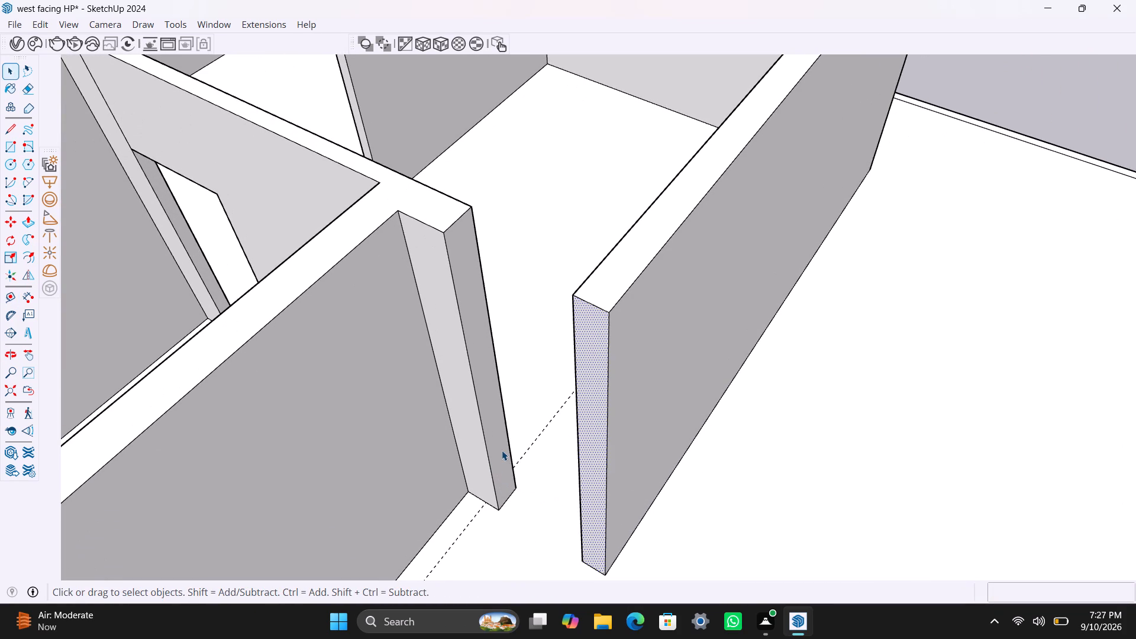
click(502, 450)
key(p)
click(502, 454)
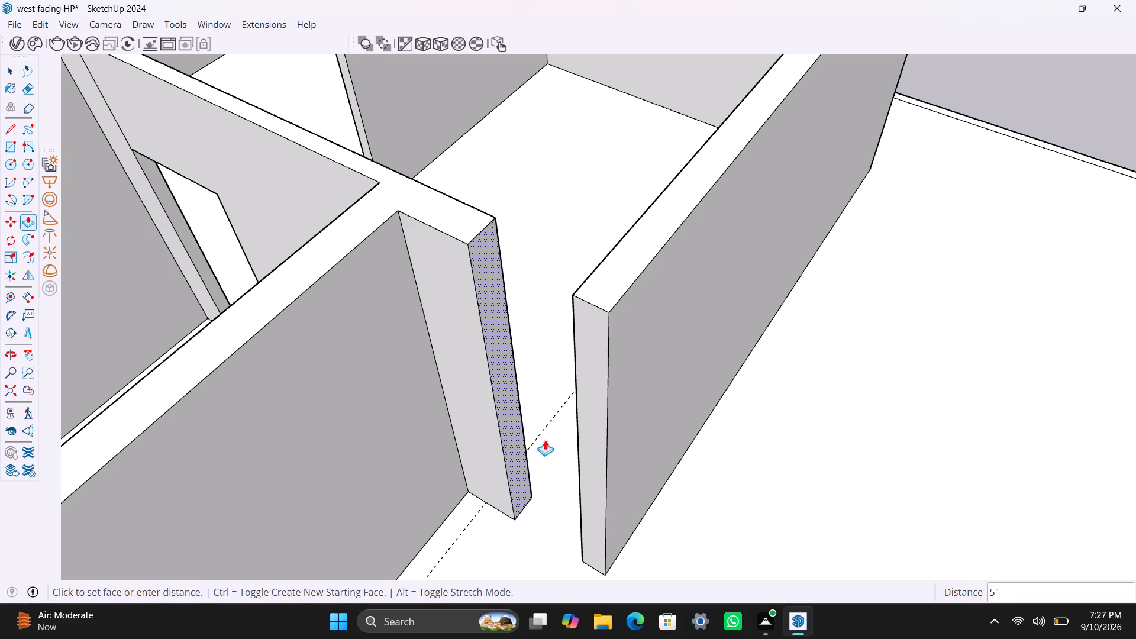
click(545, 430)
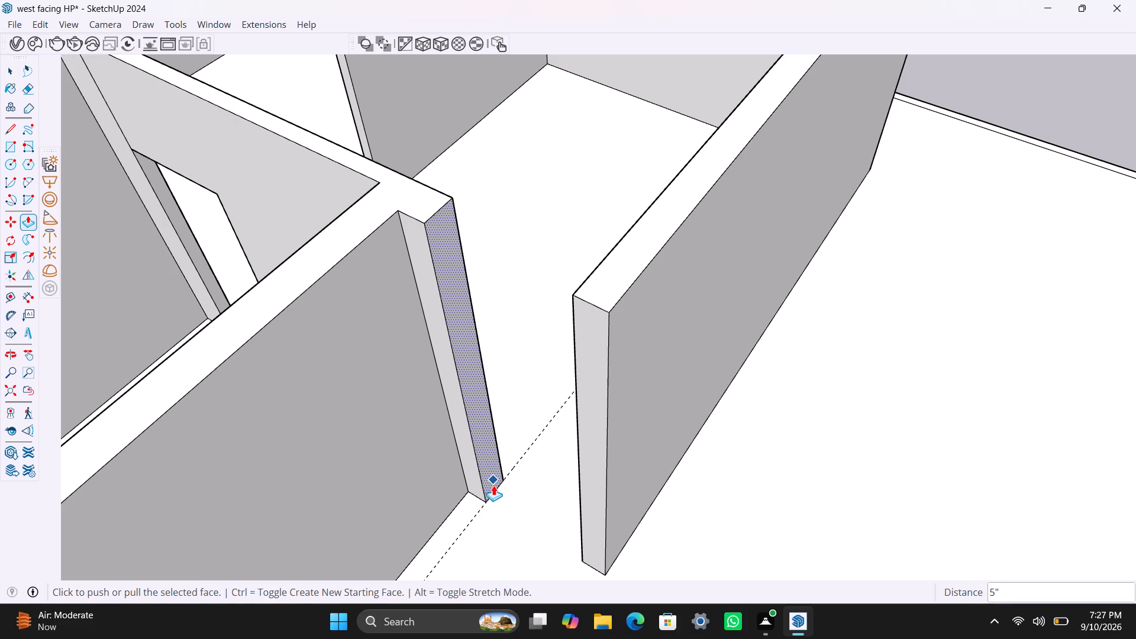
key(ctrl+s)
key(space)
Copy the top edge of the projection's end face 3' down that face to mark the lintel depth.
scroll(516, 463, down, 8)
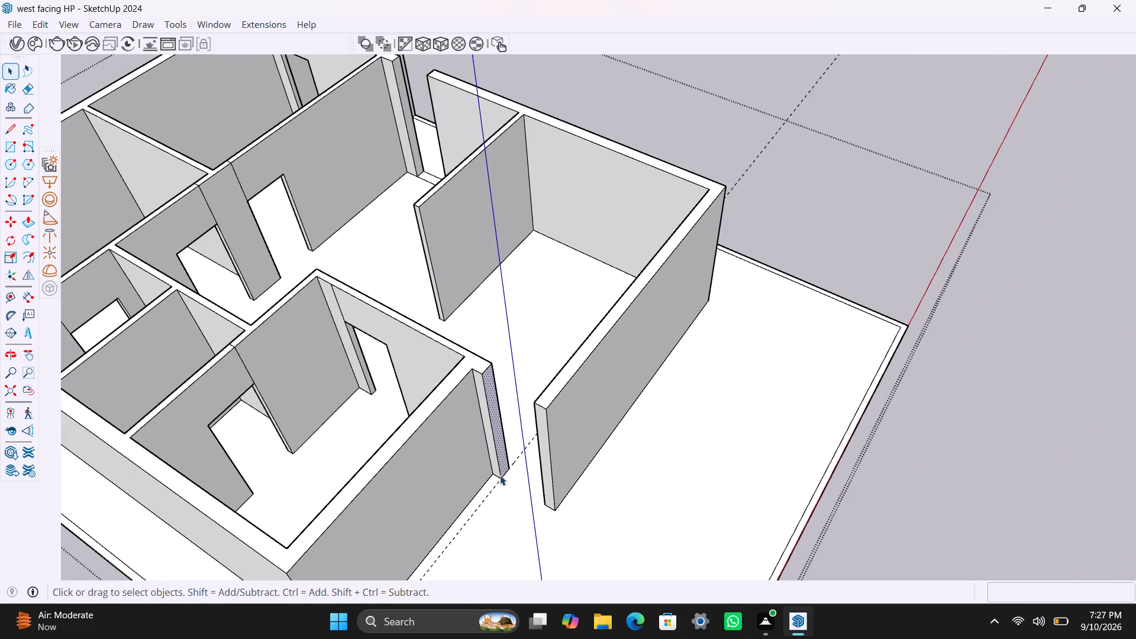
middle_drag(506, 483, 534, 531)
scroll(507, 448, up, 5)
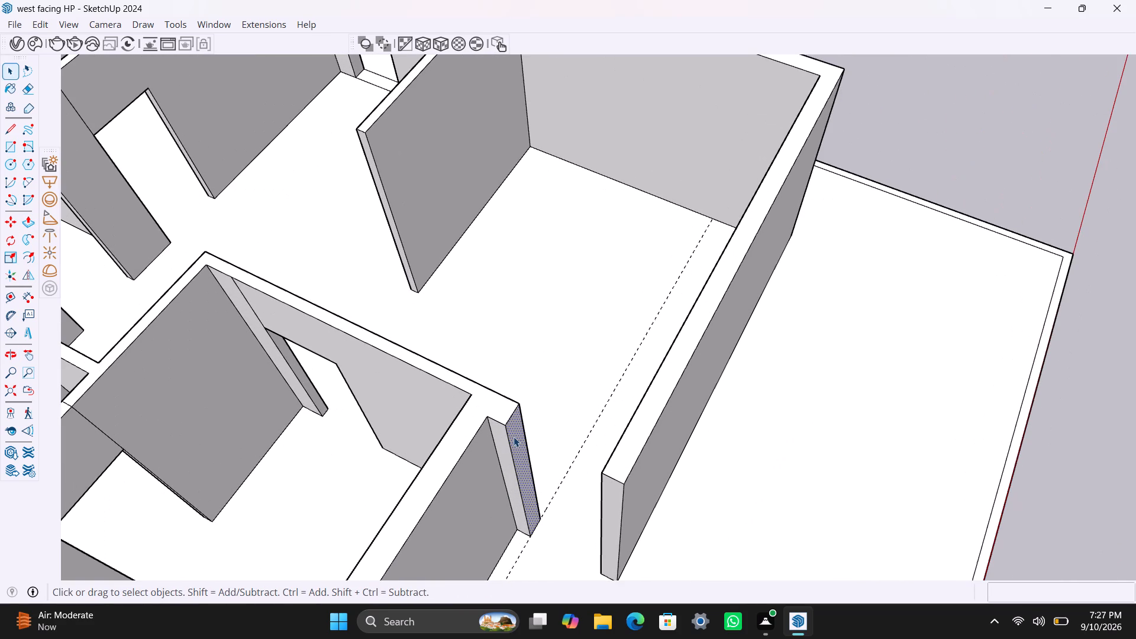
click(508, 422)
key(m)
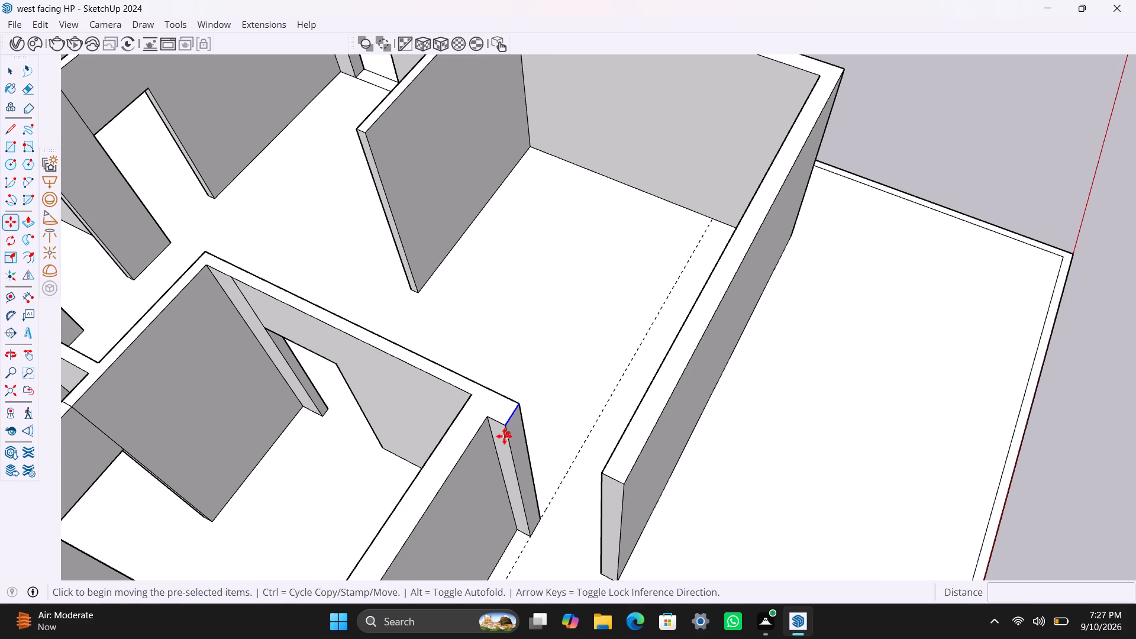
click(505, 427)
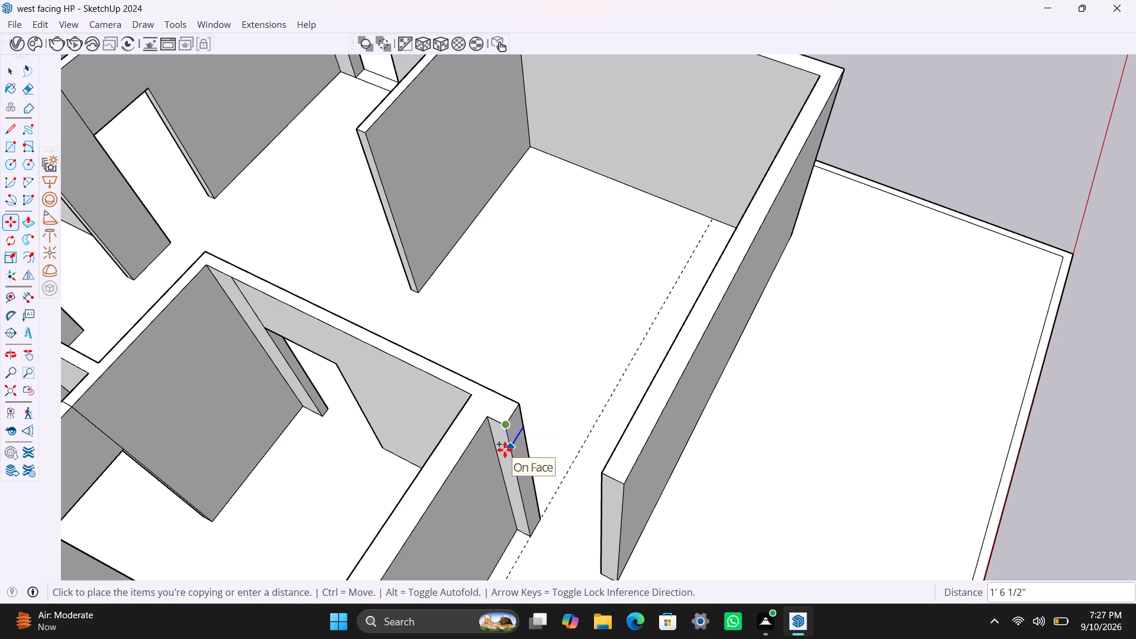
text(3')
key(Return)
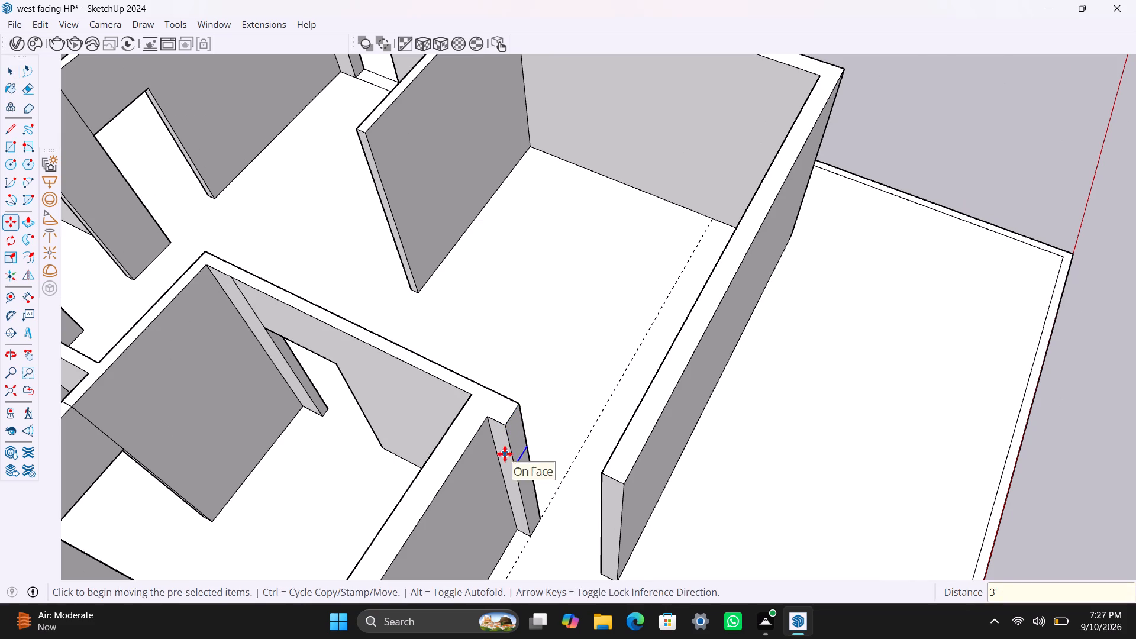
key(space)
Push/Pull the projection's upper 3' panel across the gap to the hall front wall as a lintel, and save the model.
click(515, 441)
scroll(515, 441, down, 4)
scroll(515, 441, up, 1)
scroll(515, 441, down, 1)
key(p)
drag(515, 441, 522, 446)
drag(527, 444, 553, 474)
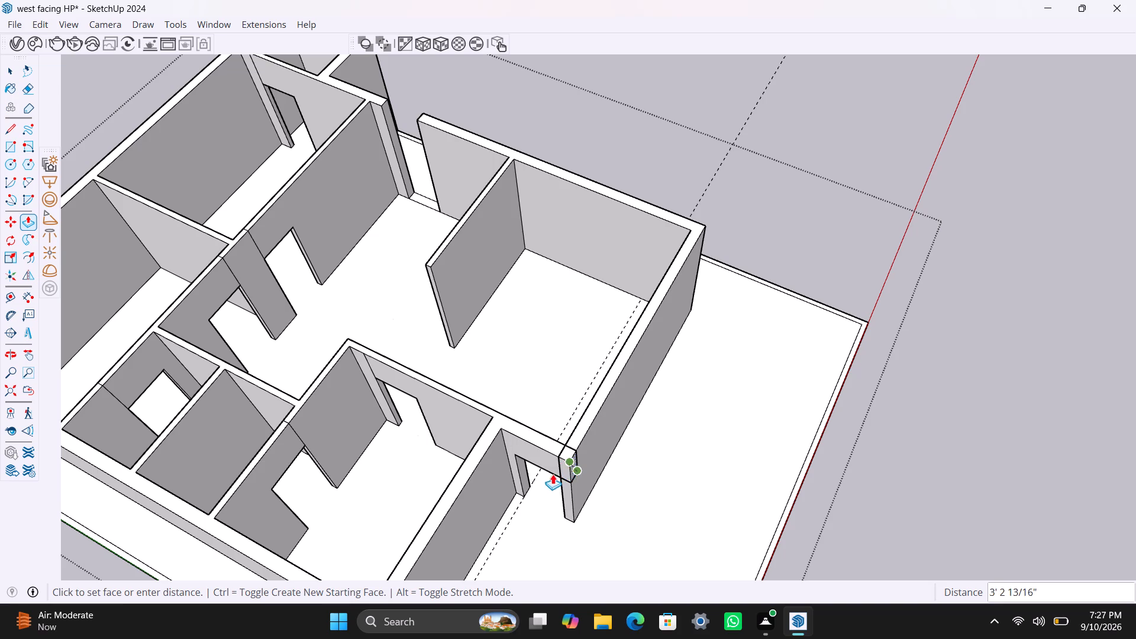
drag(553, 474, 560, 460)
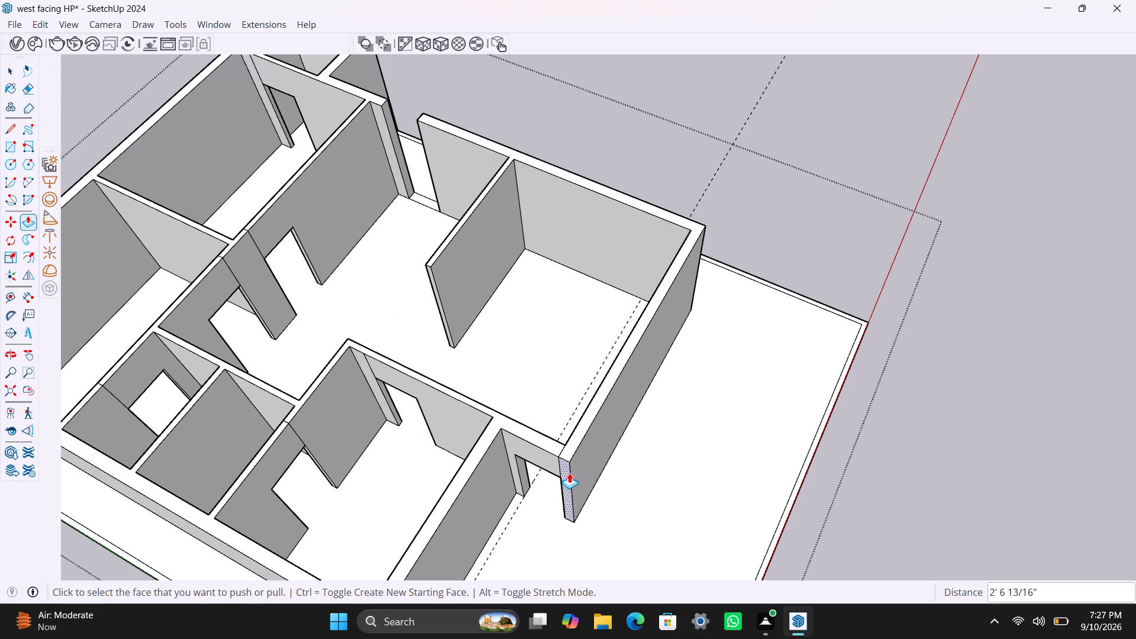
key(ctrl+s)
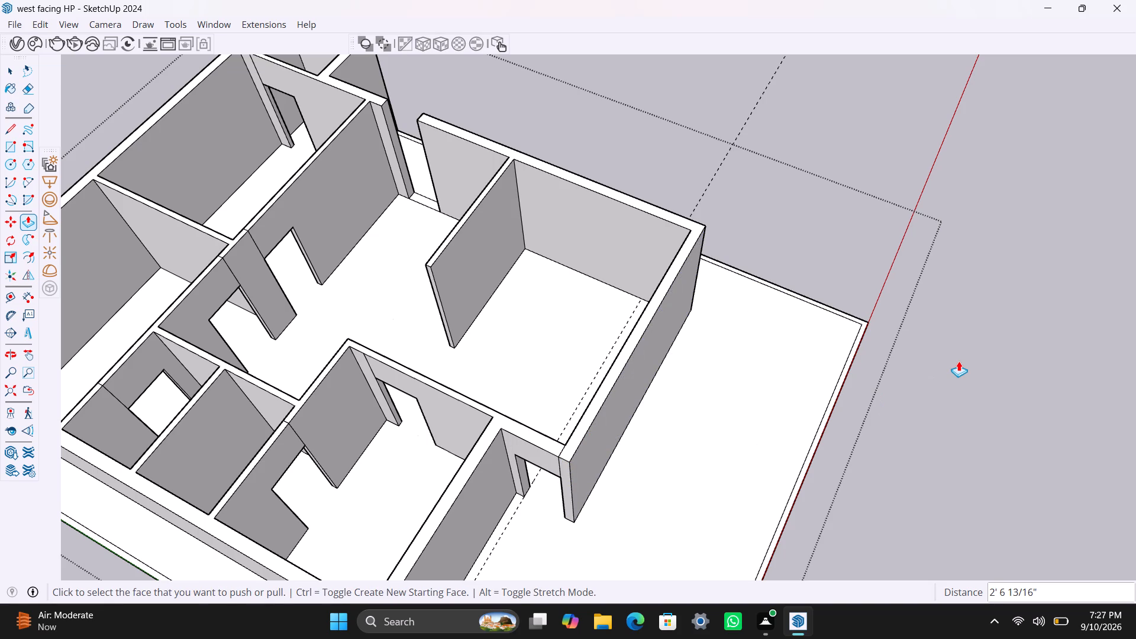
At the full-height opening in the hall's outer side wall, copy the wall end's top edge 3' down its end face.
scroll(571, 305, down, 3)
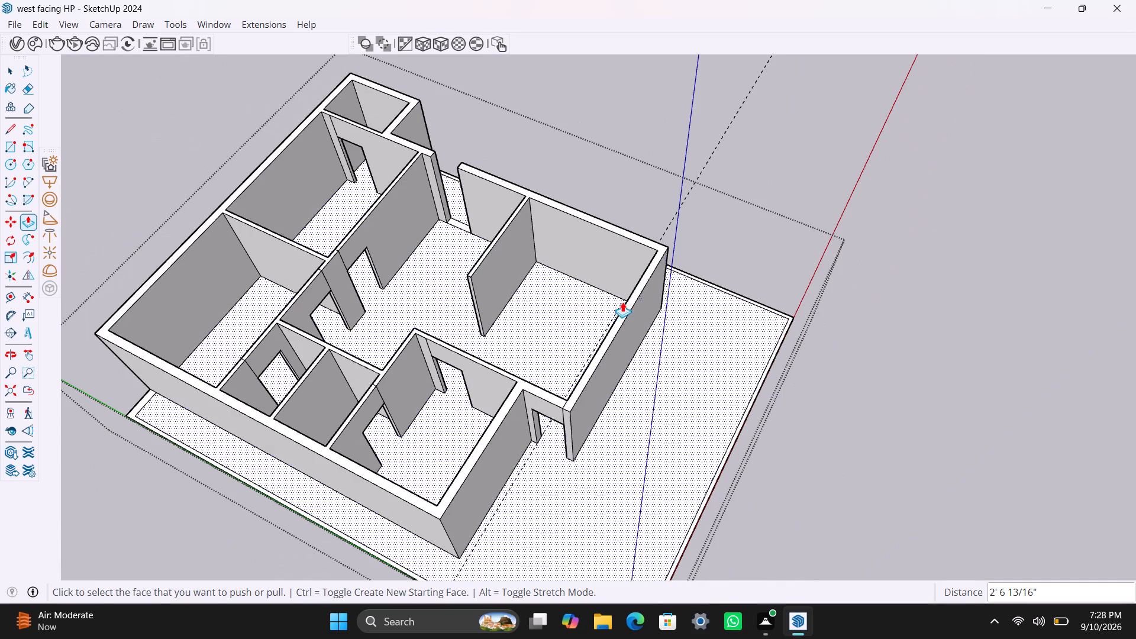
key(space)
scroll(483, 232, down, 2)
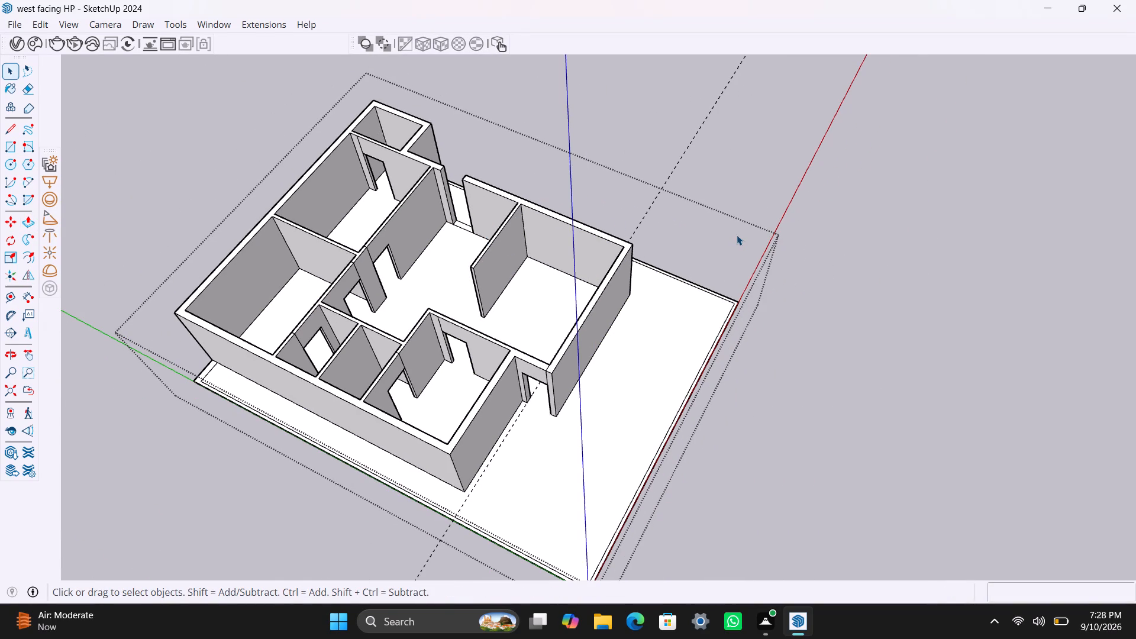
scroll(756, 240, down, 2)
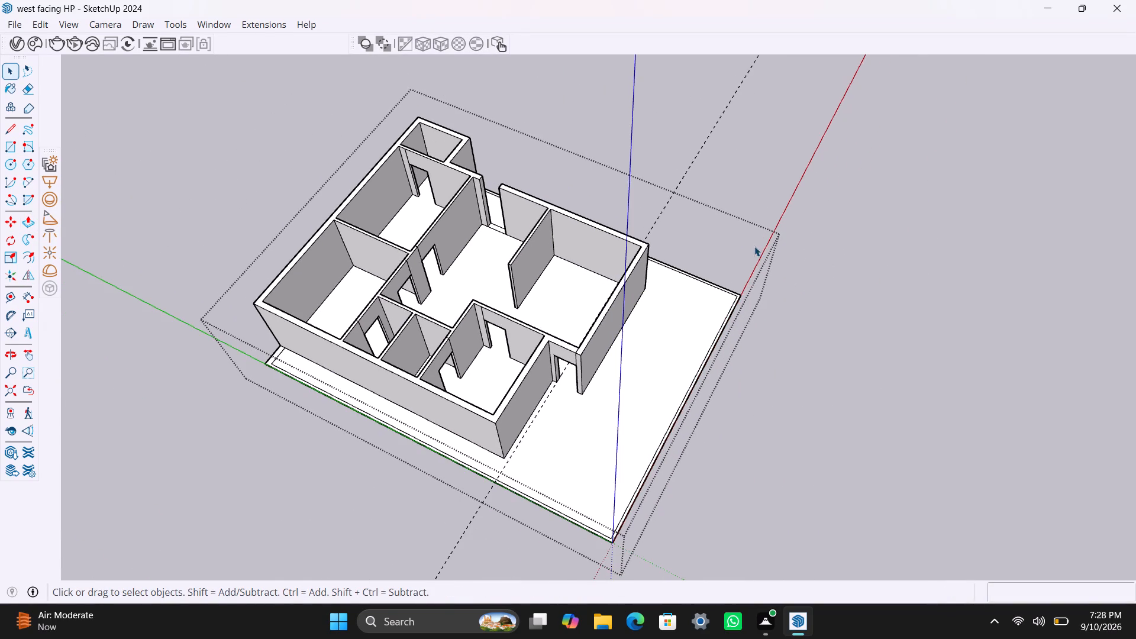
middle_drag(754, 246, 151, 272)
scroll(728, 300, up, 2)
middle_drag(818, 244, 606, 264)
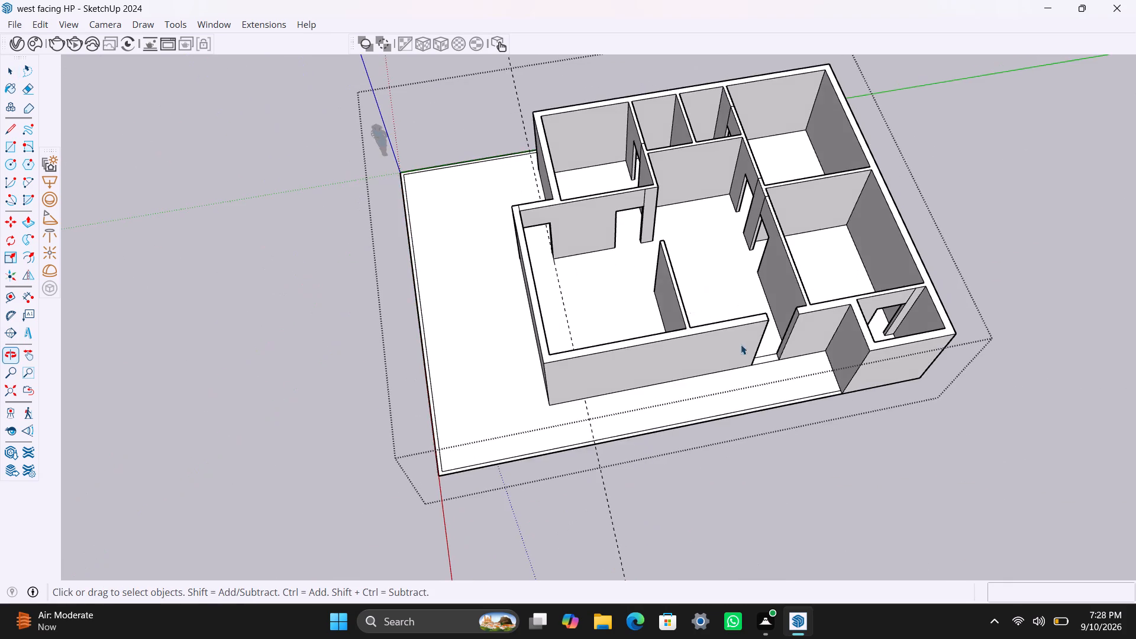
scroll(811, 293, up, 8)
scroll(778, 333, up, 2)
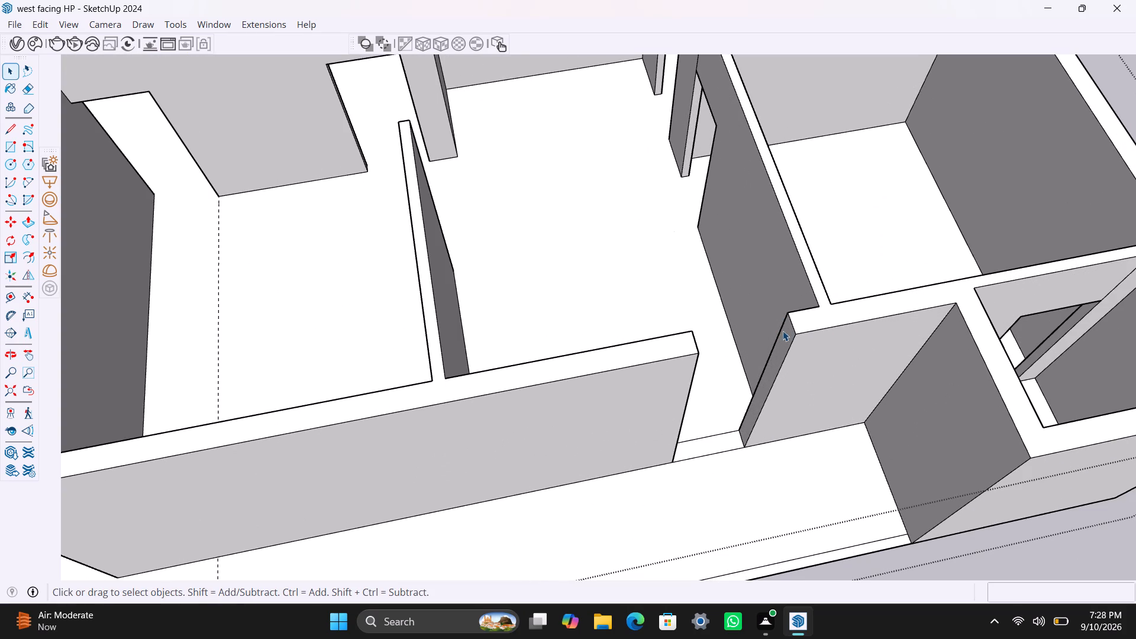
click(790, 317)
scroll(795, 333, down, 1)
key(m)
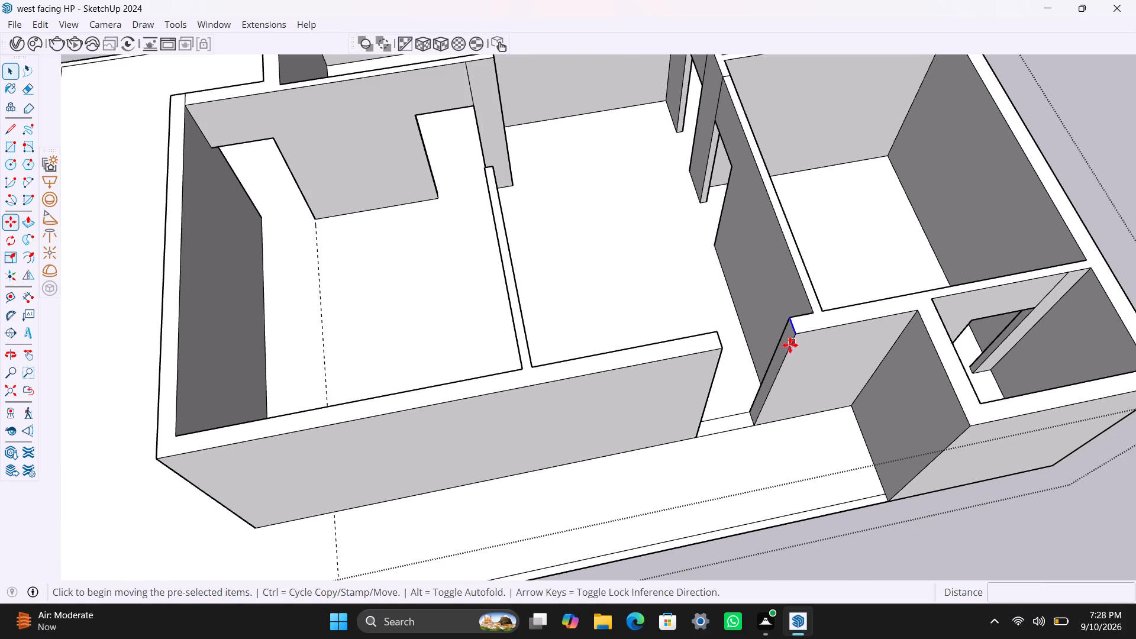
click(793, 337)
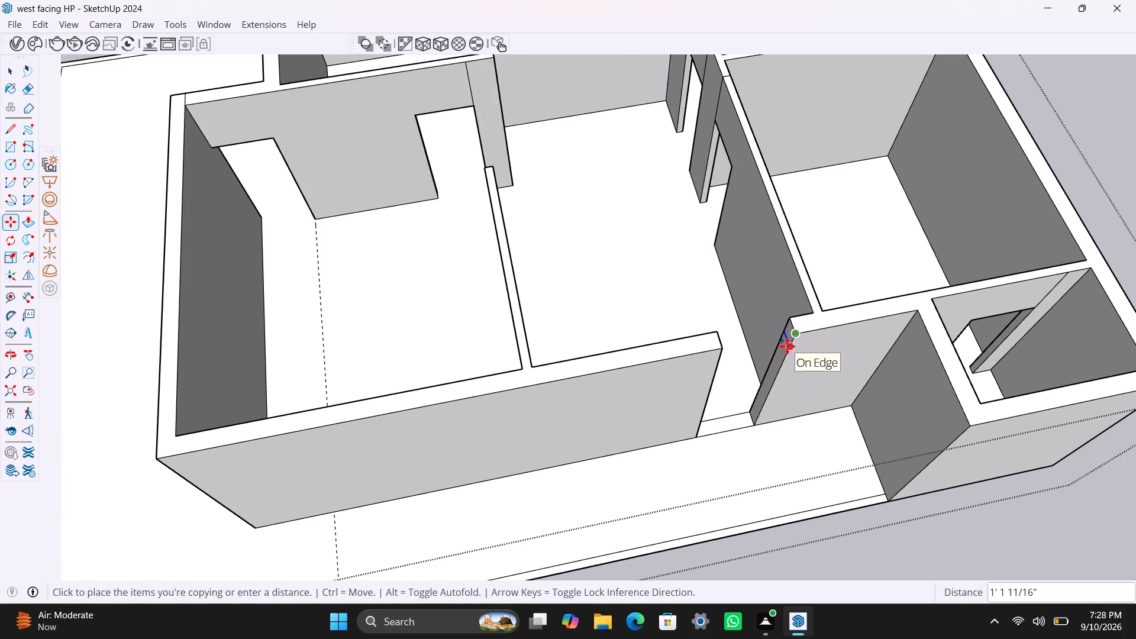
text(3')
key(Return)
key(space)
Push/Pull the upper end panel 3' across the side wall opening to form its lintel, and save the model.
scroll(787, 346, up, 4)
click(786, 332)
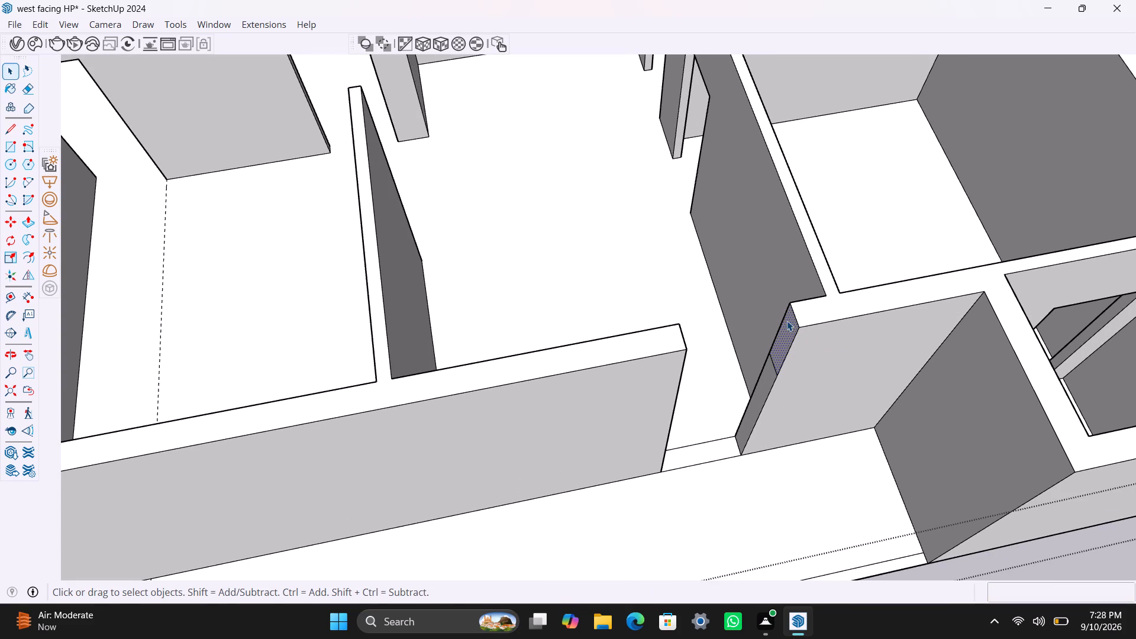
key(p)
drag(786, 328, 684, 386)
right_click(684, 386)
key(ctrl+s)
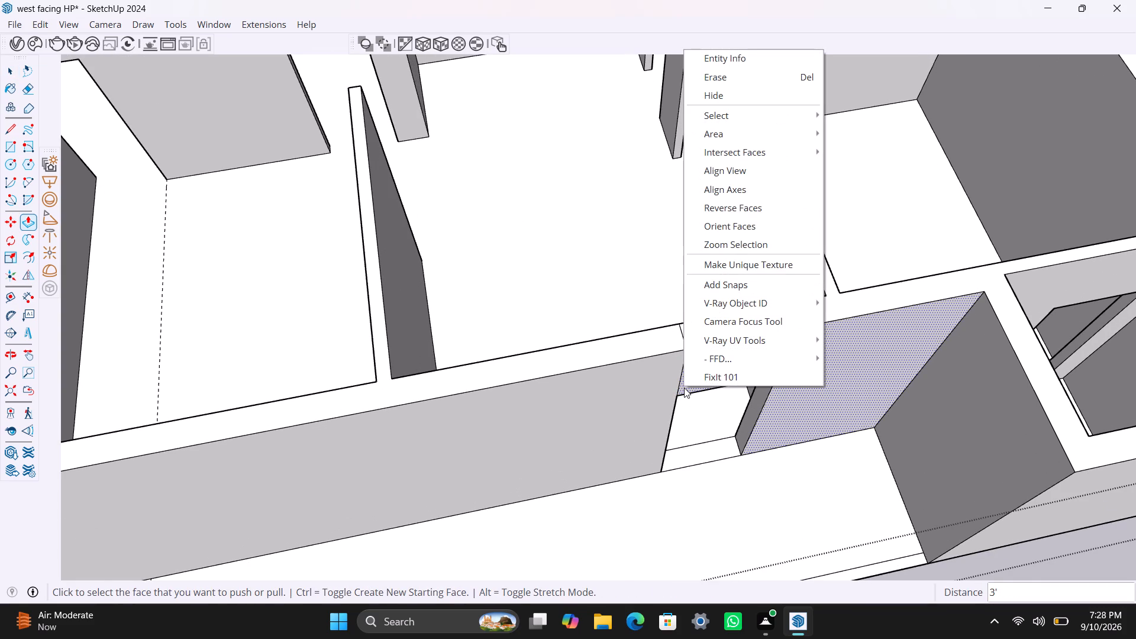
key(space)
click(637, 251)
key(ctrl+s)
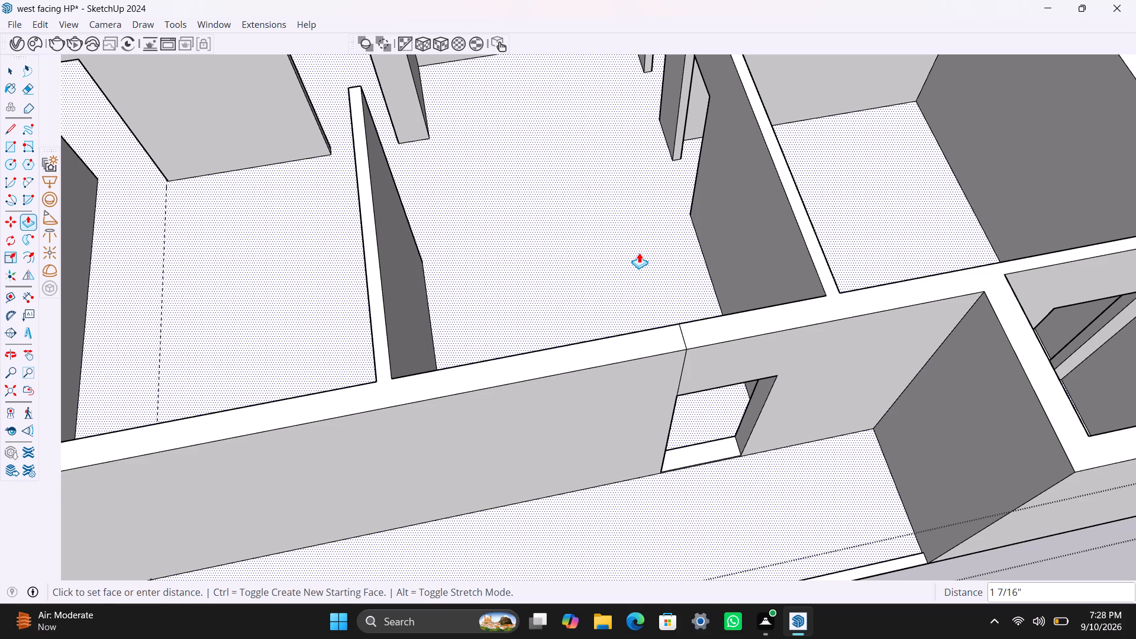
key(space)
Examine the whole building model from several angles to check the walls, partitions and door openings.
scroll(640, 263, down, 15)
middle_drag(624, 356, 693, 376)
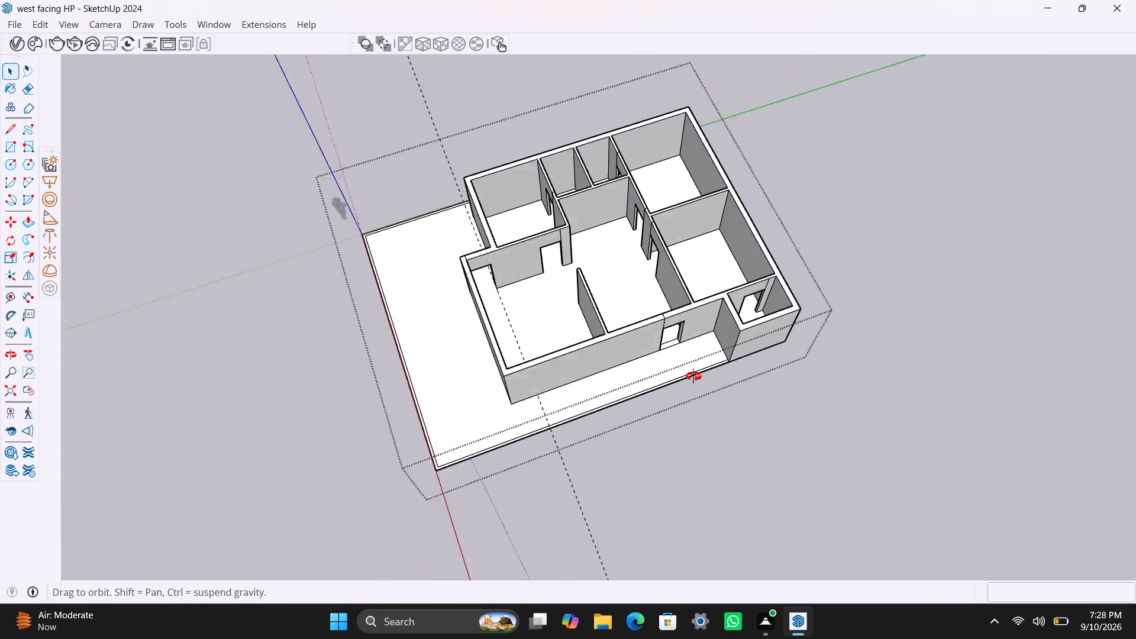
middle_drag(693, 376, 973, 377)
scroll(596, 393, down, 4)
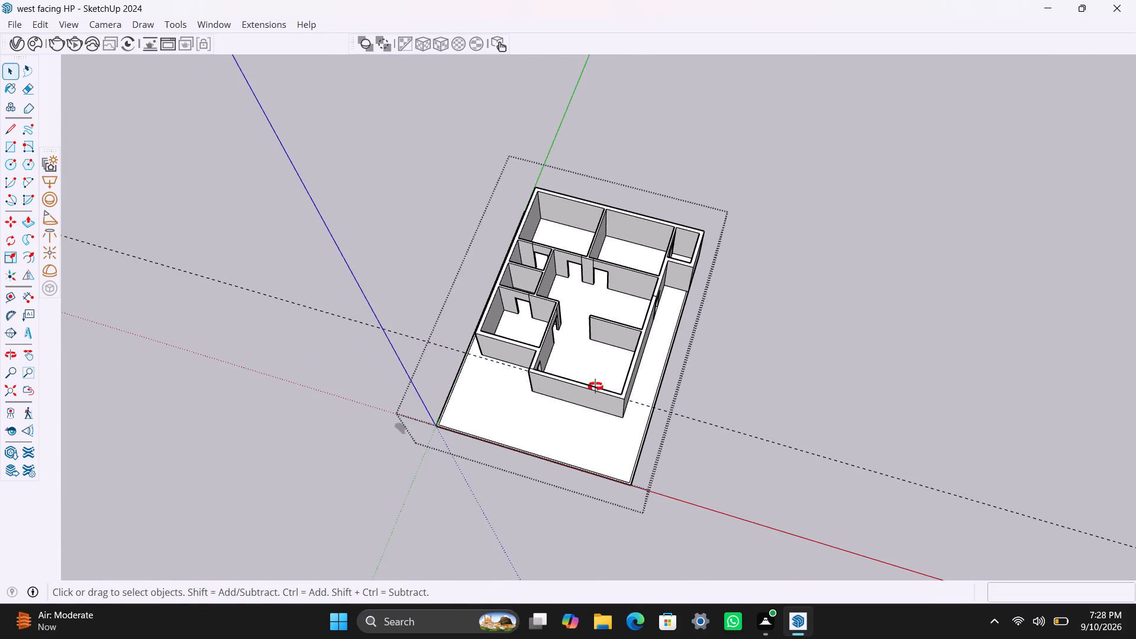
middle_drag(595, 386, 655, 309)
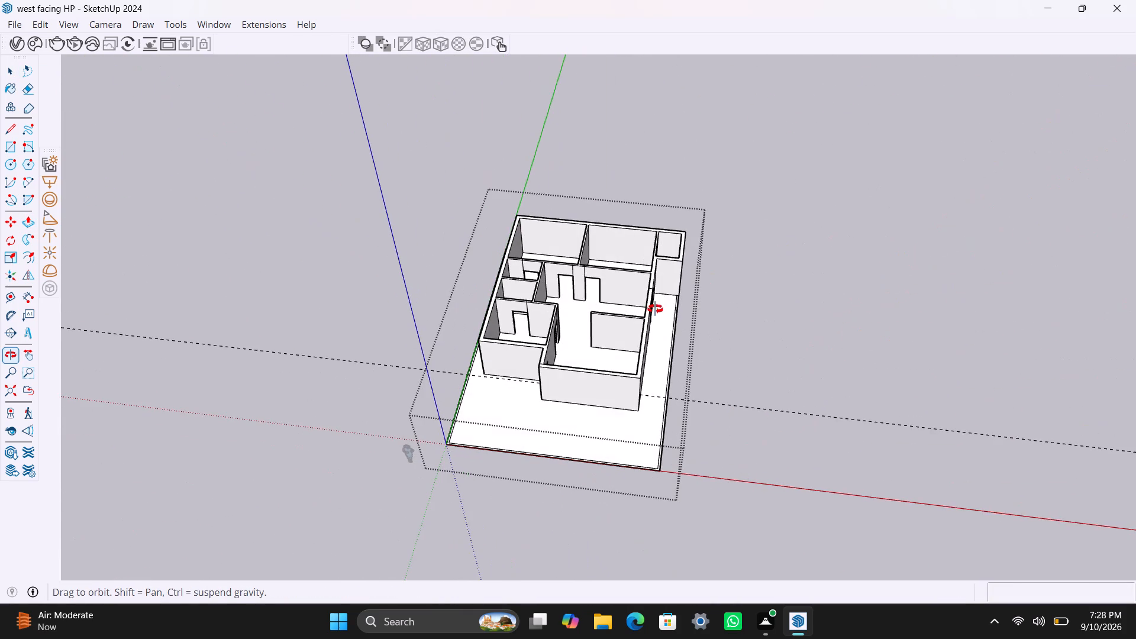
middle_drag(655, 309, 655, 311)
scroll(627, 366, down, 1)
scroll(658, 317, up, 1)
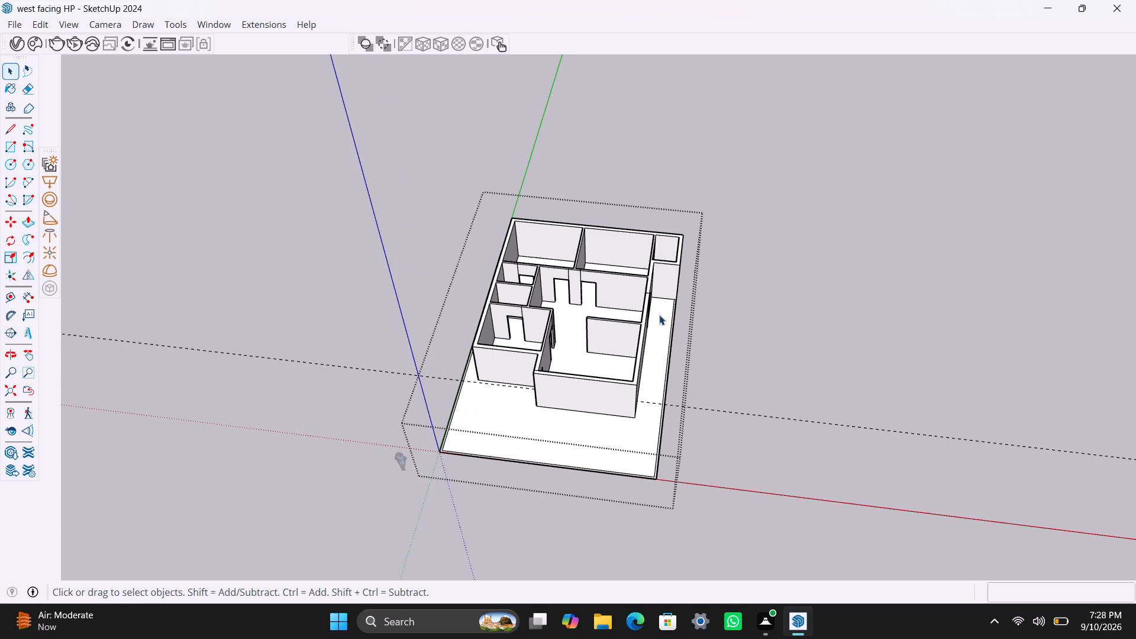
middle_drag(650, 302, 929, 282)
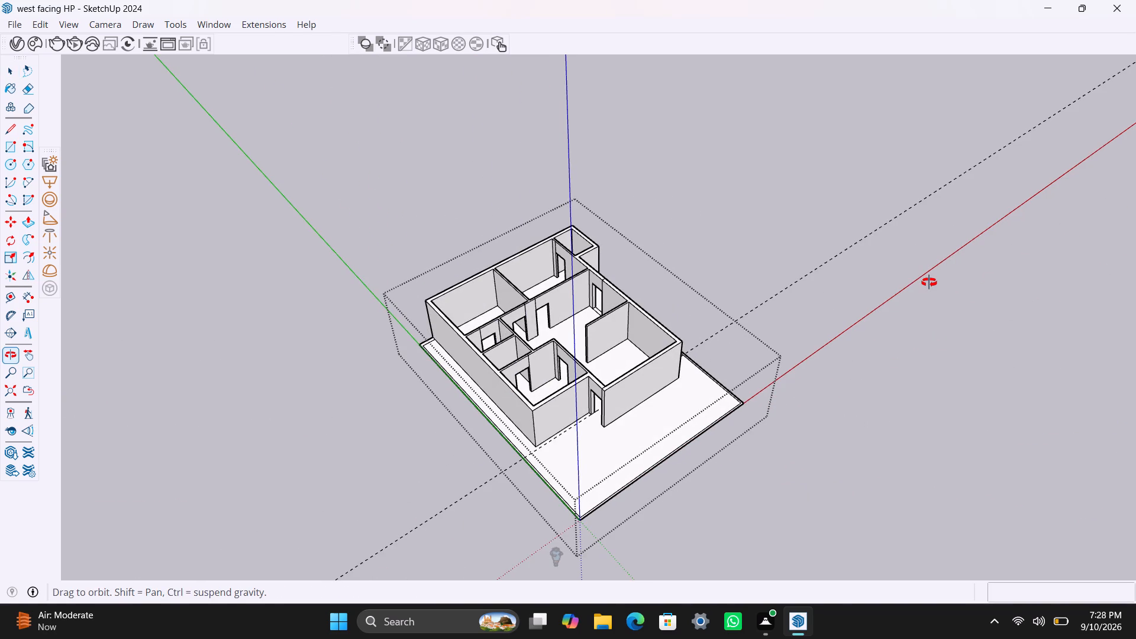
middle_drag(929, 282, 637, 327)
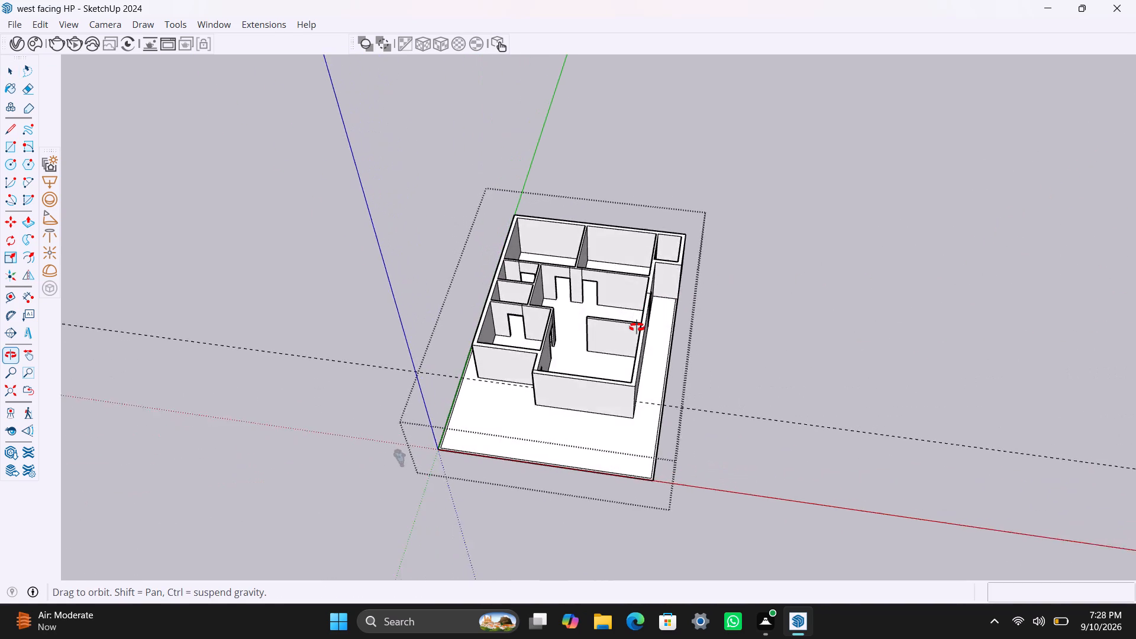
middle_drag(637, 327, 586, 372)
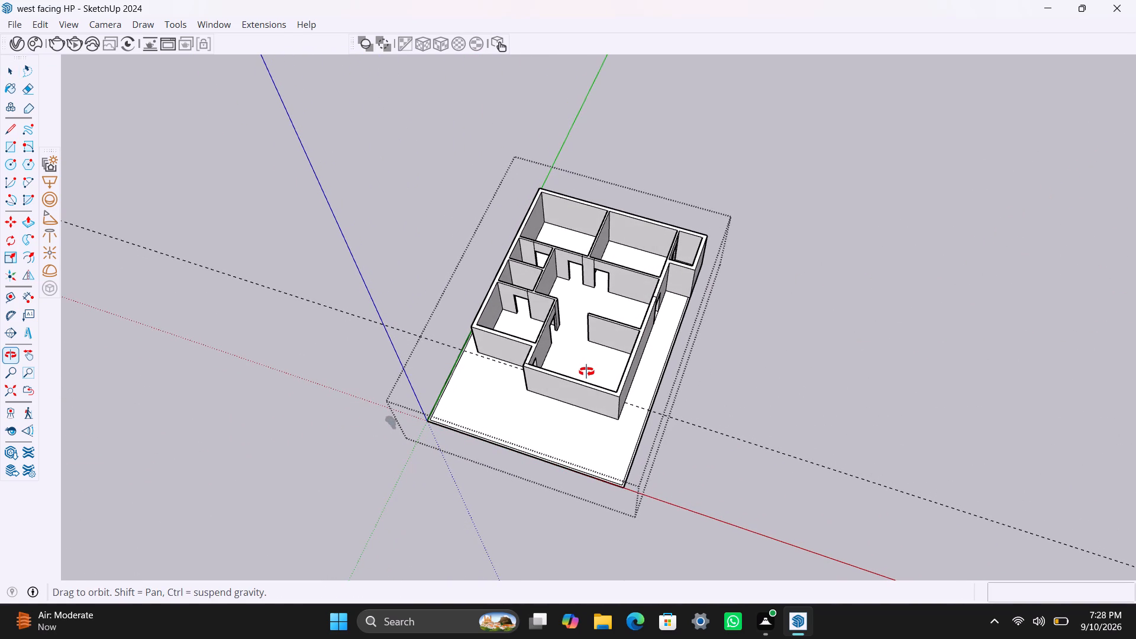
middle_drag(586, 372, 669, 316)
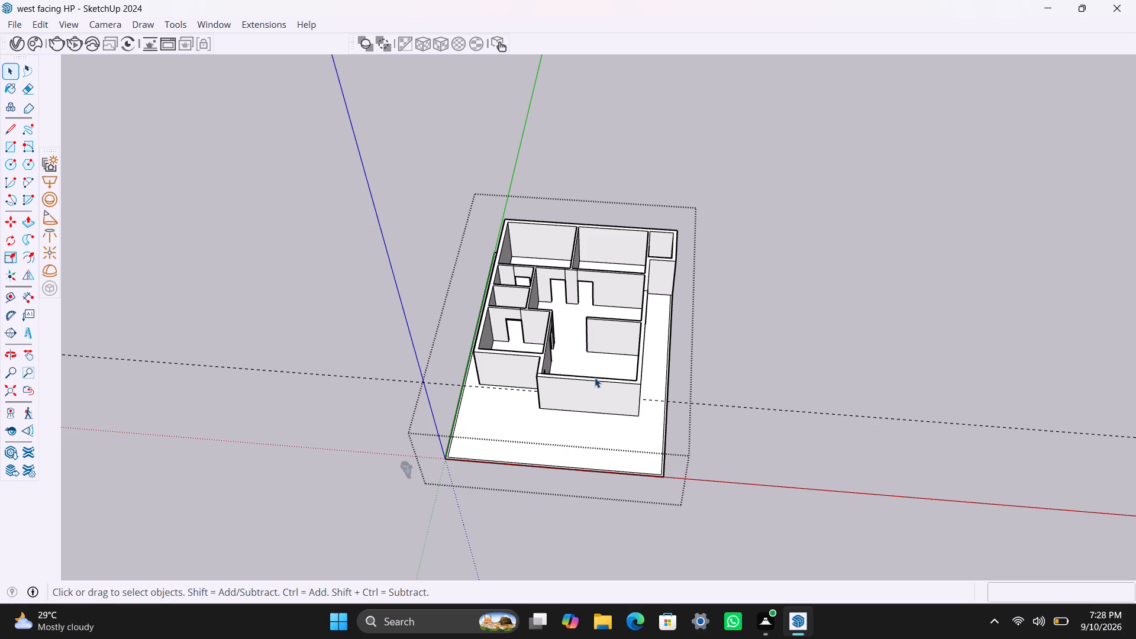
Place a guide 3'10" inward from the inner border line along the front edge of the base.
scroll(506, 380, down, 2)
scroll(588, 398, up, 3)
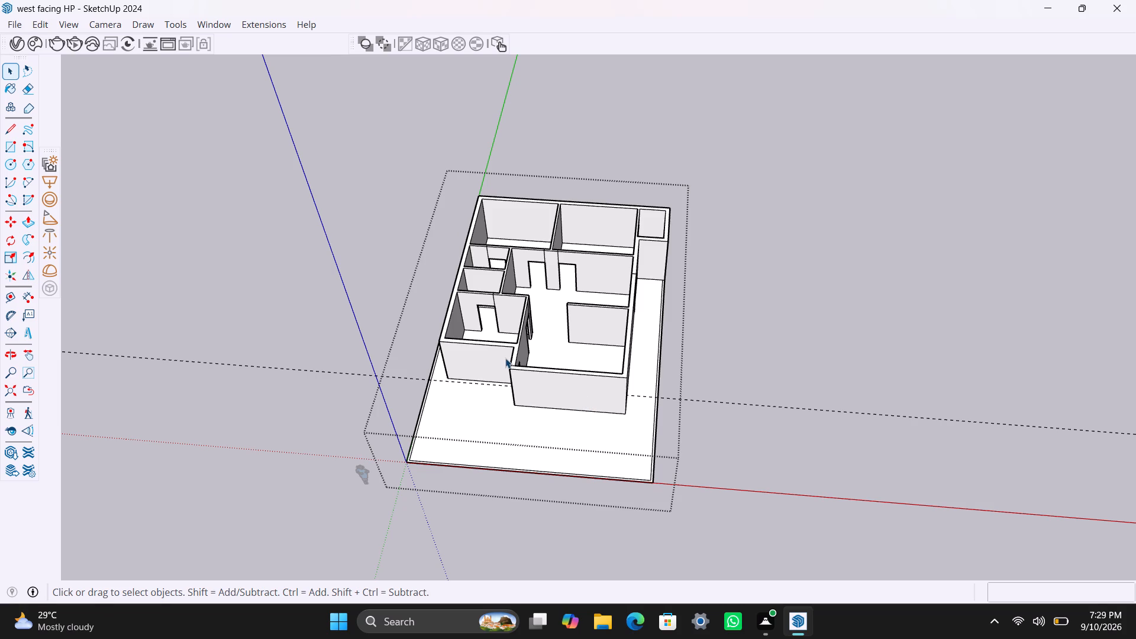
scroll(584, 467, down, 3)
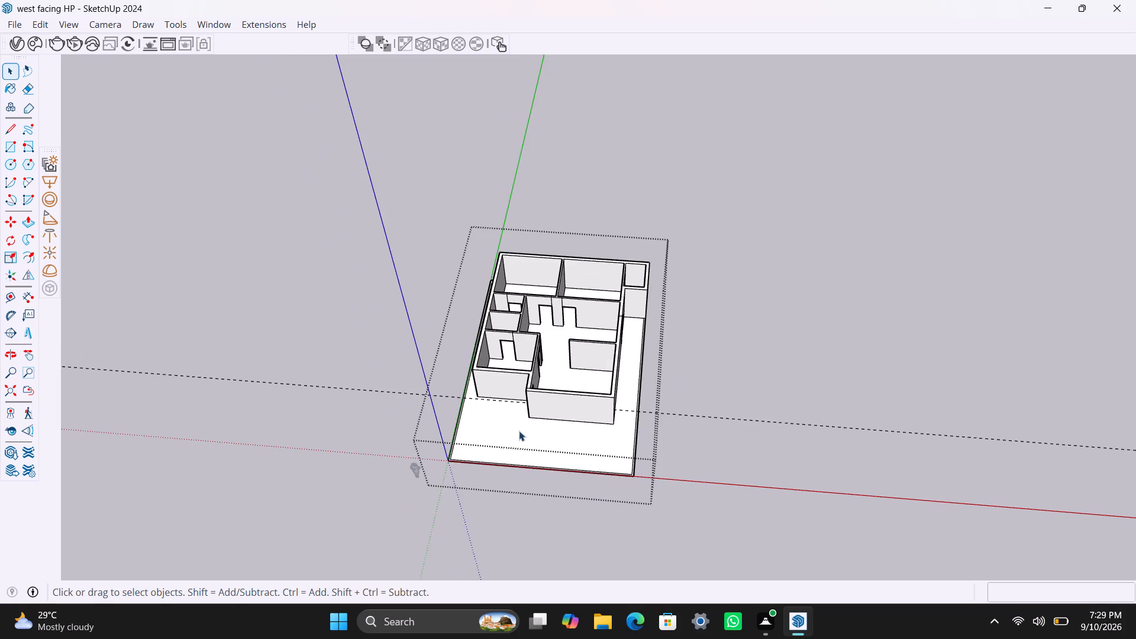
middle_drag(521, 433, 547, 552)
scroll(583, 450, up, 9)
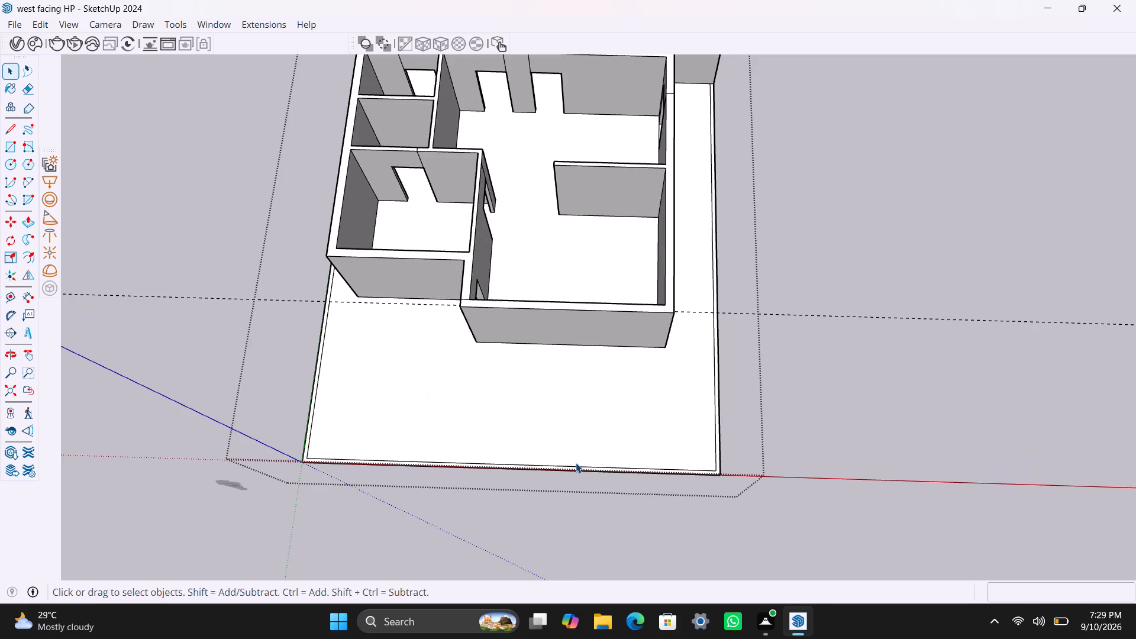
scroll(578, 466, up, 4)
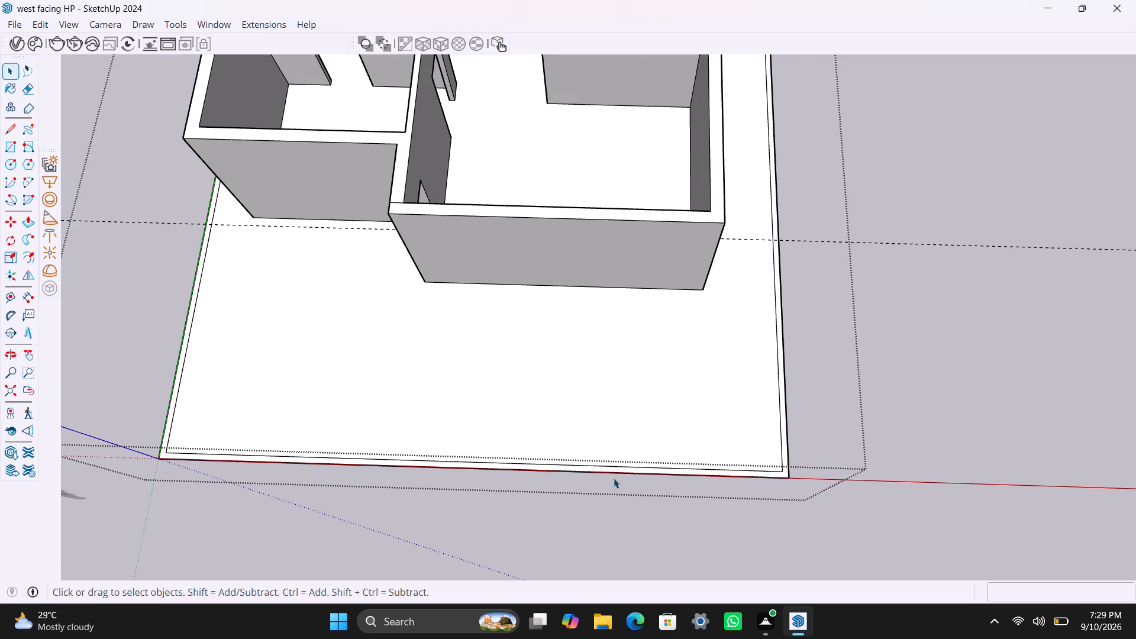
scroll(614, 478, up, 3)
middle_drag(612, 443, 618, 491)
scroll(609, 434, up, 2)
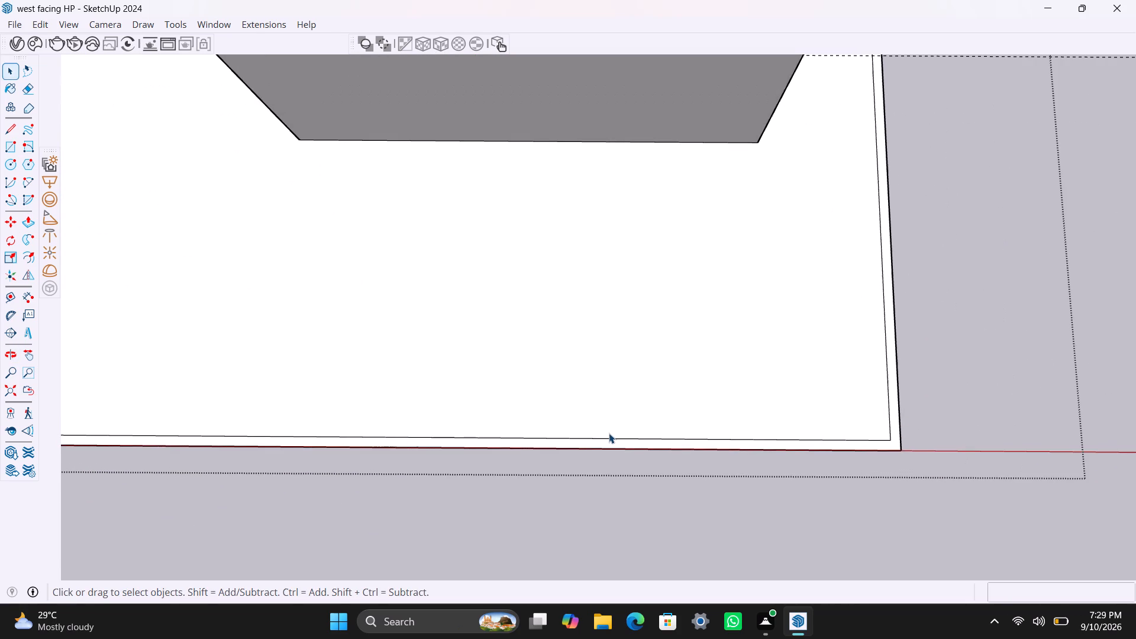
key(t)
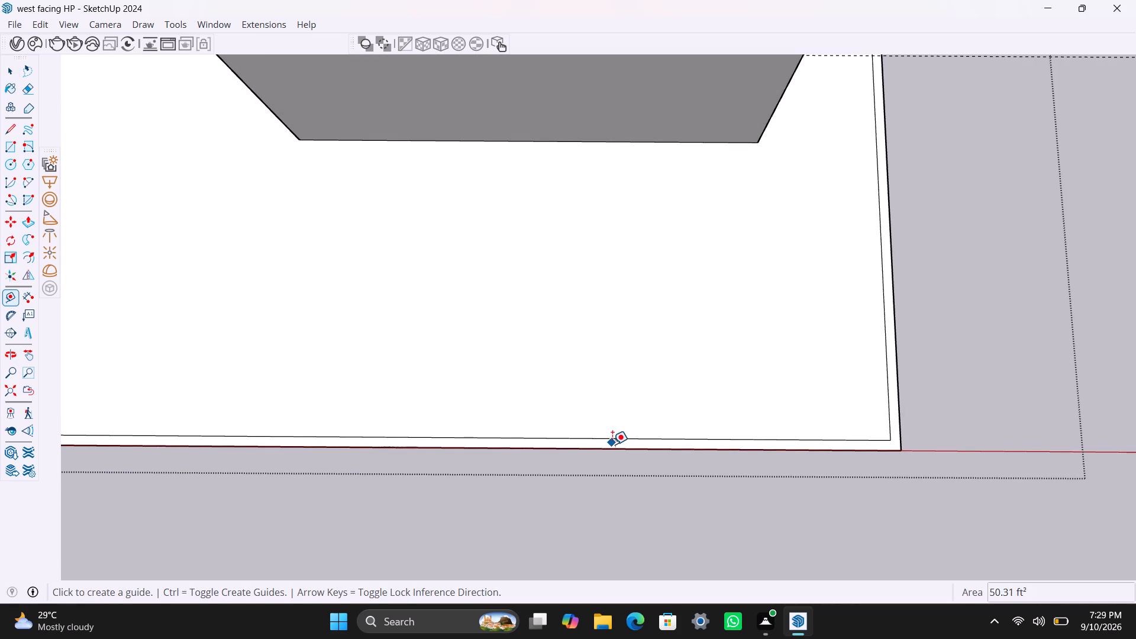
click(617, 440)
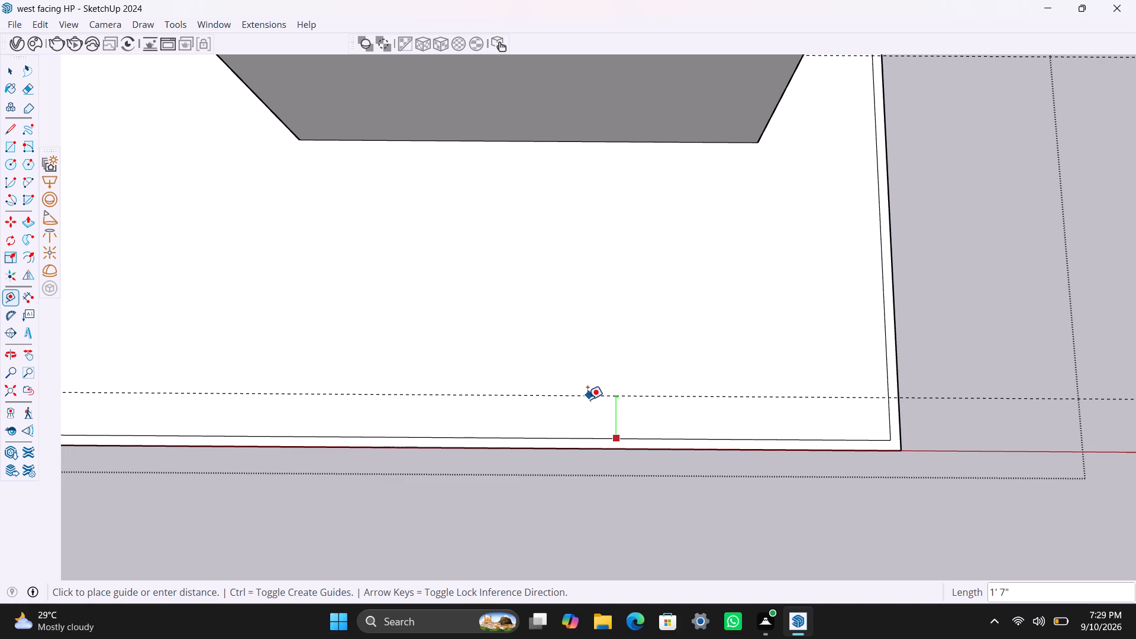
text(3'10)
key(shift+quotedbl)
key(Return)
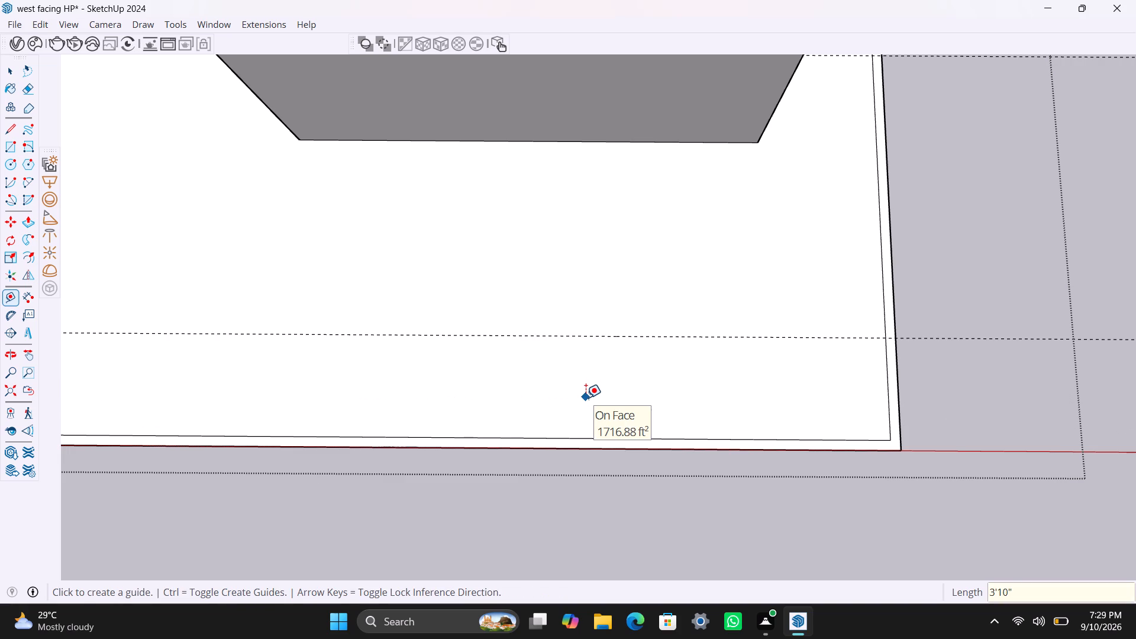
Place a second parallel guide 9" from the 3'10" guide, on the side toward the building.
click(607, 333)
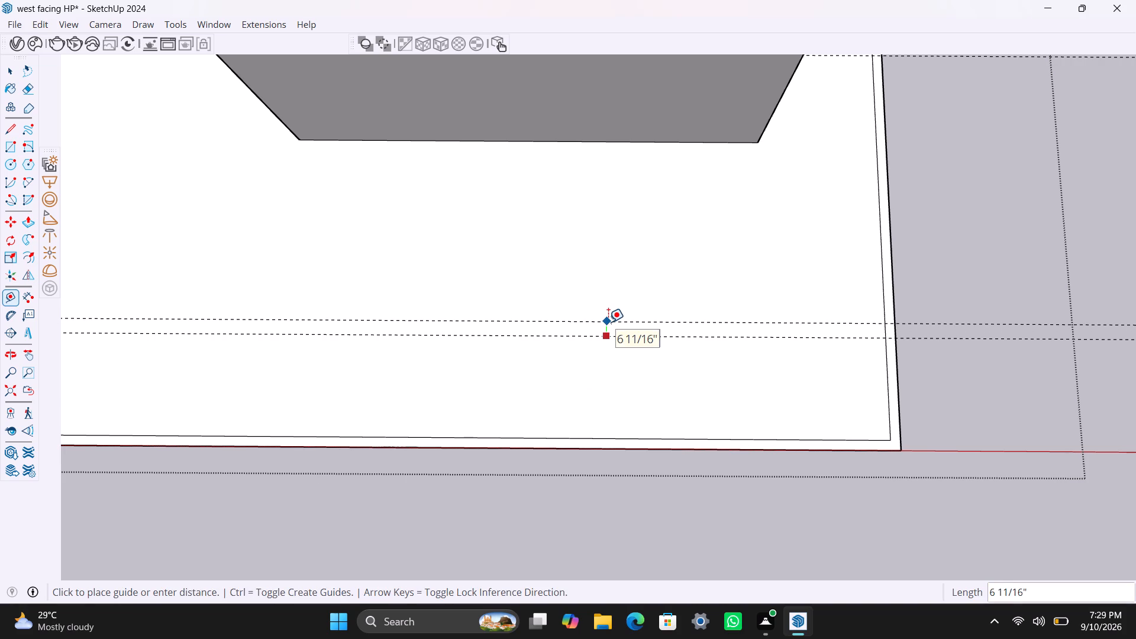
text(9")
key(Return)
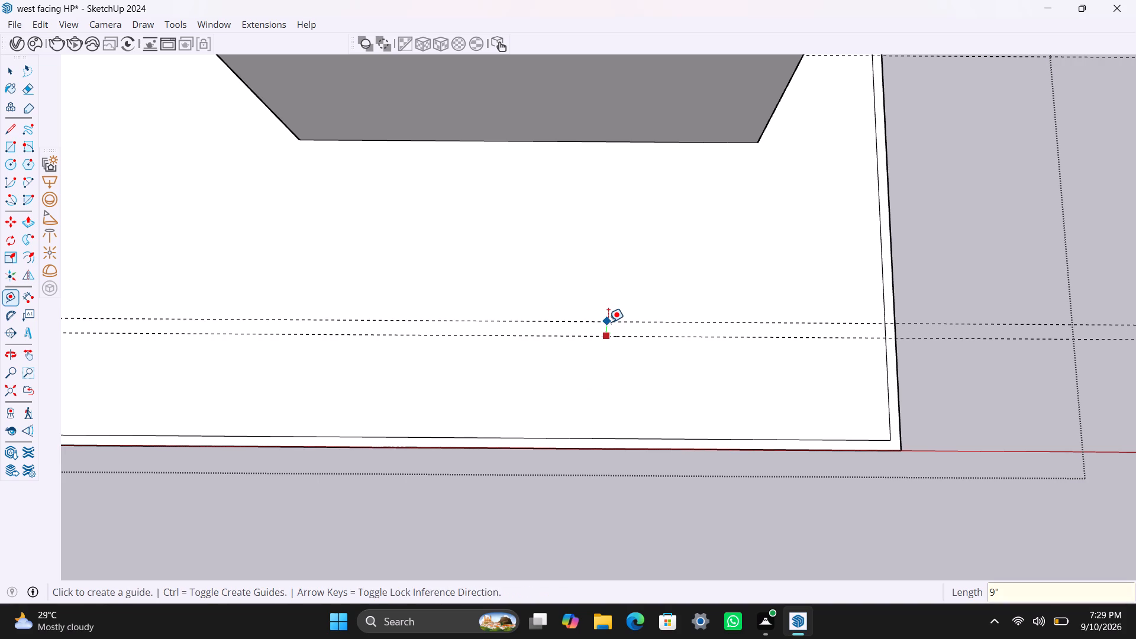
key(space)
Copy the vertical outer corner edge of the hall front wall 9" inward along the wall's front face.
scroll(760, 141, down, 3)
click(760, 140)
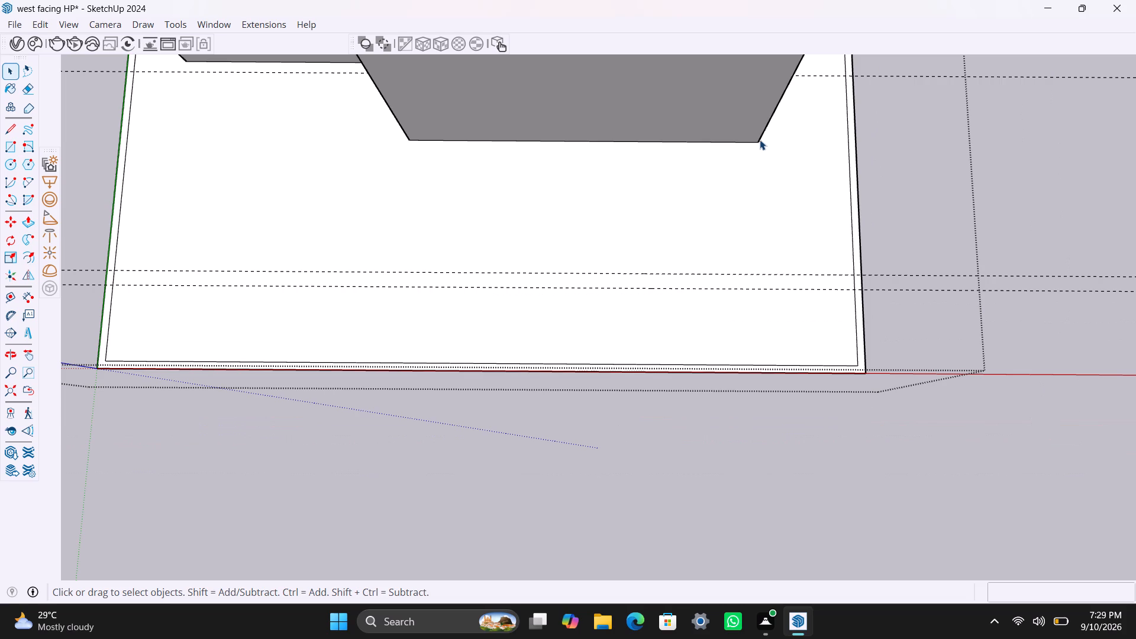
key(m)
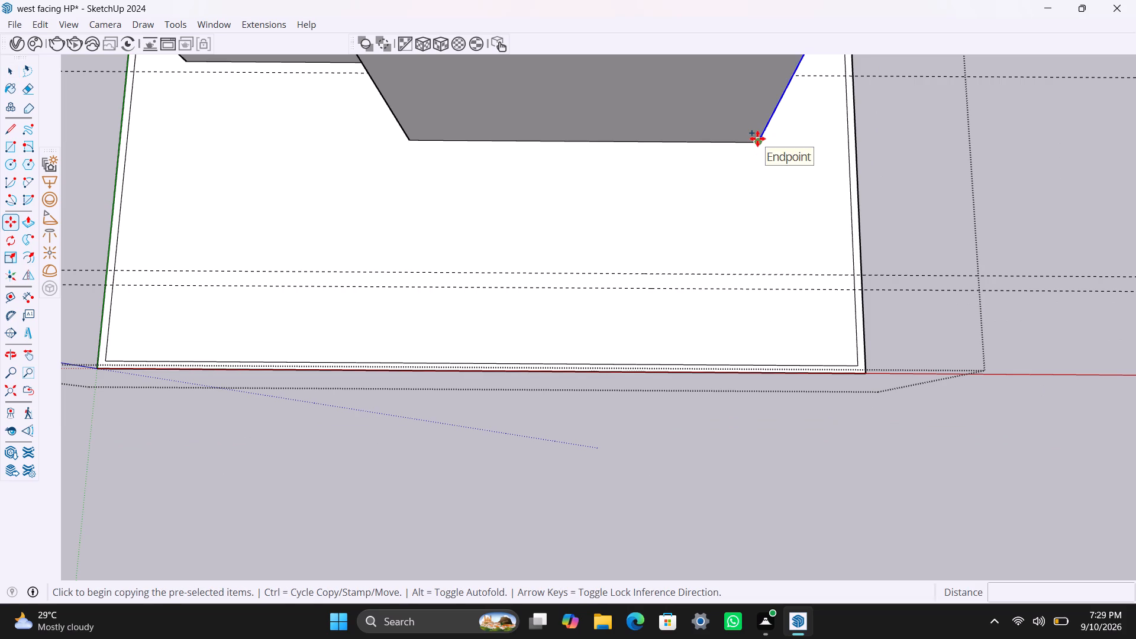
click(757, 138)
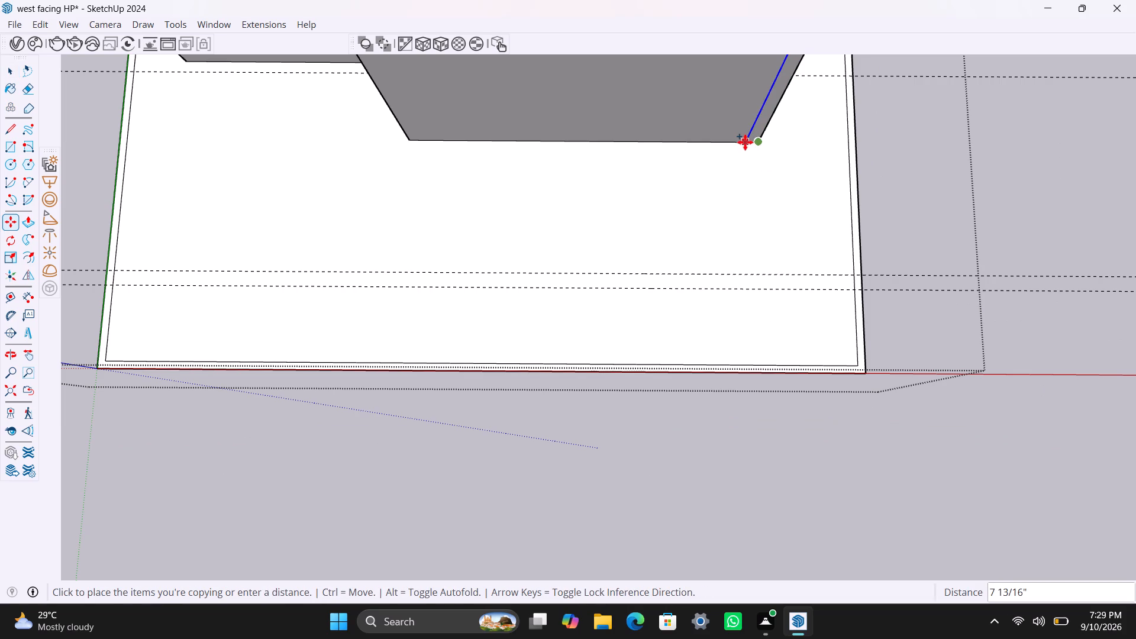
text(9")
key(Return)
key(space)
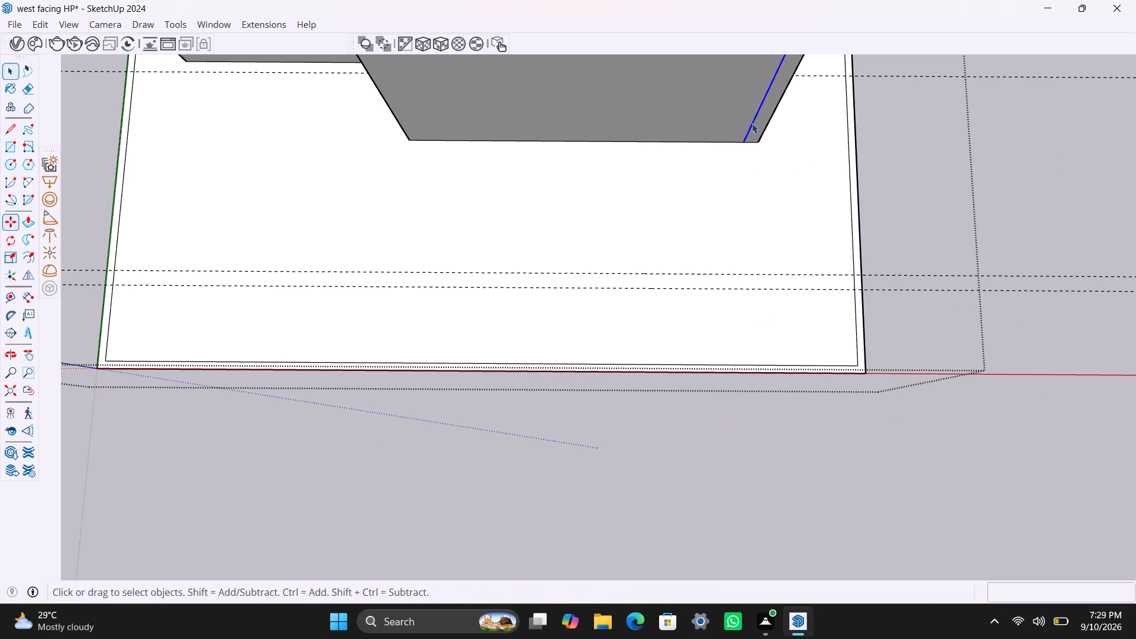
Push/Pull the 9" corner strip about 8' toward the front edge, ending flush with the guide nearest that edge.
scroll(758, 120, up, 1)
click(758, 120)
key(p)
drag(758, 120, 744, 299)
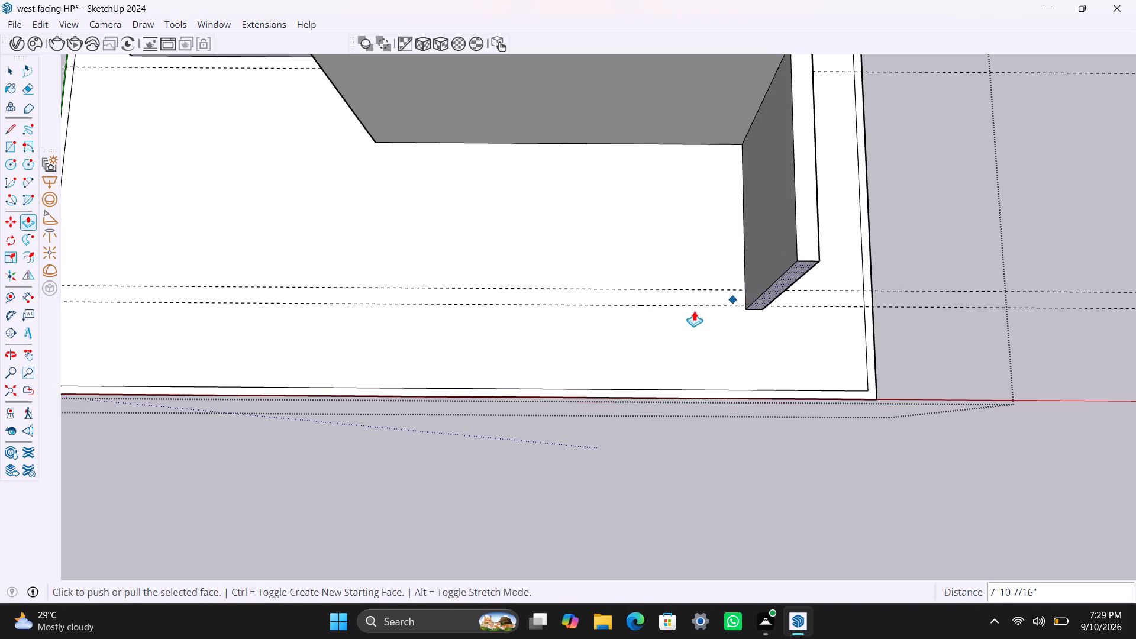
key(space)
scroll(731, 318, up, 6)
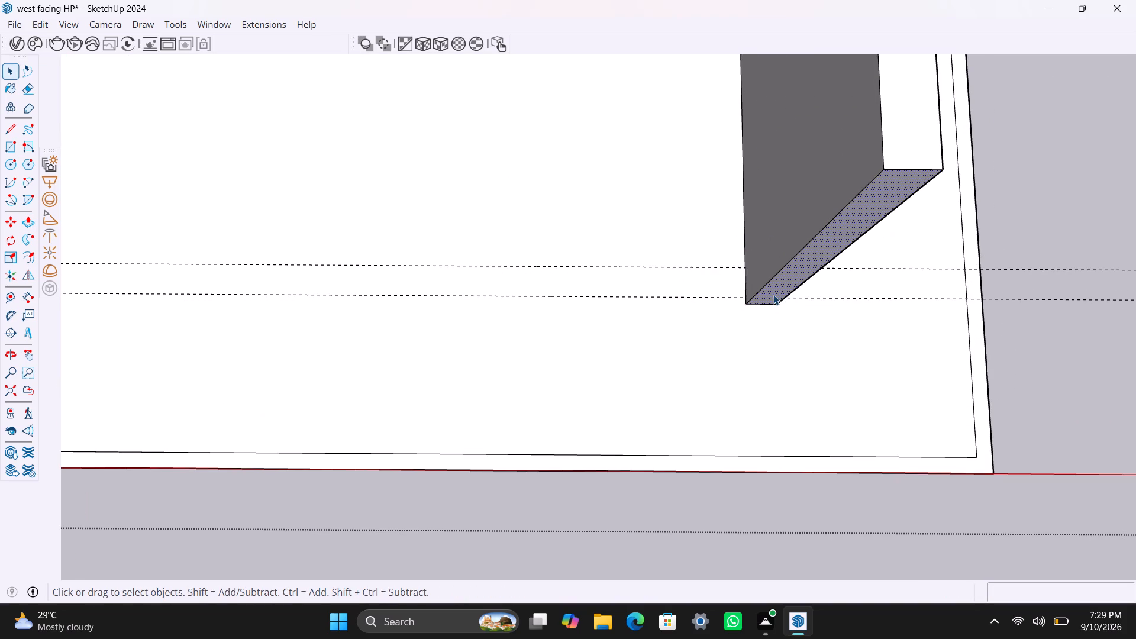
key(p)
click(782, 273)
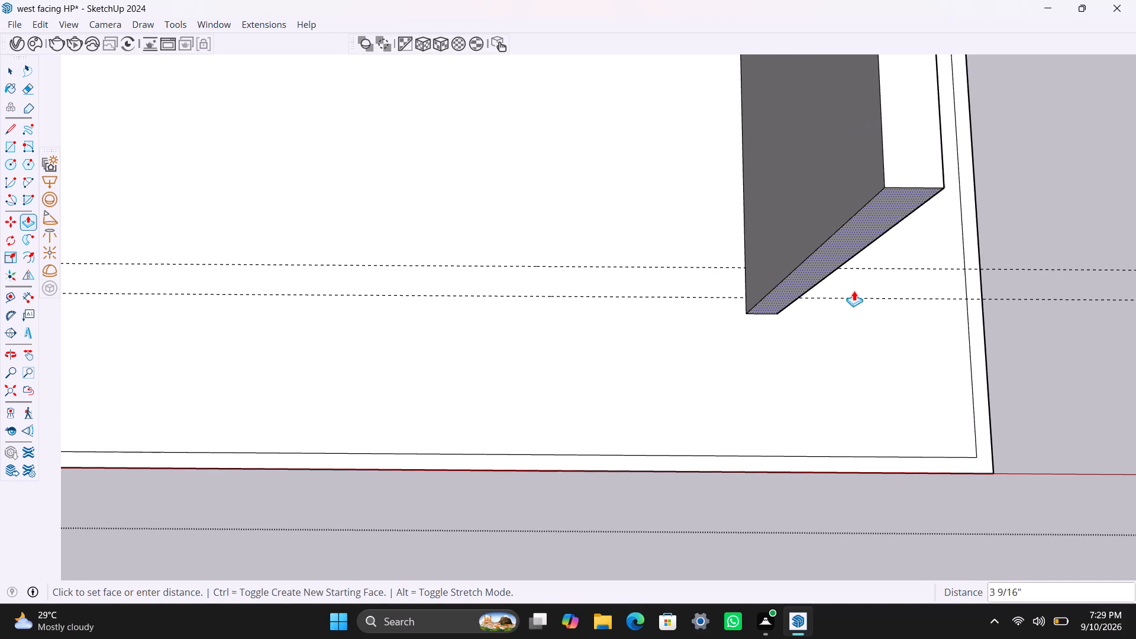
click(863, 299)
scroll(718, 302, down, 9)
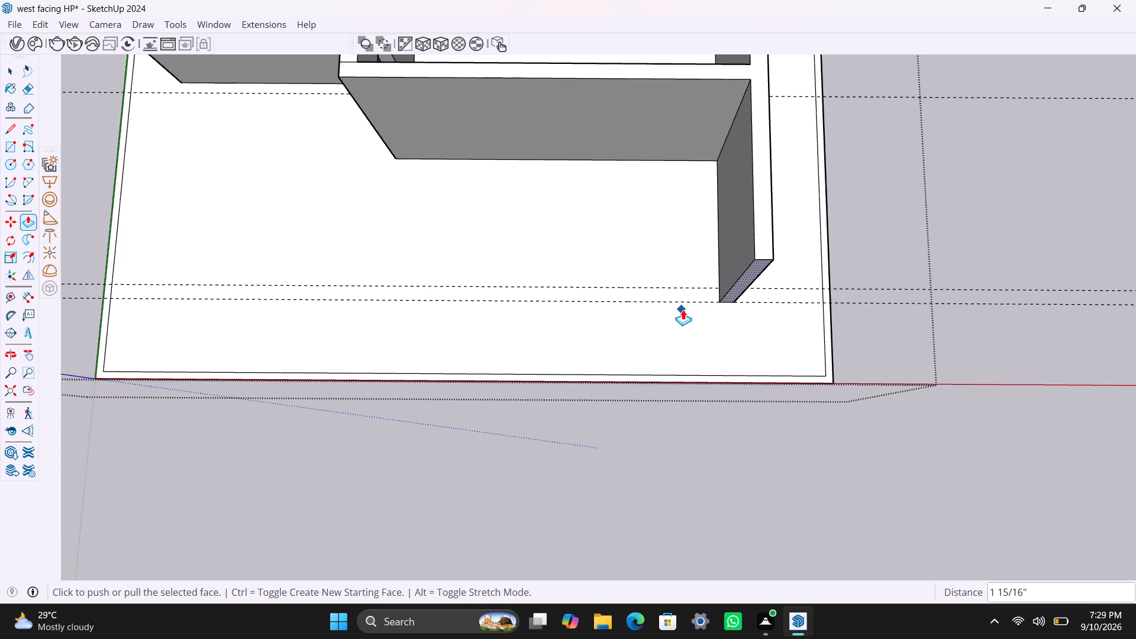
Copy the new side wall's inner vertical end edge 9" back along its inner face to the second guide.
middle_drag(689, 312, 936, 314)
scroll(676, 238, up, 2)
key(space)
scroll(684, 225, up, 4)
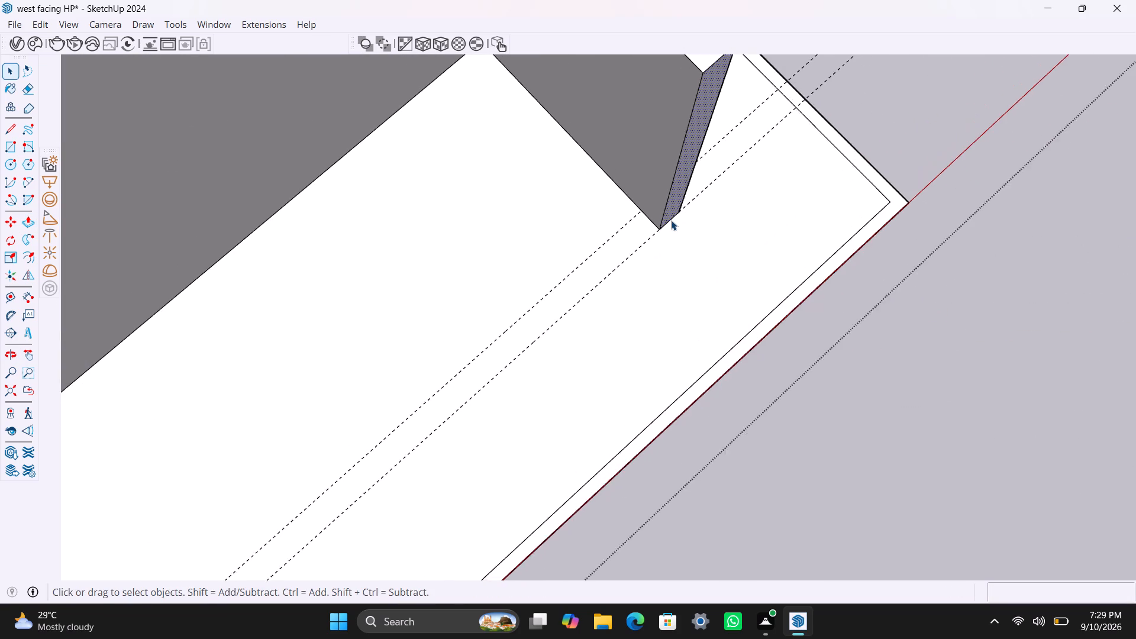
scroll(671, 220, up, 1)
click(660, 223)
key(m)
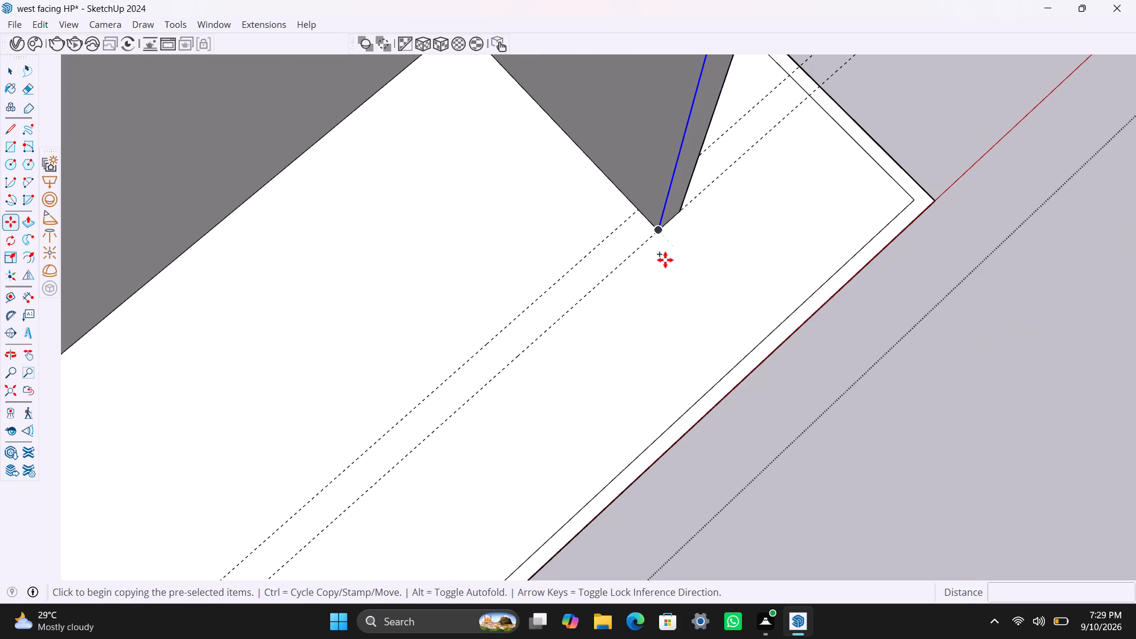
click(663, 234)
click(640, 217)
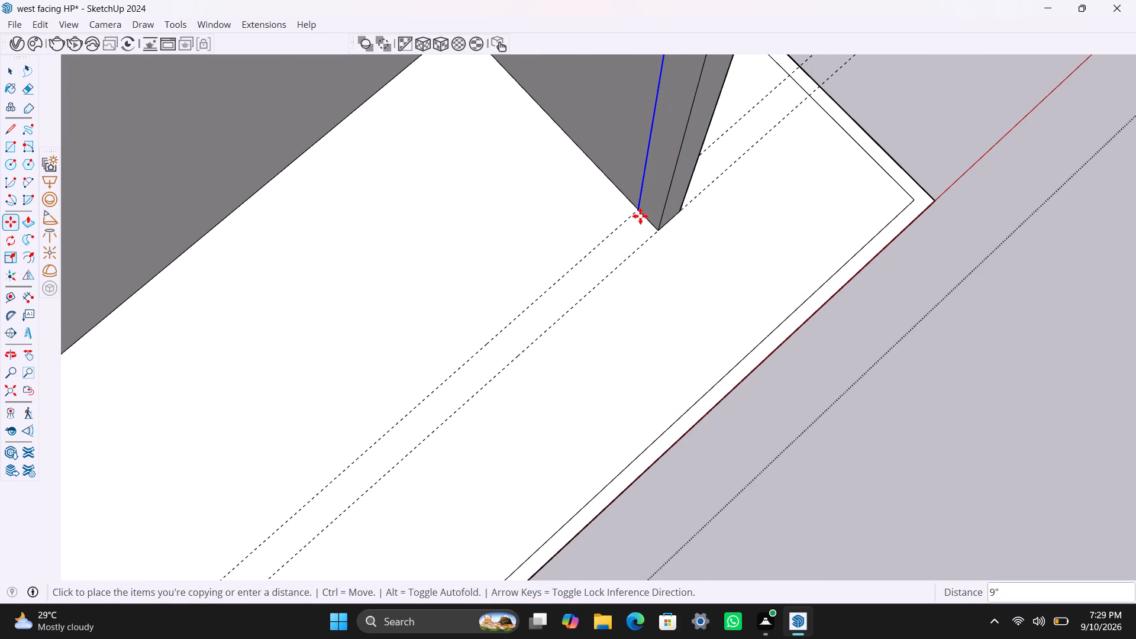
key(space)
Push/Pull the 9" strip at the side wall's end about 2'10" along the guides to start the front return wall.
scroll(670, 164, left, 1)
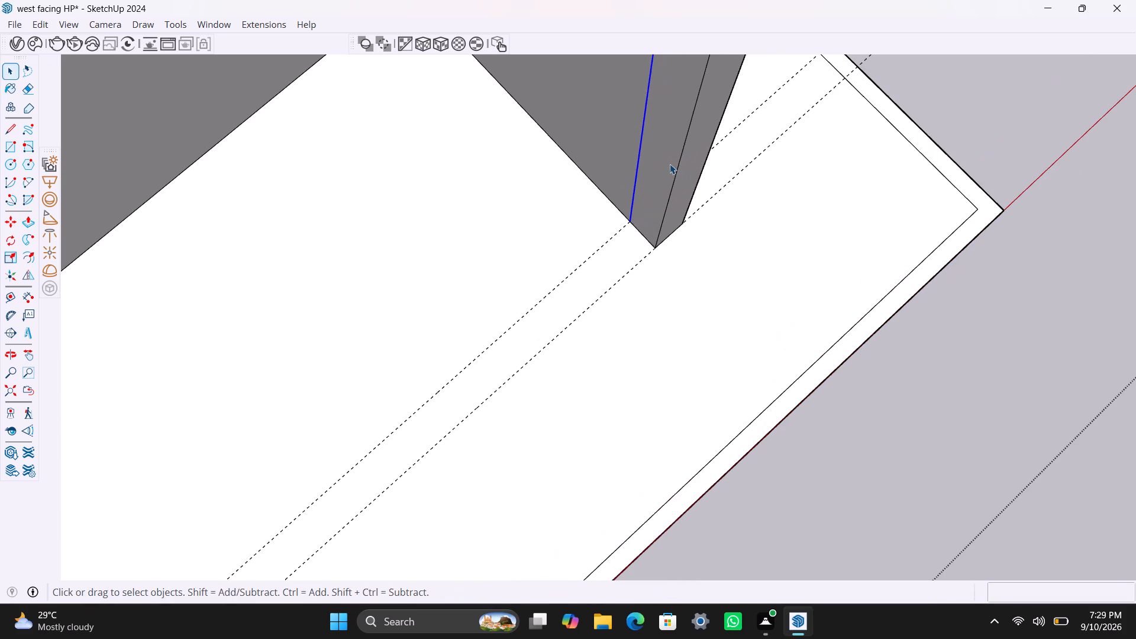
click(661, 163)
key(p)
drag(661, 167, 504, 272)
scroll(490, 299, down, 5)
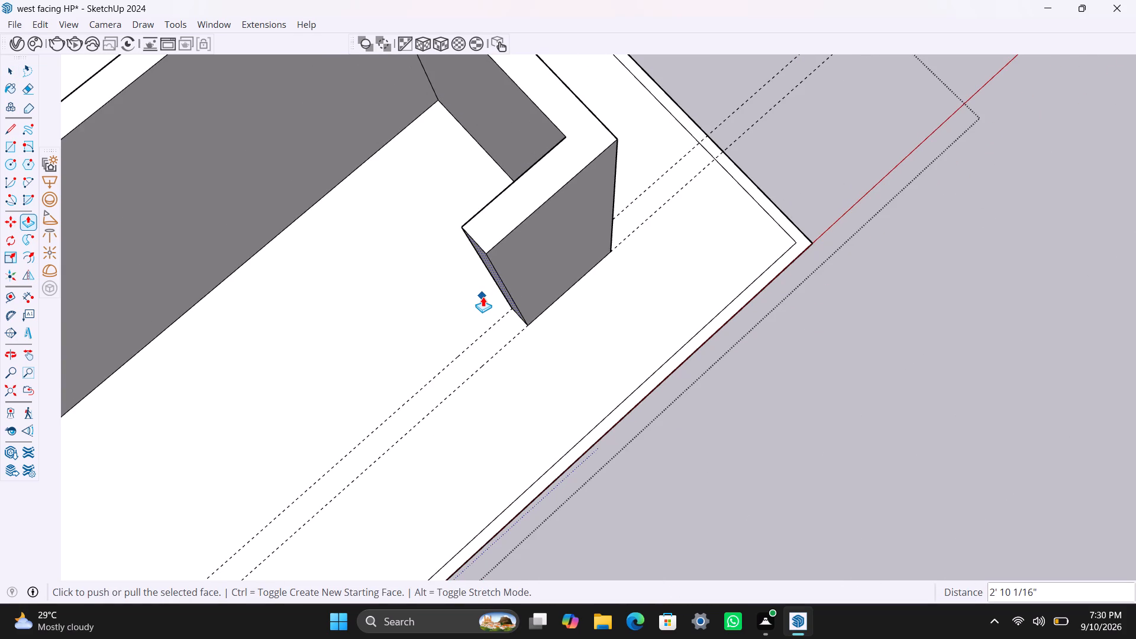
Extend the return wall's end along the guides by about 7' and a further 11", and save the model.
scroll(482, 310, down, 3)
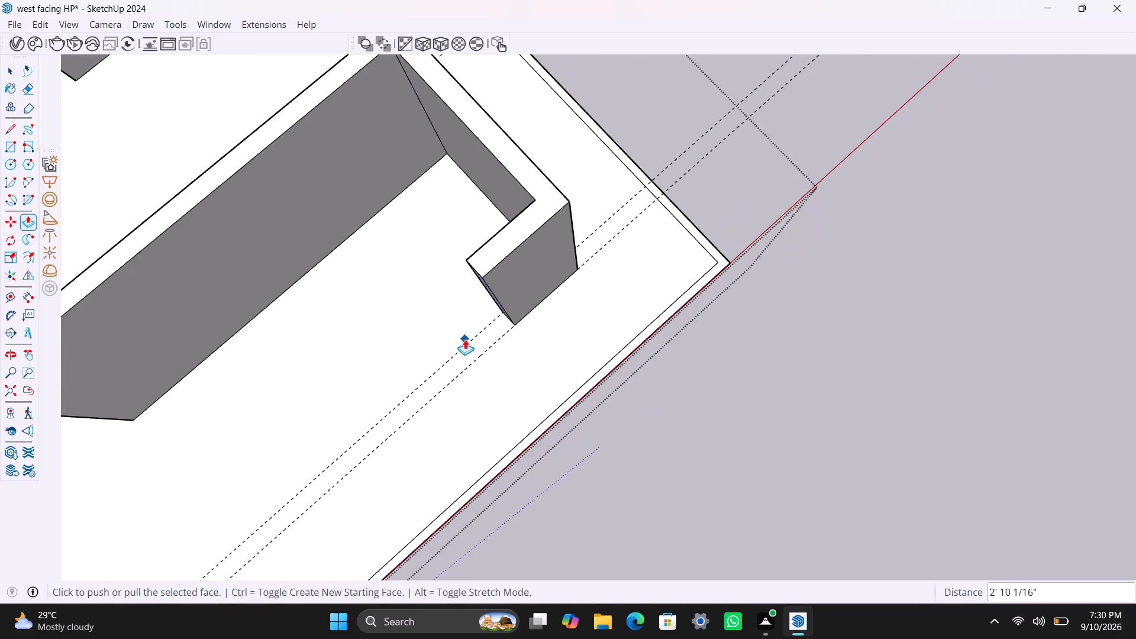
scroll(464, 339, down, 4)
shift+middle_drag(457, 346, 614, 291)
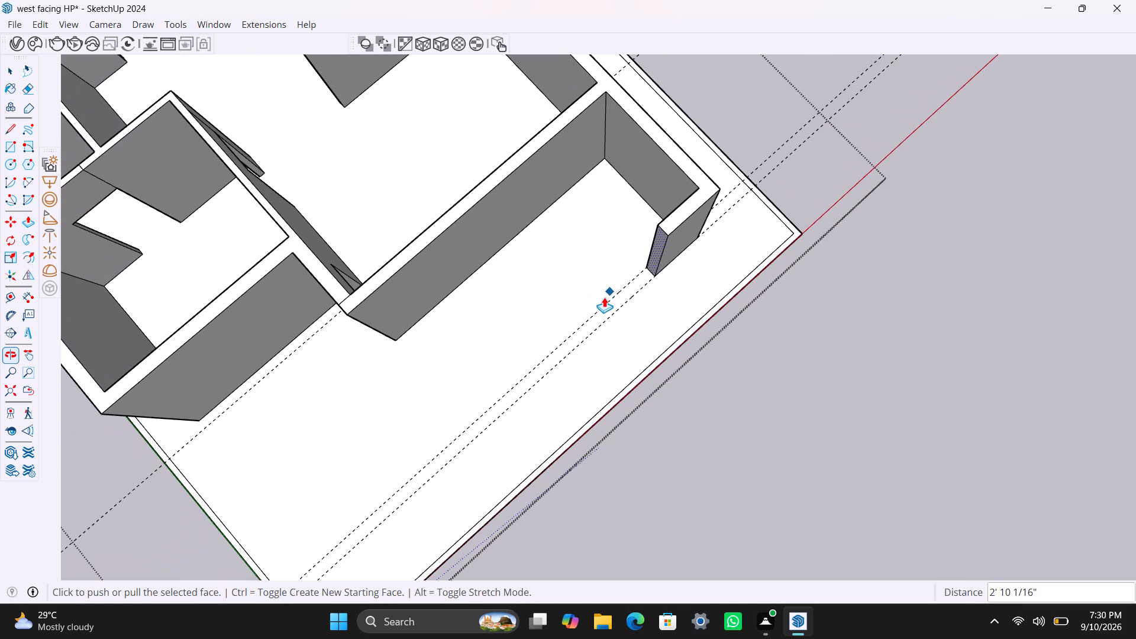
drag(659, 254, 649, 275)
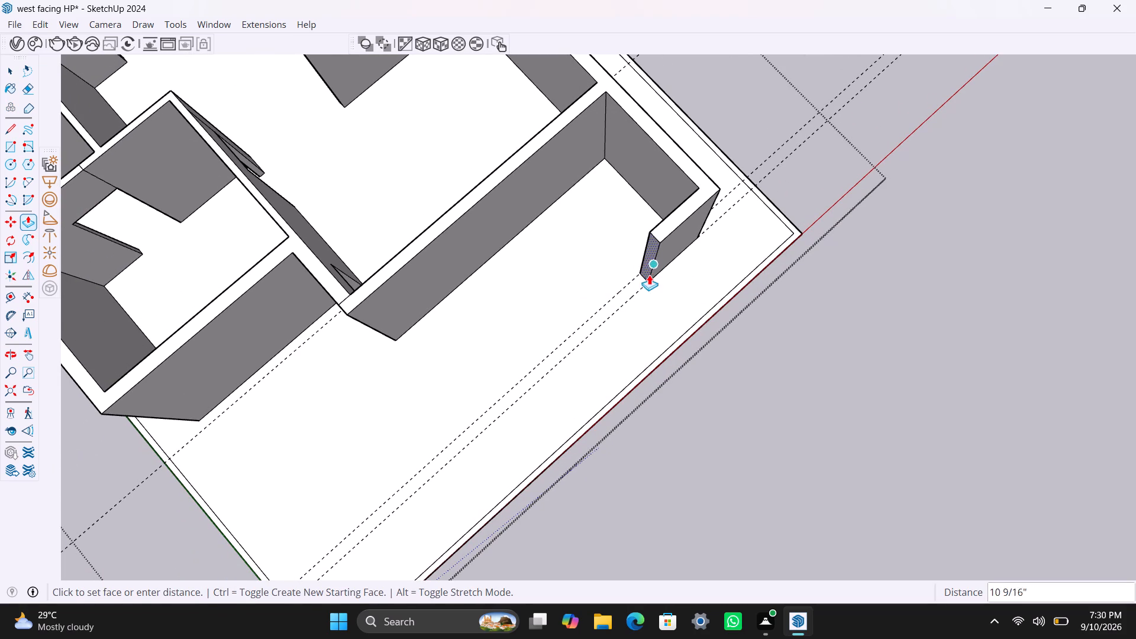
drag(649, 275, 569, 341)
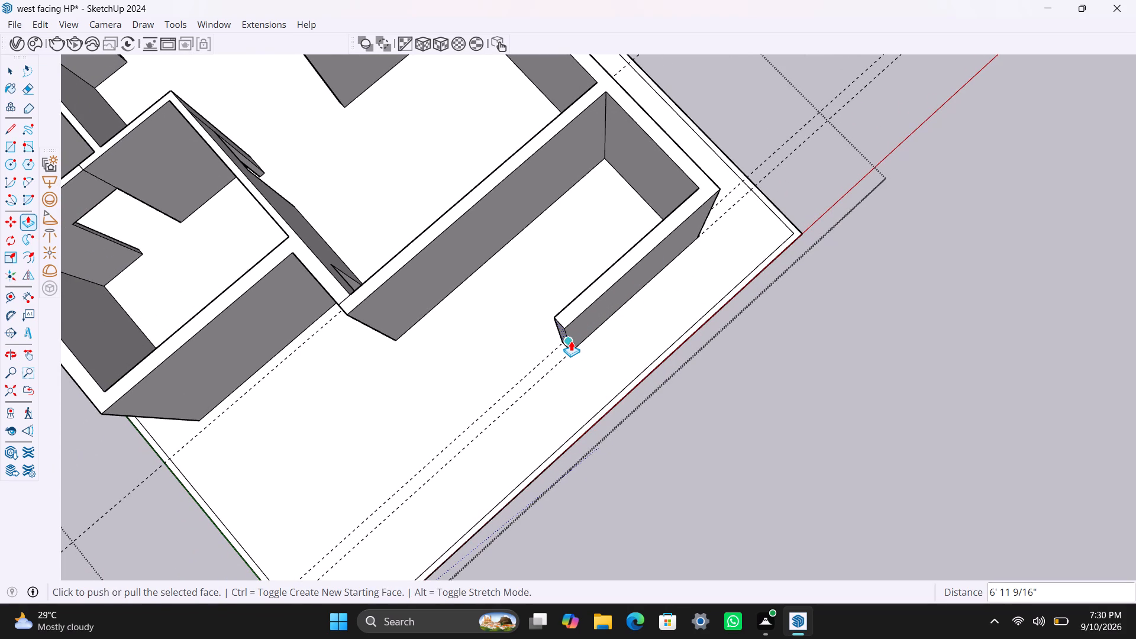
click(562, 331)
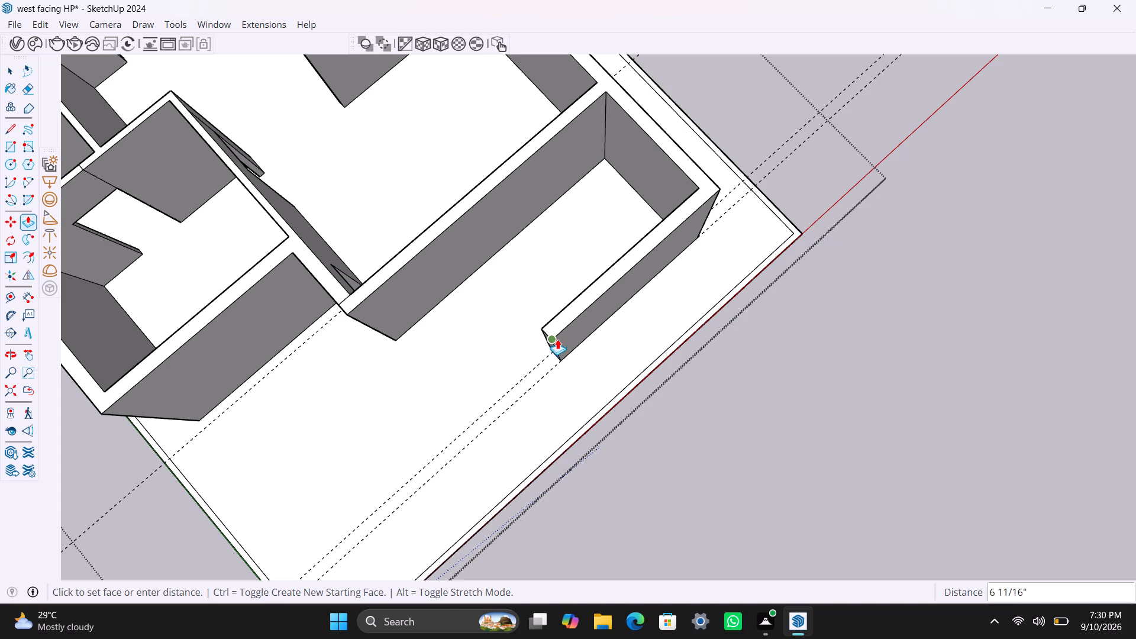
click(556, 347)
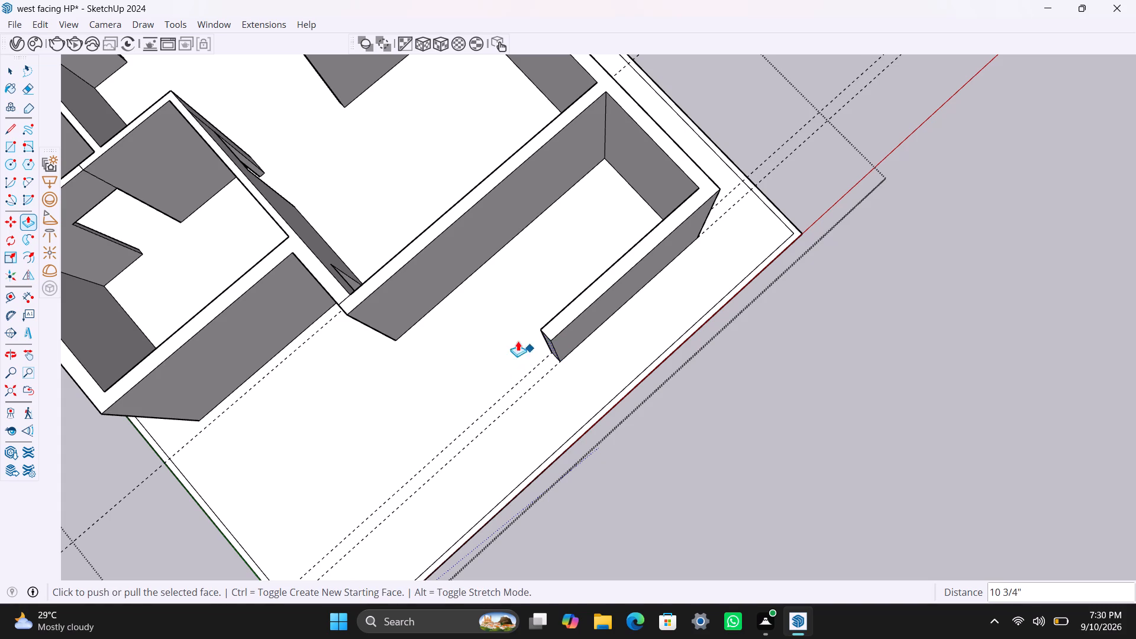
key(space)
key(ctrl+s)
key(space)
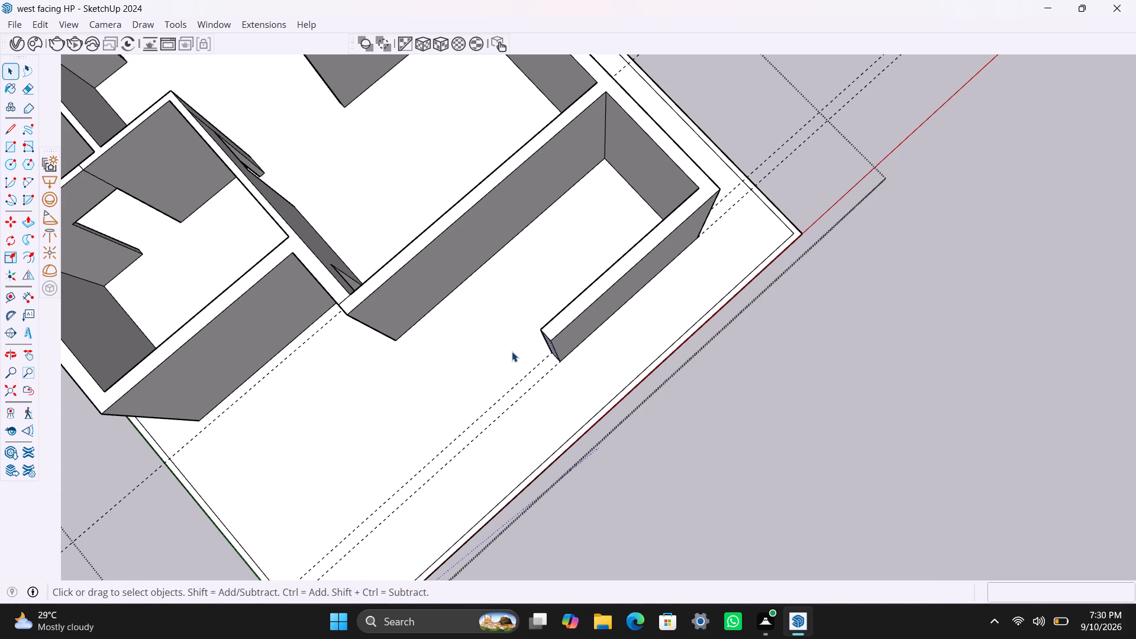
Examine the new front return wall and its free end in relation to the building from several angles.
scroll(512, 351, down, 5)
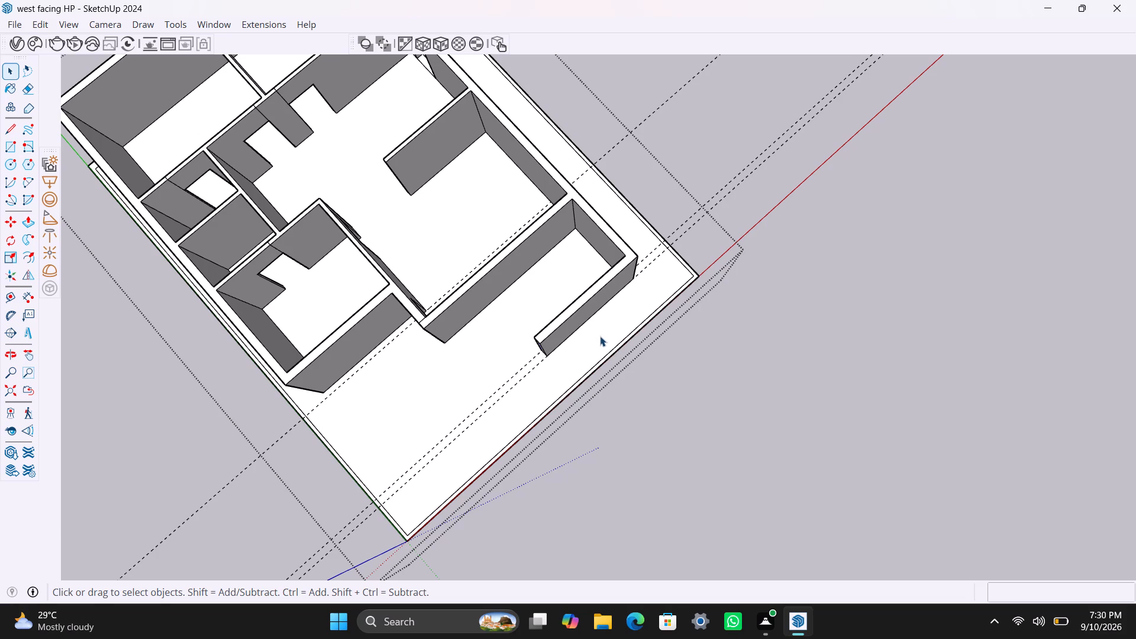
scroll(496, 268, down, 4)
middle_drag(482, 358, 705, 209)
scroll(545, 409, down, 2)
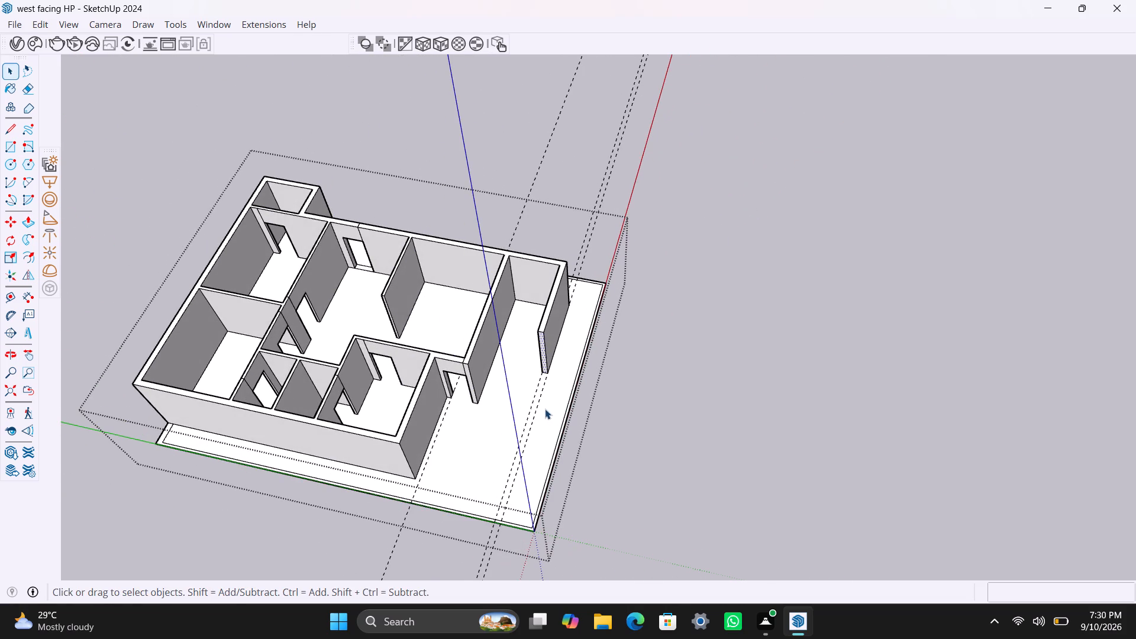
middle_drag(528, 390, 277, 450)
scroll(521, 357, up, 7)
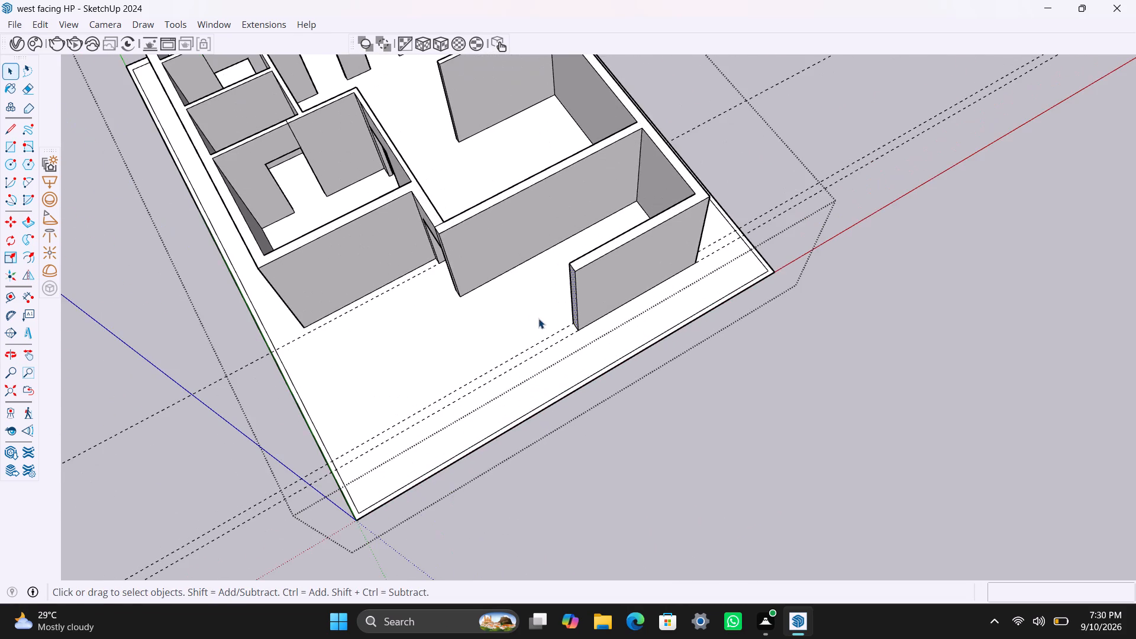
middle_drag(539, 321, 442, 340)
scroll(551, 277, up, 2)
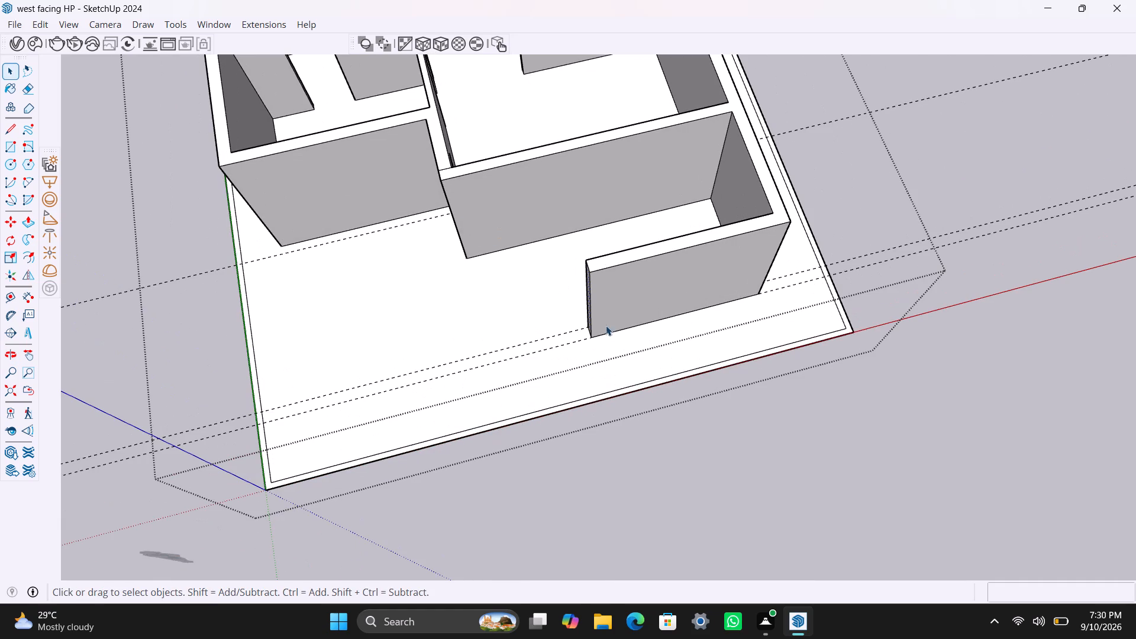
scroll(585, 315, up, 3)
middle_drag(593, 309, 738, 285)
scroll(576, 313, up, 2)
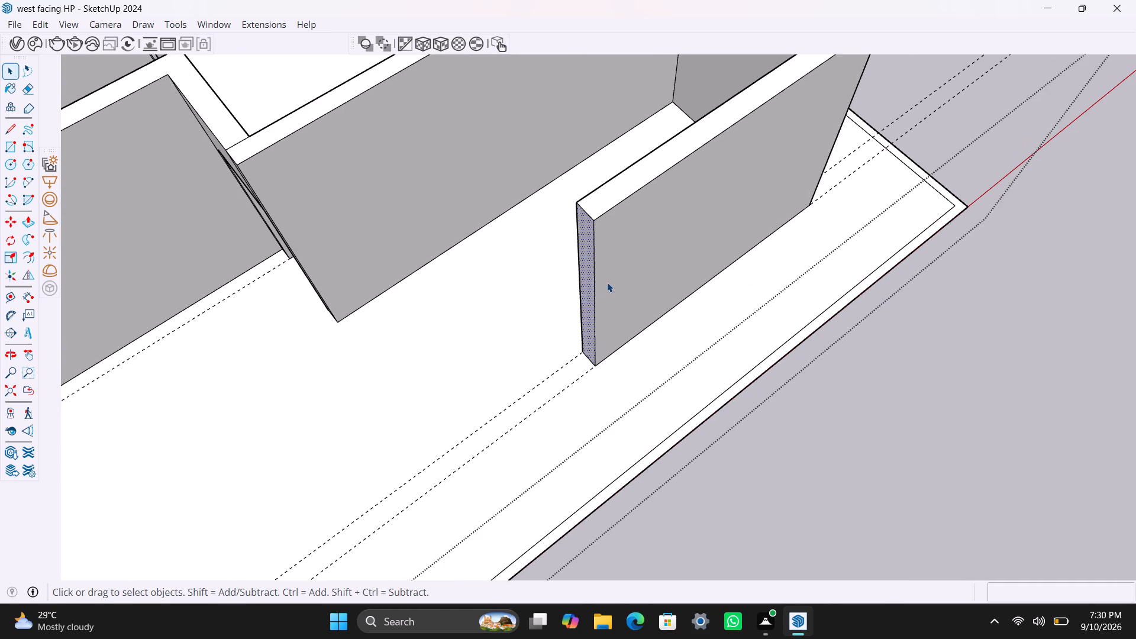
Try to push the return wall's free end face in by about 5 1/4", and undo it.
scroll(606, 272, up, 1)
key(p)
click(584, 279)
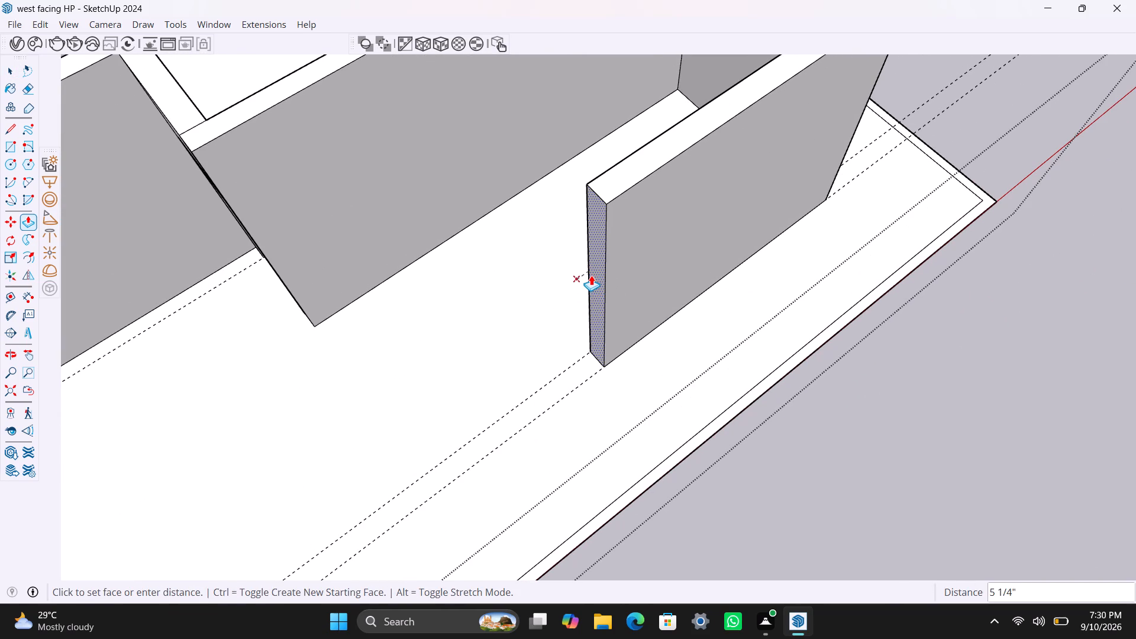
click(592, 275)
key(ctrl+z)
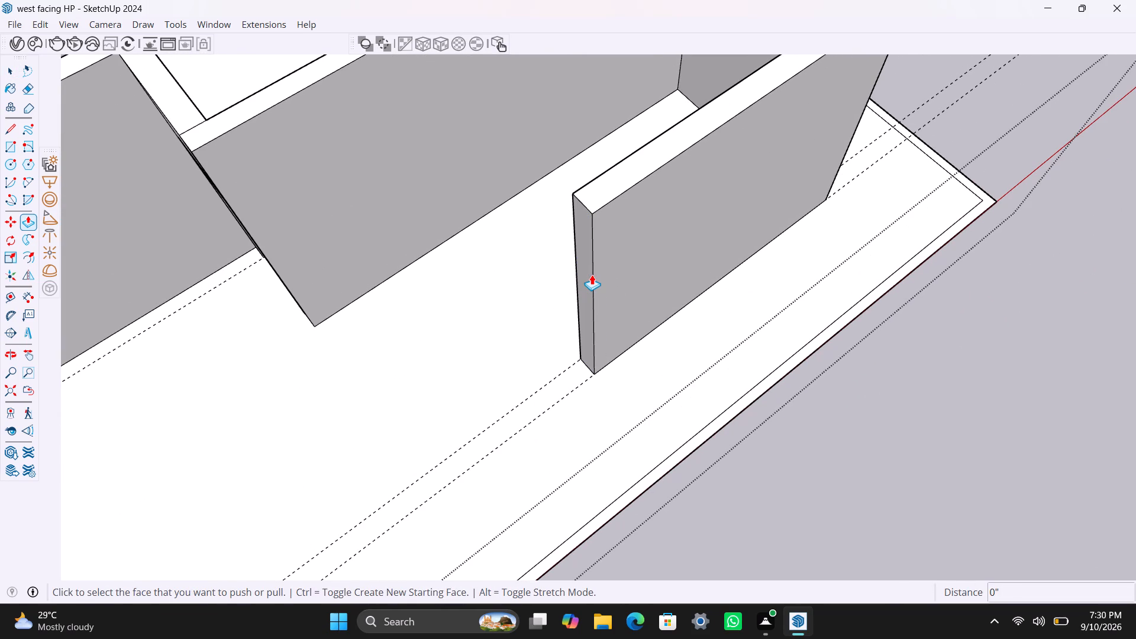
Undo the return wall's earlier extrusions and Push/Pull the 9" strip on the side wall 9' along the guides instead.
key(ctrl+z)
key(ctrl+z)
key(ctrl+z)
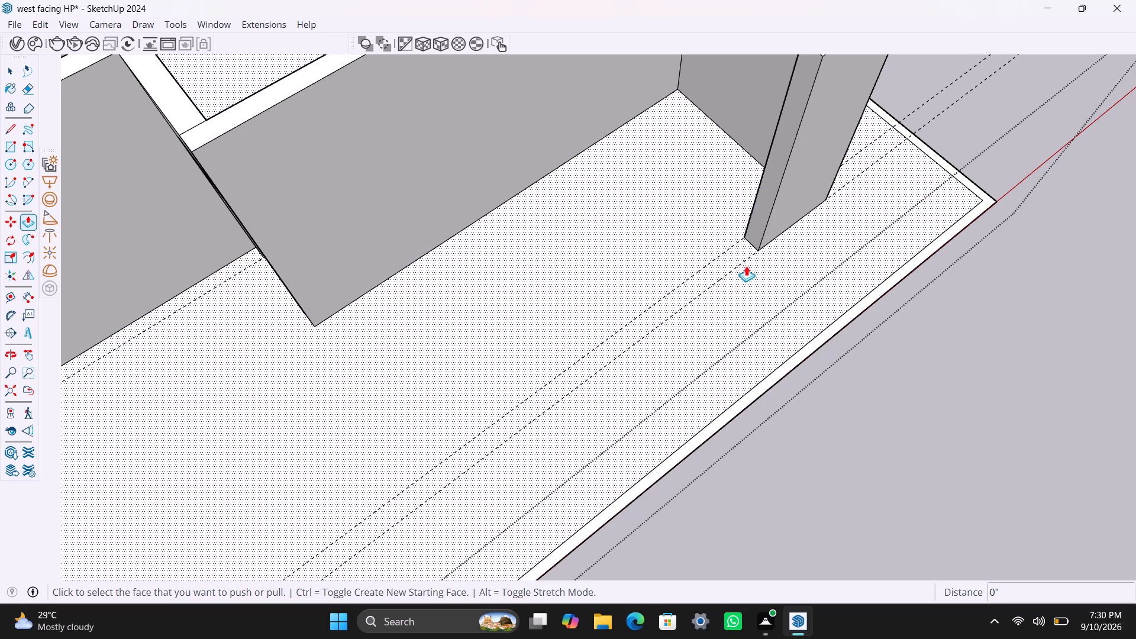
key(ctrl+z)
drag(817, 172, 618, 298)
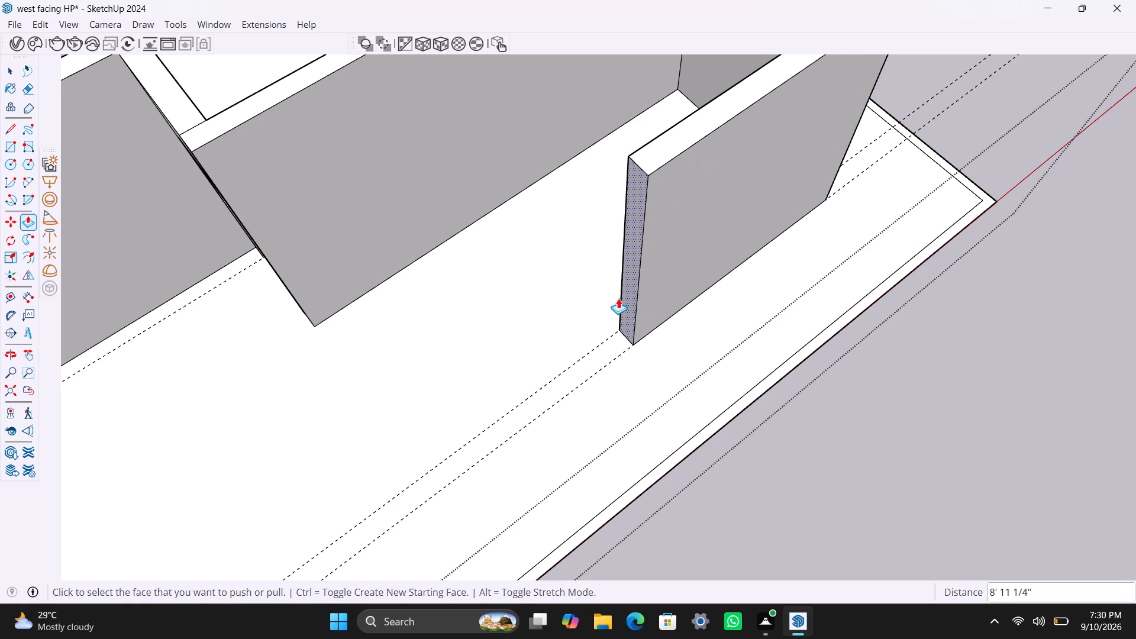
text(9')
key(Return)
key(space)
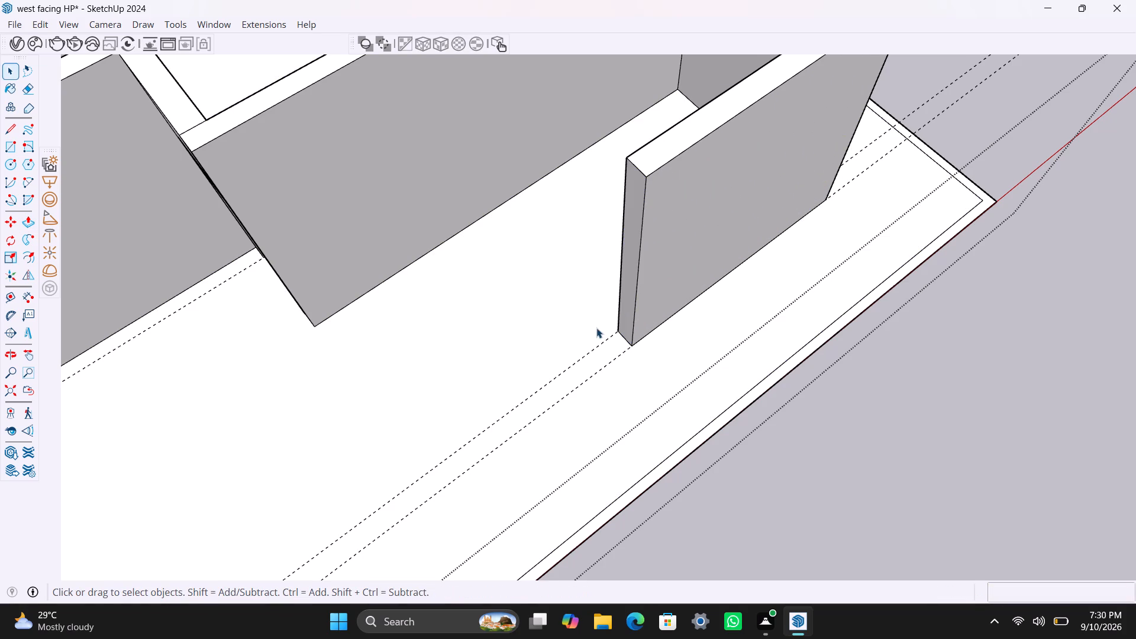
Draw a line about 6'11 1/2" long along the end wall's base, from the long partition to the return wall's inner corner.
scroll(596, 328, down, 6)
middle_drag(665, 291, 674, 304)
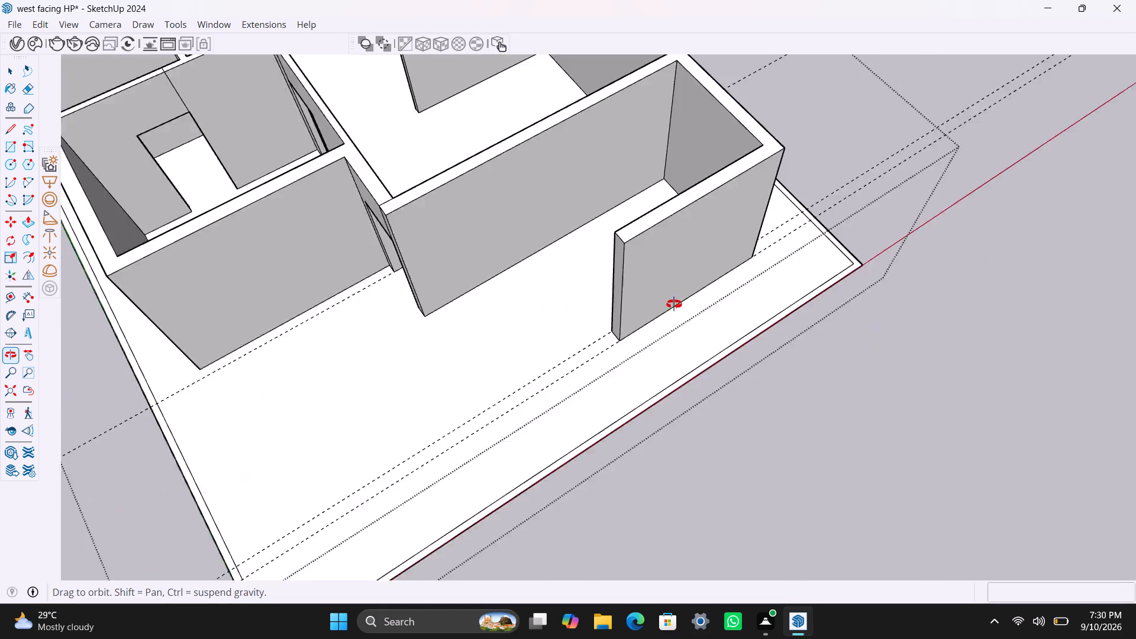
middle_drag(674, 304, 877, 254)
scroll(623, 255, up, 2)
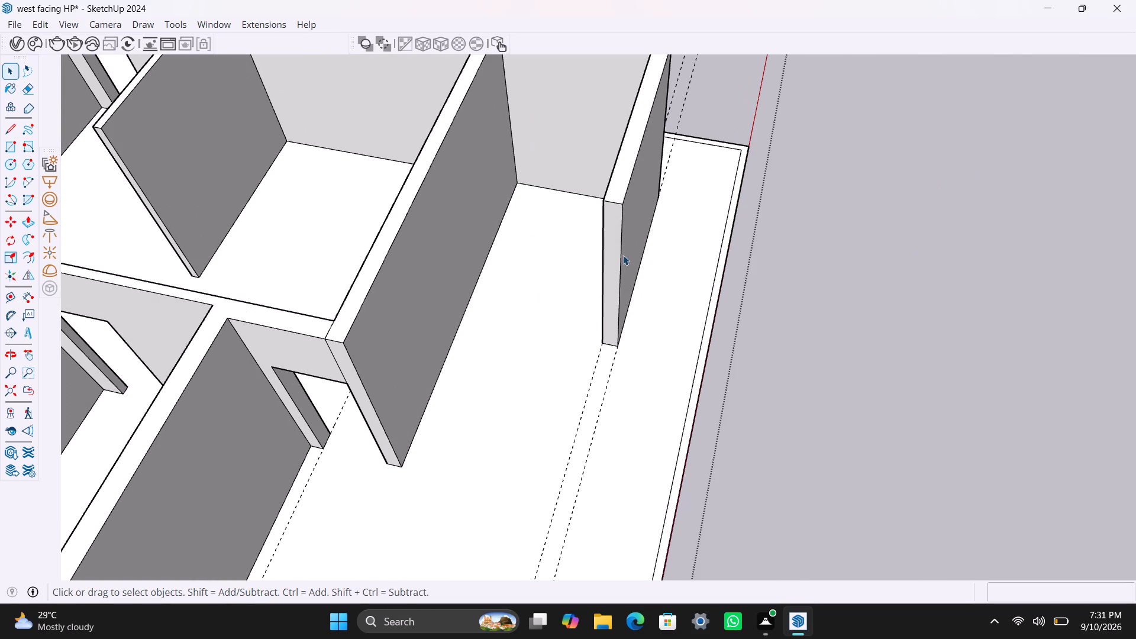
scroll(611, 244, up, 2)
scroll(616, 240, down, 2)
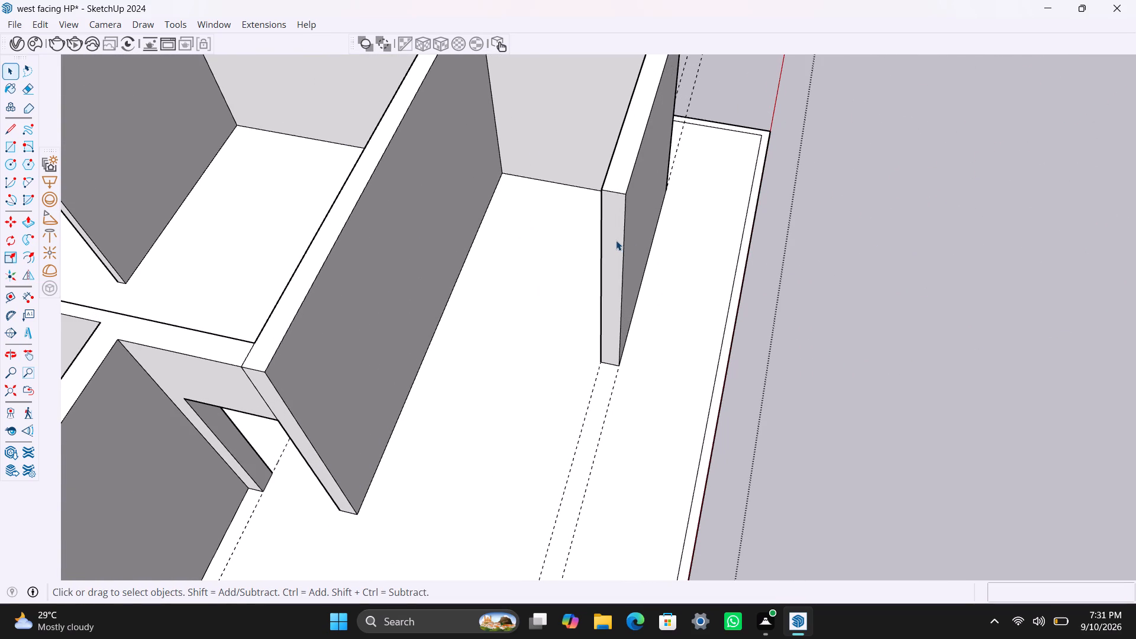
scroll(616, 240, down, 3)
middle_drag(616, 240, 686, 213)
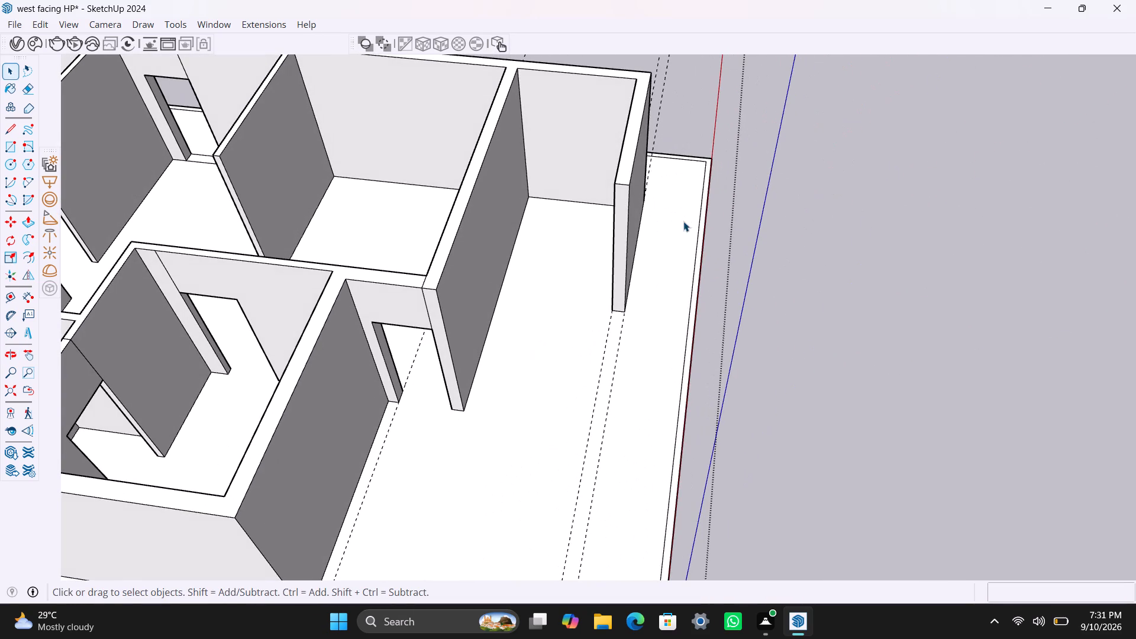
scroll(615, 241, down, 3)
middle_drag(598, 250, 668, 254)
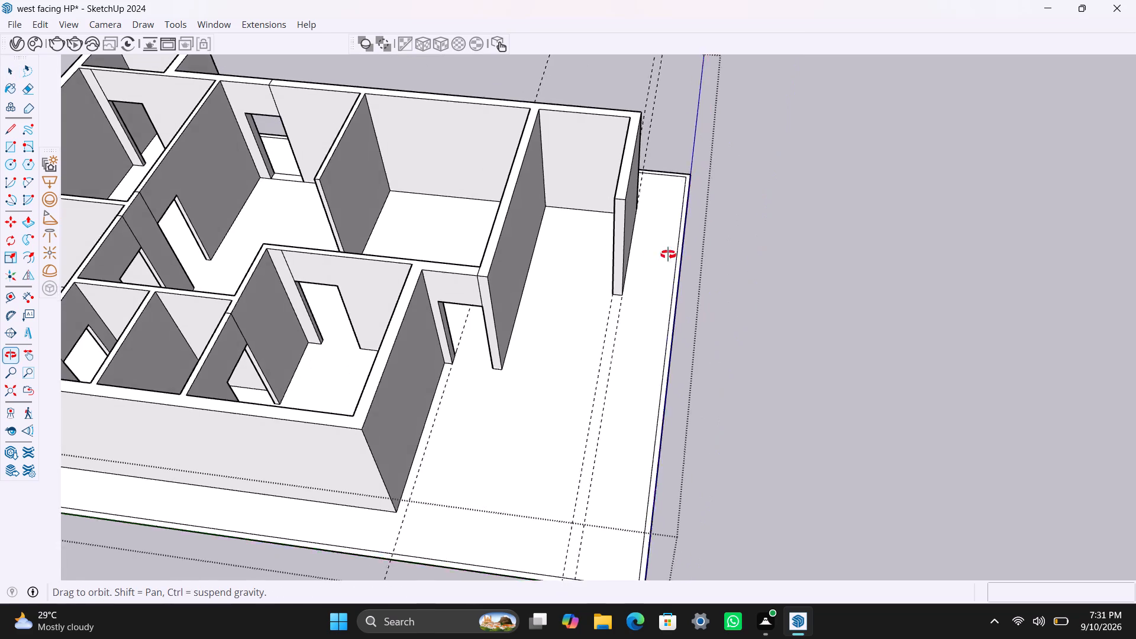
middle_drag(668, 254, 685, 241)
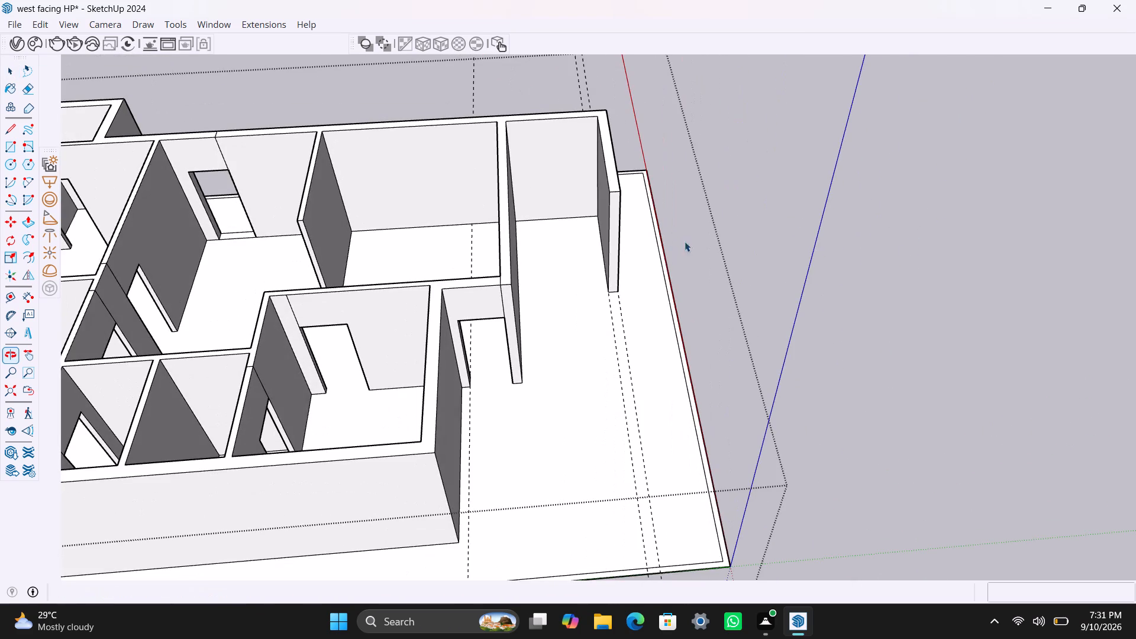
scroll(572, 221, up, 2)
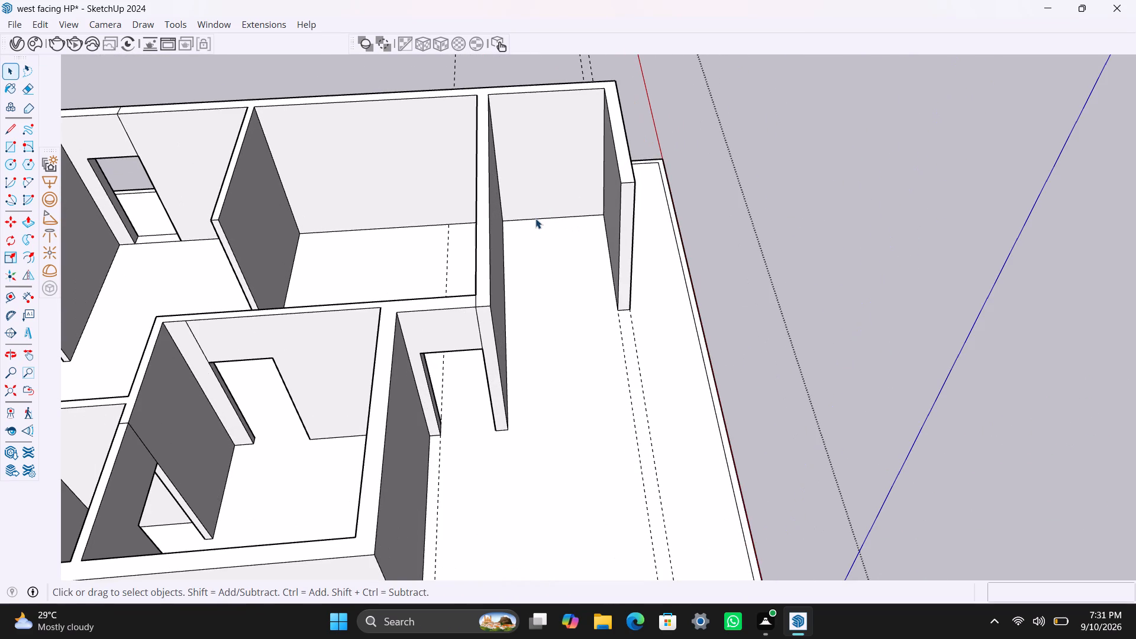
key(l)
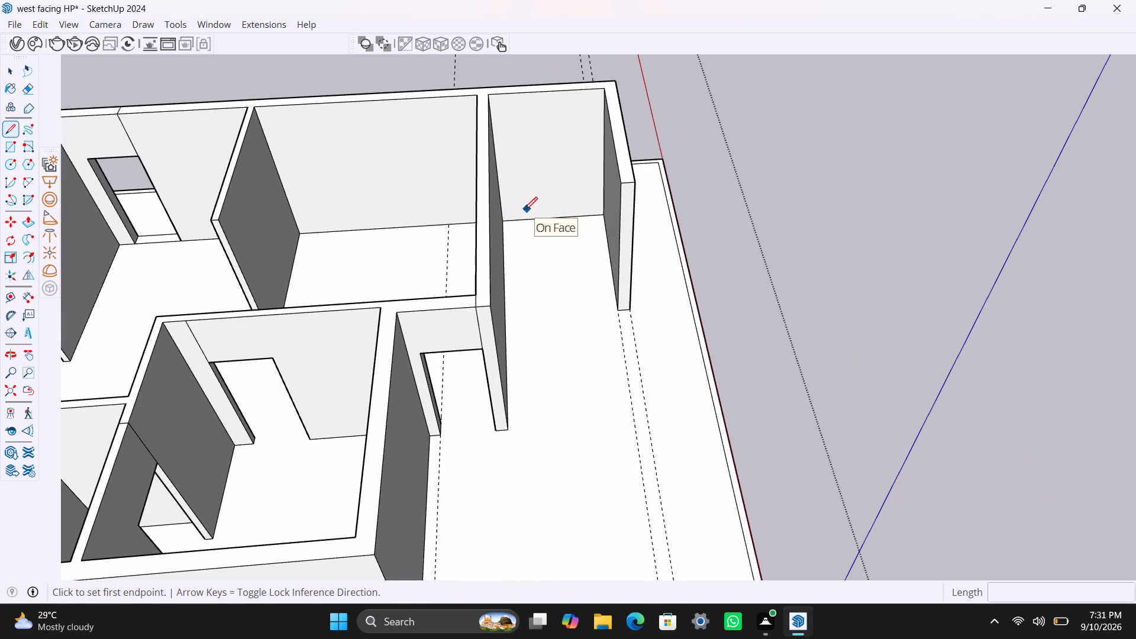
click(503, 214)
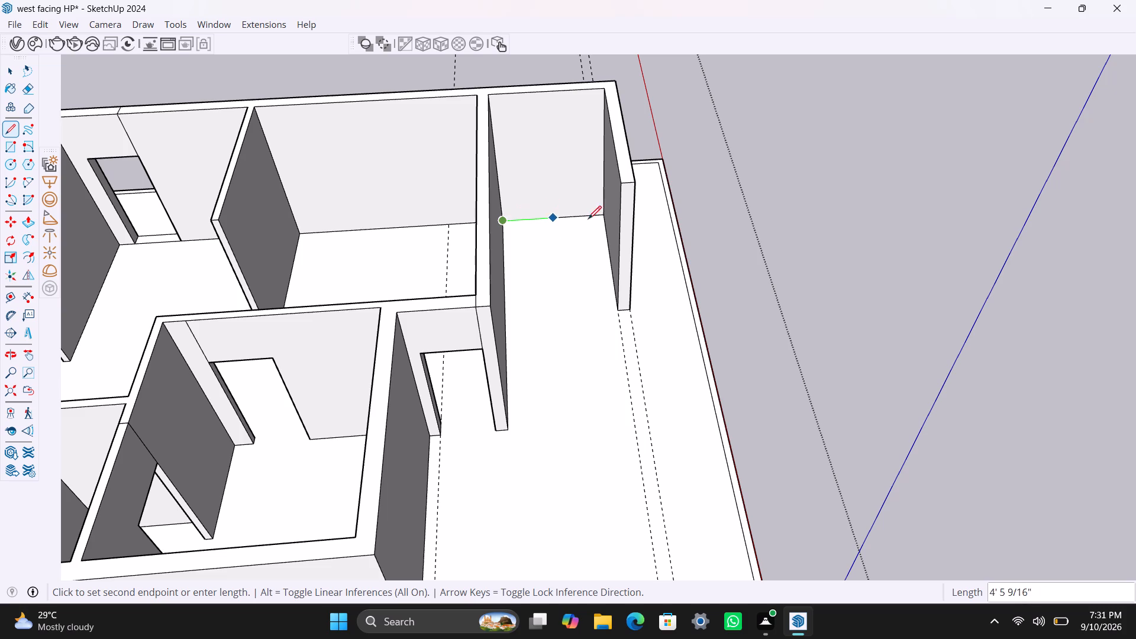
click(603, 214)
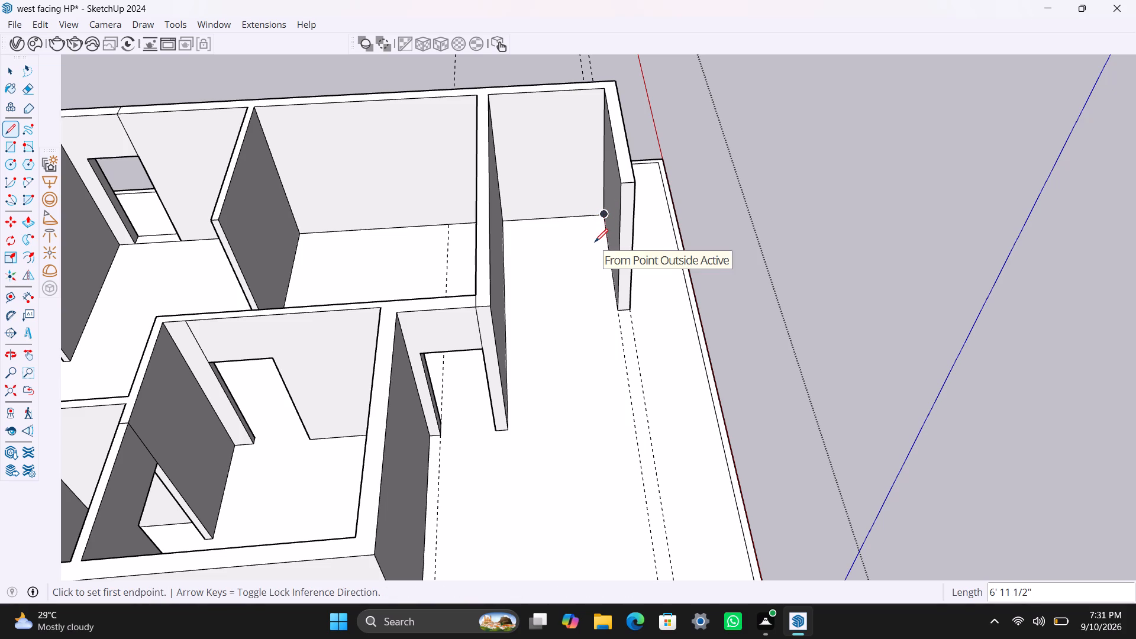
key(Escape)
key(Escape)
Measure the clear width between the return wall and the long partition at the end wall's base.
key(d)
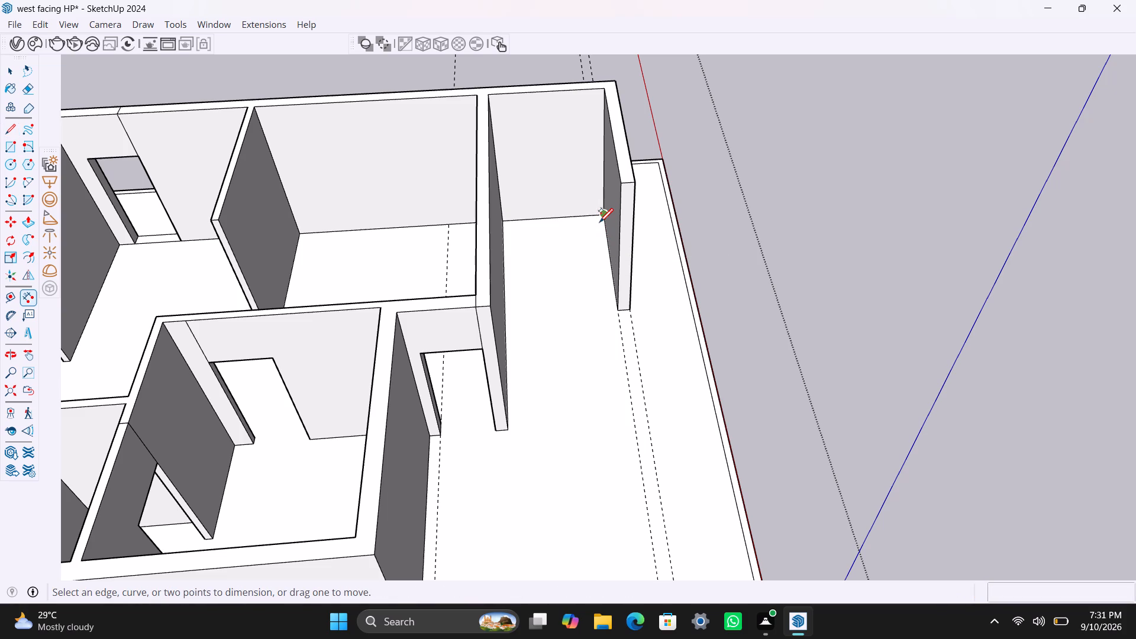
click(602, 221)
click(602, 216)
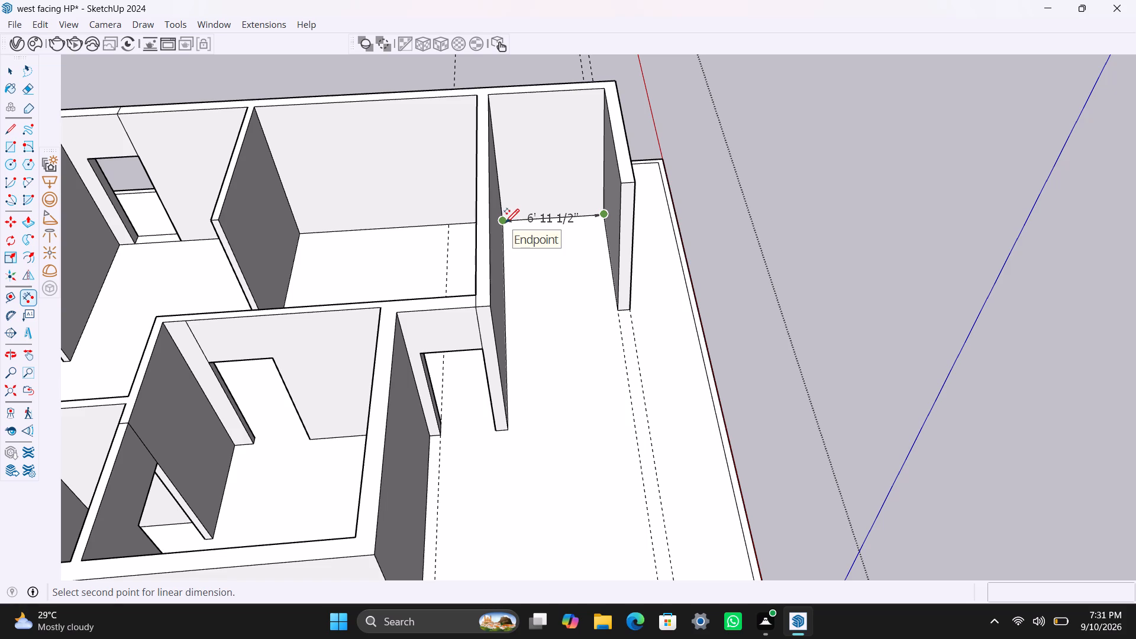
key(Escape)
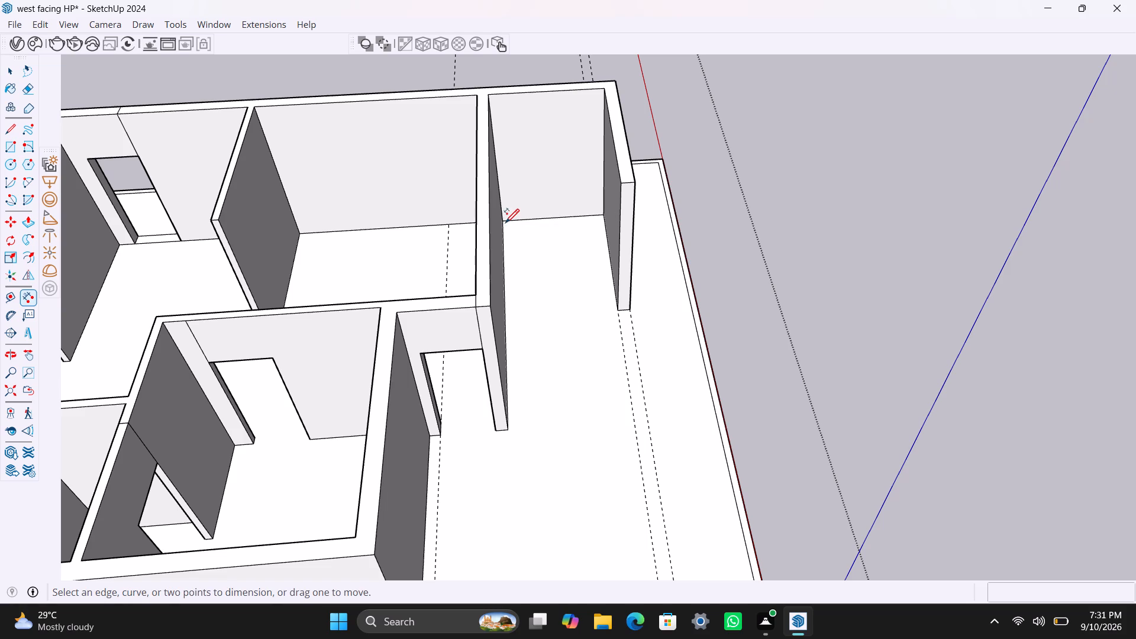
key(space)
Copy the line at the end wall's base 3' forward across the floor between the partition and the return wall.
scroll(615, 270, down, 4)
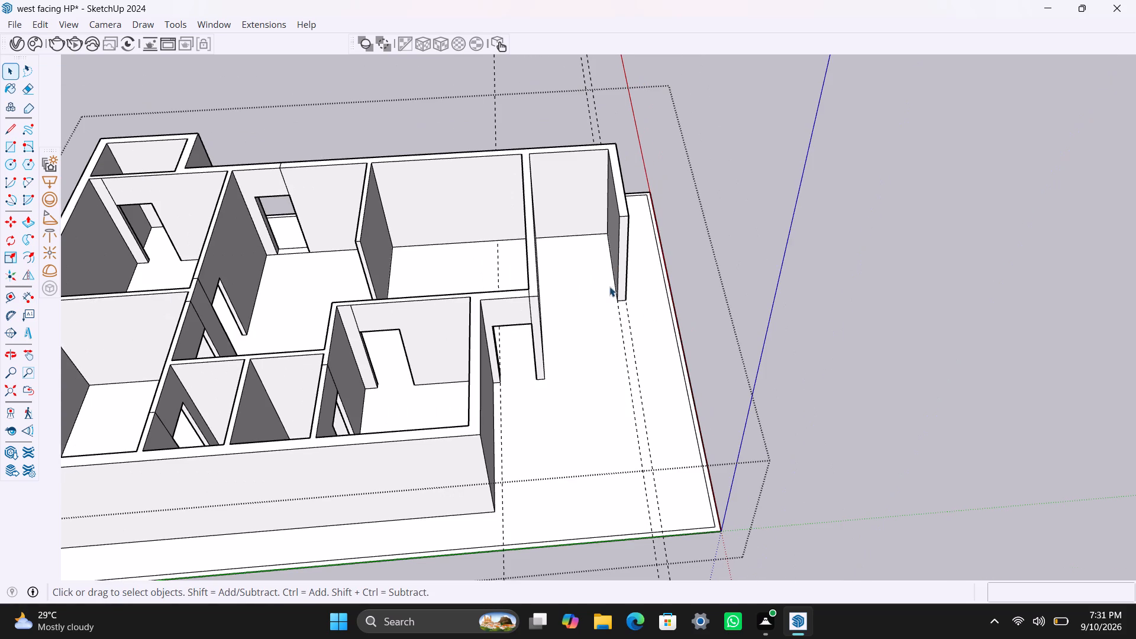
middle_drag(585, 261, 564, 350)
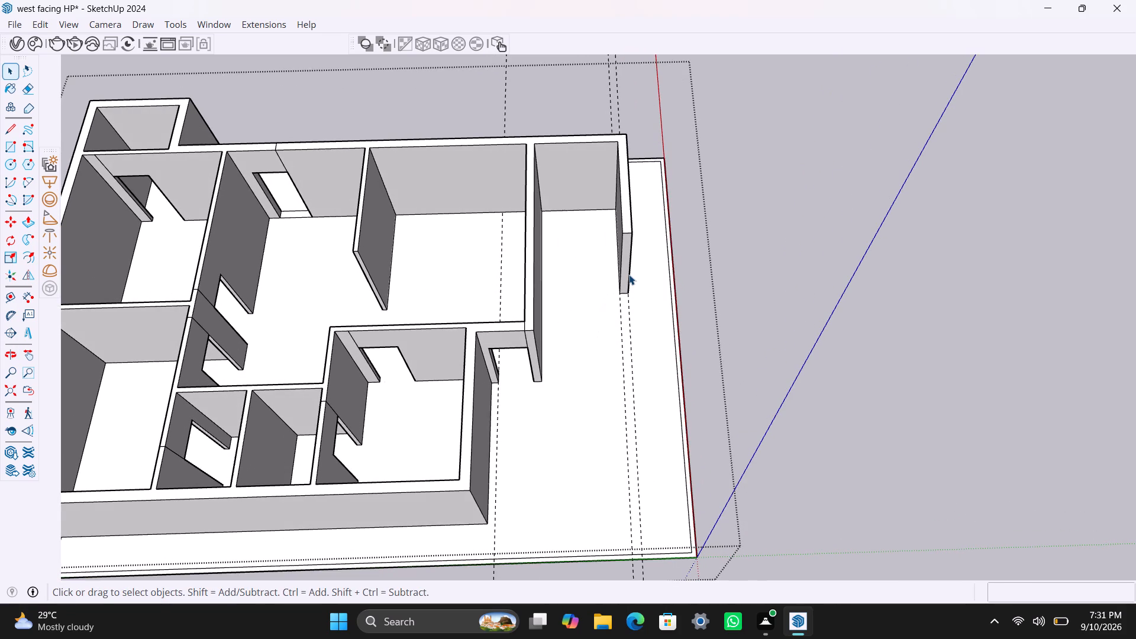
scroll(629, 275, up, 1)
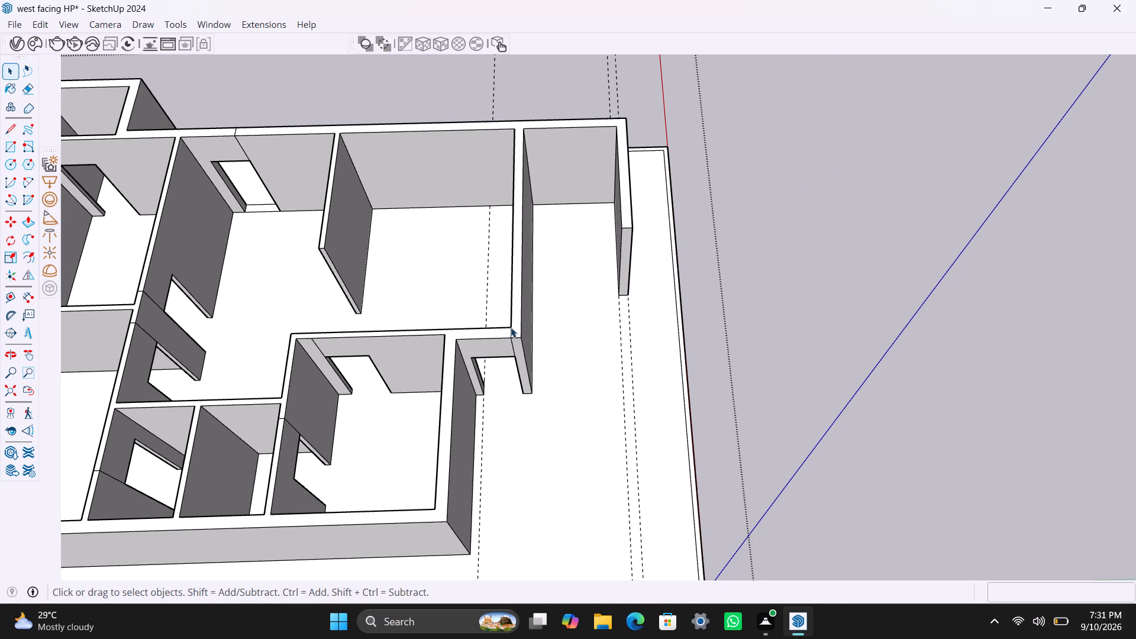
scroll(520, 328, down, 1)
scroll(559, 254, up, 3)
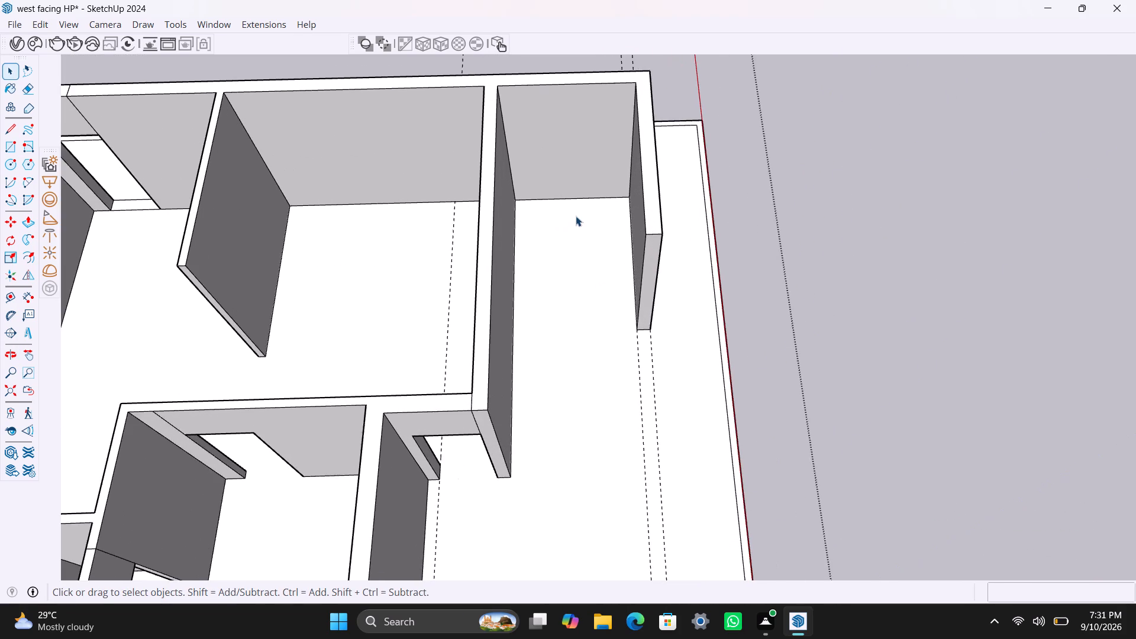
scroll(576, 205, up, 1)
click(576, 198)
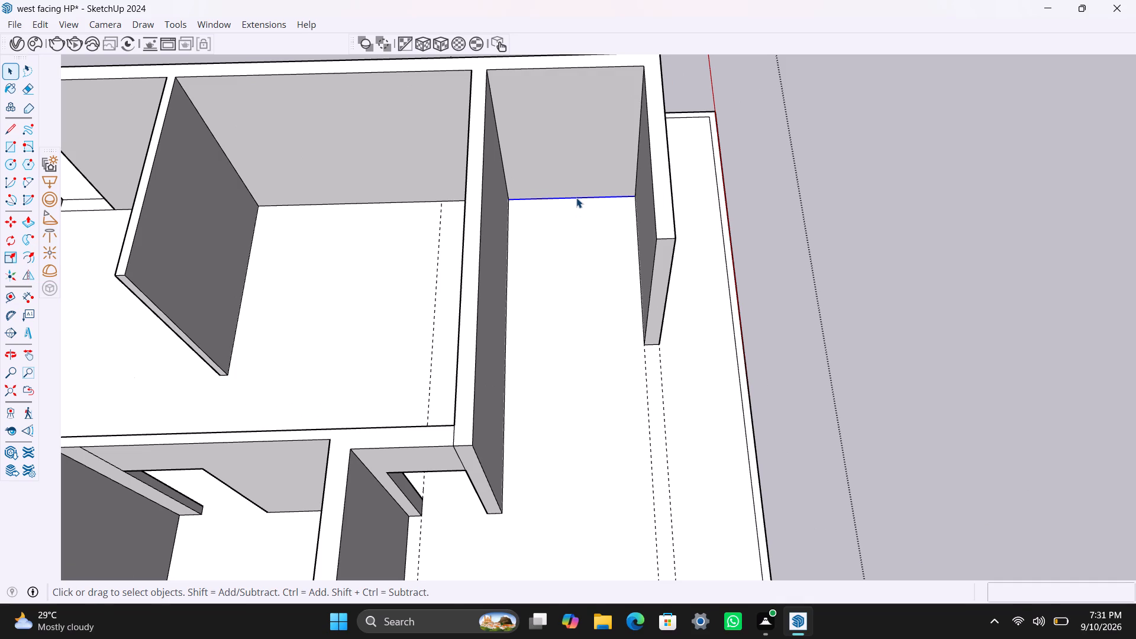
key(m)
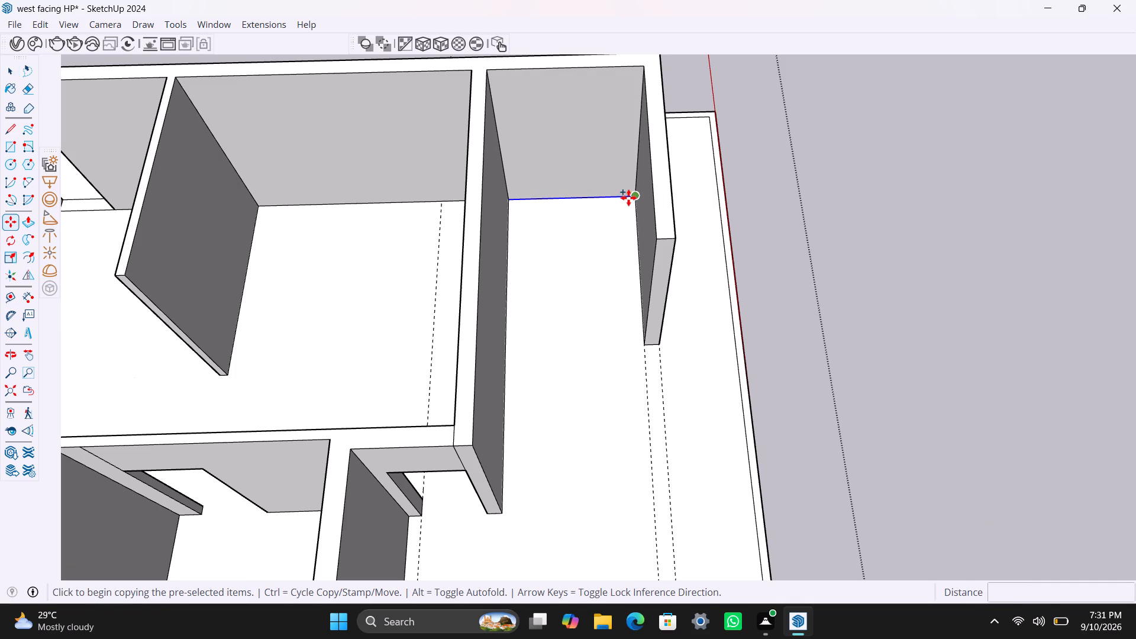
click(628, 198)
key(3)
key(apostrophe)
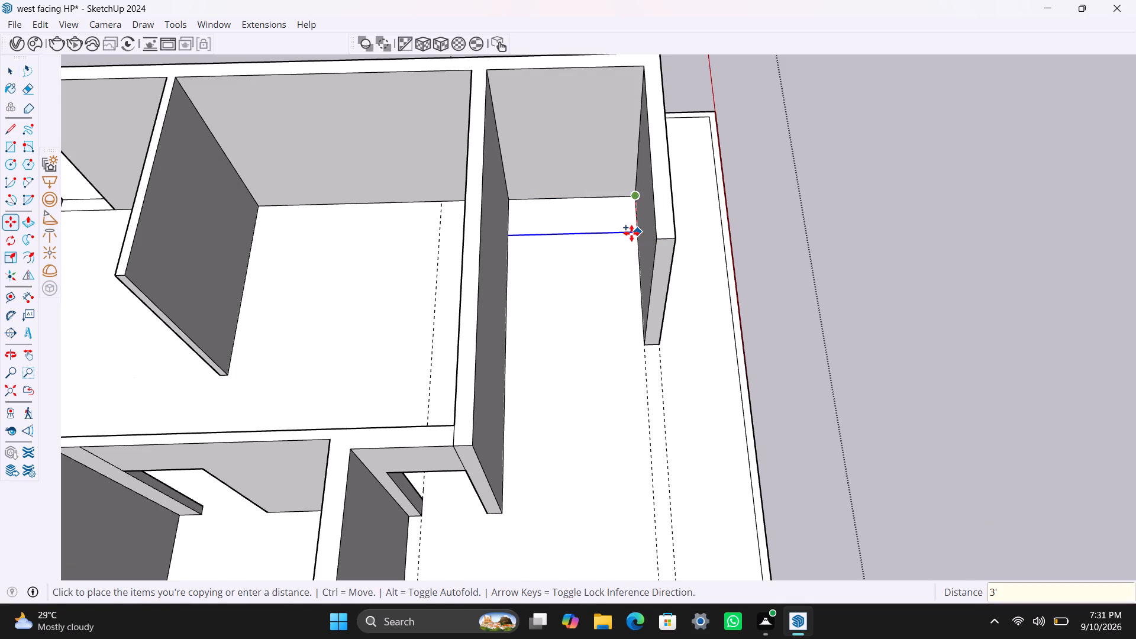
key(Return)
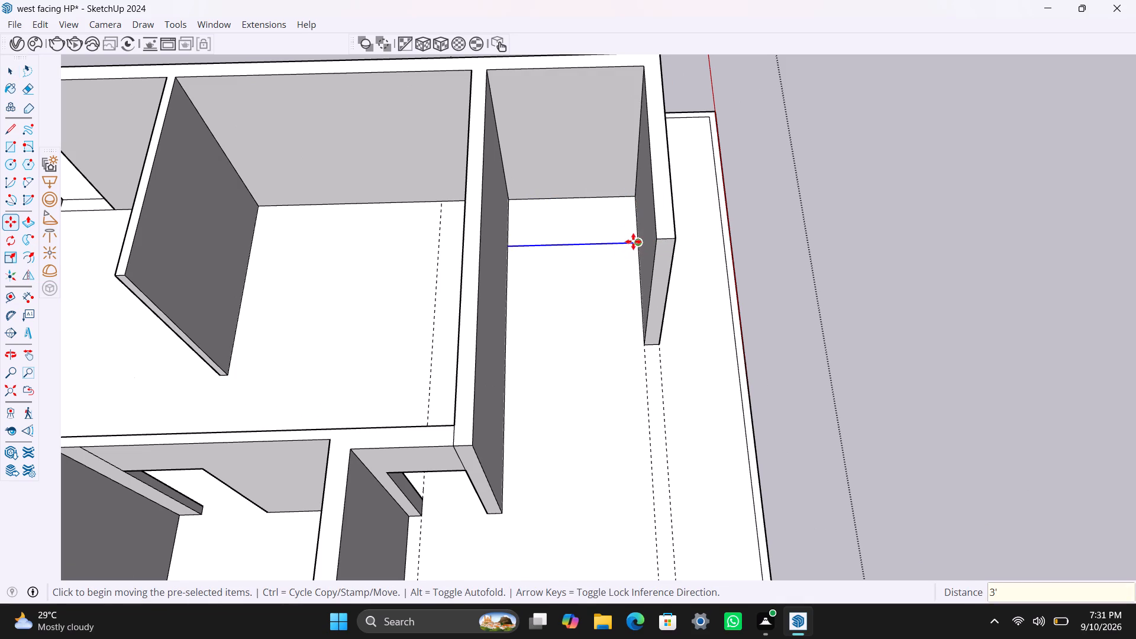
Copy the new cross line forward three more times at 1' spacing along the return wall's inner base.
key(m)
click(635, 241)
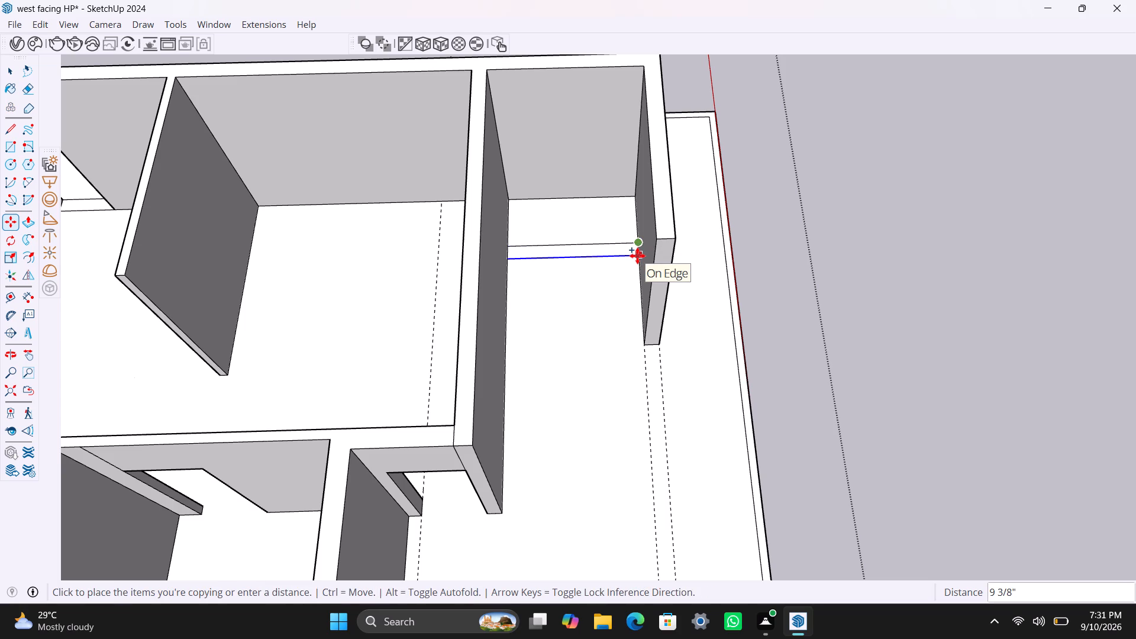
text(1')
key(Return)
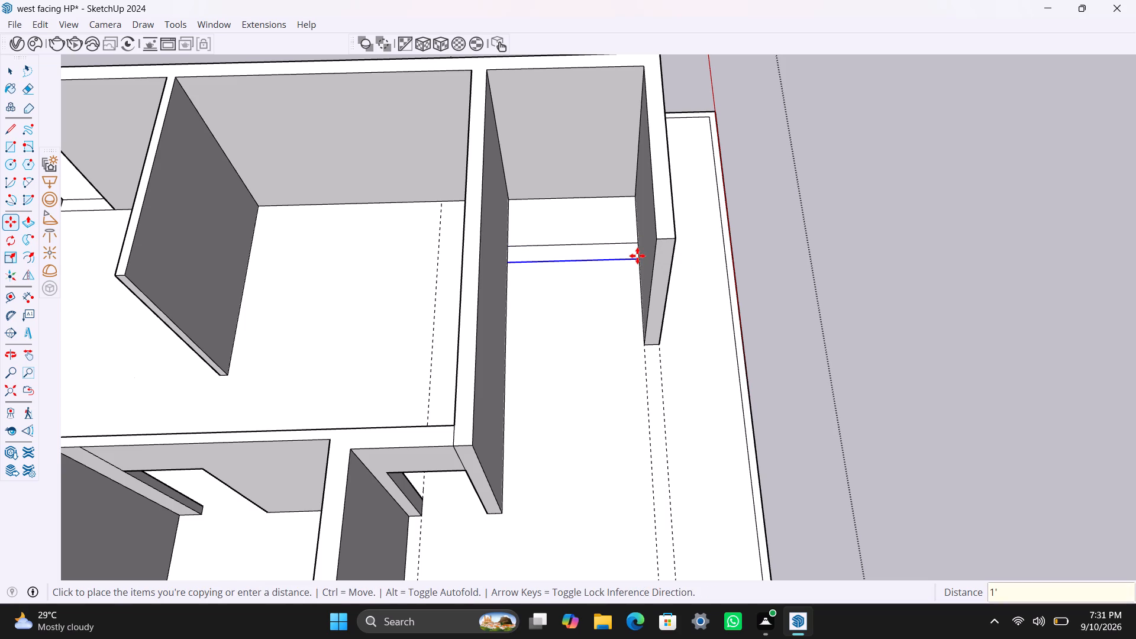
key(m)
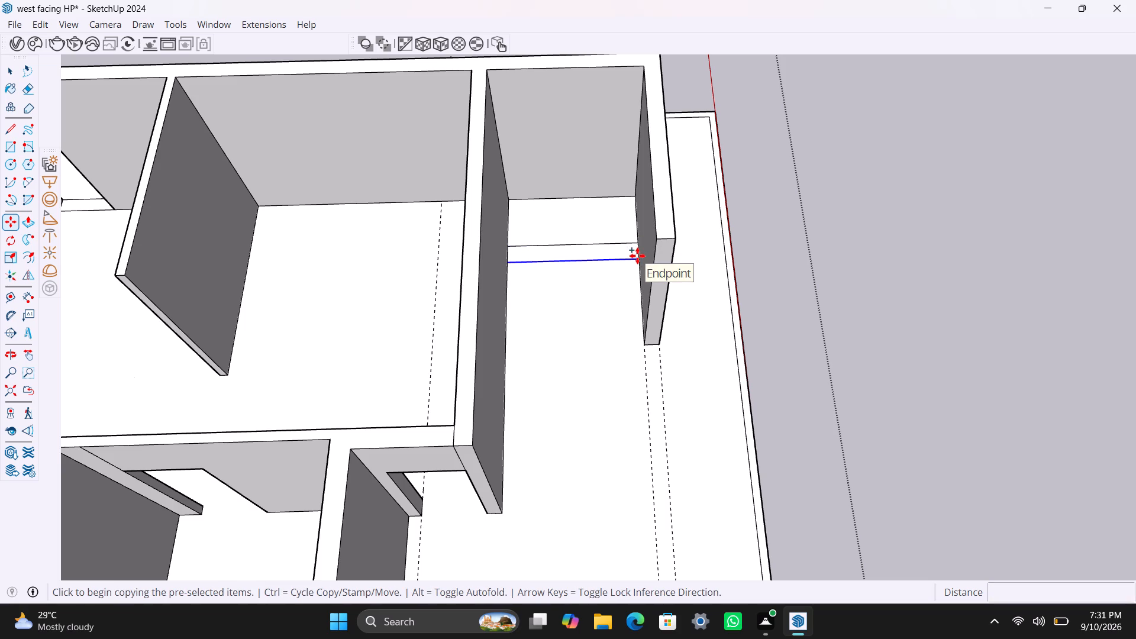
click(637, 262)
text(1')
key(Return)
key(m)
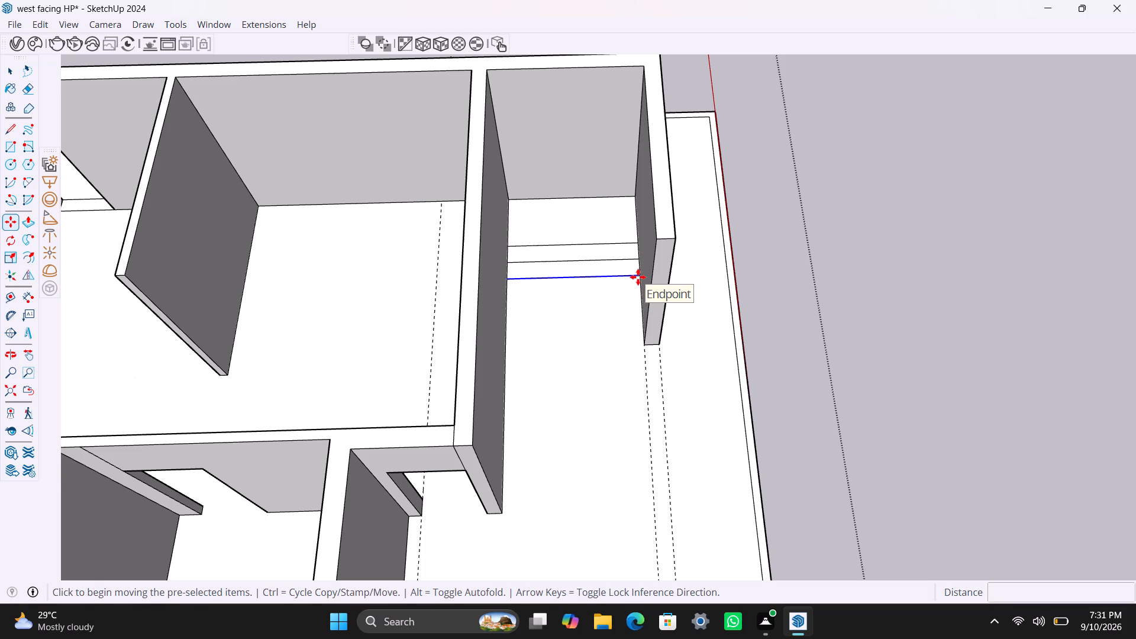
click(638, 275)
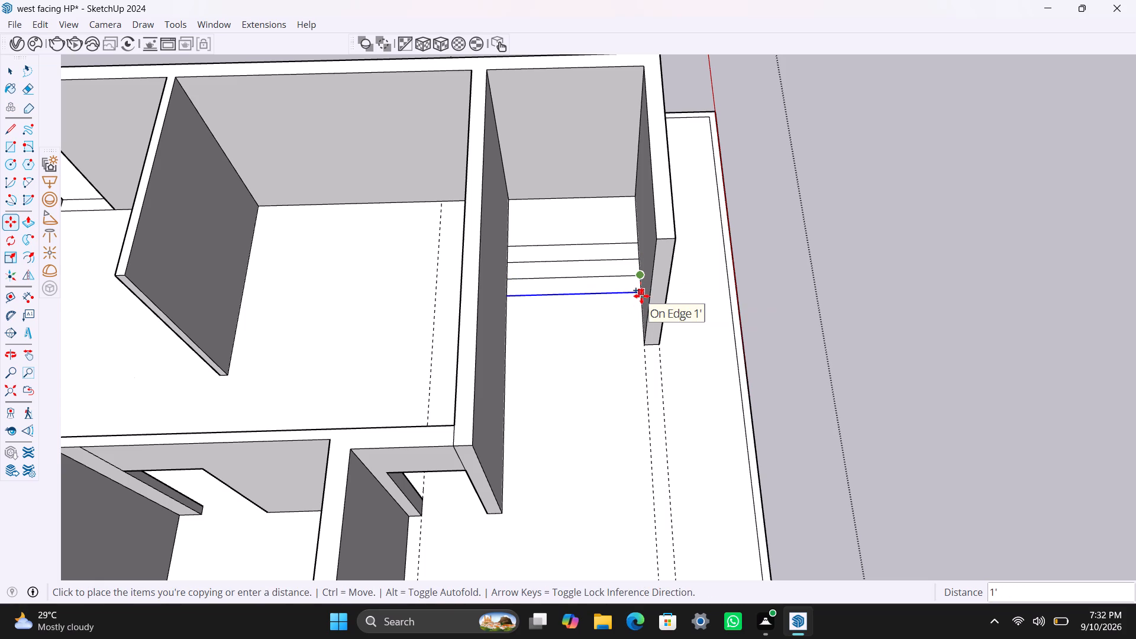
text(1')
key(Return)
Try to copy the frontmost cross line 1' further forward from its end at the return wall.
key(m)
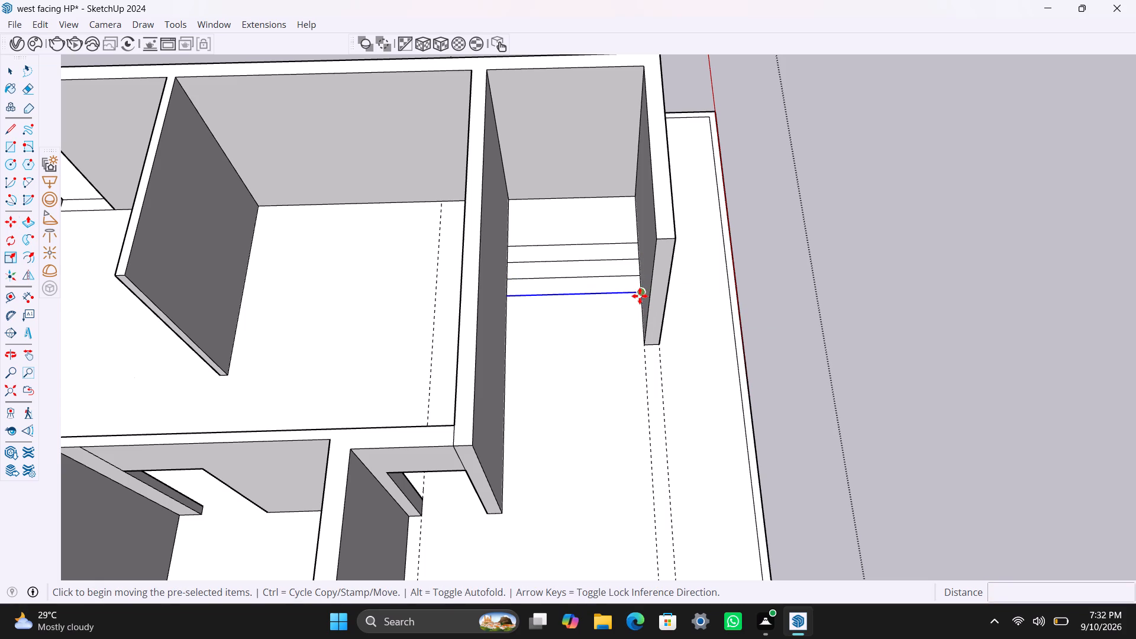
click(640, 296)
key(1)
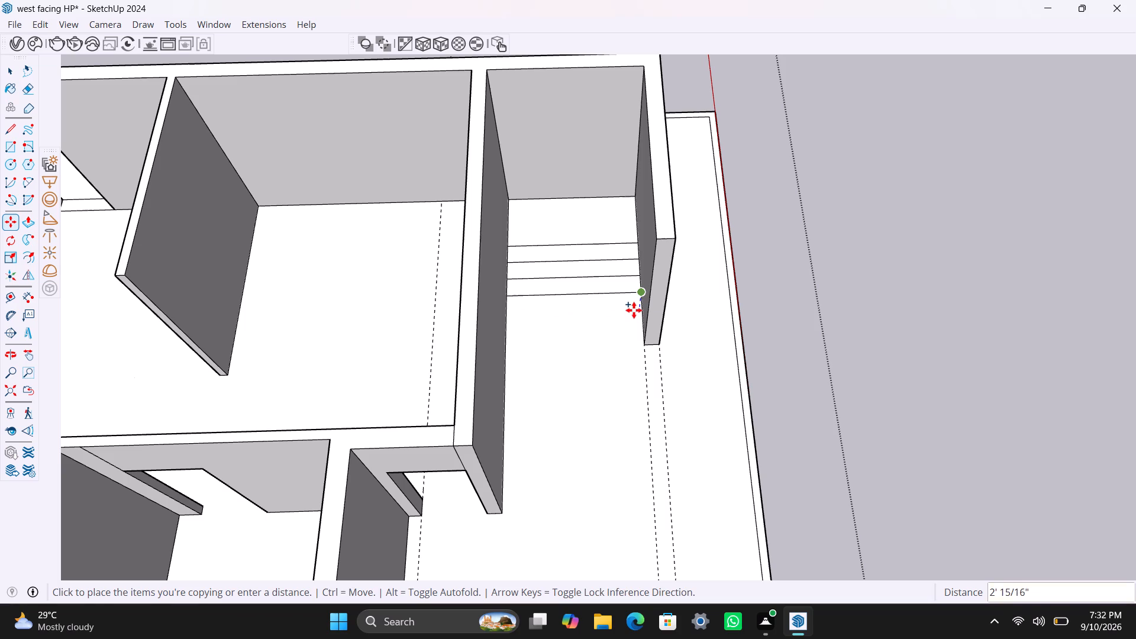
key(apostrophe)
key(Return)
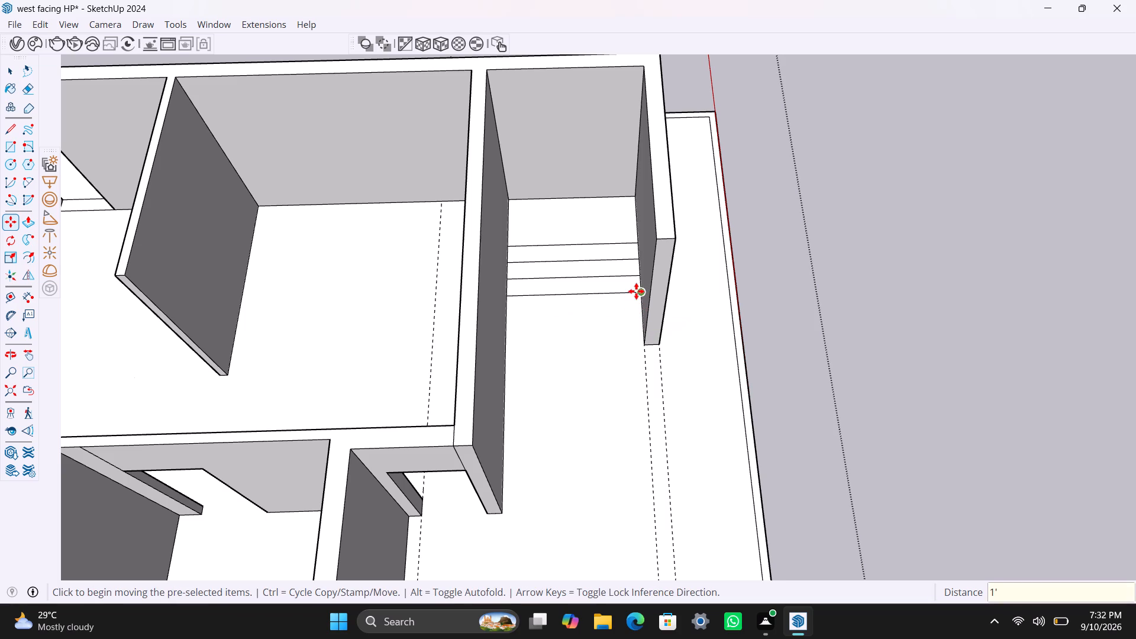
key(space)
Copy the frontmost cross line forward three times at 1' spacing, up to the return wall's free end.
click(610, 291)
key(m)
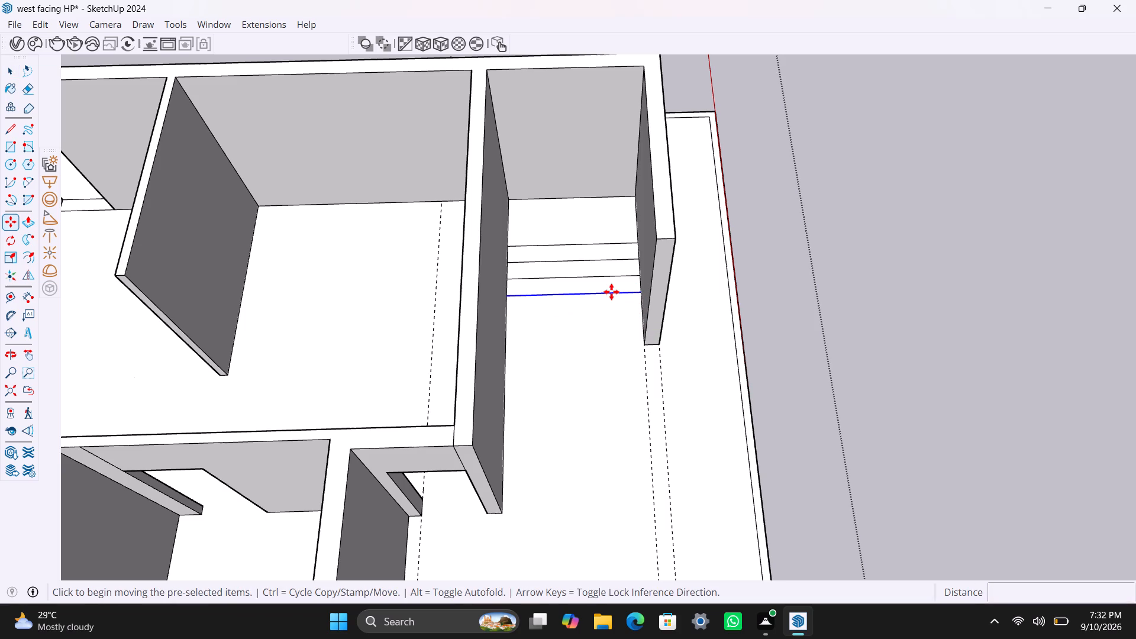
click(644, 292)
text(1')
key(Return)
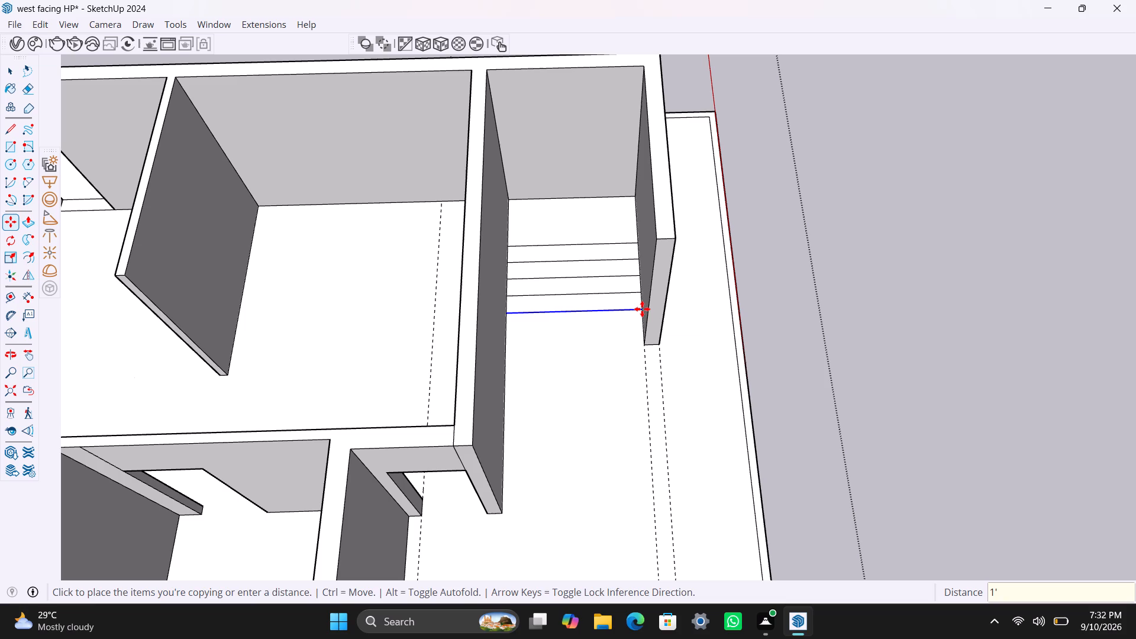
key(m)
click(642, 309)
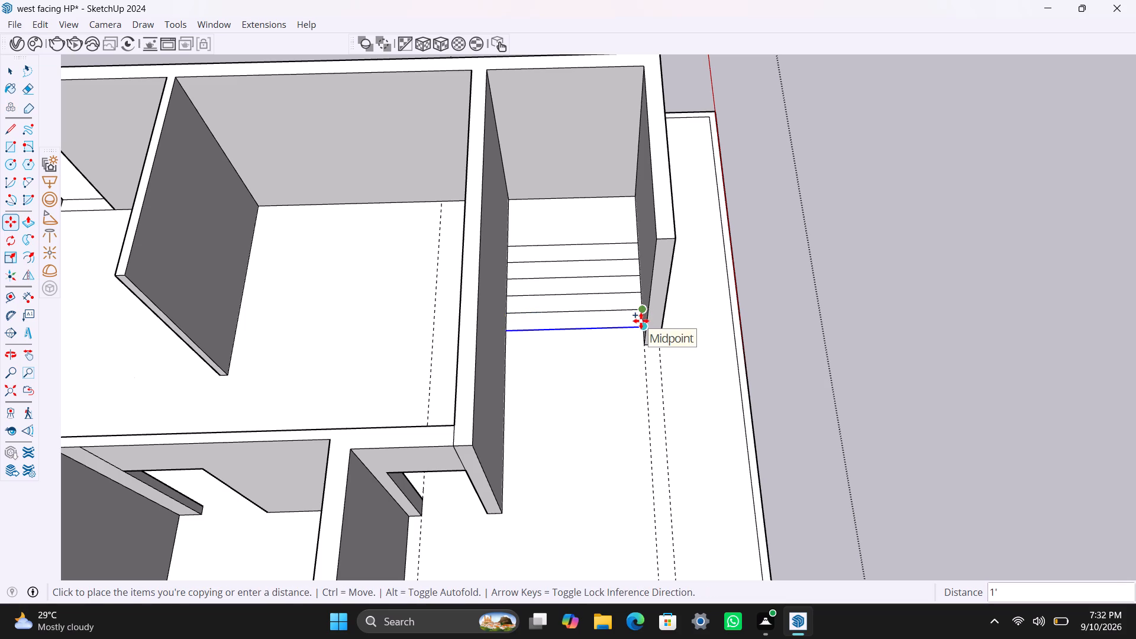
key(1)
key(apostrophe)
key(Return)
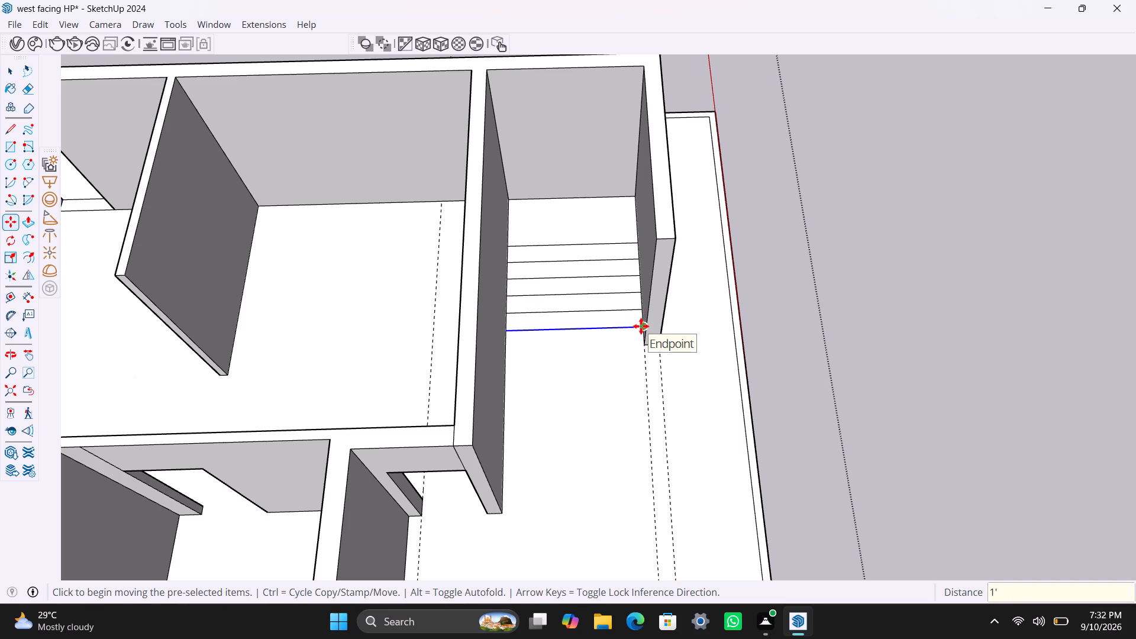
key(m)
click(641, 327)
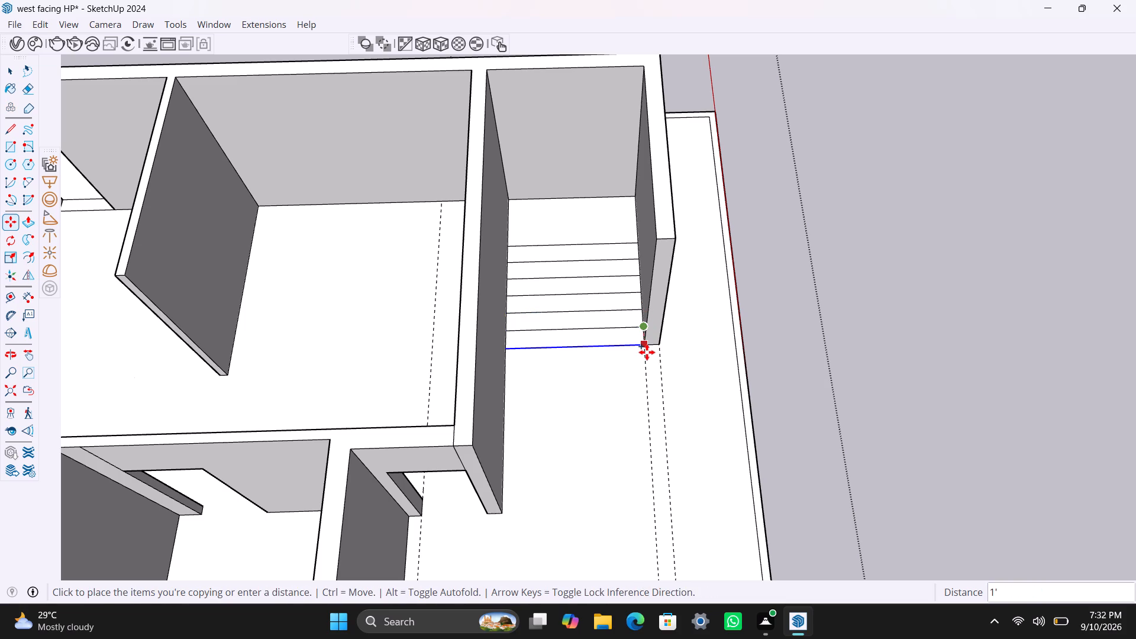
text(1')
key(Return)
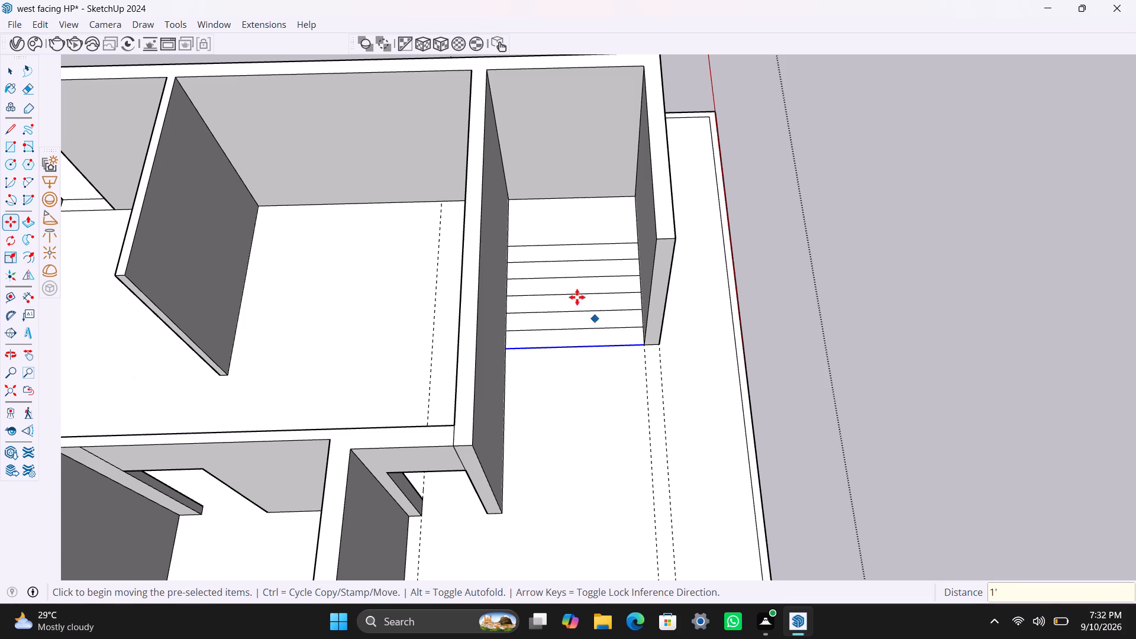
key(space)
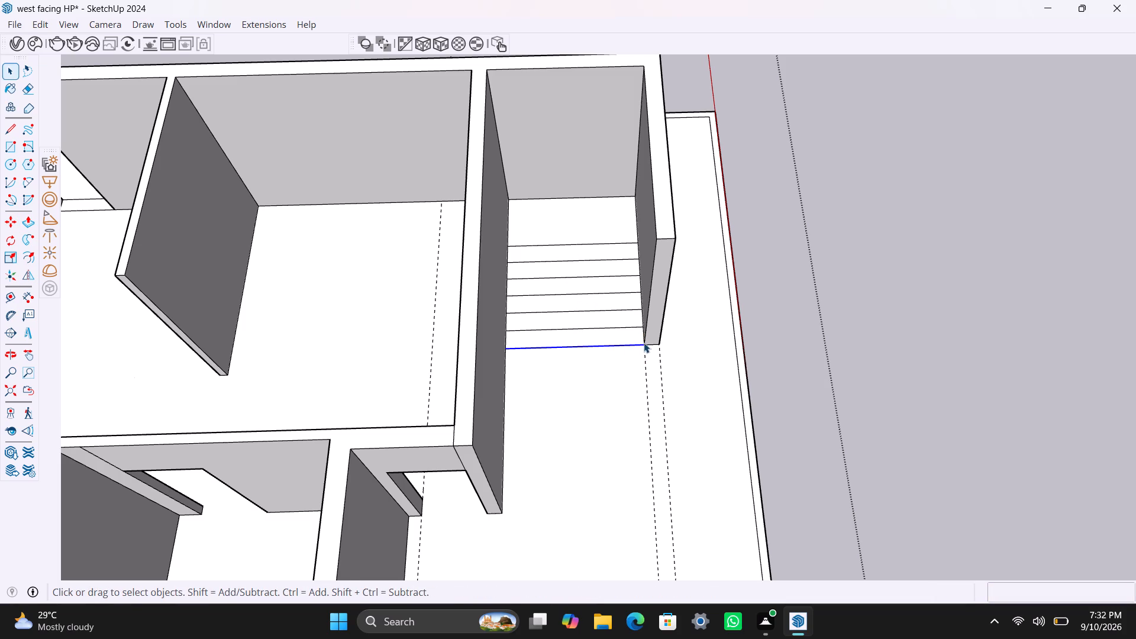
Extend the return wall's free end face forward by 2' with Push/Pull.
click(656, 333)
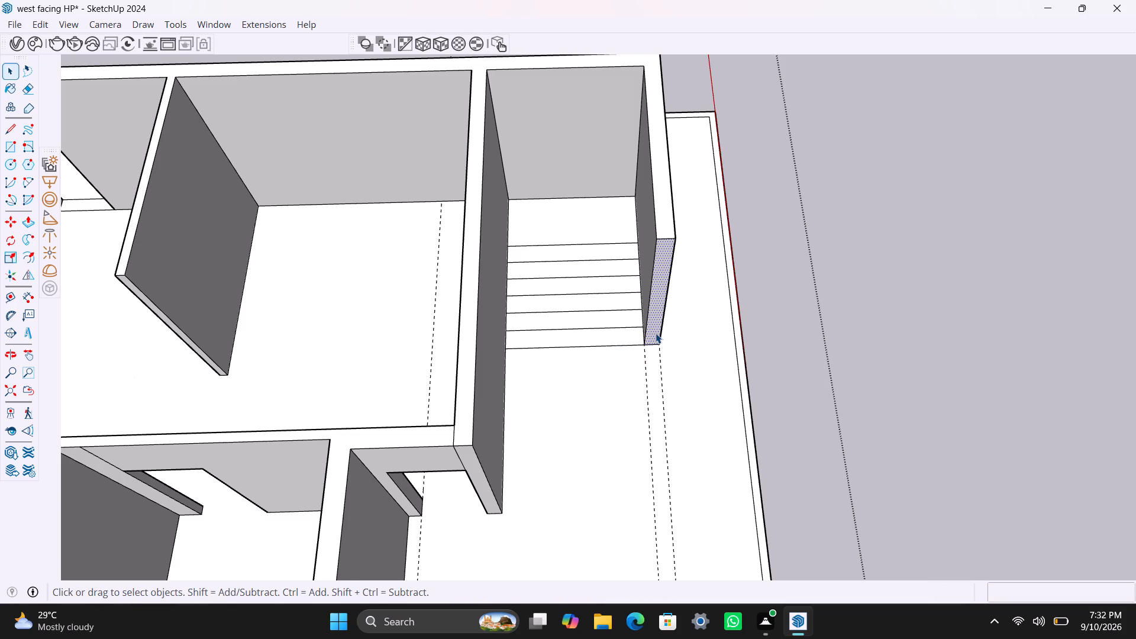
key(p)
drag(656, 333, 663, 380)
text(2')
key(Return)
key(space)
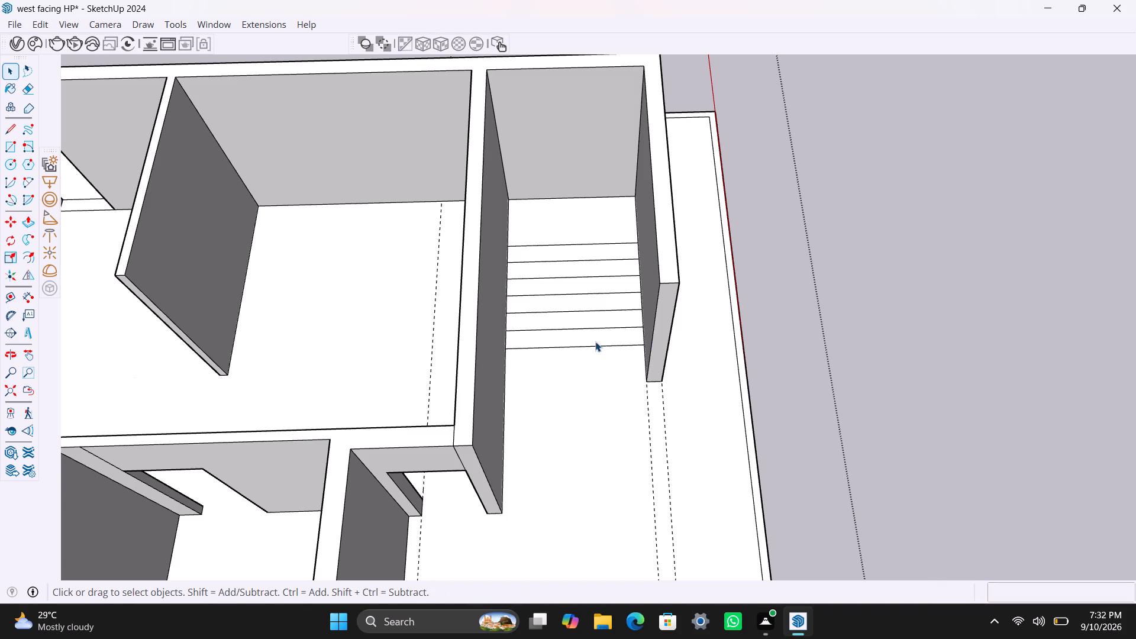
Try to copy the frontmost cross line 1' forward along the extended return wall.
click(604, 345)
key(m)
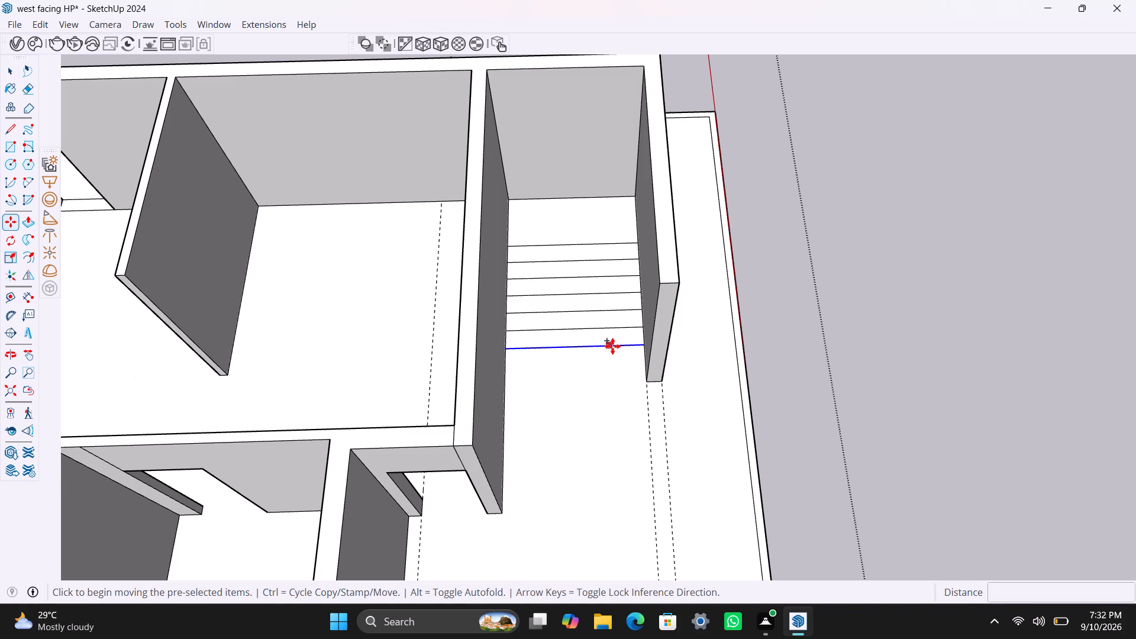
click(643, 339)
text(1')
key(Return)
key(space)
Copy the frontmost cross line forward twice at 1' spacing, up to the extended return wall's free end.
click(628, 344)
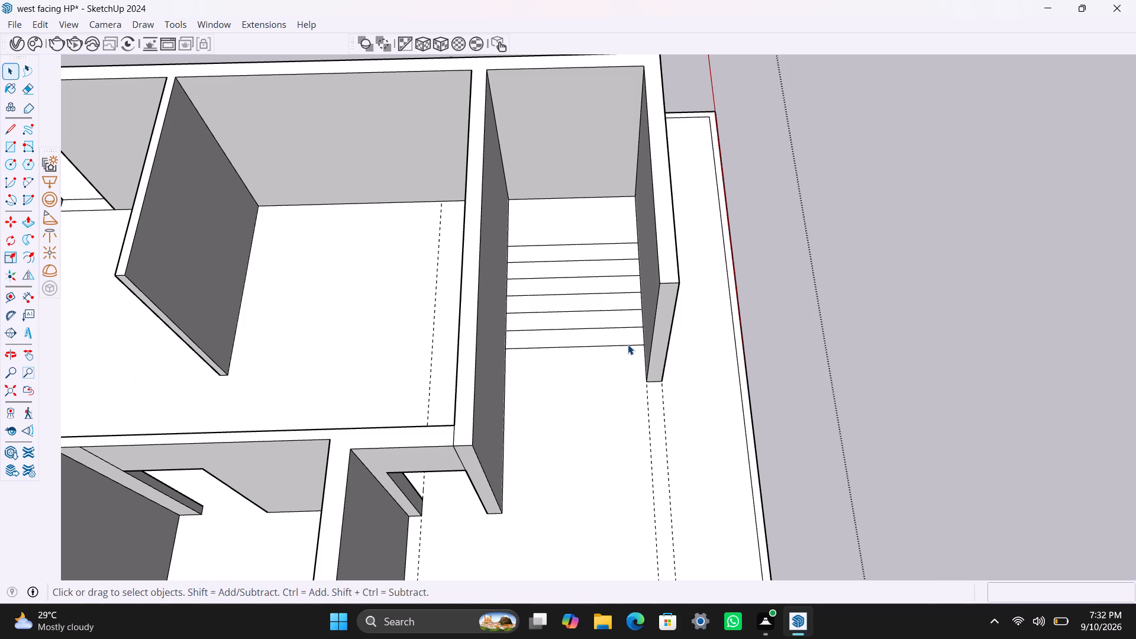
key(m)
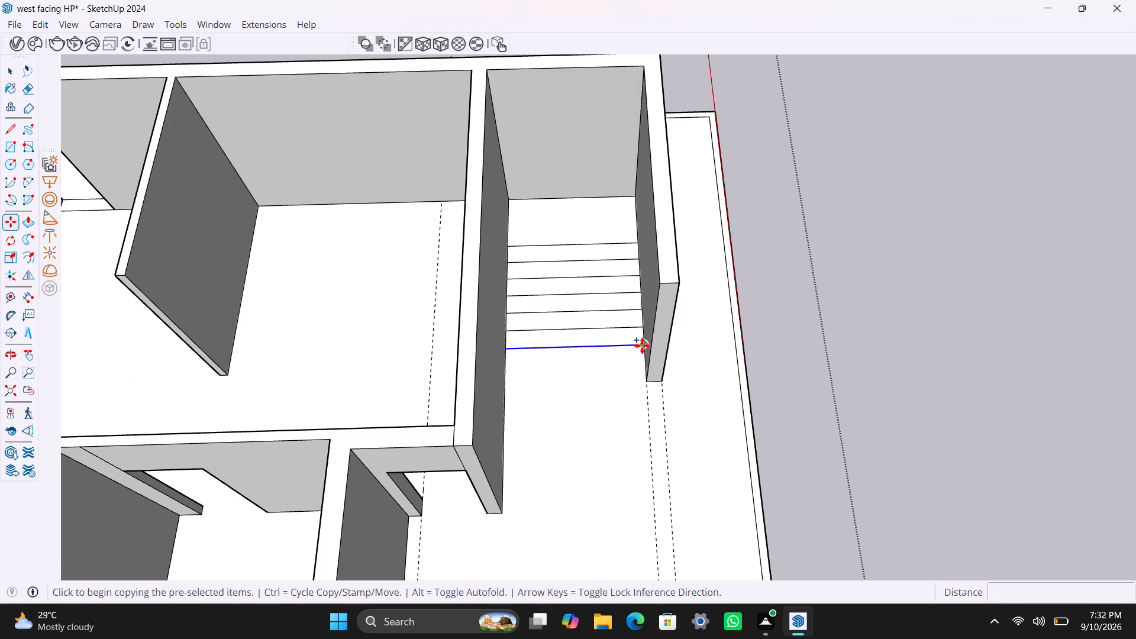
click(642, 346)
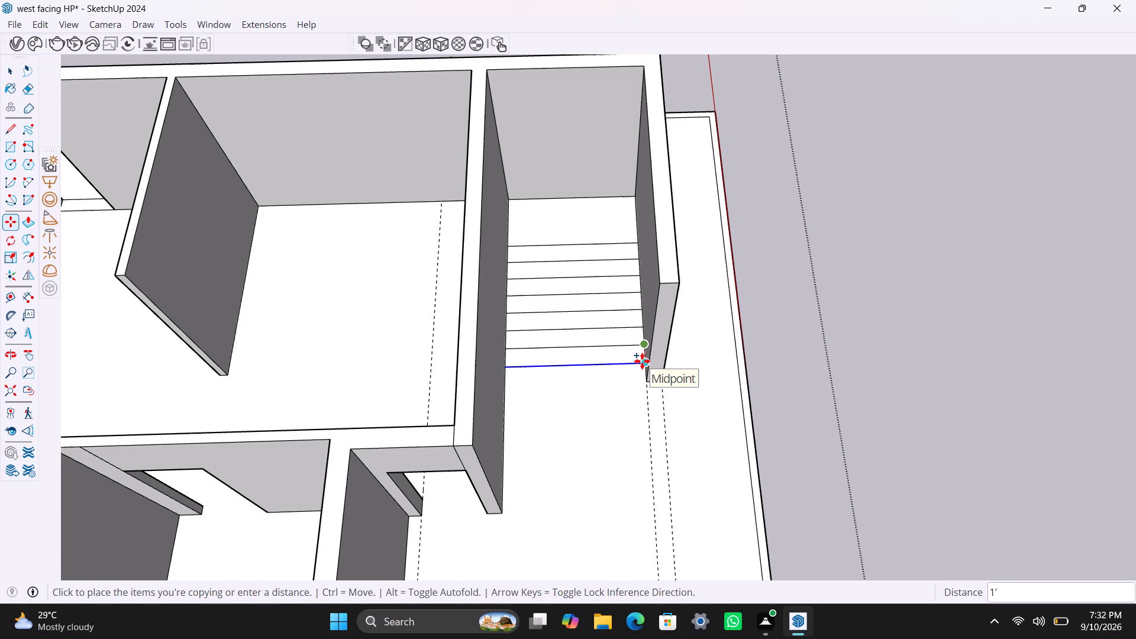
key(1)
key(apostrophe)
key(Return)
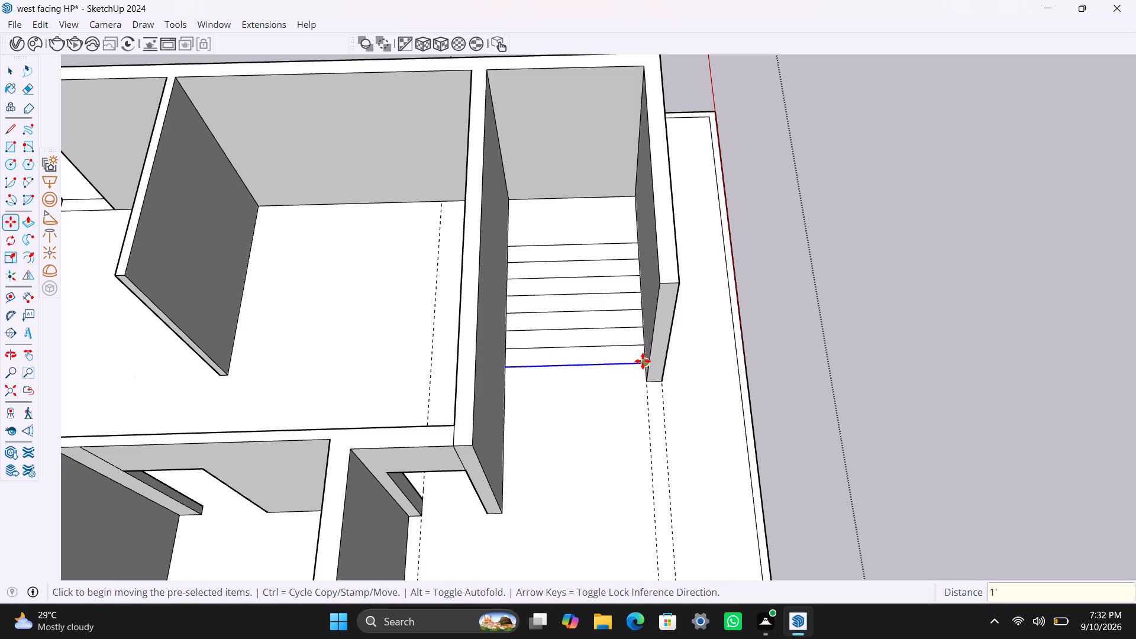
key(m)
click(647, 364)
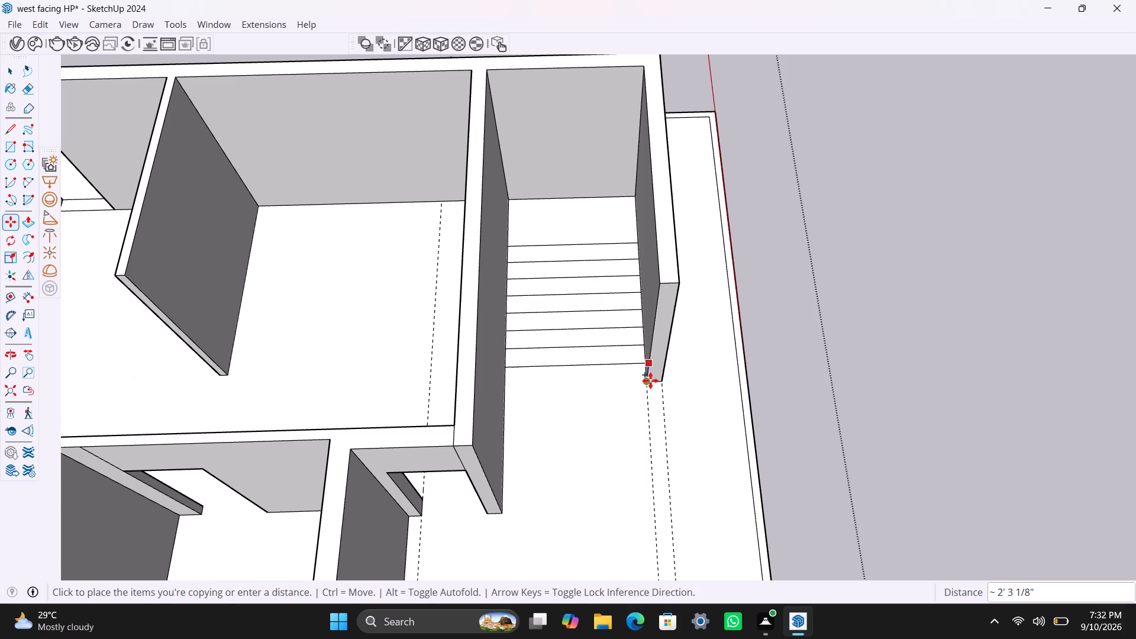
key(space)
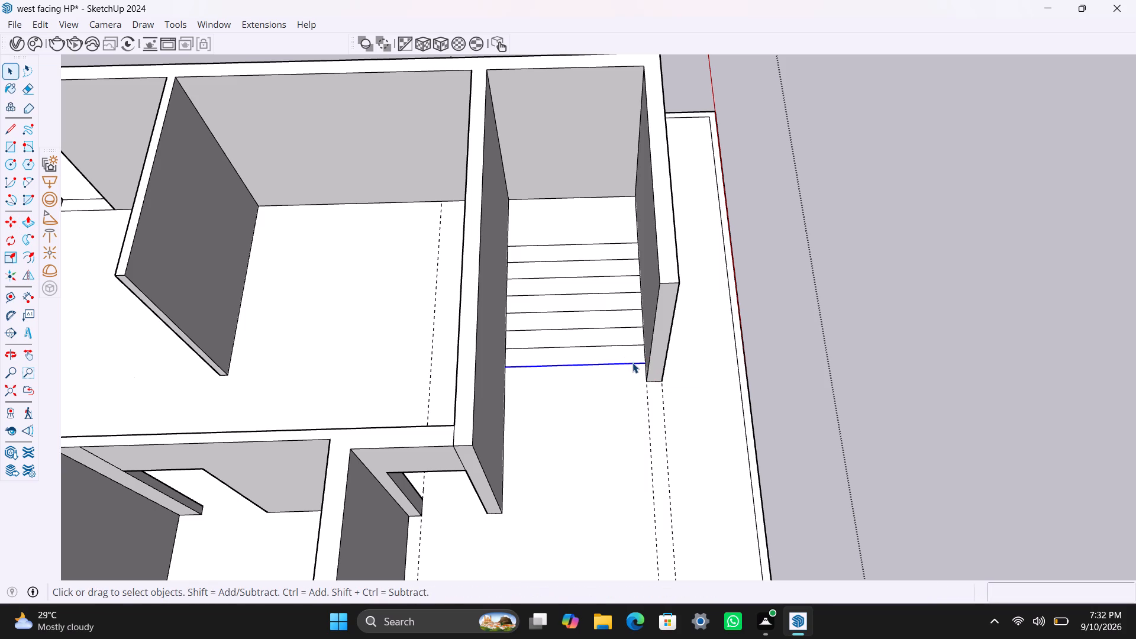
key(m)
click(641, 365)
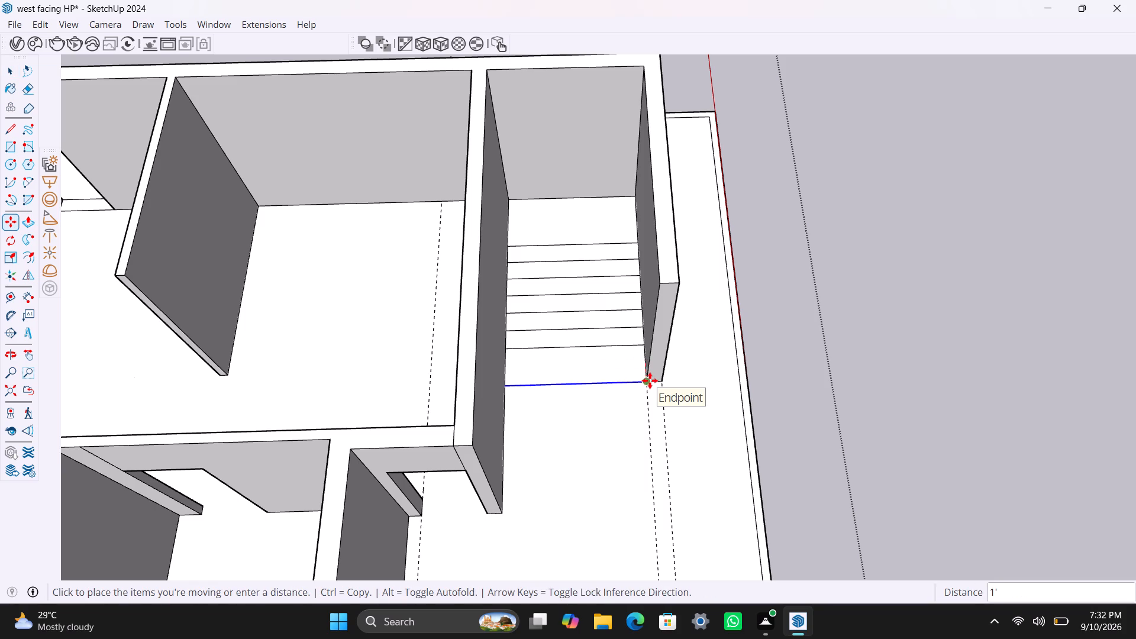
text(1')
key(Return)
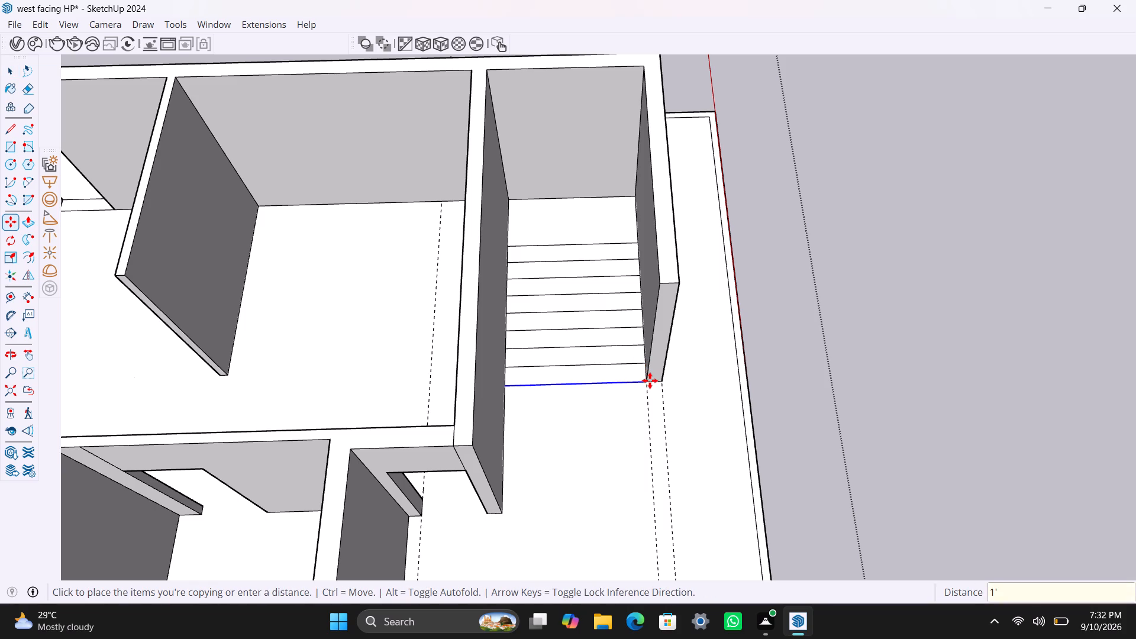
key(space)
key(space)
key(space)
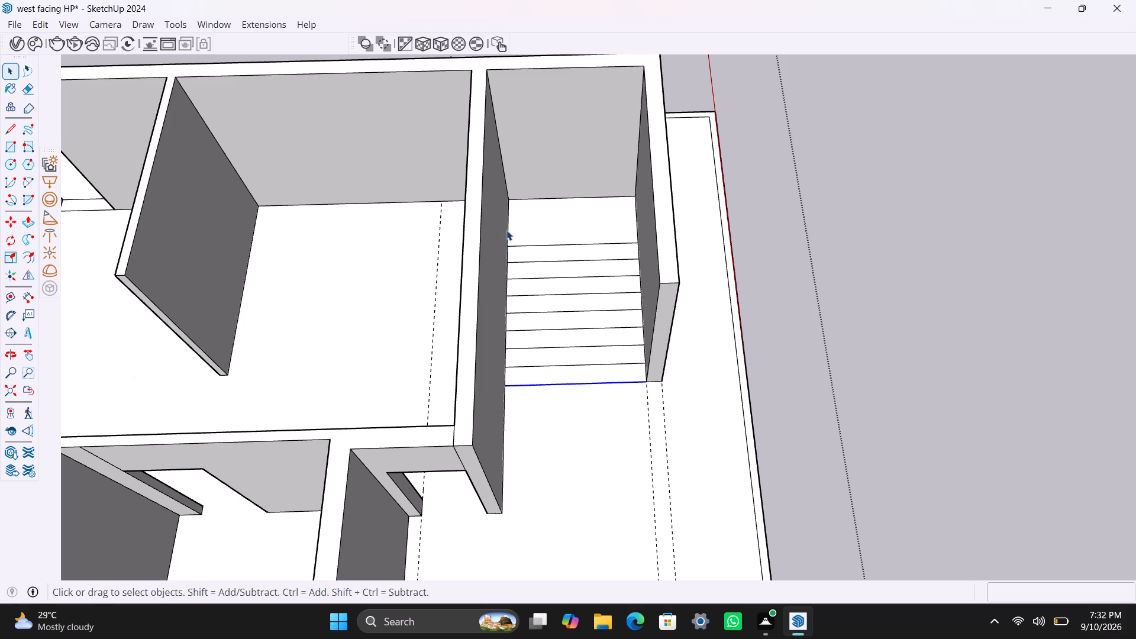
Draw a dividing line across the treads from the rear cross line's midpoint to the front cross line's midpoint.
click(506, 227)
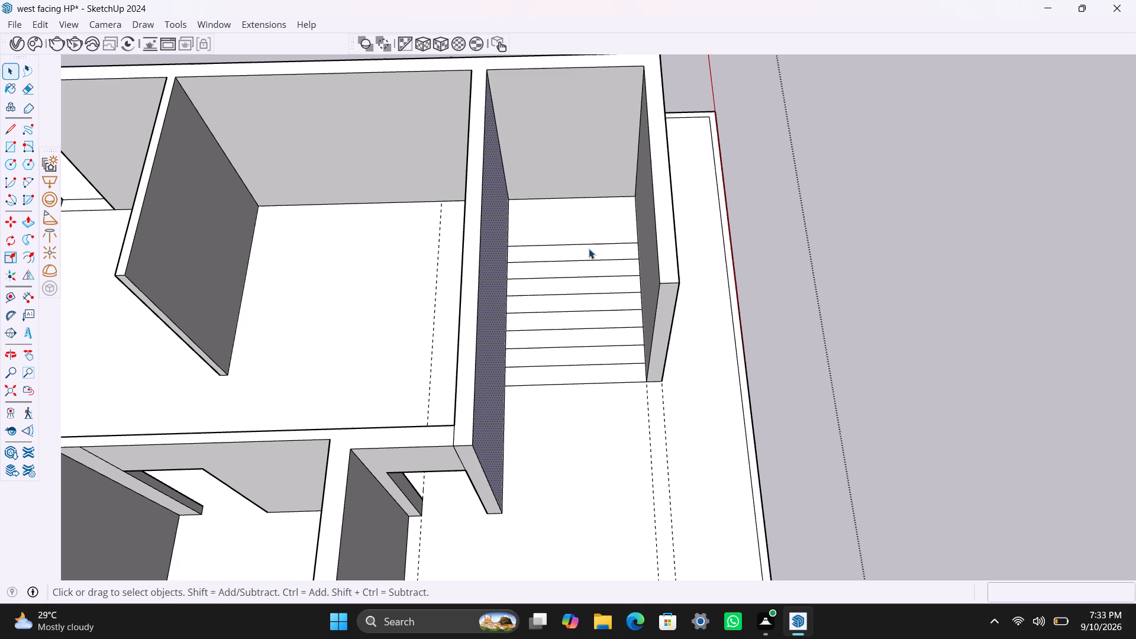
key(l)
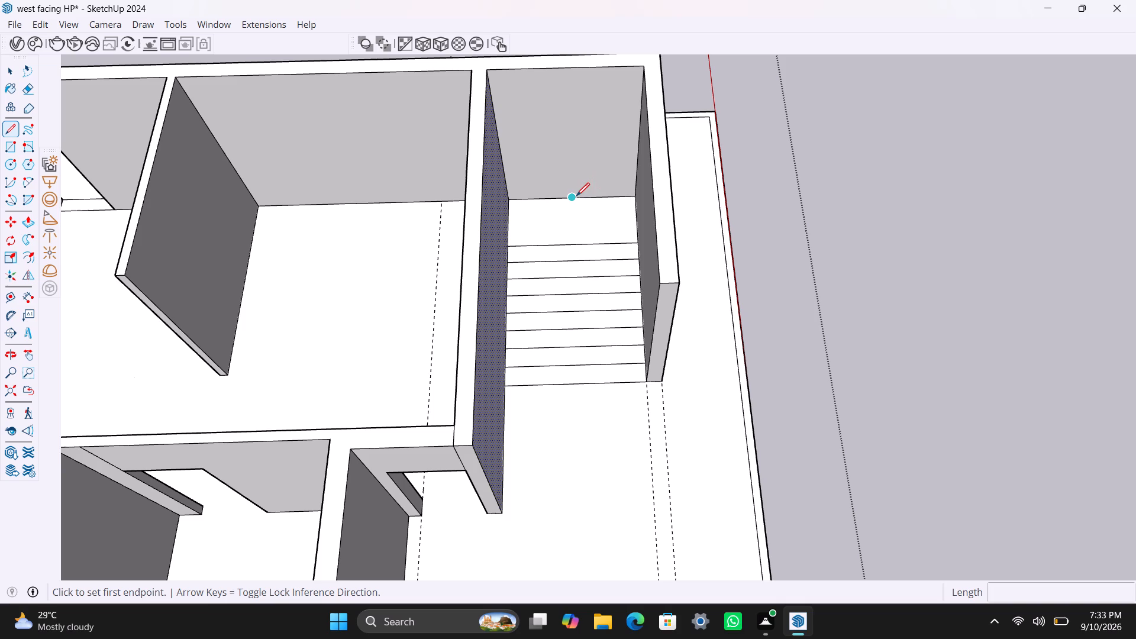
click(575, 247)
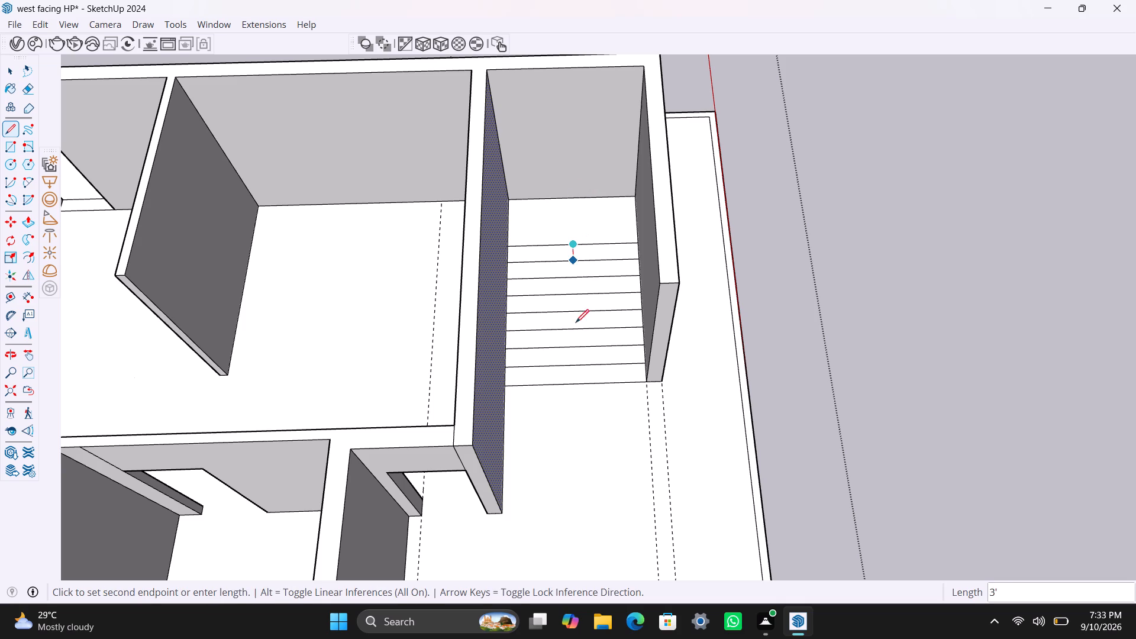
click(579, 380)
key(space)
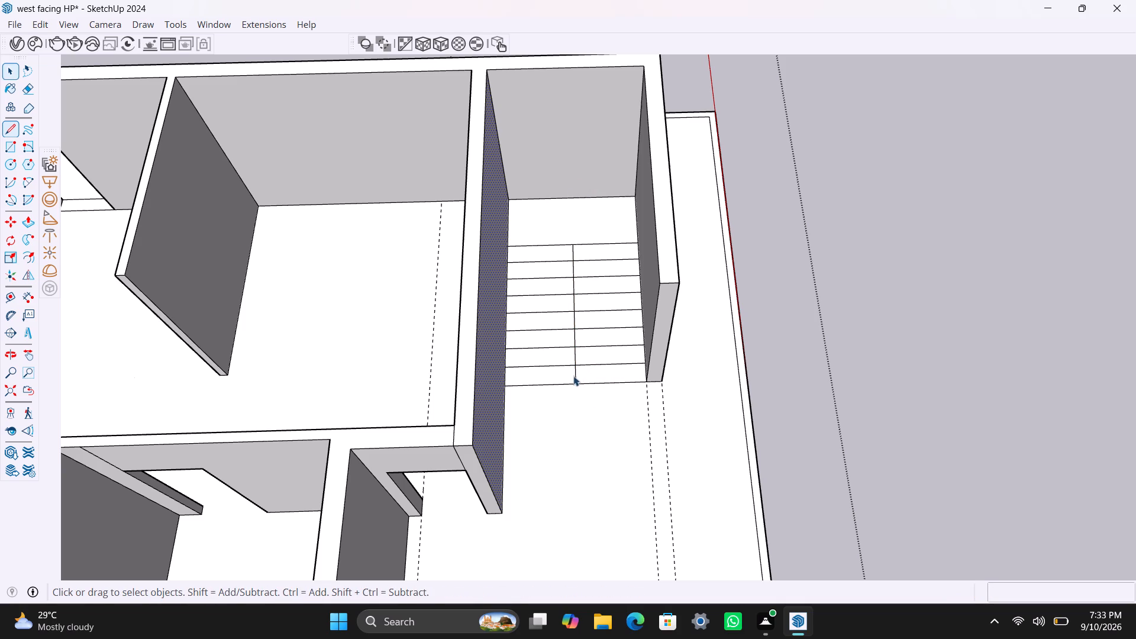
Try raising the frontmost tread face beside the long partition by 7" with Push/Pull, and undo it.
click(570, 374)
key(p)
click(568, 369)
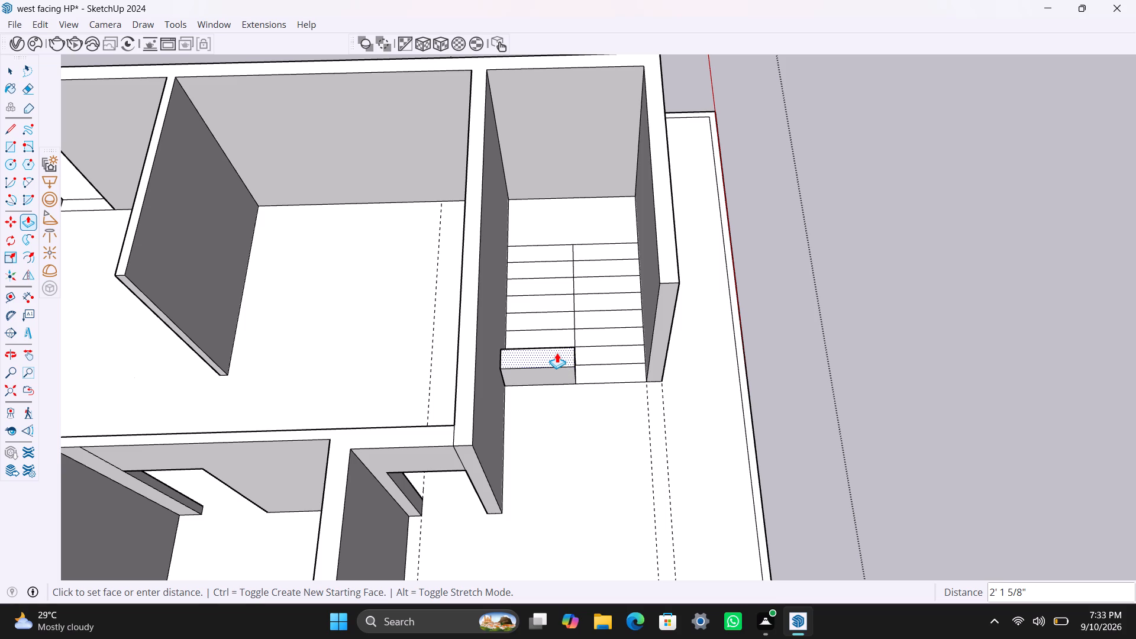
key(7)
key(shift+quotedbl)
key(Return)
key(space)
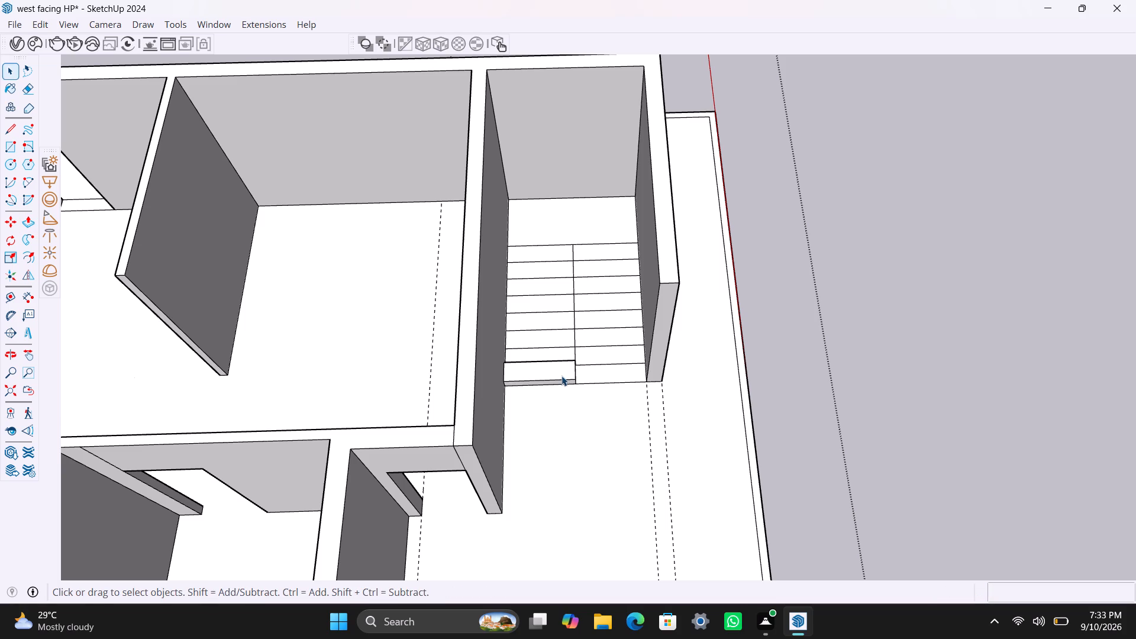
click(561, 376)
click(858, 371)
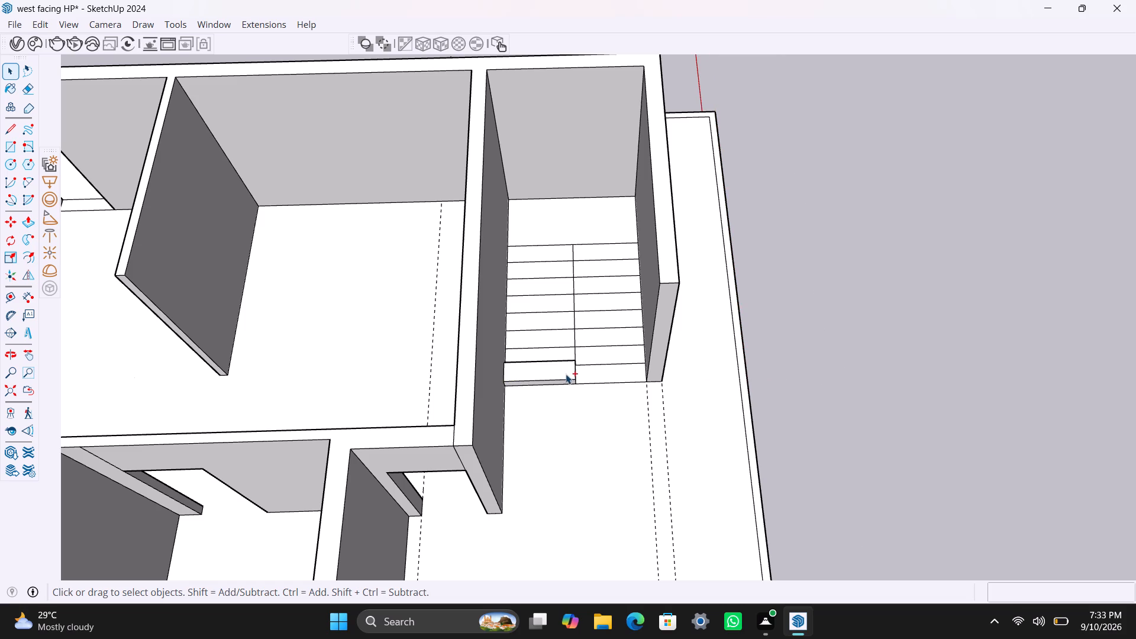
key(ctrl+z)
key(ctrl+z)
Make a group of the frontmost tread face beside the long partition, including its edges.
double_click(567, 372)
right_click(567, 372)
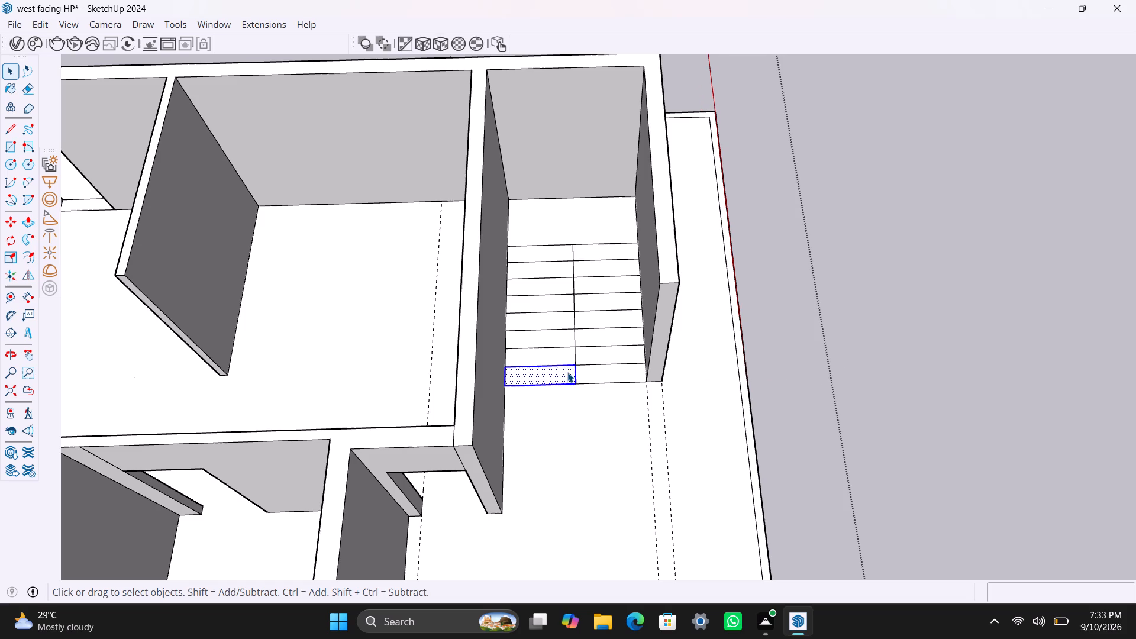
click(628, 141)
Raise the face inside the front tread group by 7" with Push/Pull and close the group.
double_click(551, 382)
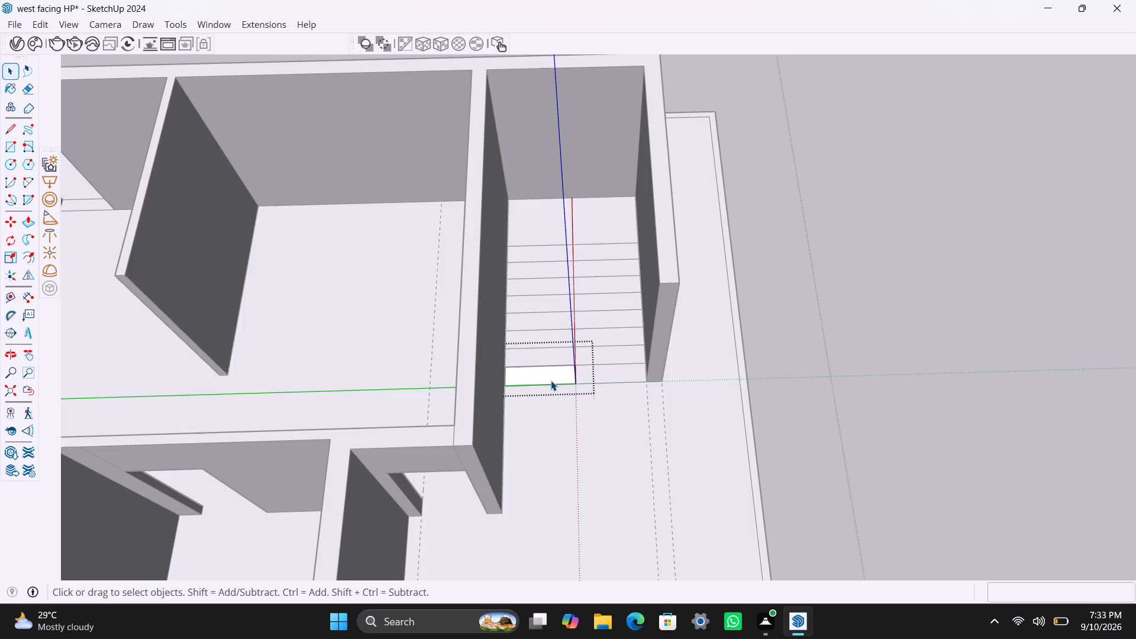
click(549, 378)
key(p)
click(550, 377)
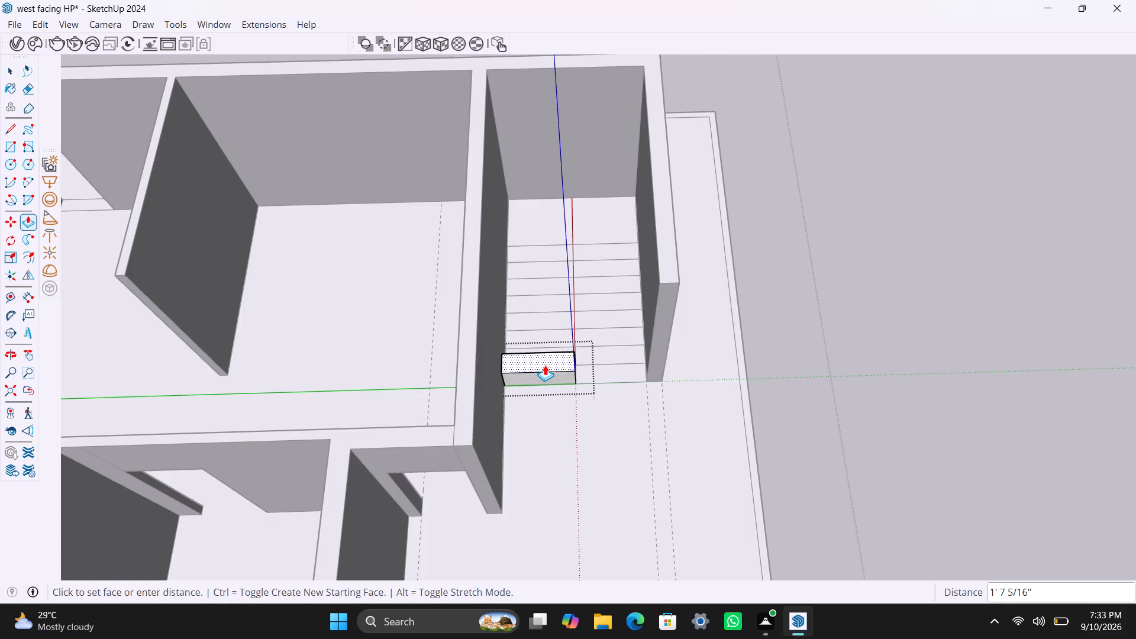
key(7)
key(shift+quotedbl)
key(Return)
key(space)
click(844, 376)
scroll(556, 361, up, 3)
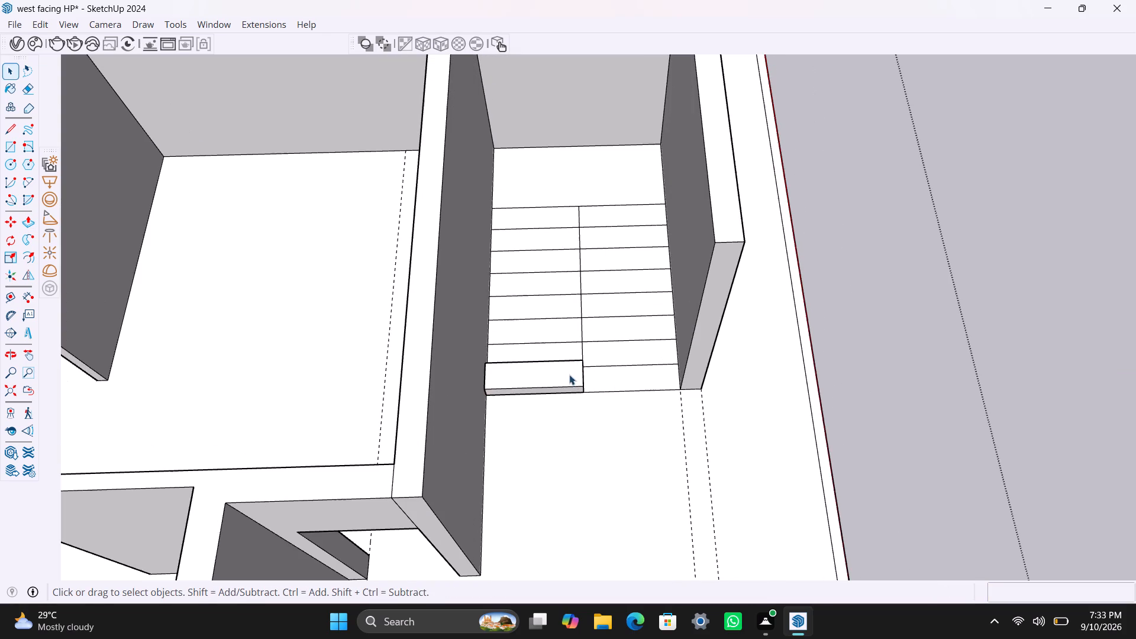
middle_drag(573, 379, 459, 353)
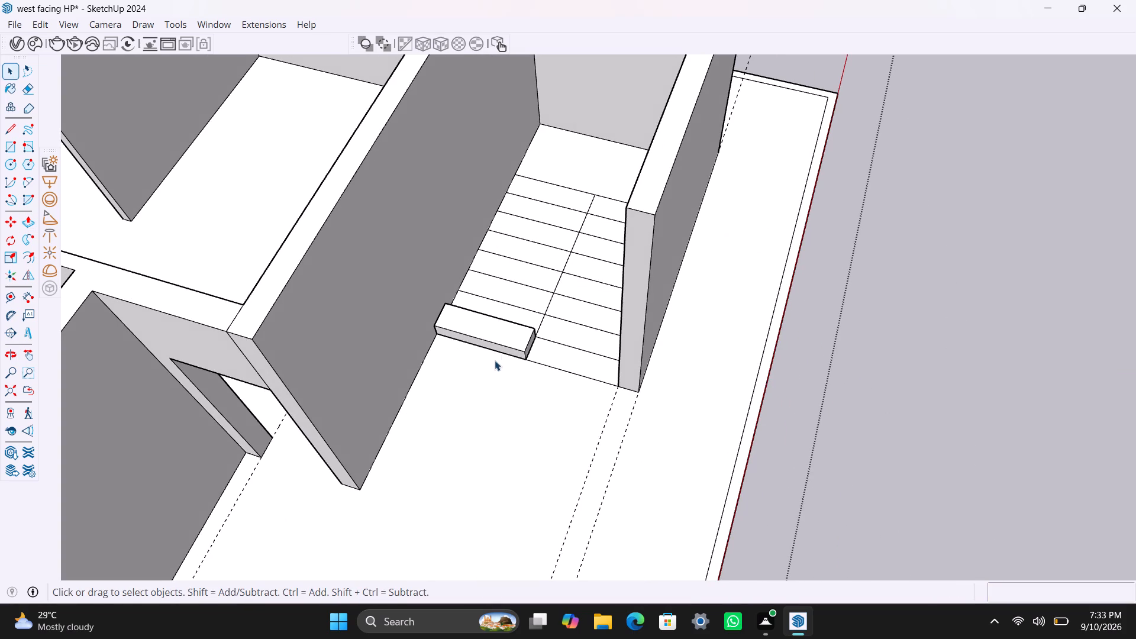
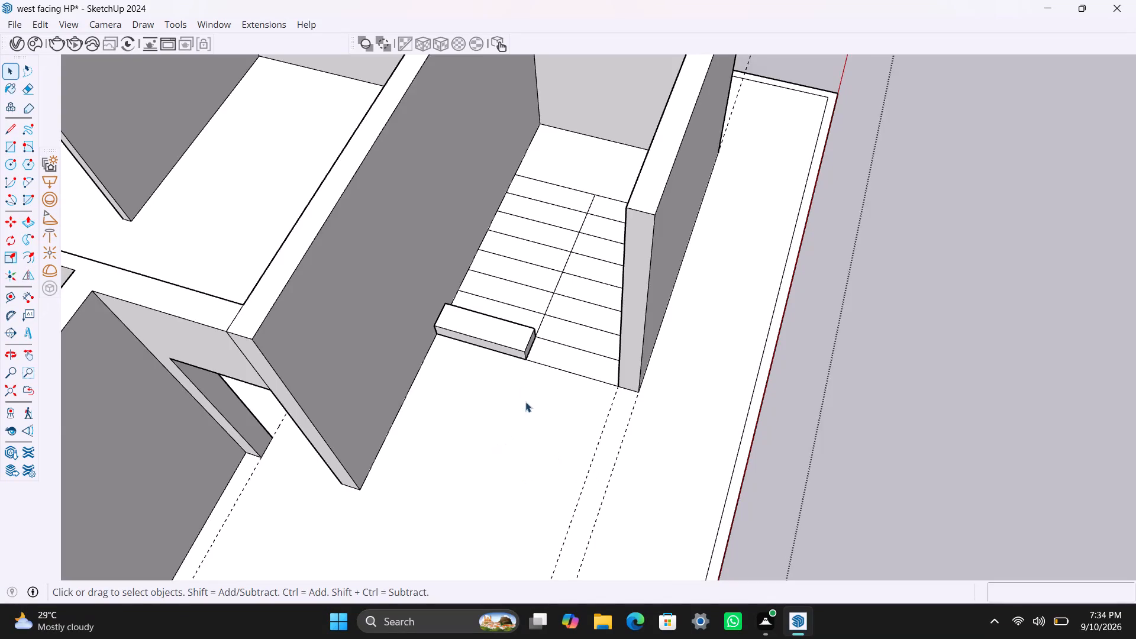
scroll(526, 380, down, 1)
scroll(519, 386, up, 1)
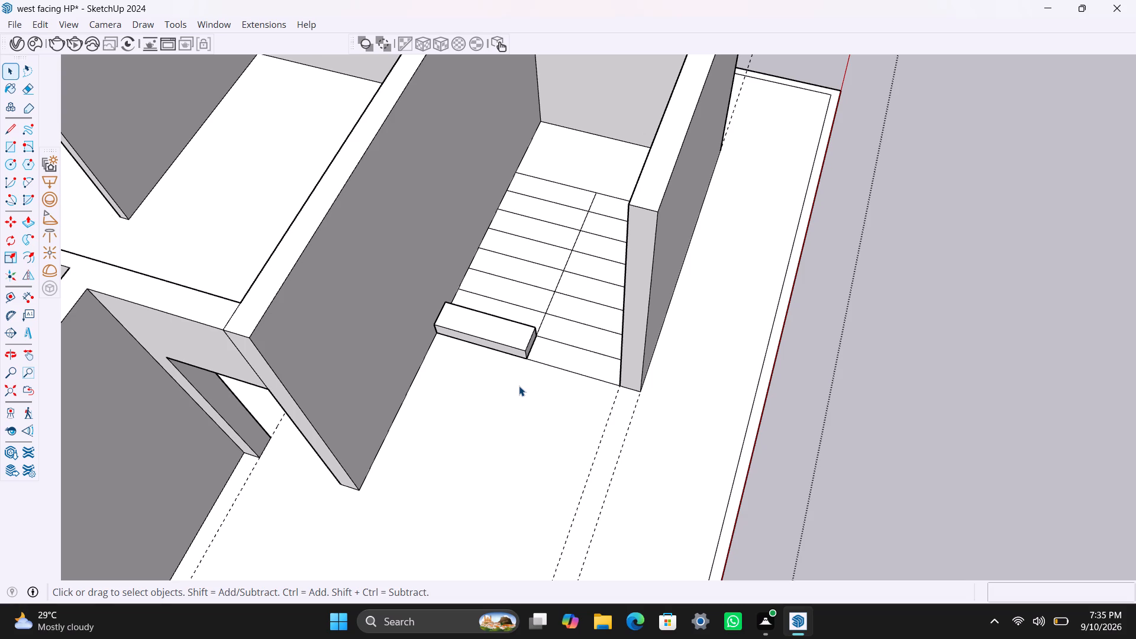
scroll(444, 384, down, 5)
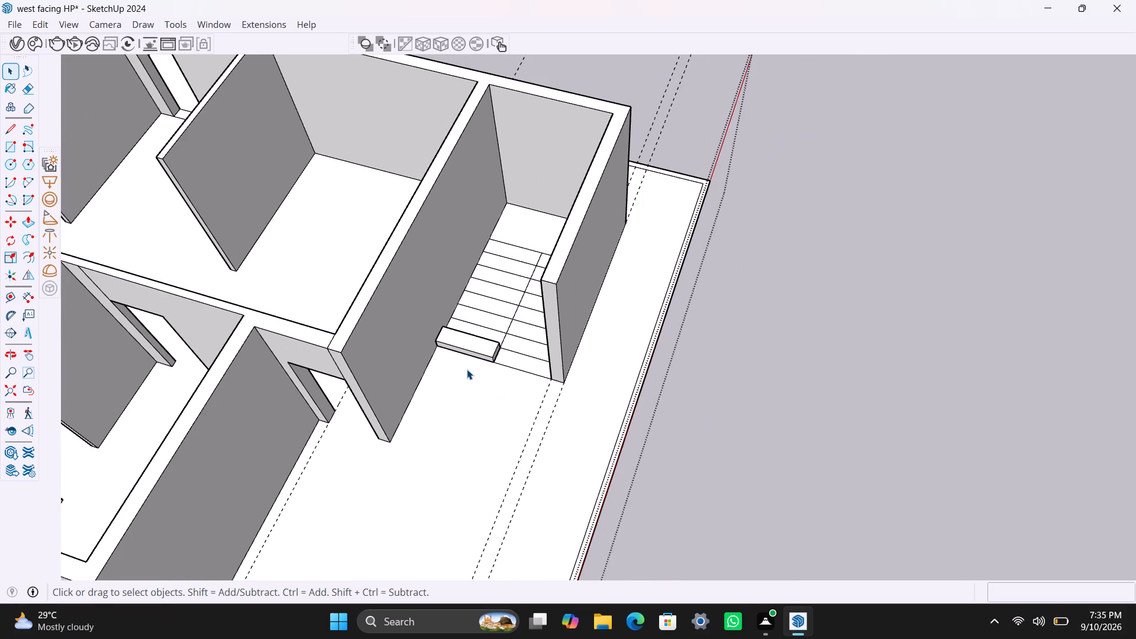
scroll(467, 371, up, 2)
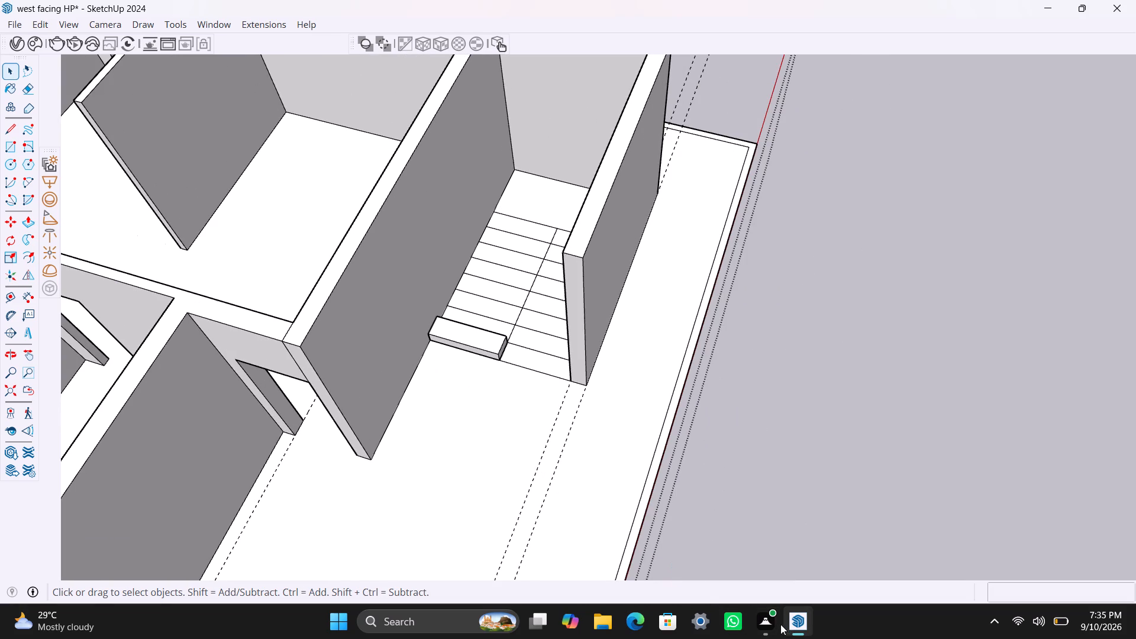
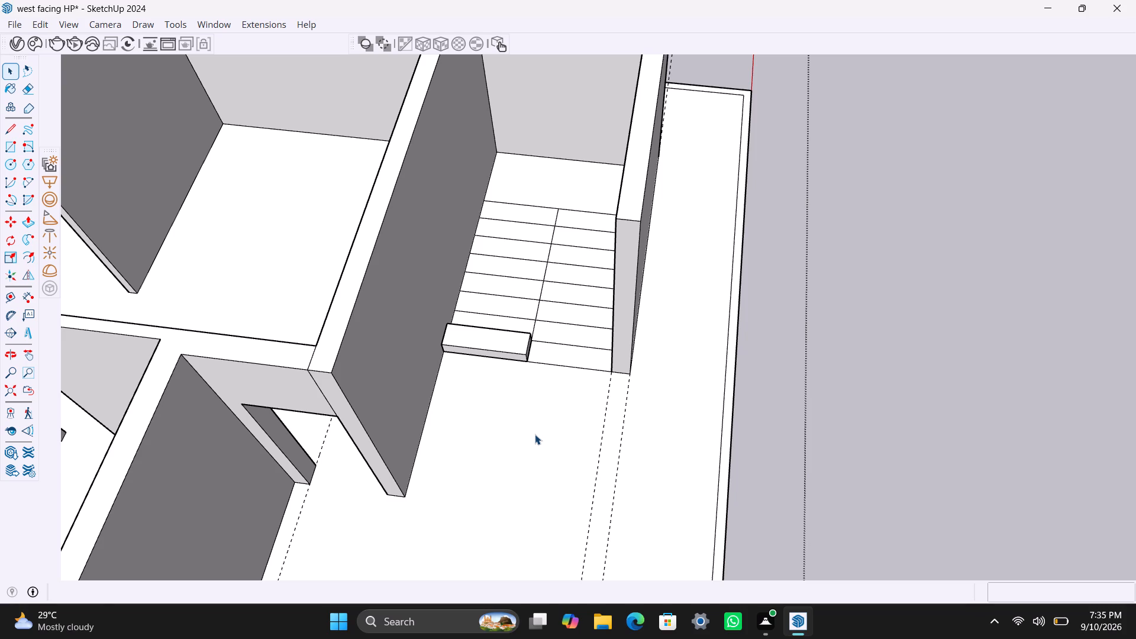
Undo the last two edits and extrude the first stair step's rectangle upward by 7.06".
scroll(485, 348, up, 2)
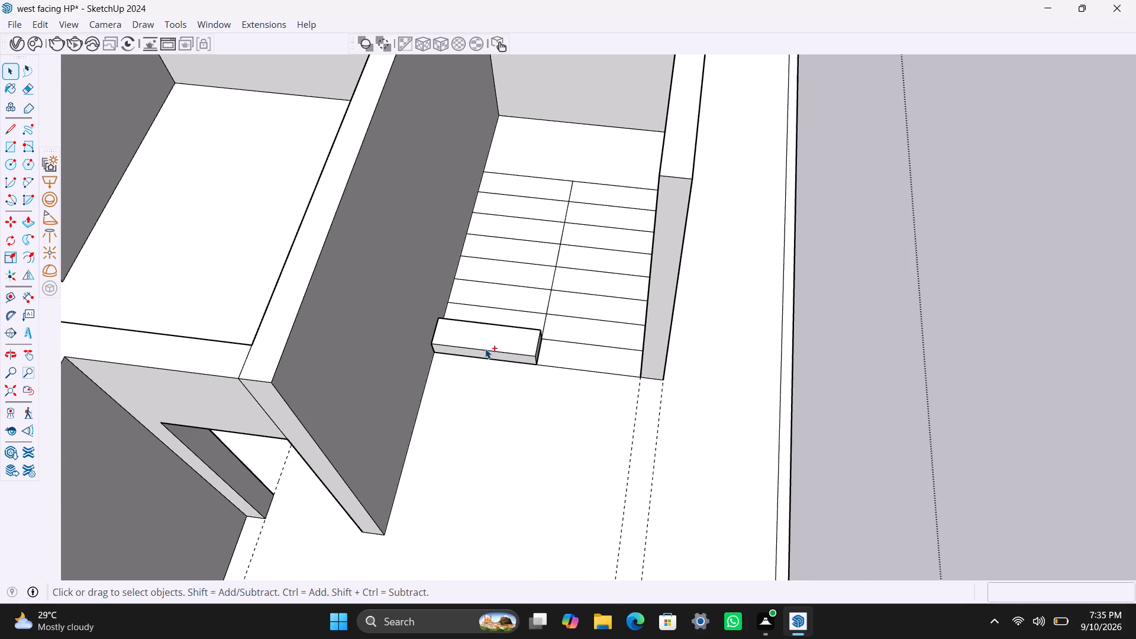
key(ctrl+z)
key(ctrl+z)
click(482, 352)
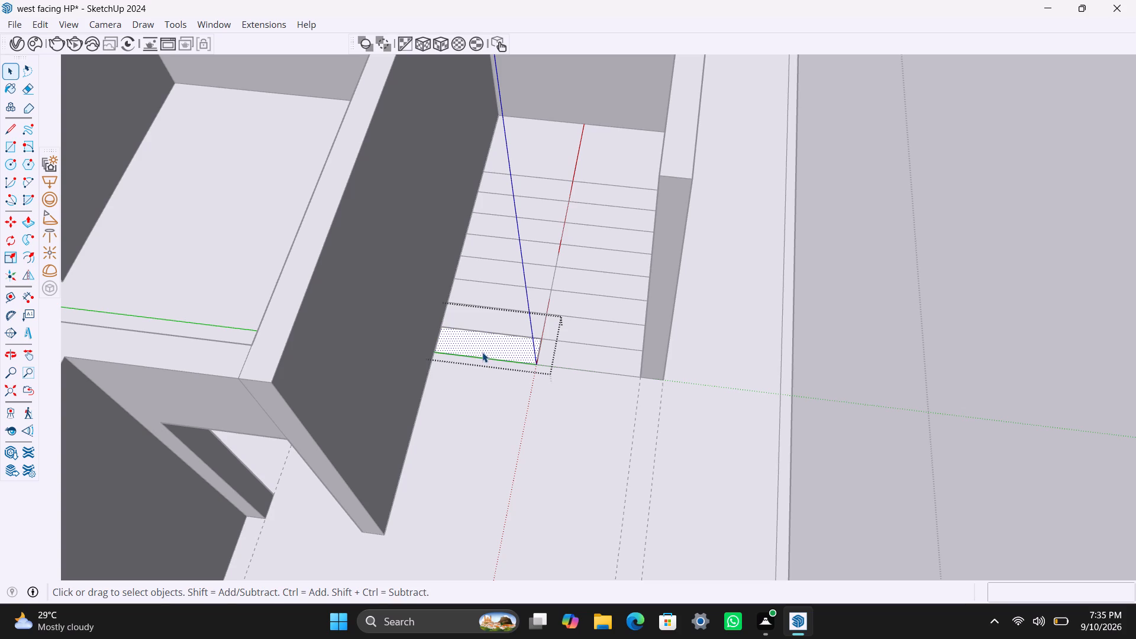
key(p)
click(470, 348)
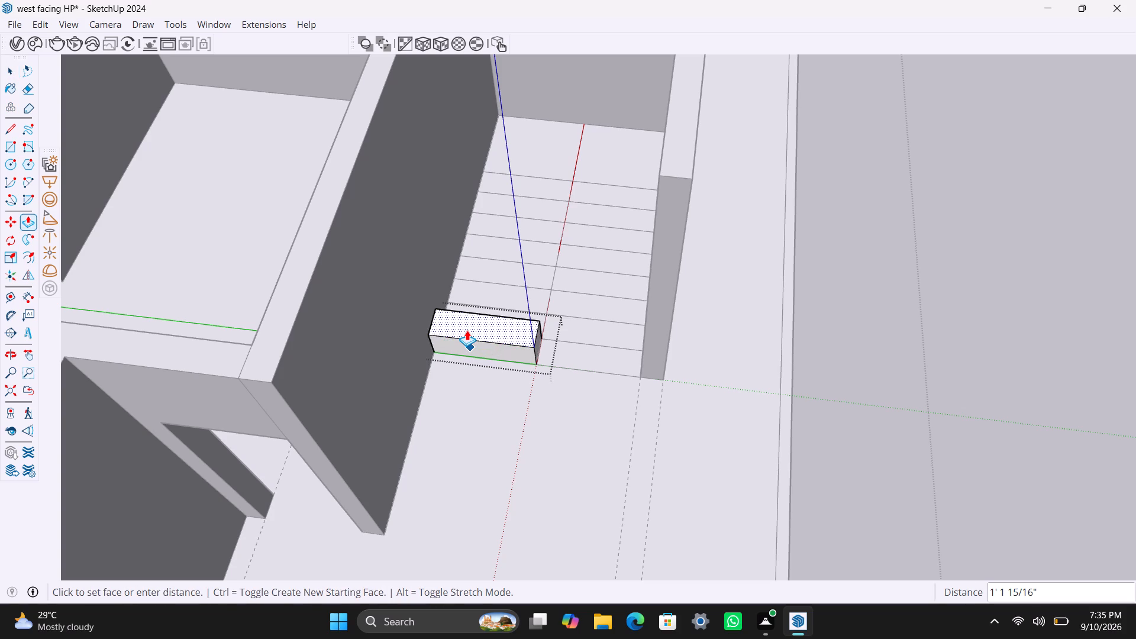
text(7.06")
key(Return)
key(space)
click(870, 379)
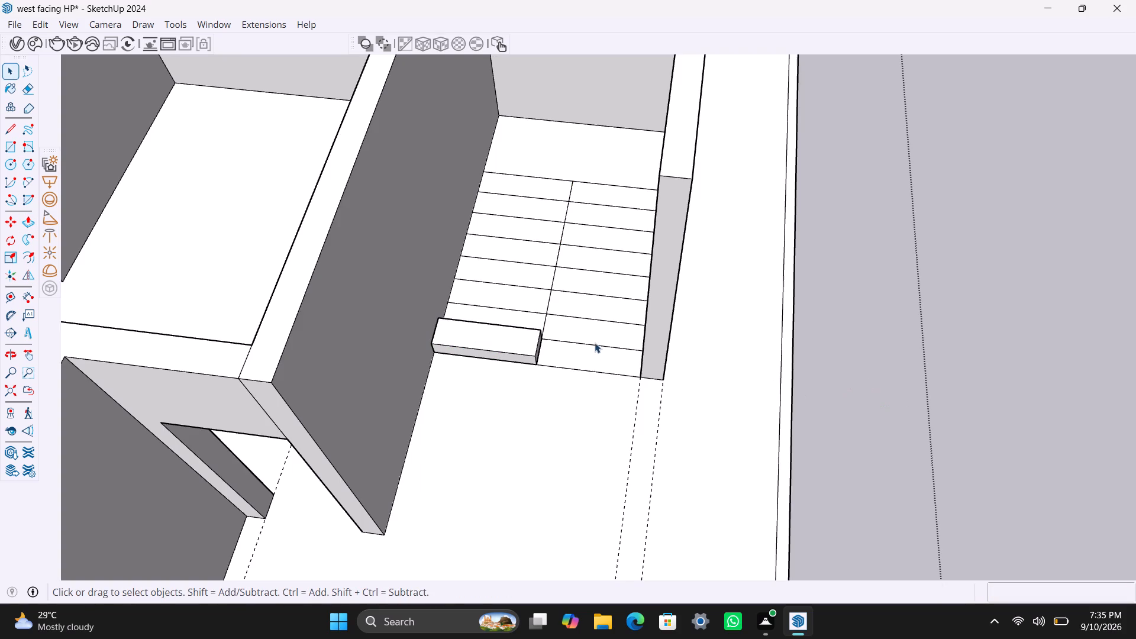
Copy the first step block three times up the flight, setting each copy's bottom front corner on the previous block's top back corner.
scroll(501, 340, up, 1)
click(509, 351)
click(511, 353)
key(m)
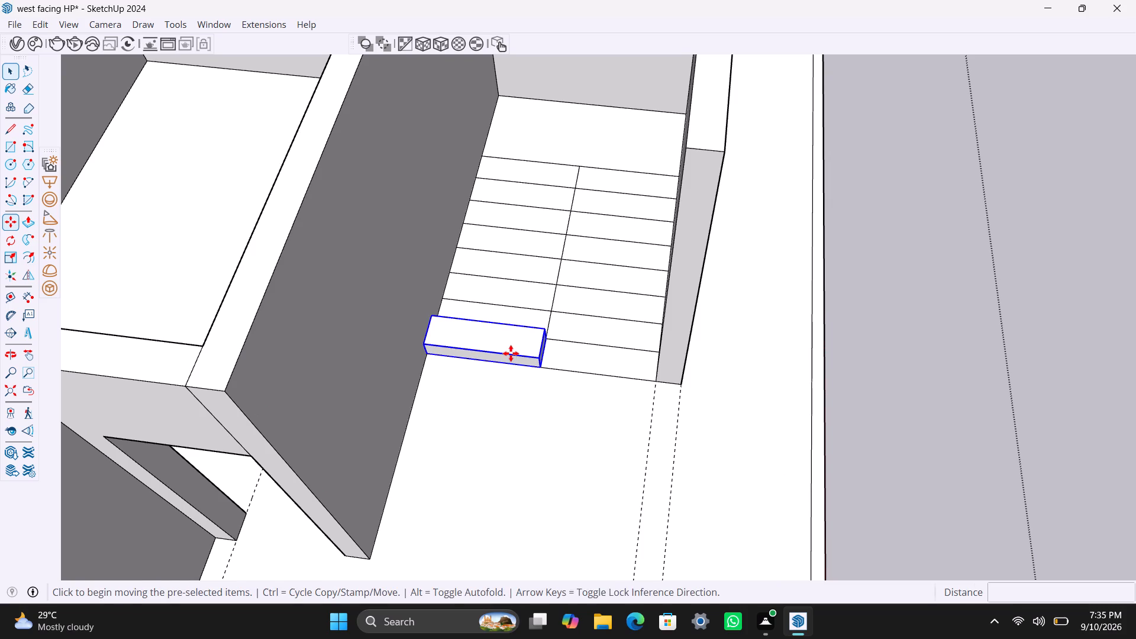
click(535, 366)
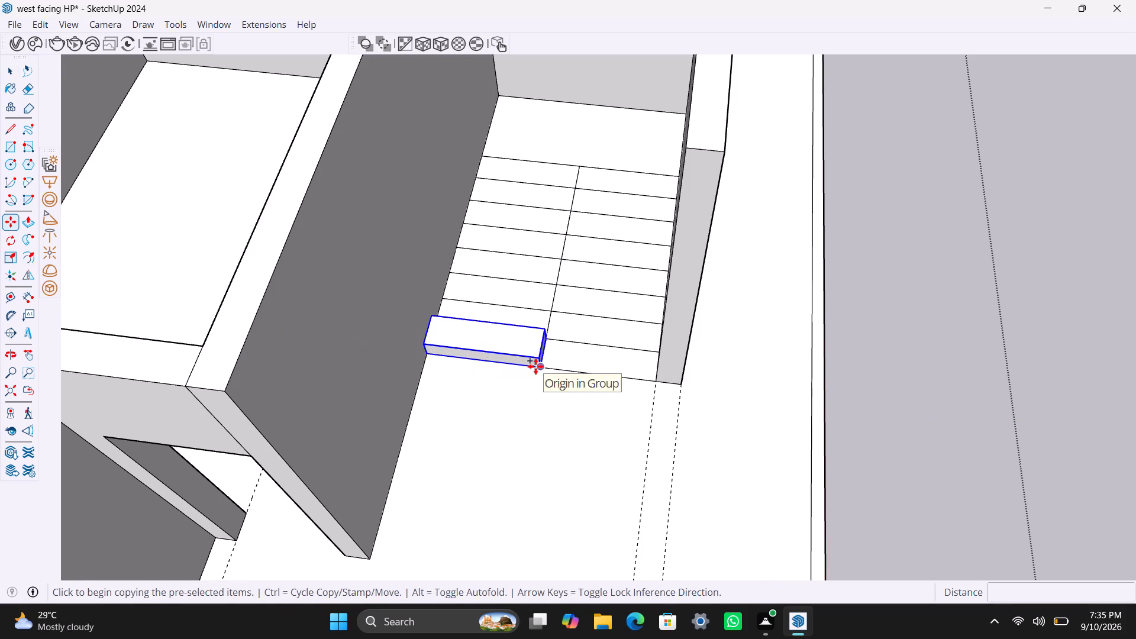
click(546, 328)
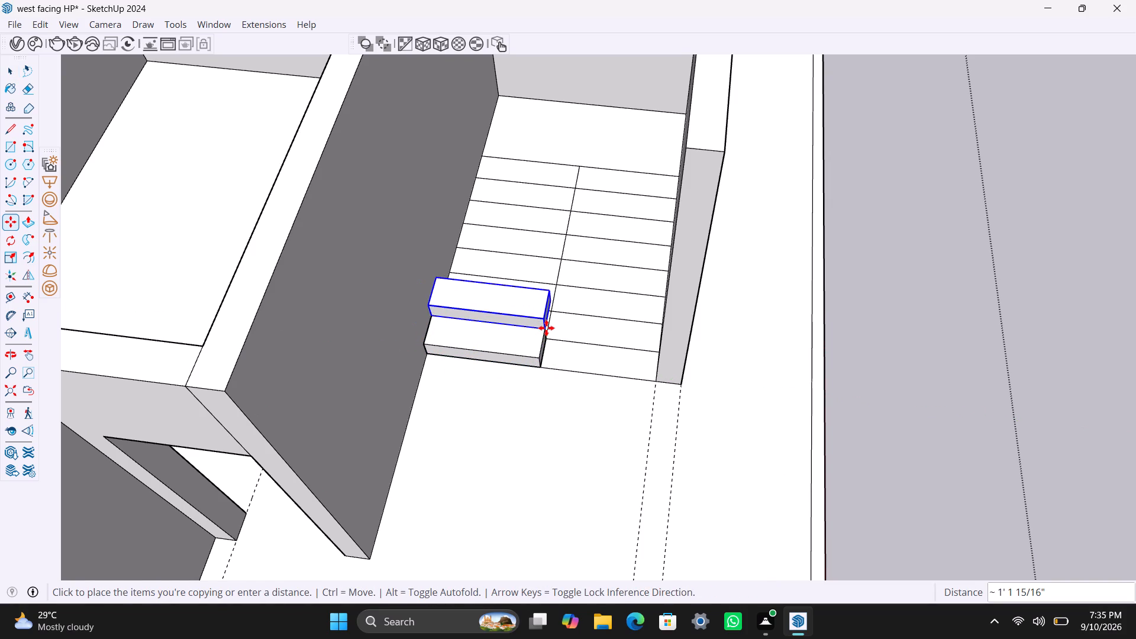
key(m)
click(546, 328)
click(547, 293)
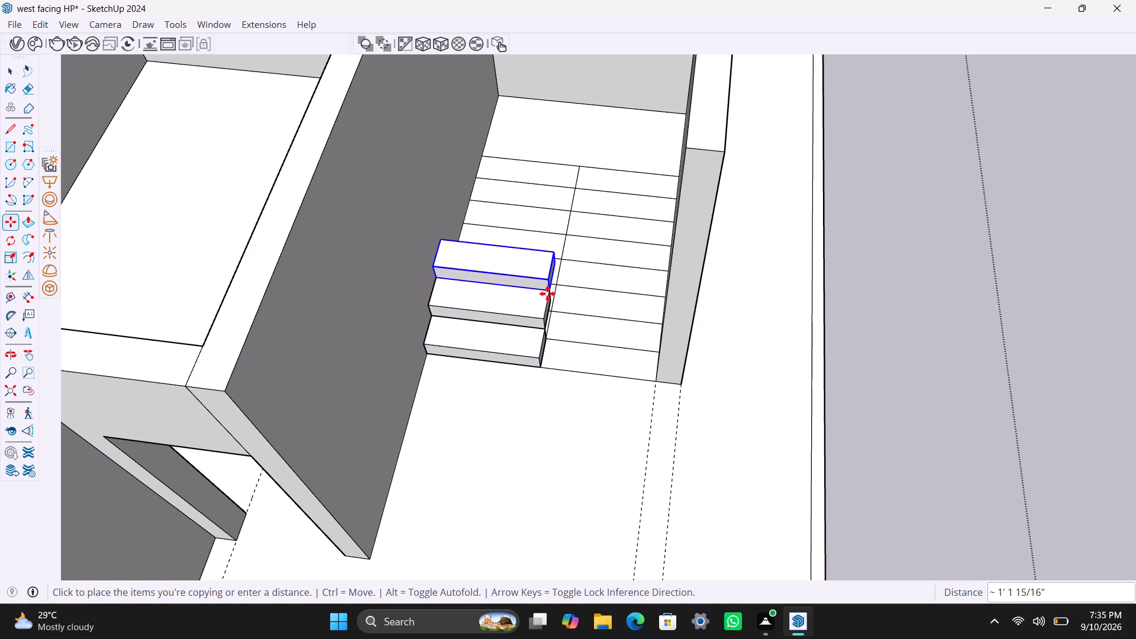
key(m)
click(554, 295)
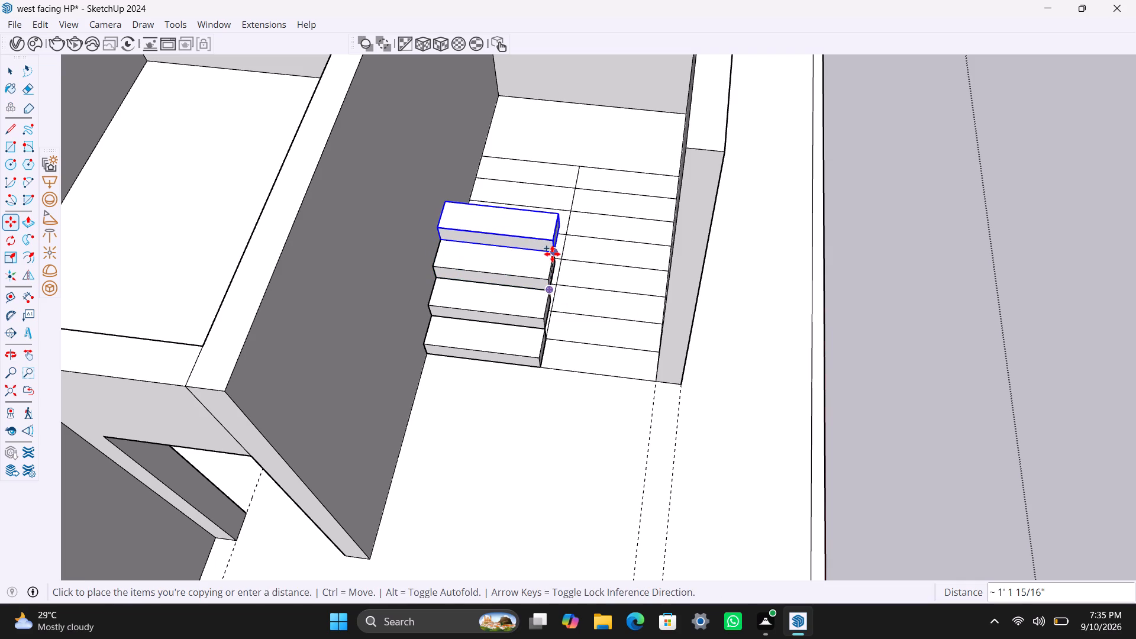
click(553, 253)
Copy the topmost step four more times along the flight, stacking each copy corner to corner on the one below.
key(m)
click(553, 256)
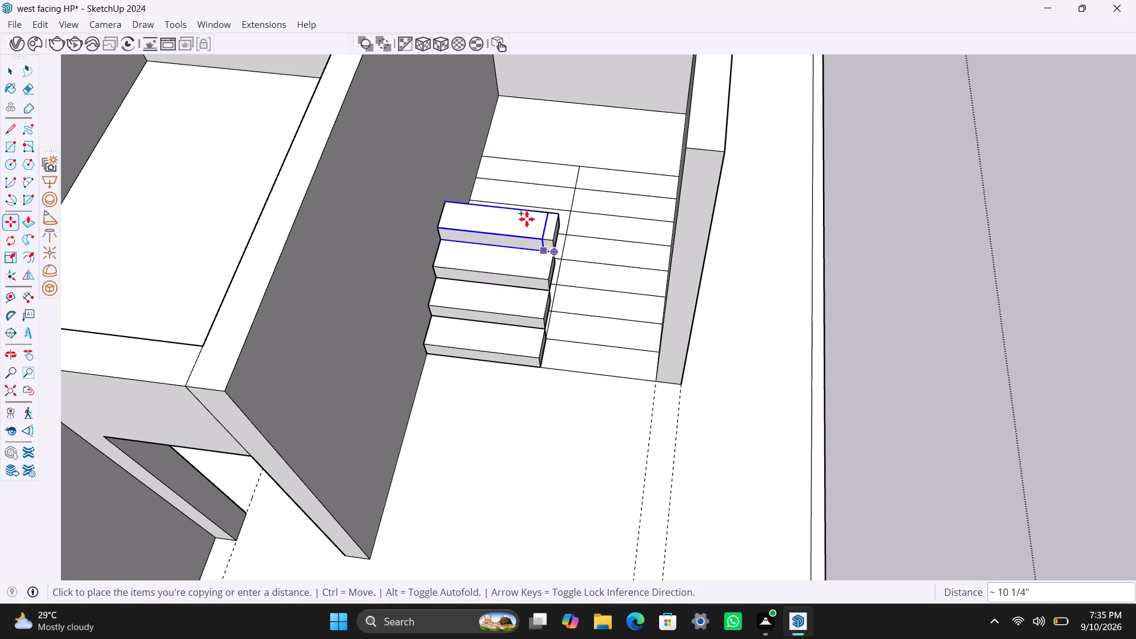
click(559, 217)
key(m)
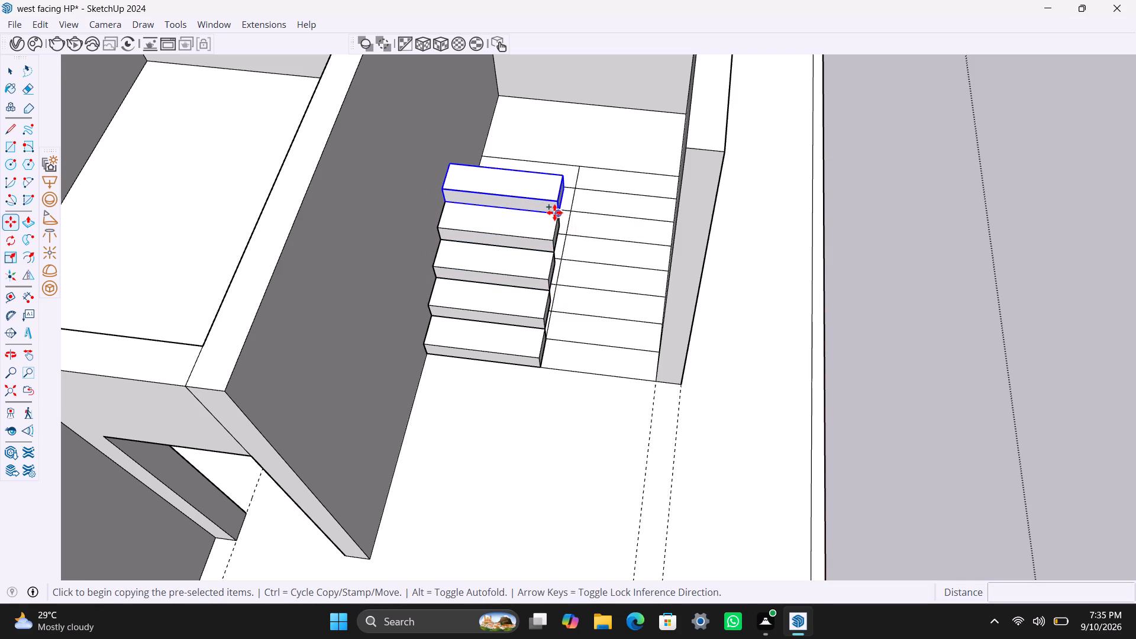
key(m)
click(554, 212)
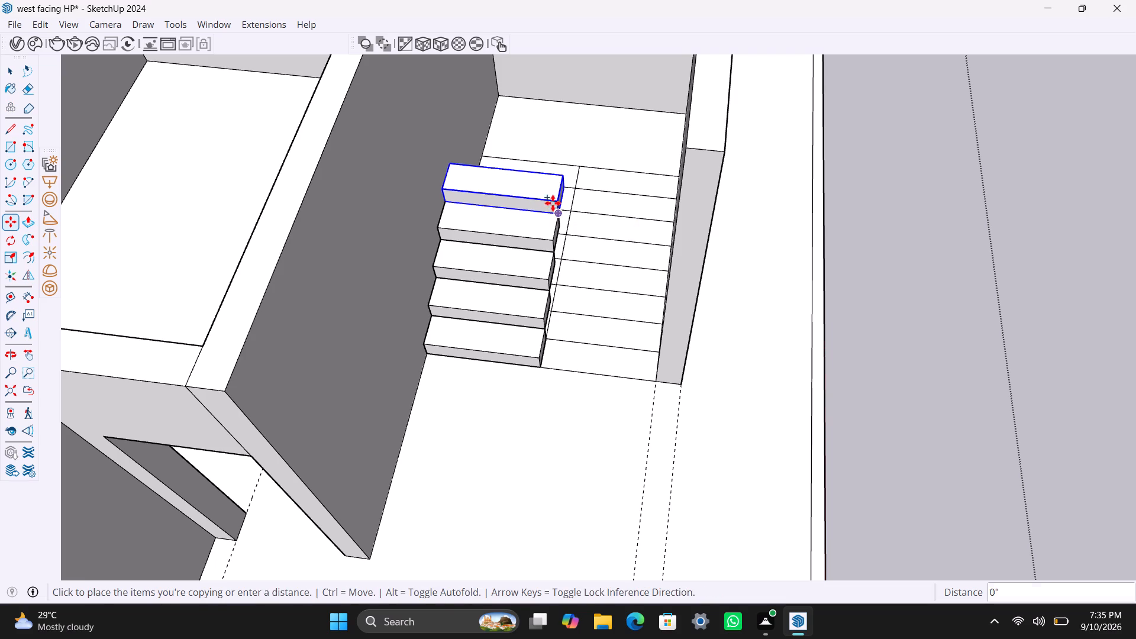
click(565, 178)
key(m)
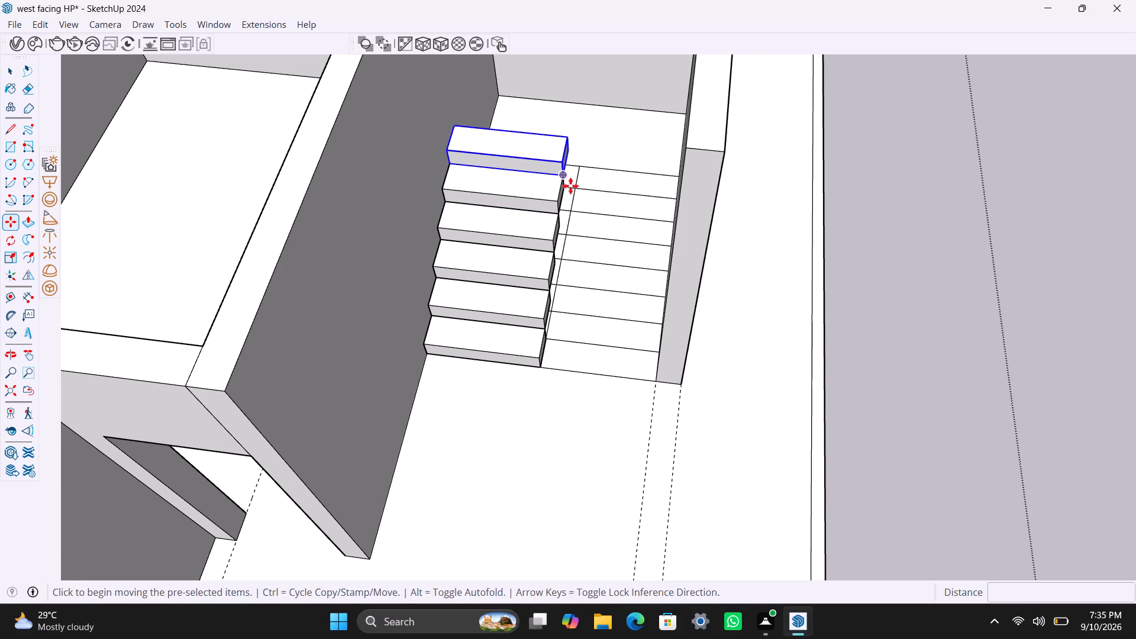
click(572, 175)
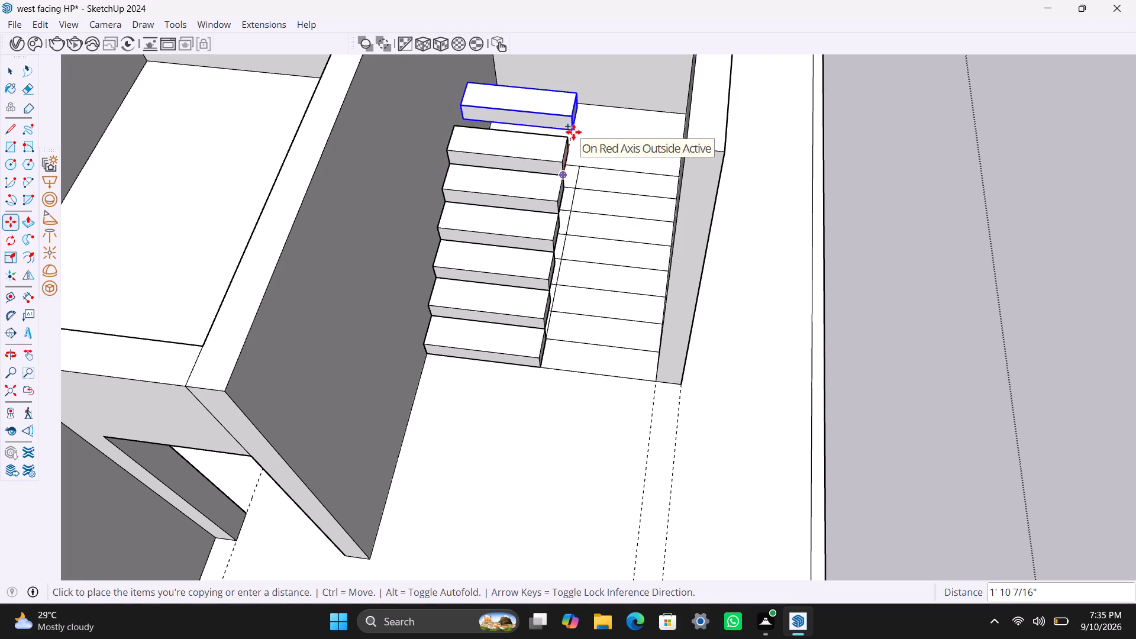
click(567, 138)
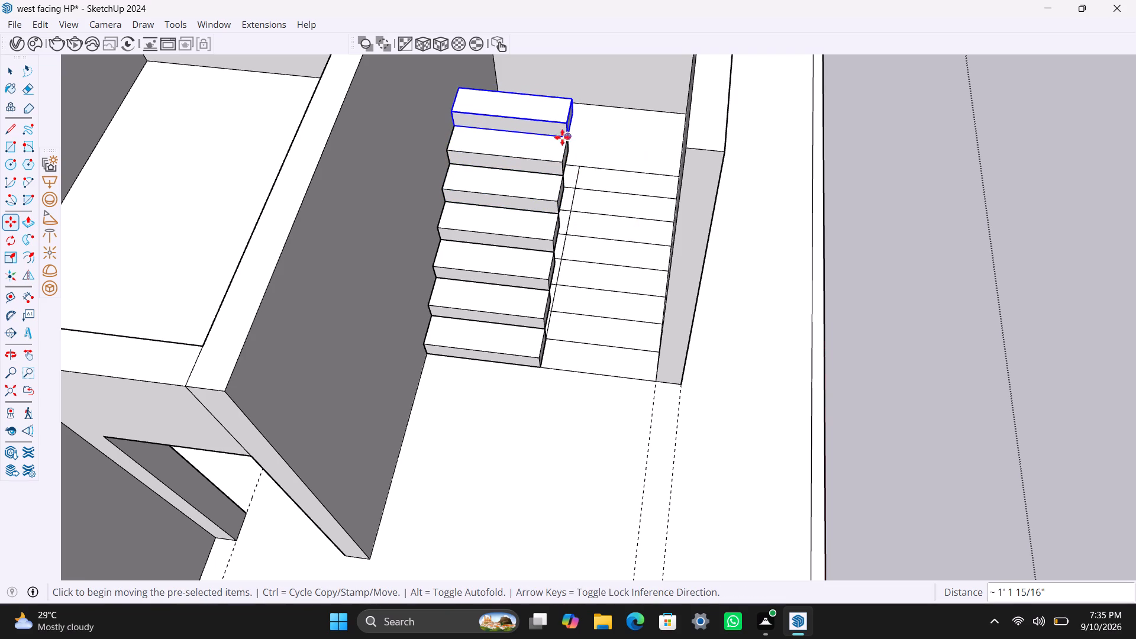
key(m)
click(562, 133)
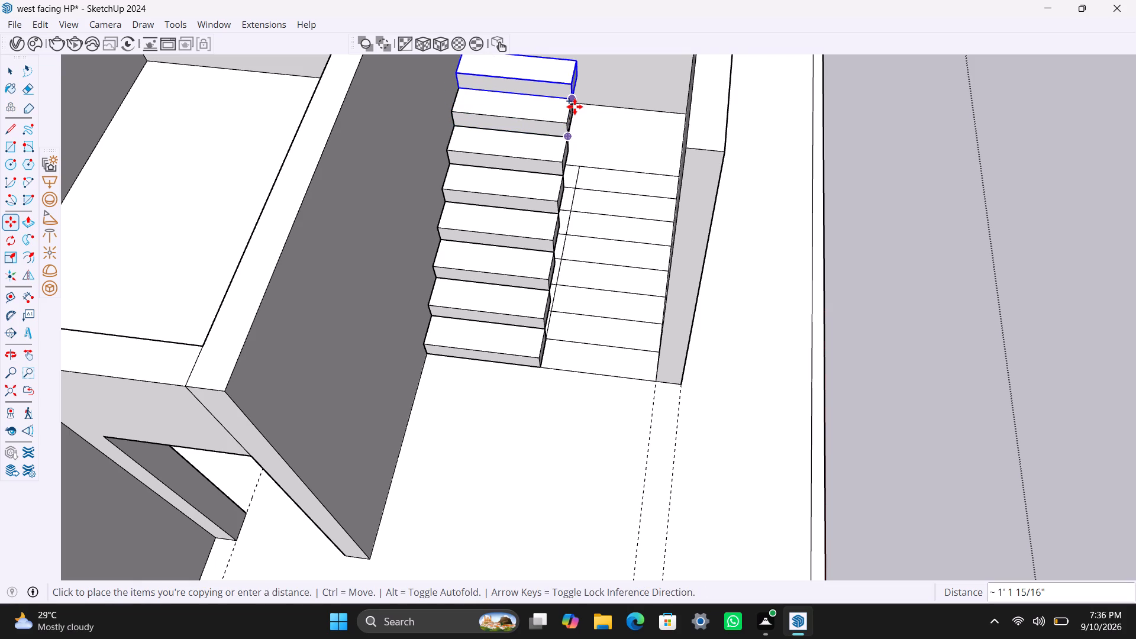
click(575, 106)
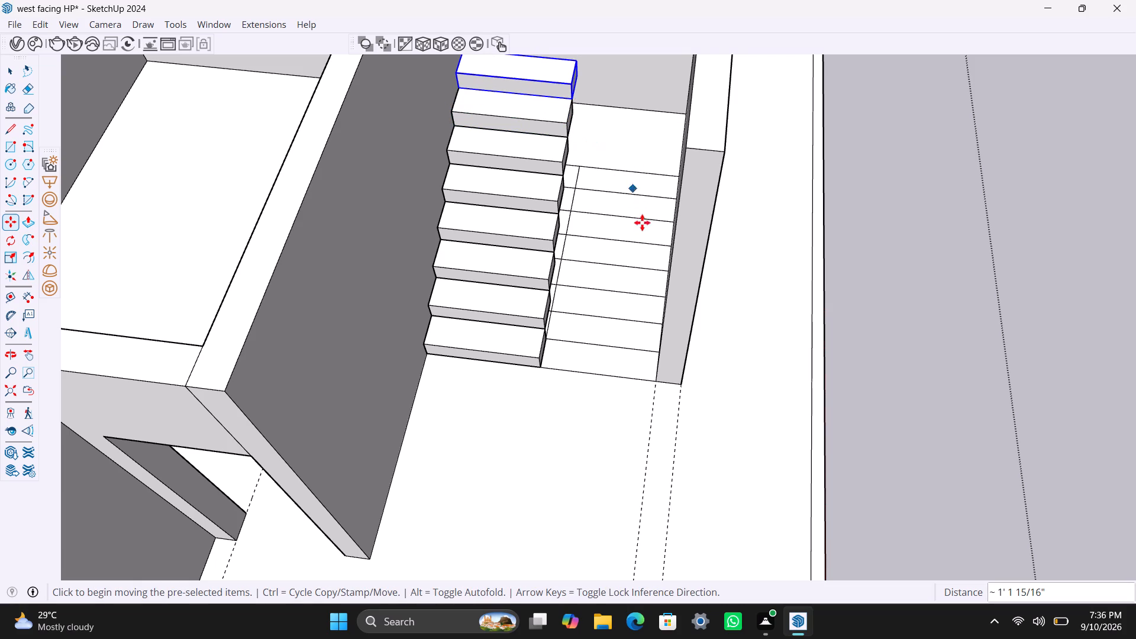
Copy the topmost step once more onto its top back corner to form the block at landing level.
scroll(592, 205, down, 3)
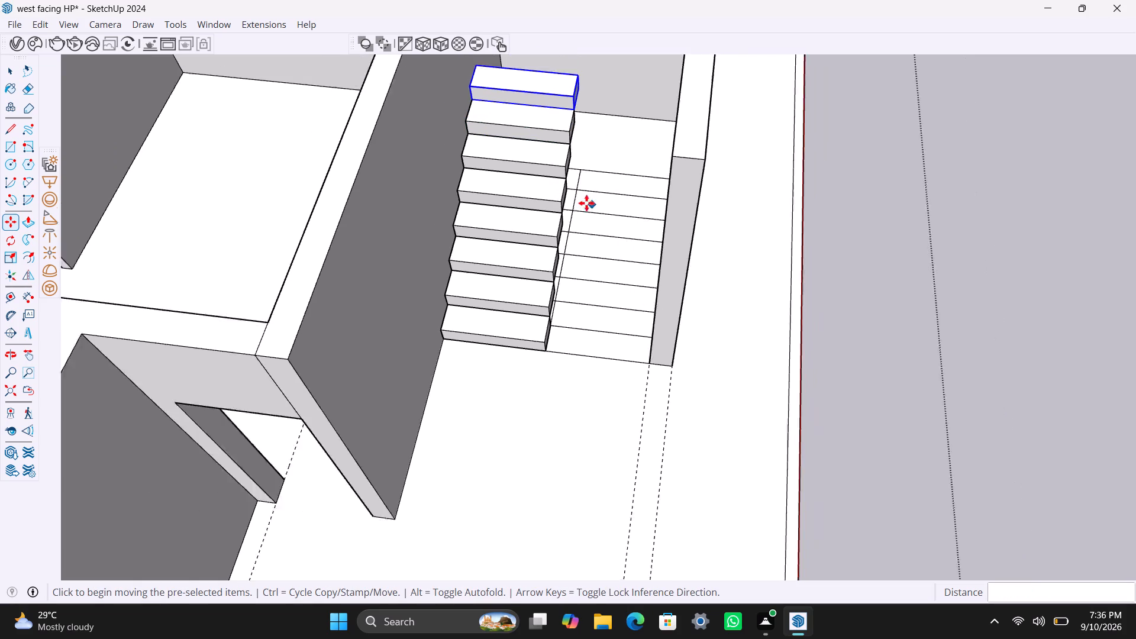
scroll(546, 150, down, 1)
scroll(564, 122, up, 3)
middle_drag(571, 122, 508, 151)
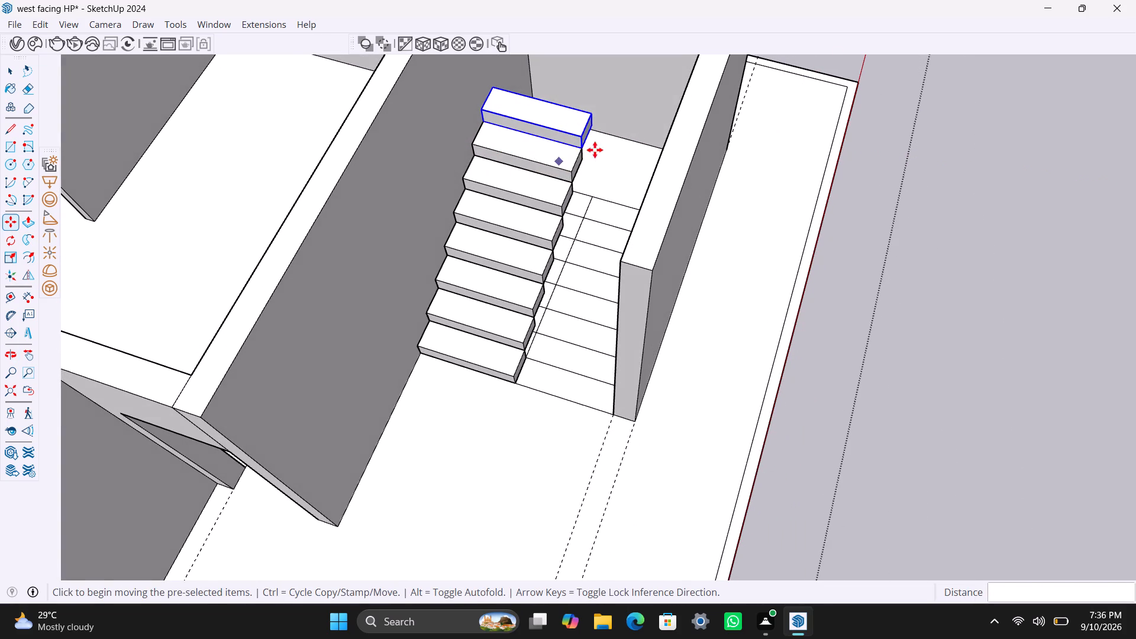
drag(584, 148, 579, 160)
key(m)
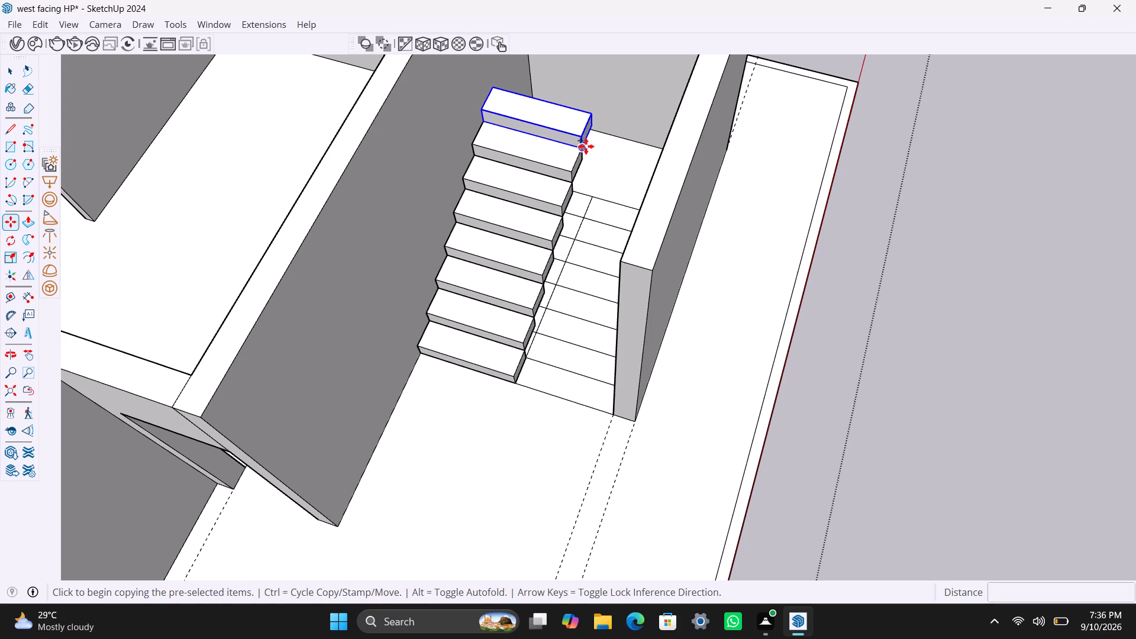
click(586, 146)
click(590, 110)
key(space)
Open the topmost block for editing and extrude its back face 2' towards the stairwell's end wall.
scroll(590, 112, down, 3)
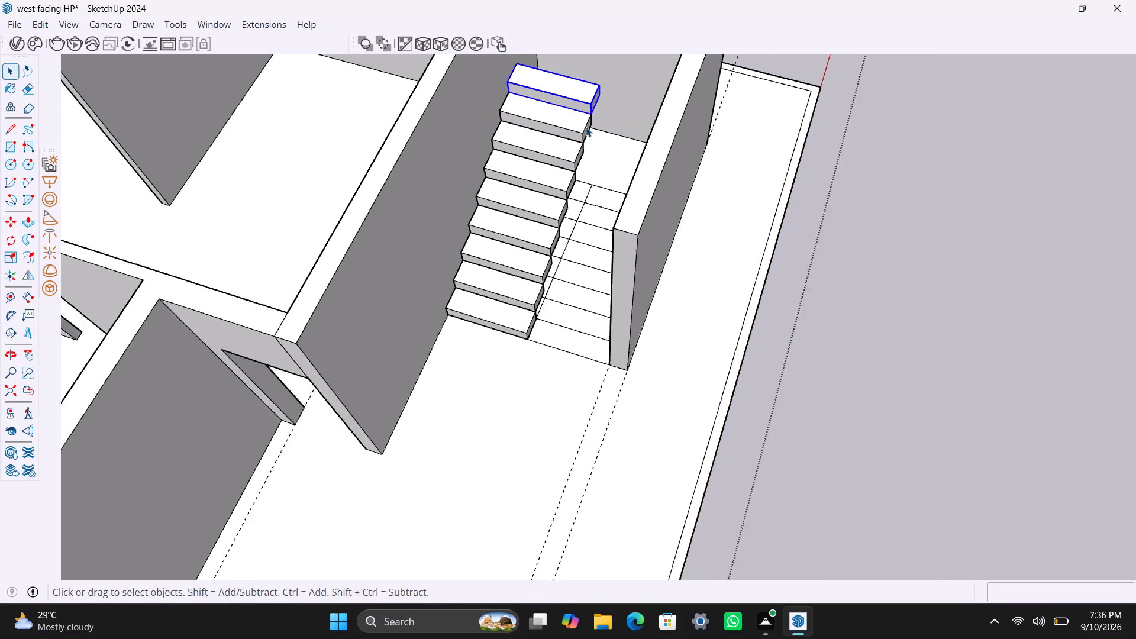
scroll(586, 127, down, 1)
middle_drag(578, 128, 388, 183)
scroll(634, 138, up, 3)
middle_drag(677, 125, 570, 159)
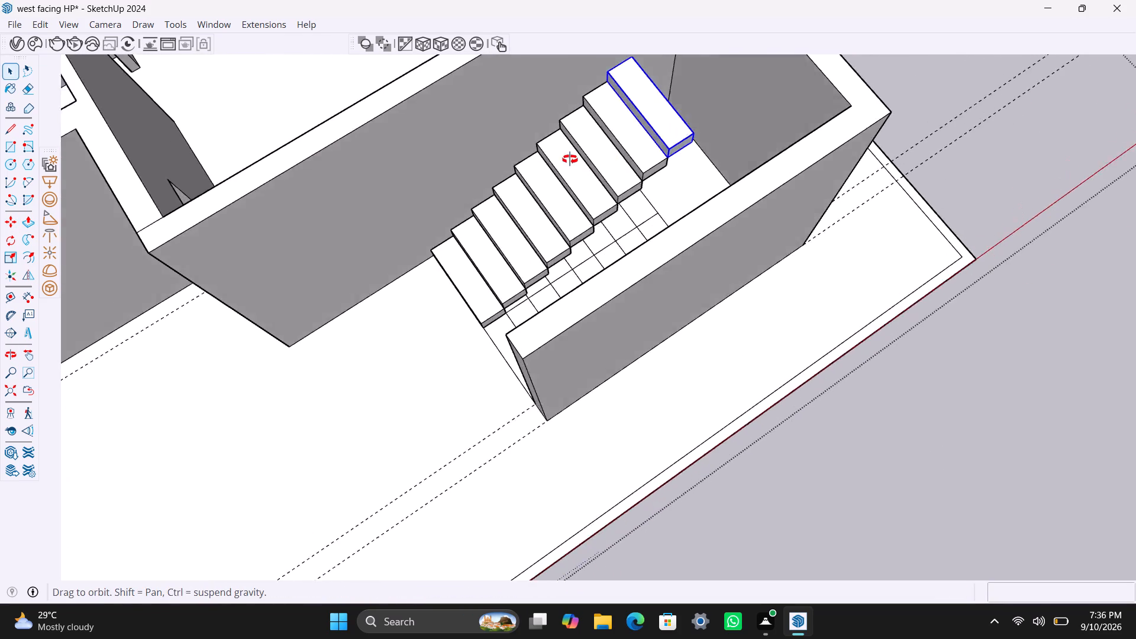
middle_drag(570, 159, 479, 159)
scroll(819, 217, up, 1)
middle_drag(814, 211, 619, 159)
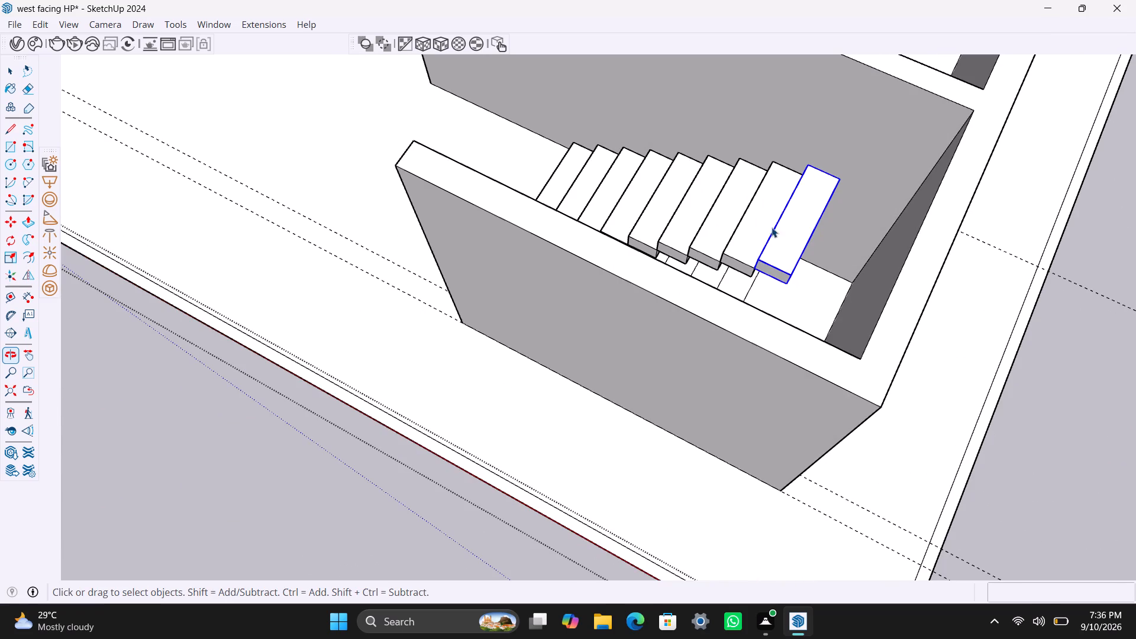
scroll(870, 254, up, 5)
middle_drag(845, 269, 737, 217)
scroll(769, 272, up, 3)
double_click(758, 261)
click(758, 260)
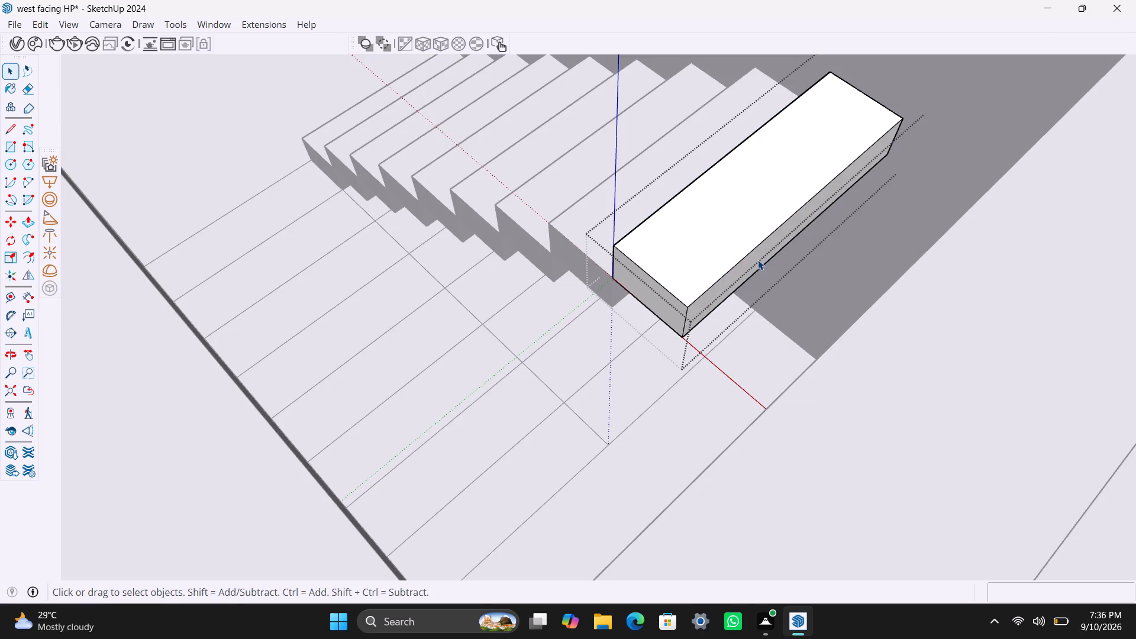
key(p)
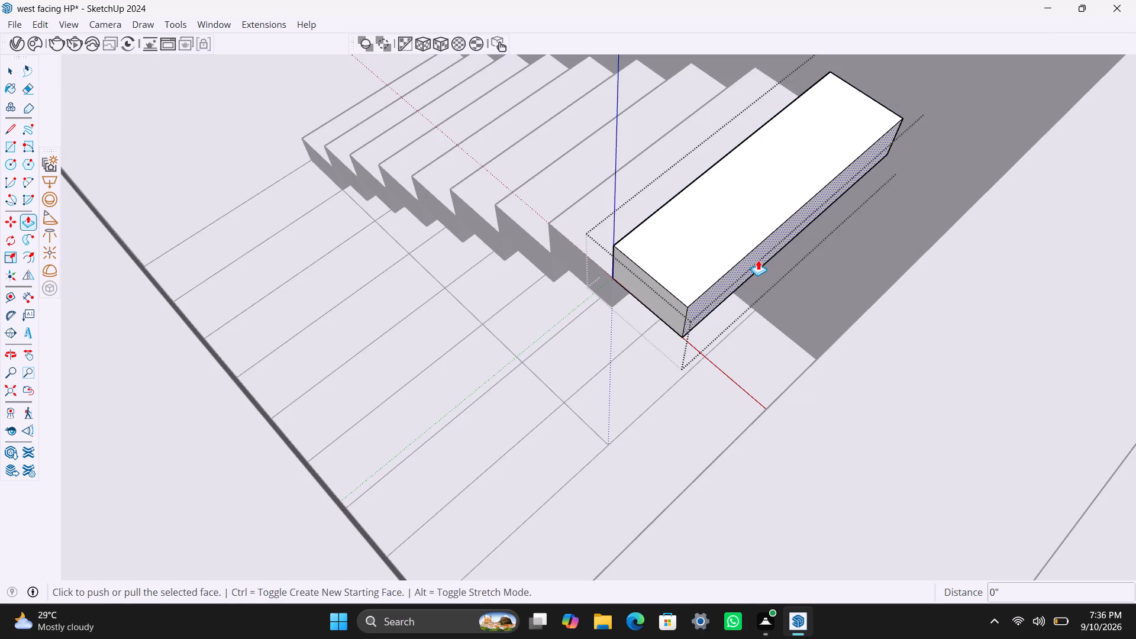
scroll(664, 335, down, 3)
middle_drag(660, 352, 790, 408)
scroll(773, 326, up, 3)
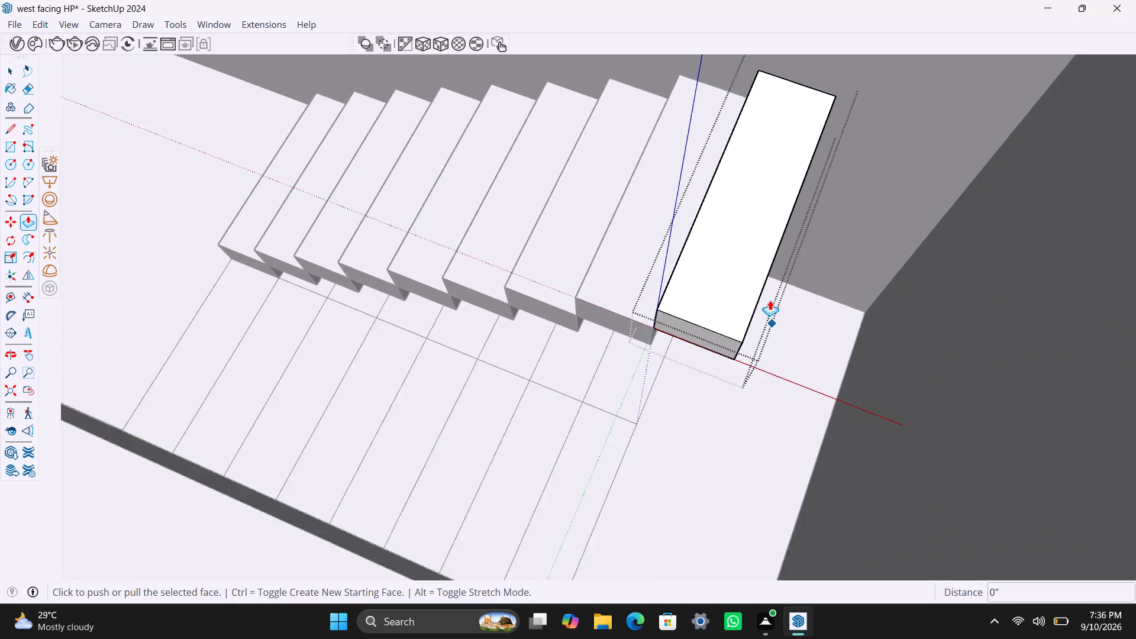
scroll(770, 300, up, 2)
scroll(728, 355, up, 2)
middle_drag(728, 355, 728, 354)
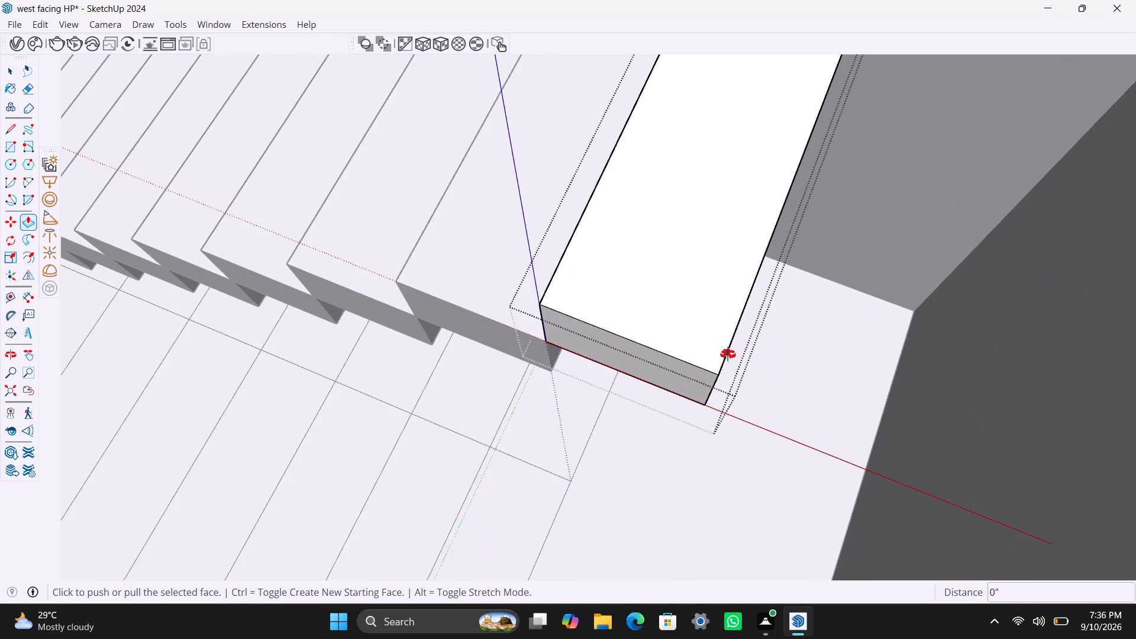
middle_drag(728, 354, 705, 321)
drag(732, 362, 1057, 479)
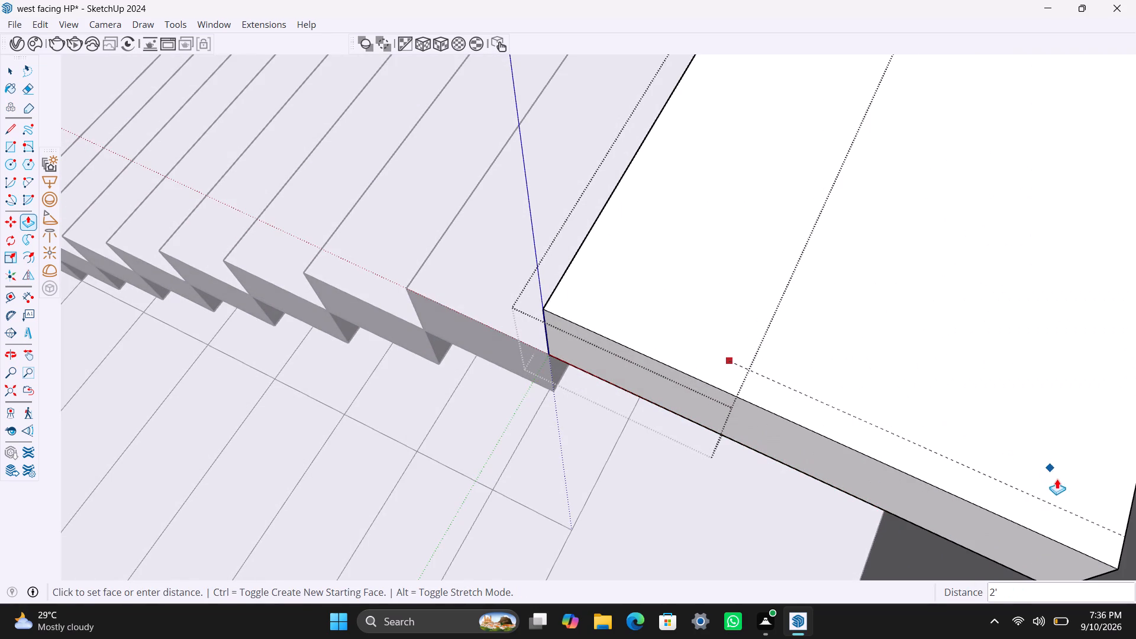
drag(1057, 479, 1128, 560)
Extend the landing block's open side face across the stairwell to the opposite wall, spanning both flights.
scroll(1000, 481, down, 11)
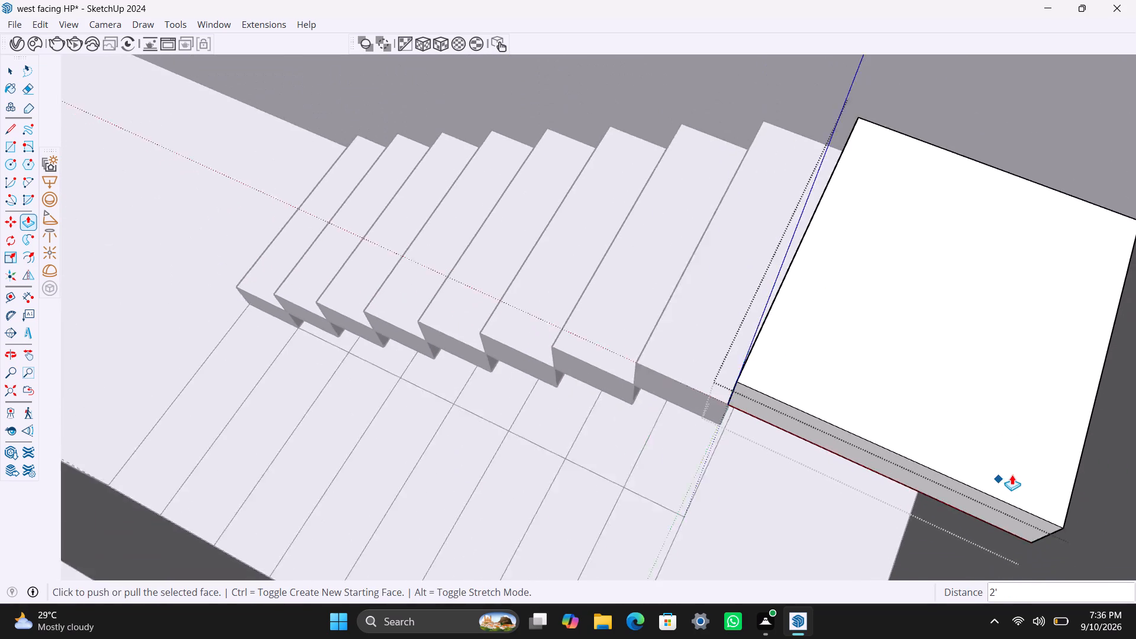
scroll(1012, 475, down, 5)
key(space)
click(979, 483)
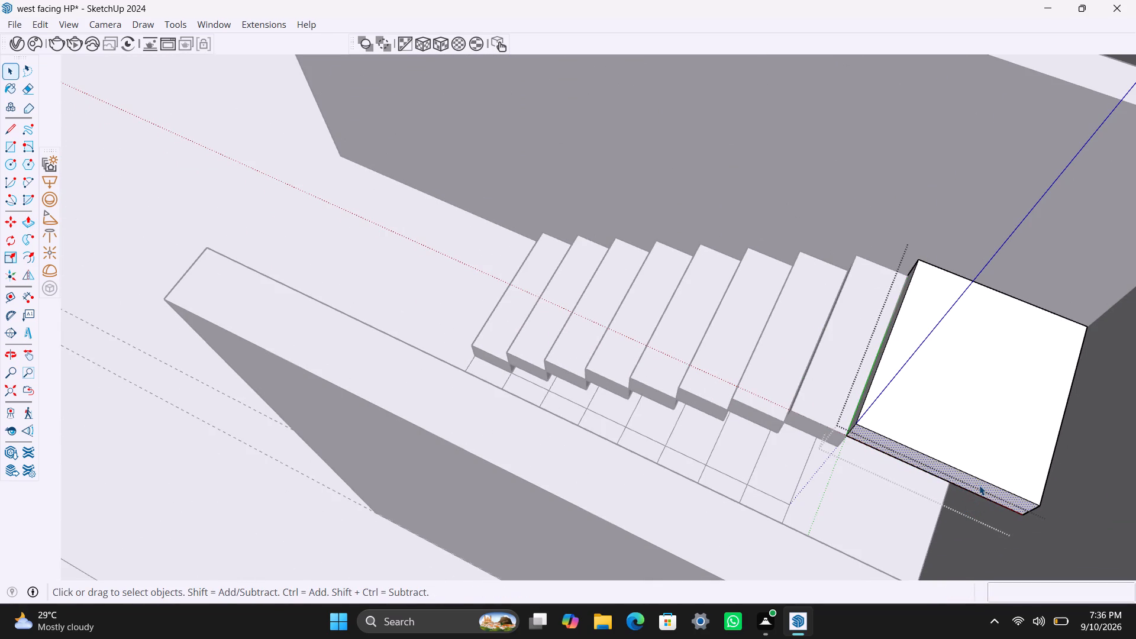
key(p)
scroll(982, 488, down, 4)
middle_drag(979, 488, 818, 448)
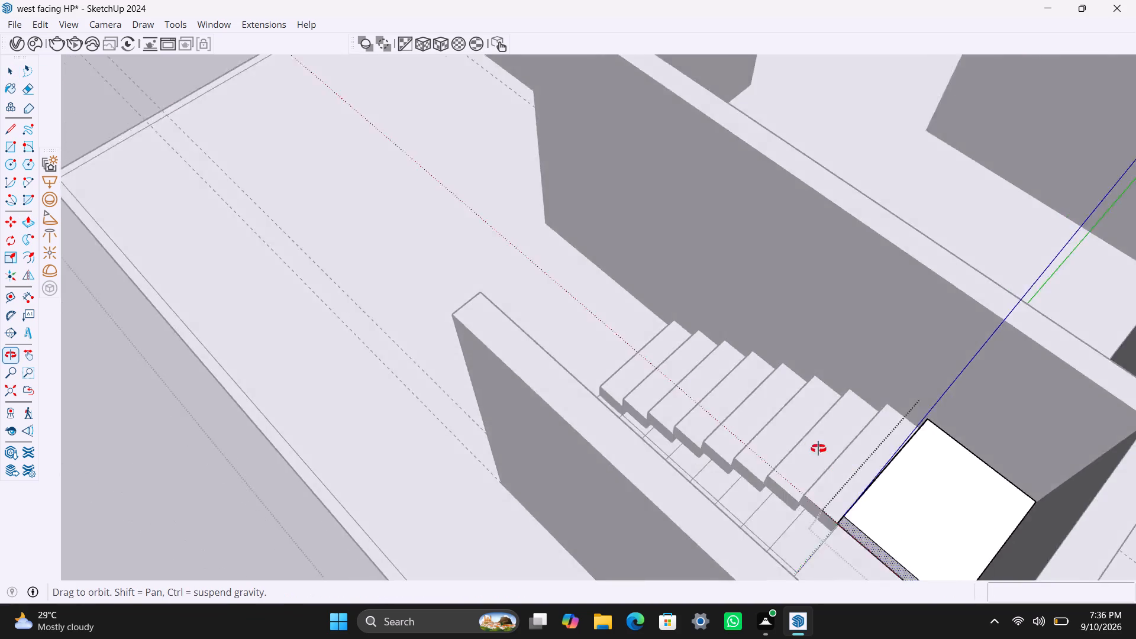
middle_drag(818, 448, 648, 418)
scroll(727, 464, down, 3)
shift+middle_drag(733, 457, 750, 344)
scroll(748, 379, up, 1)
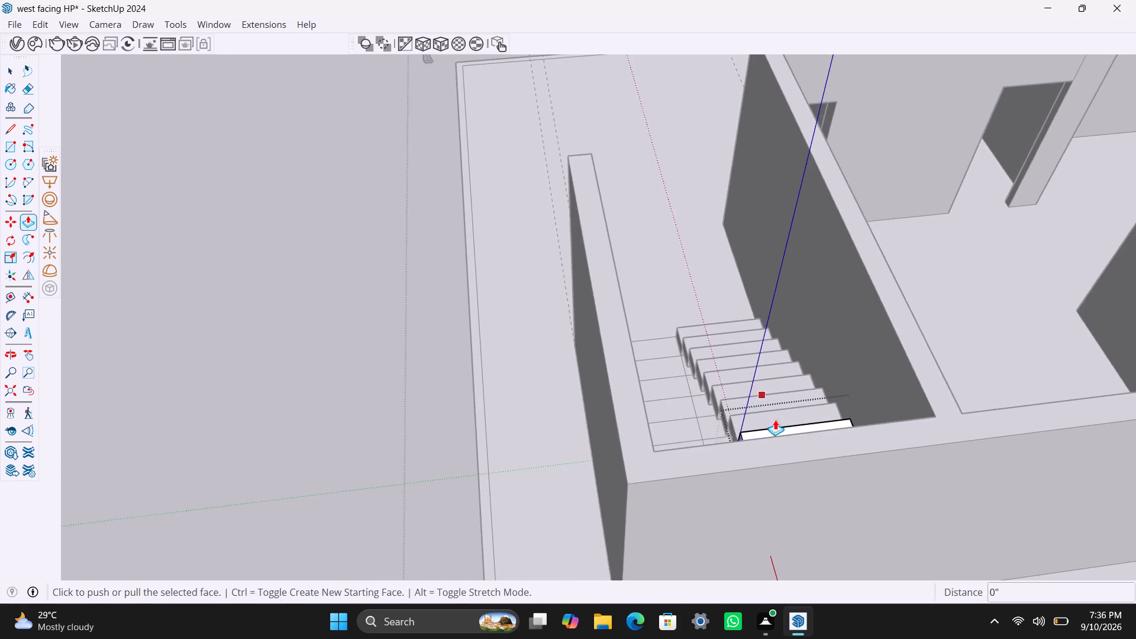
middle_drag(772, 426, 724, 521)
drag(694, 519, 730, 449)
scroll(730, 449, down, 3)
shift+middle_drag(717, 415, 711, 338)
scroll(664, 463, up, 1)
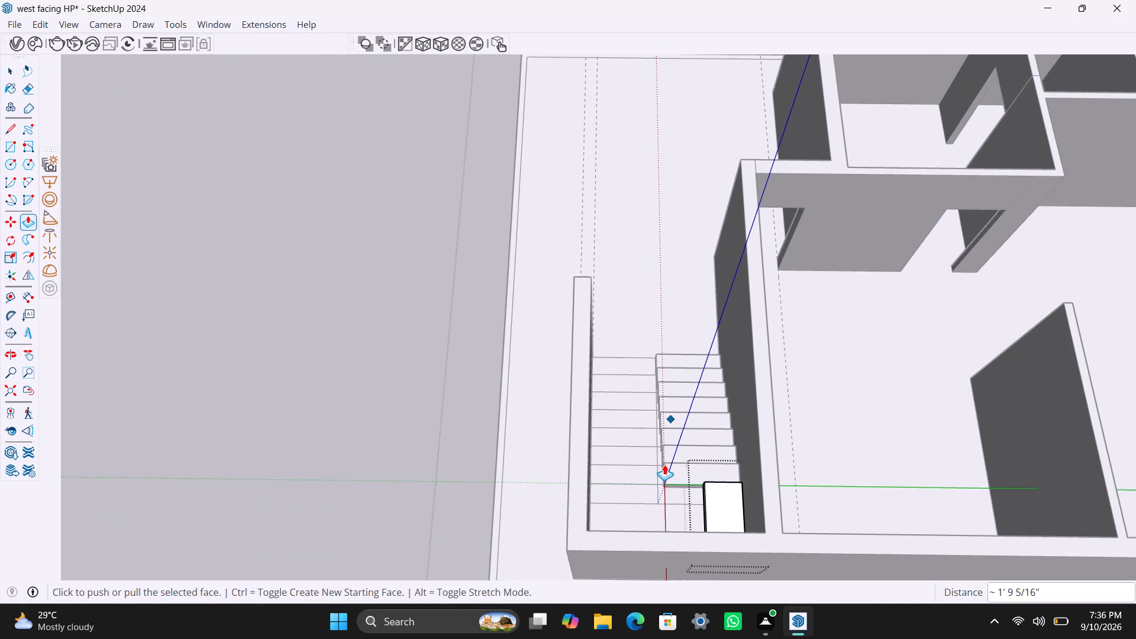
scroll(664, 464, up, 1)
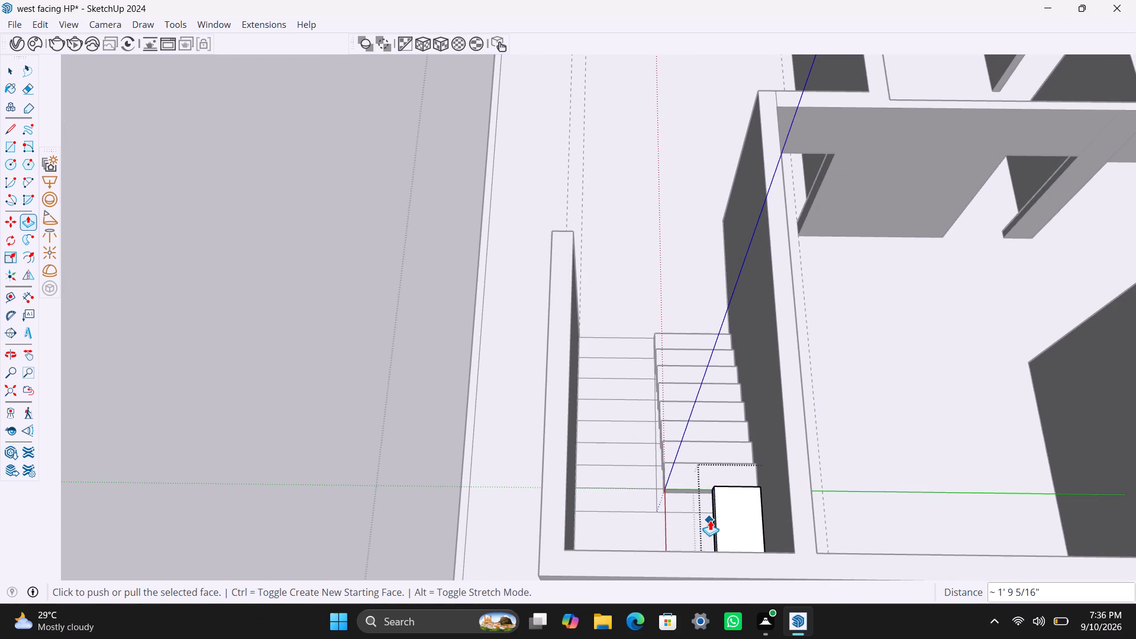
drag(710, 520, 567, 511)
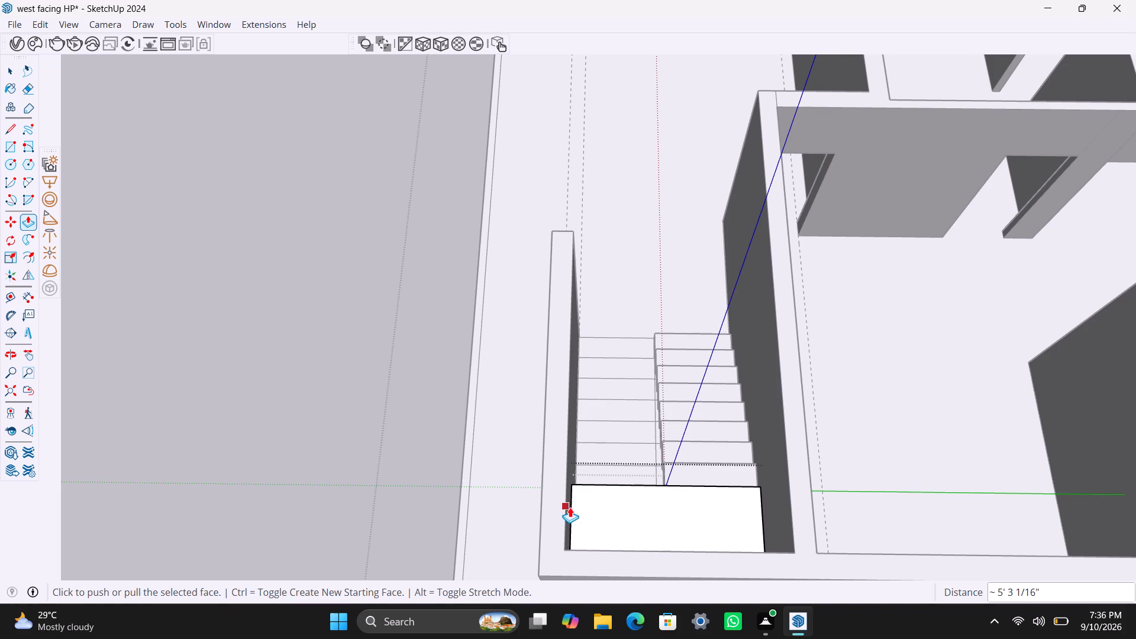
Save the model and close the landing block's group editing.
key(ctrl+s)
key(space)
click(434, 415)
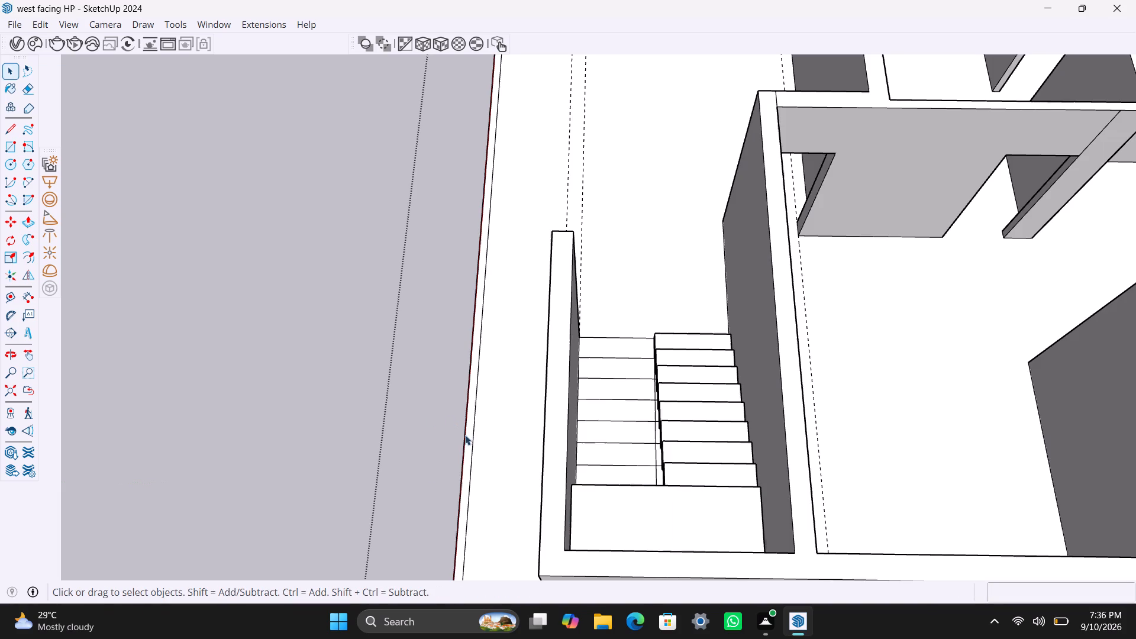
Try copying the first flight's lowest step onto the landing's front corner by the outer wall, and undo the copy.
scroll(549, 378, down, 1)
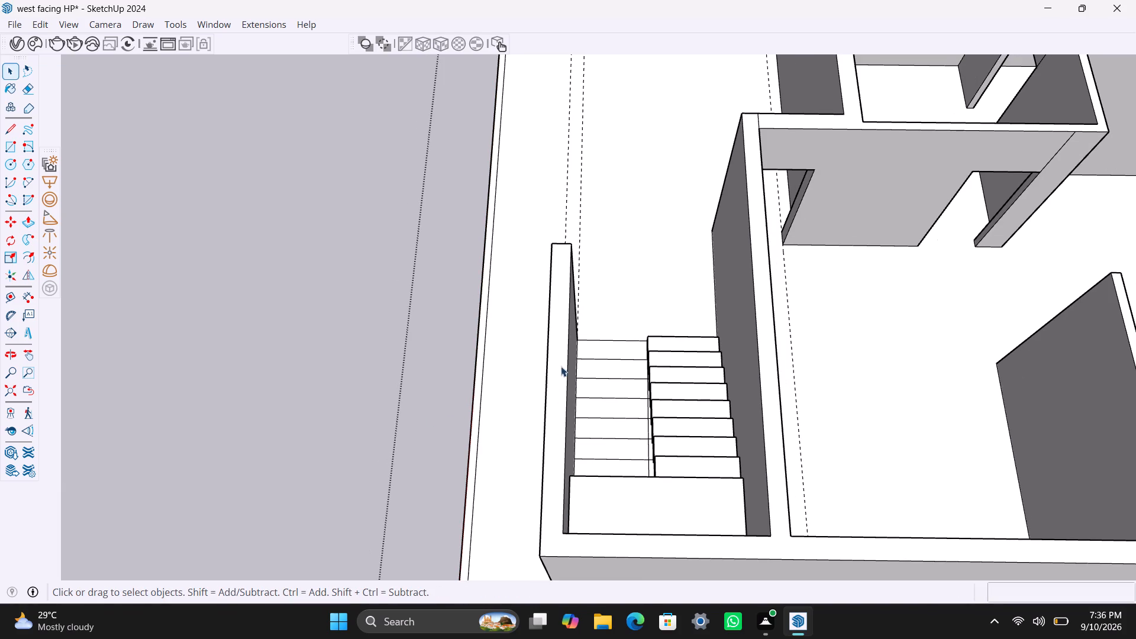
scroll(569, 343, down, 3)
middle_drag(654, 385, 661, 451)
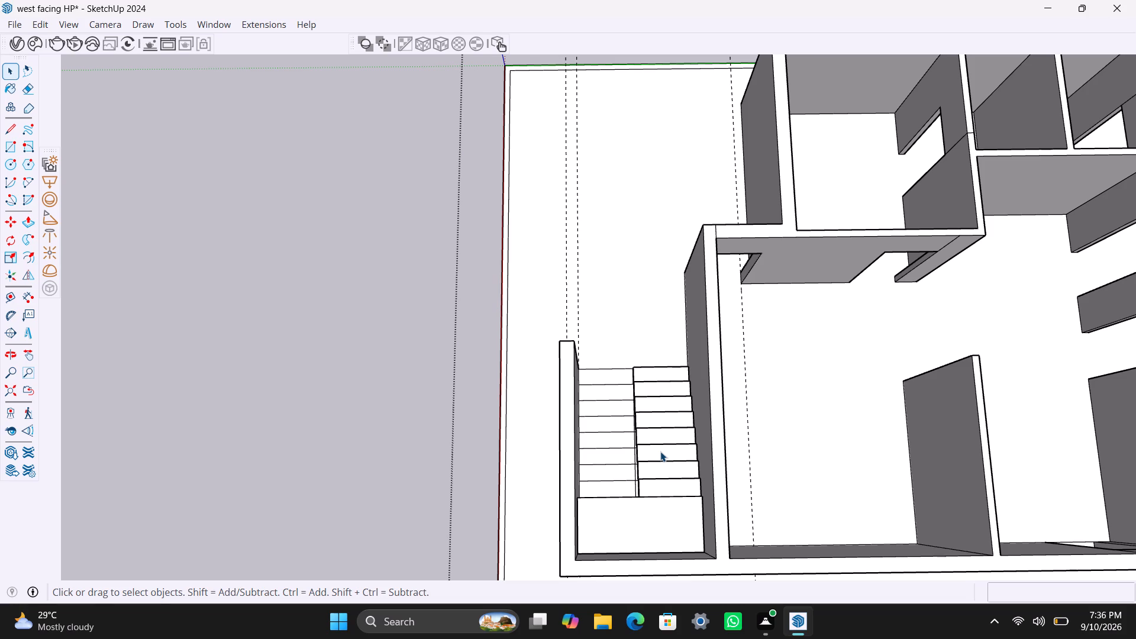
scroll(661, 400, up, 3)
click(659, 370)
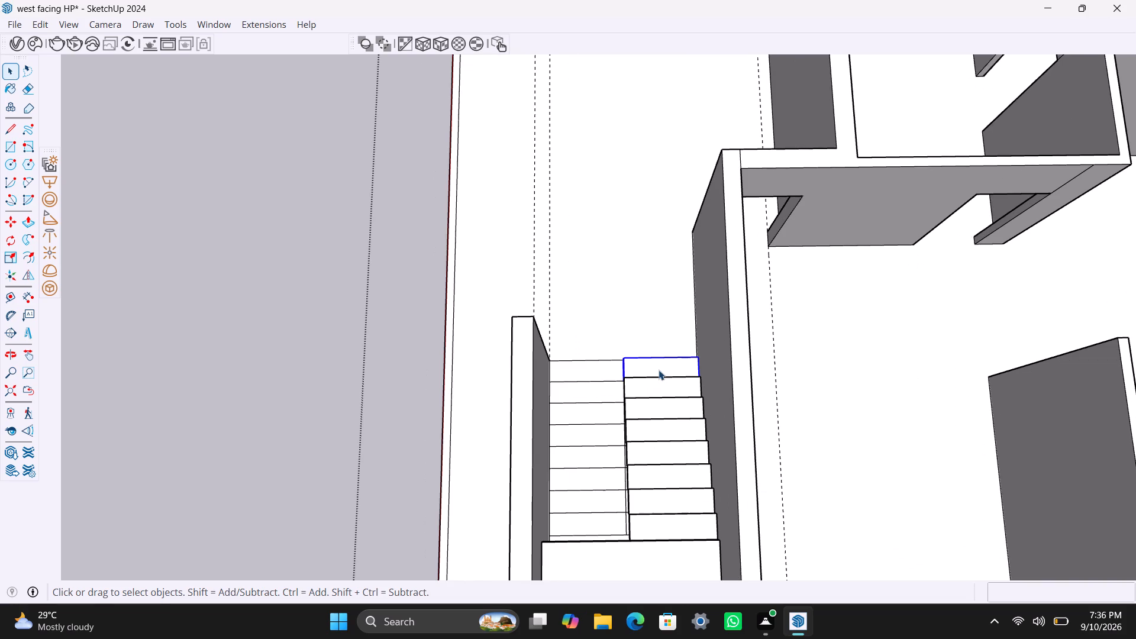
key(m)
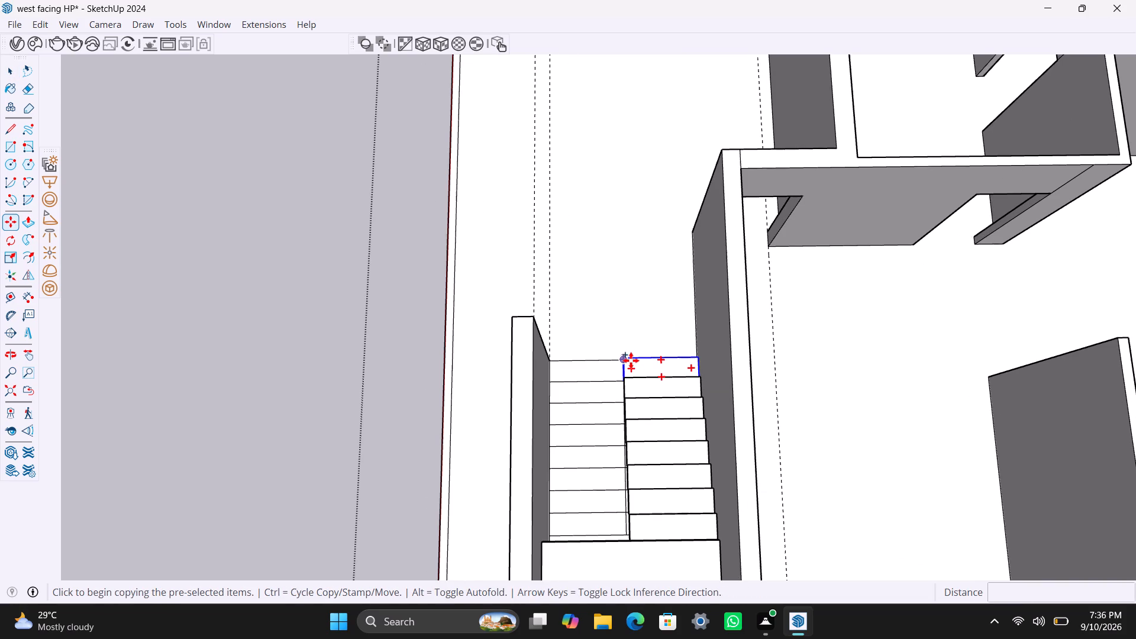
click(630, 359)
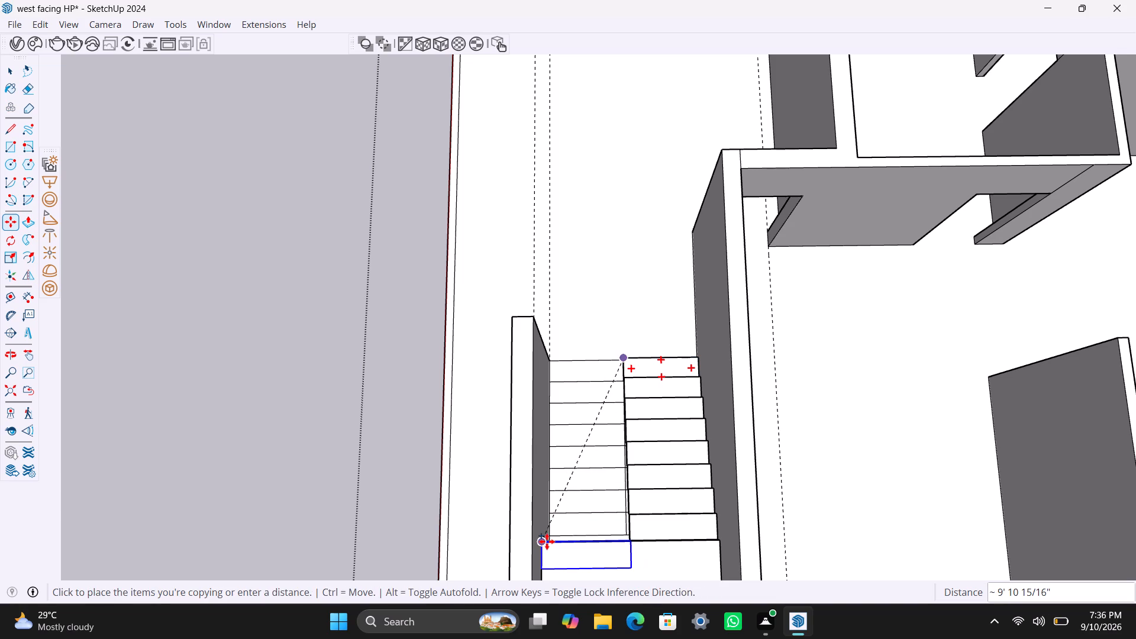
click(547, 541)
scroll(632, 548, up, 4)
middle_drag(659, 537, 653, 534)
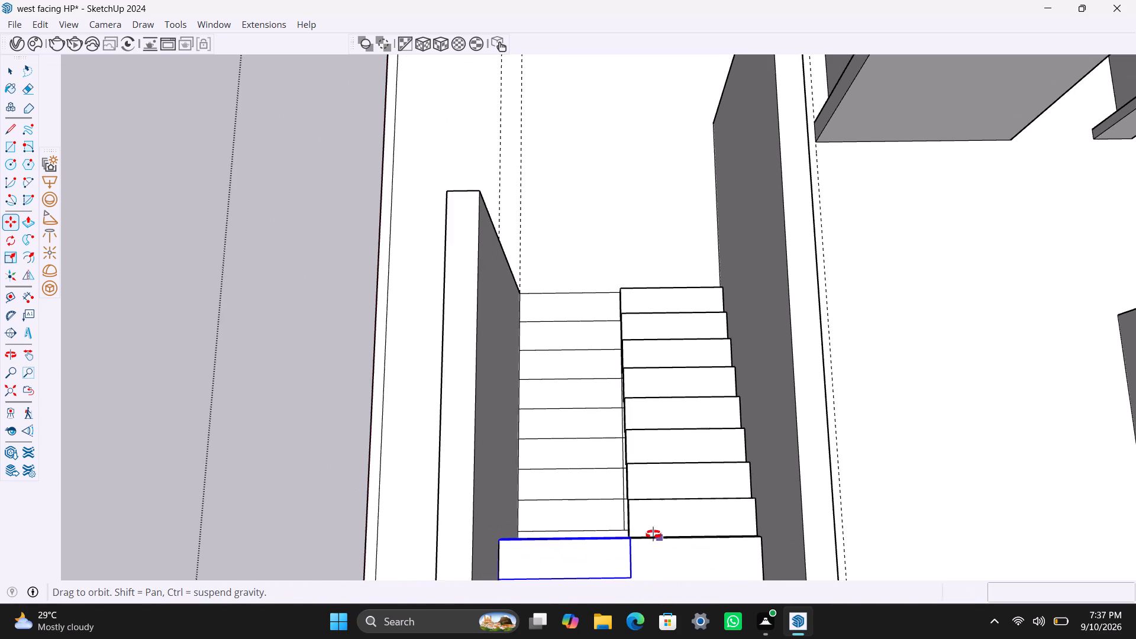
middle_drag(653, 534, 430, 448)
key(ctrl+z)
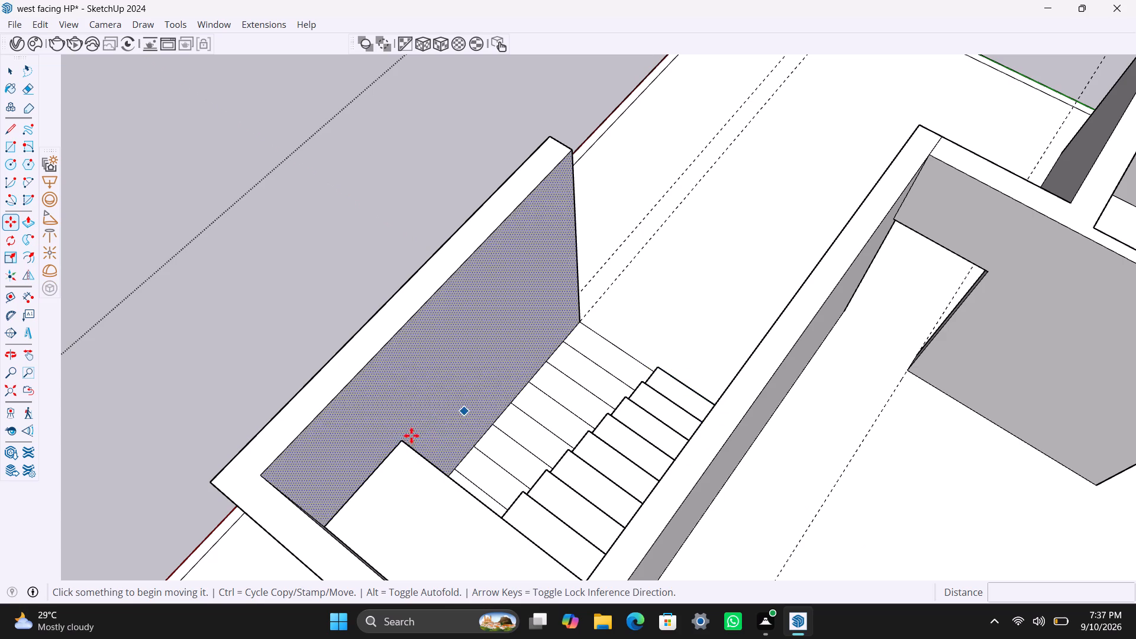
Copy the first flight's lowest step about 10' 8" across, placing the copy loosely above the landing's front corner.
key(ctrl+v)
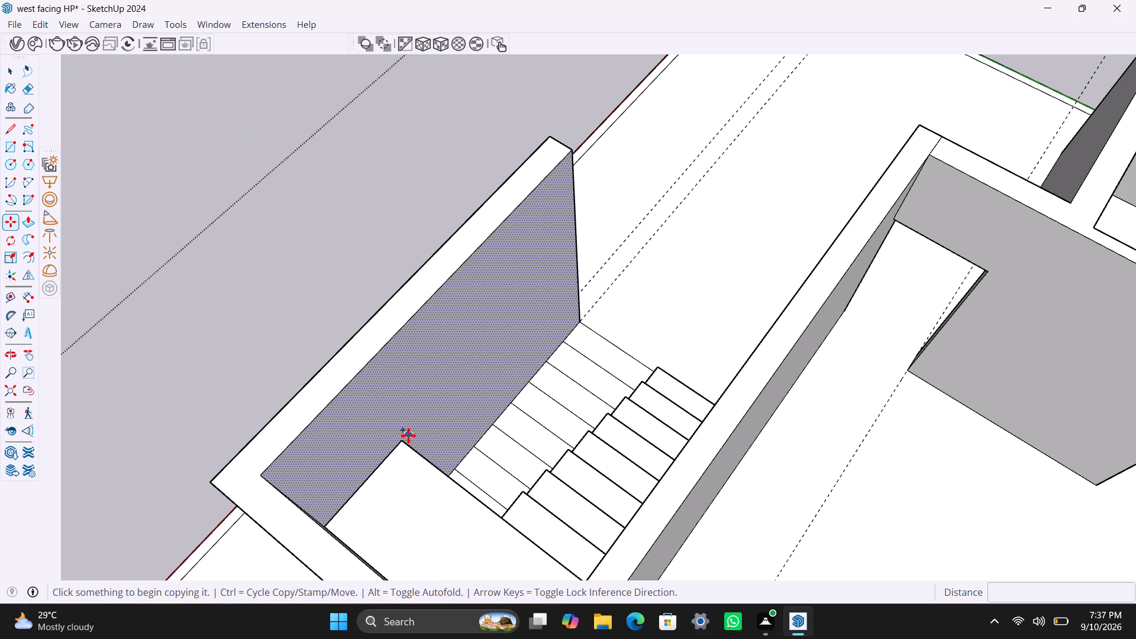
key(space)
click(667, 388)
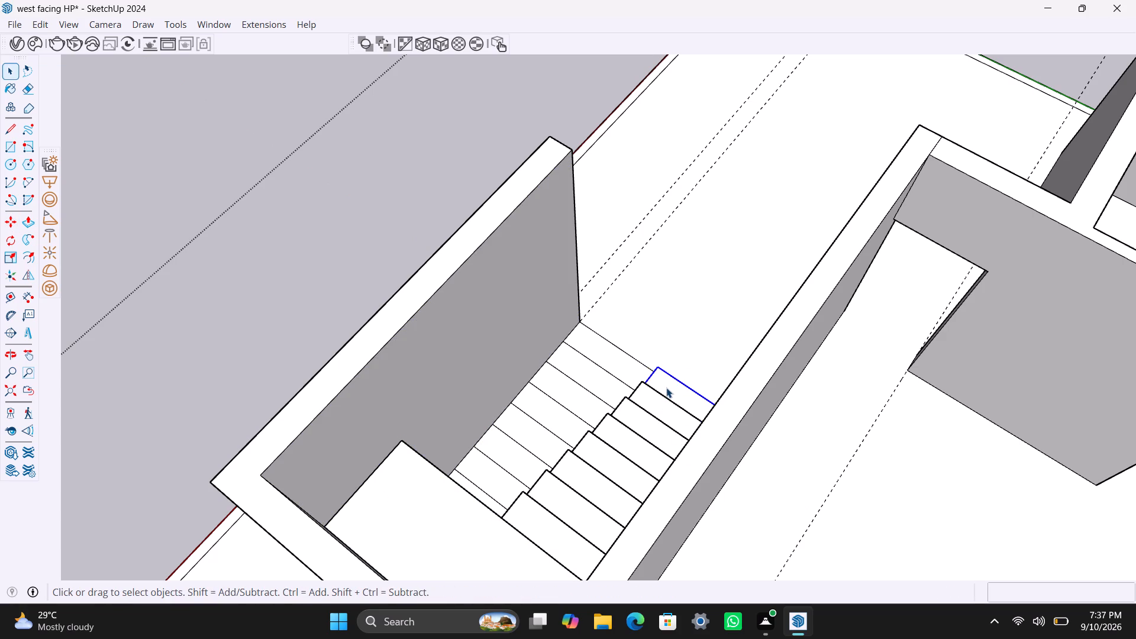
key(m)
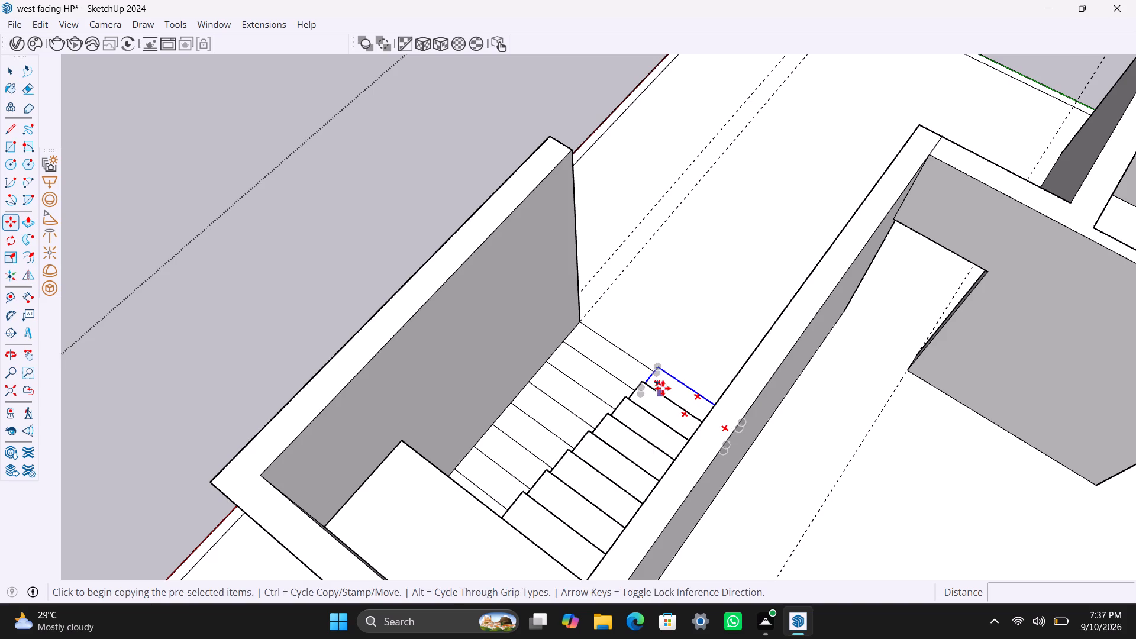
click(656, 367)
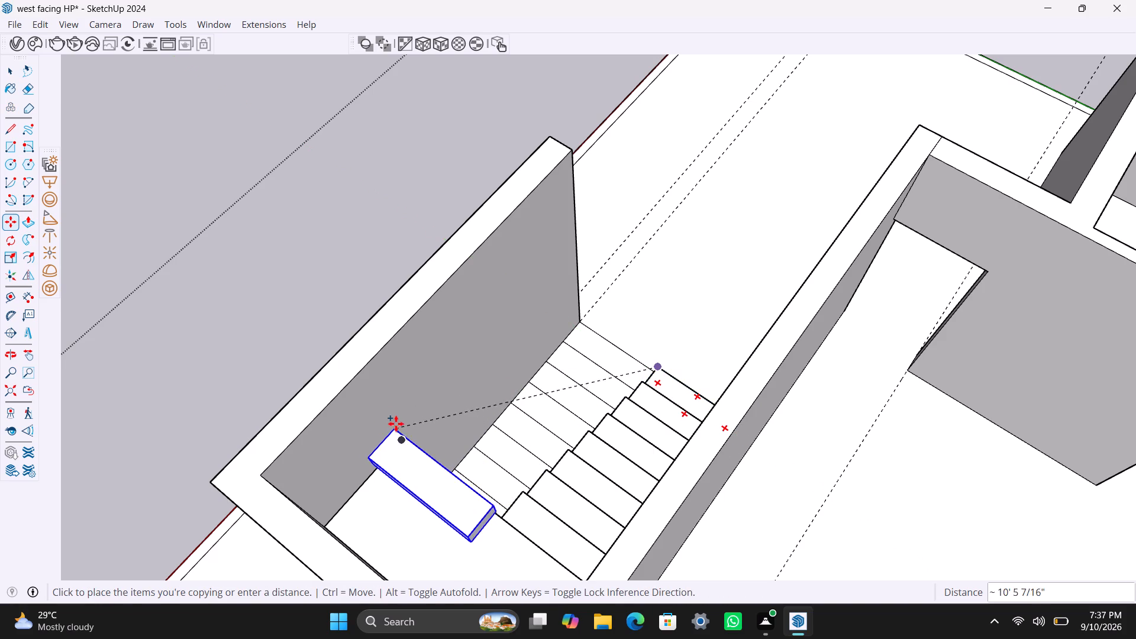
click(387, 425)
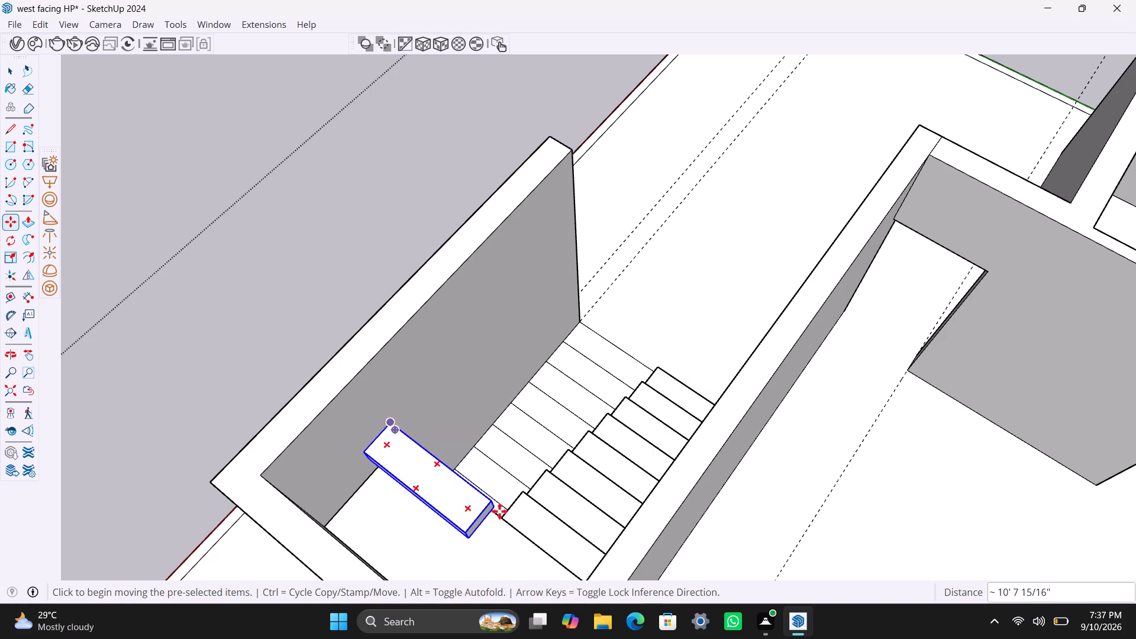
Move the copied step so its bottom front corner sits on the landing's front corner against the outer wall.
scroll(469, 521, up, 8)
click(450, 559)
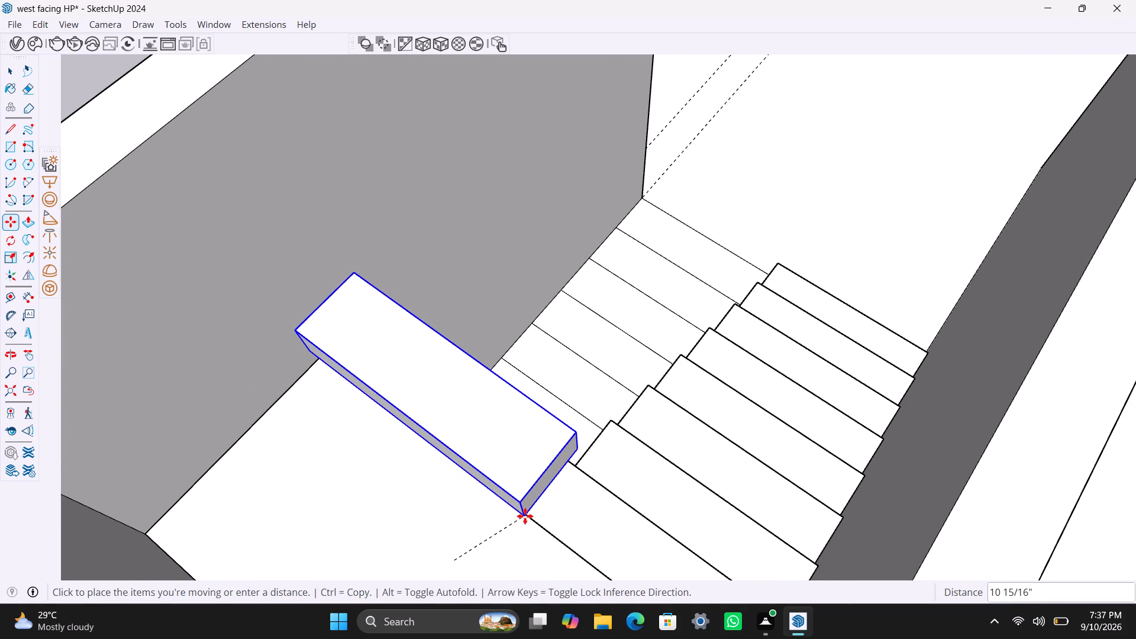
click(525, 516)
scroll(317, 420, up, 3)
middle_drag(351, 423, 470, 412)
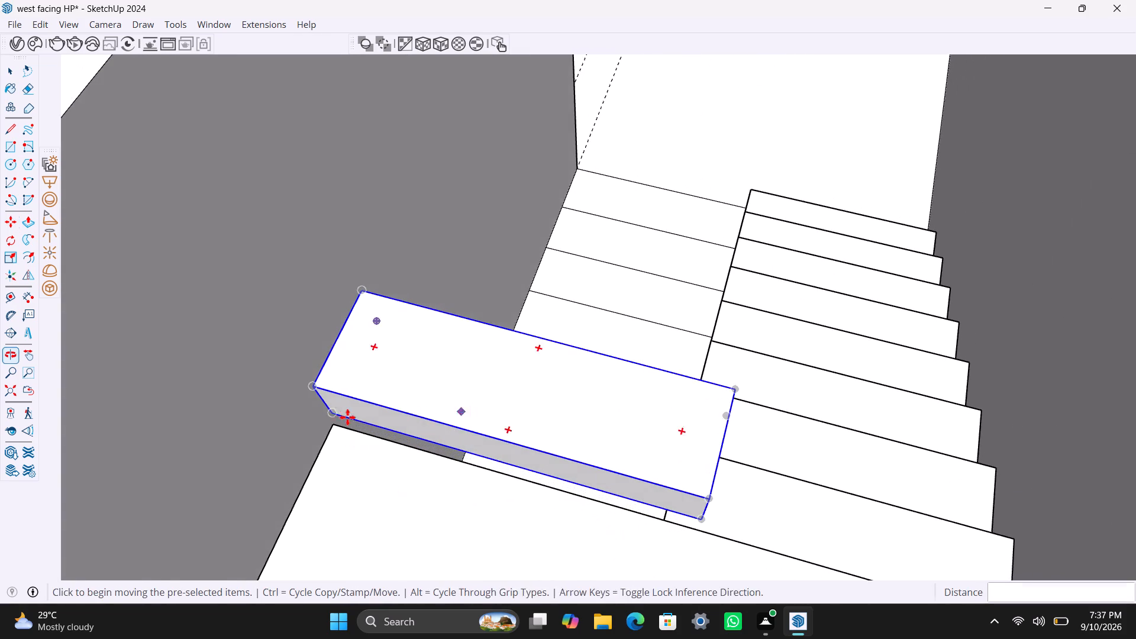
scroll(337, 418, up, 3)
click(332, 410)
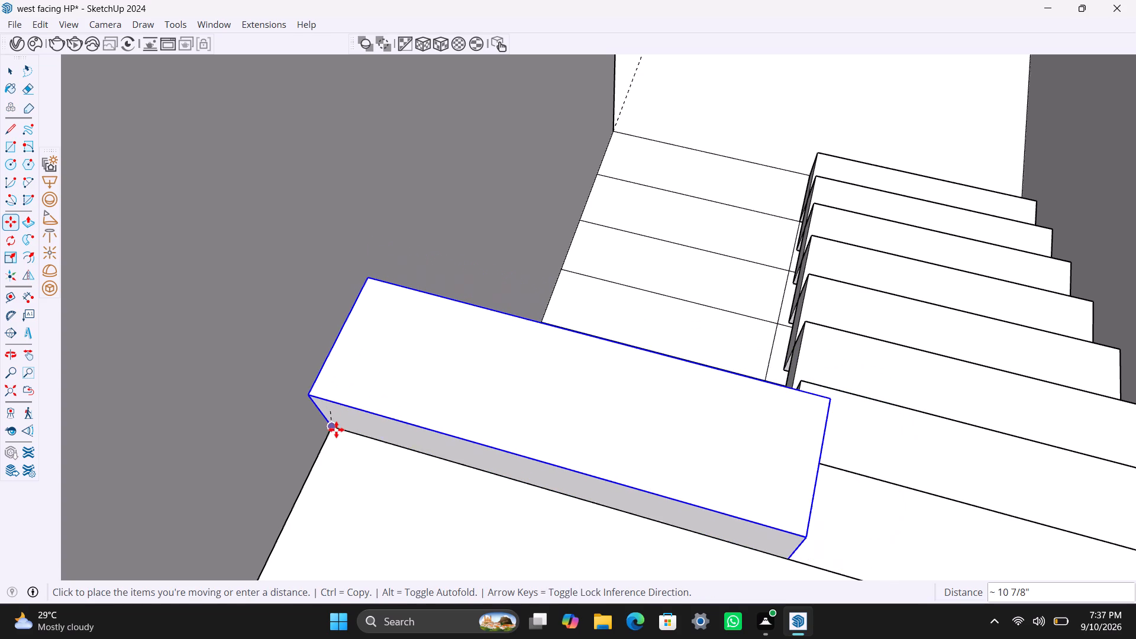
click(336, 430)
Copy the new step three times up the second flight, seating each copy on the top back corner of the one below.
key(m)
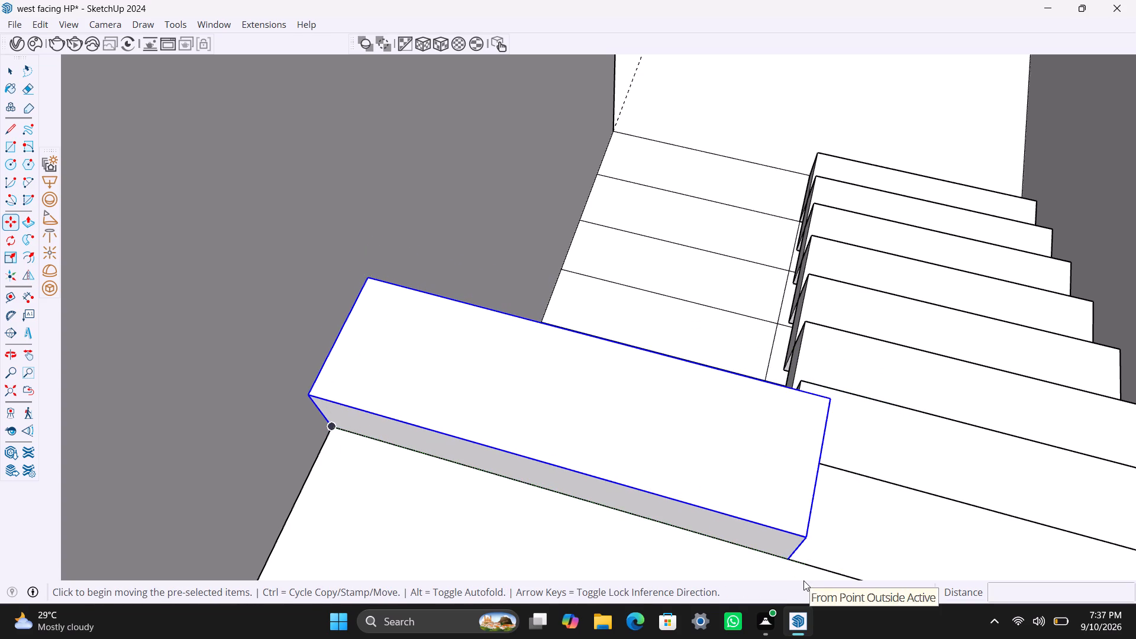
click(786, 561)
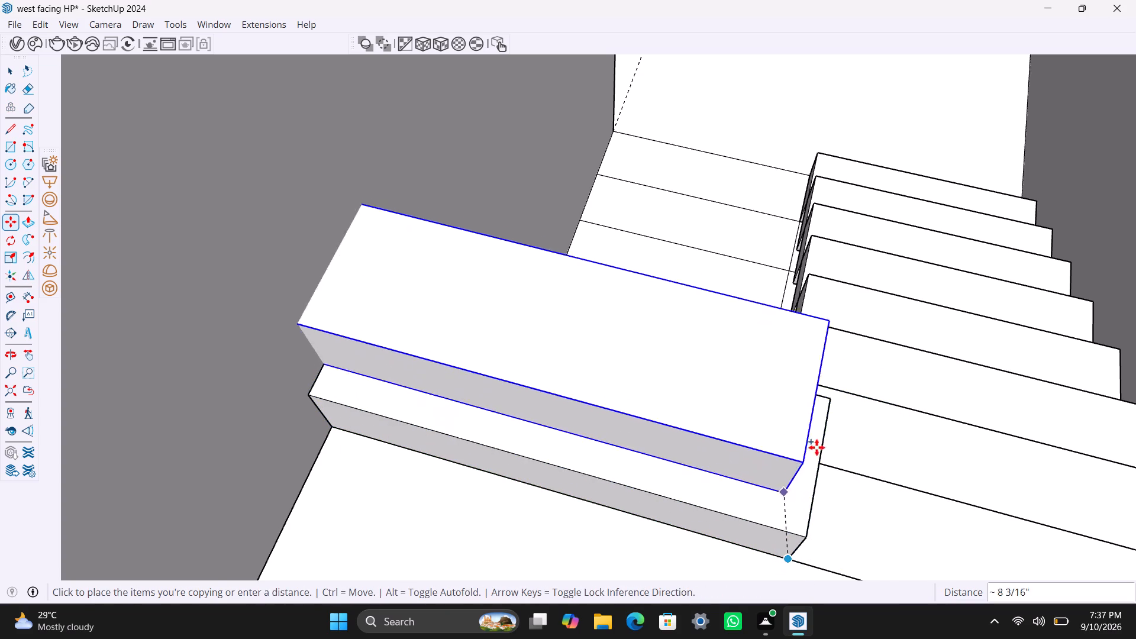
click(830, 398)
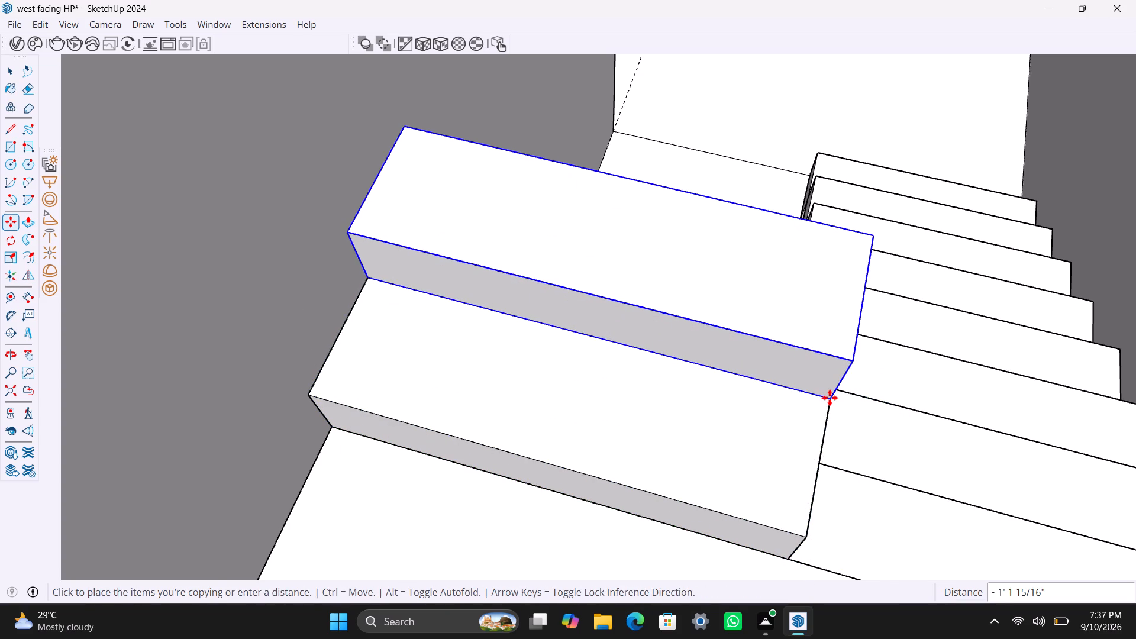
key(m)
click(830, 398)
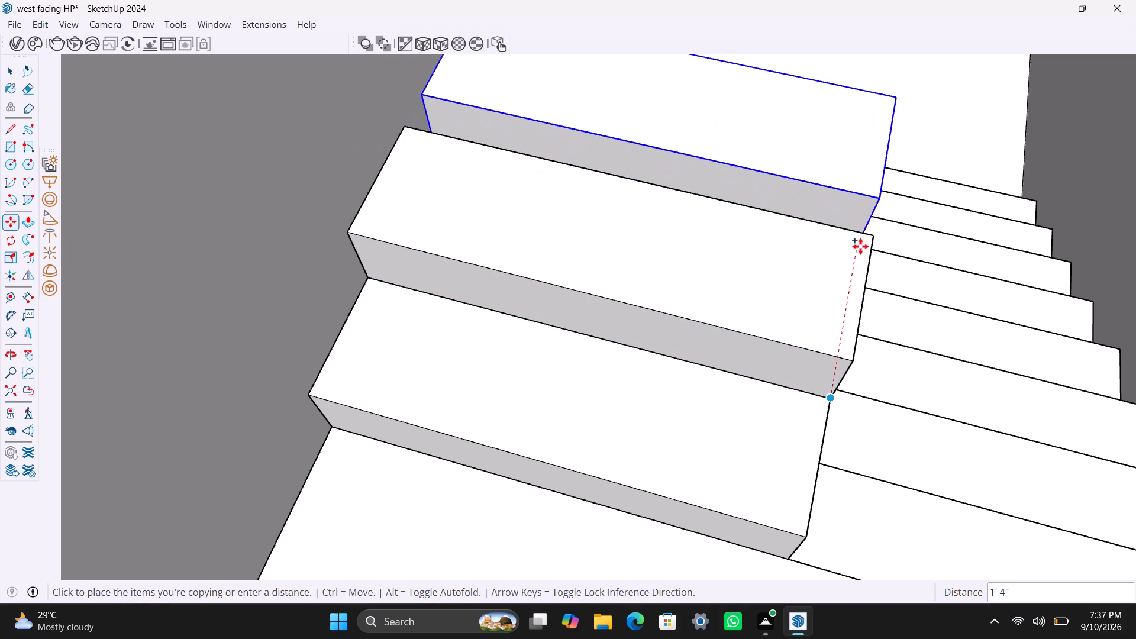
click(872, 238)
key(m)
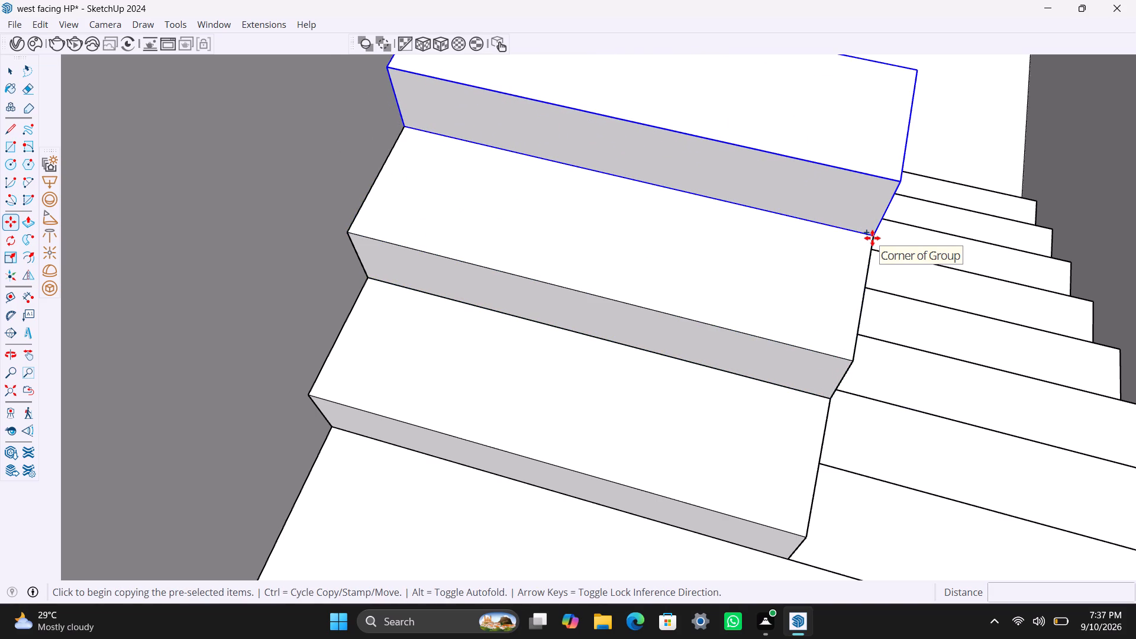
click(872, 238)
click(917, 70)
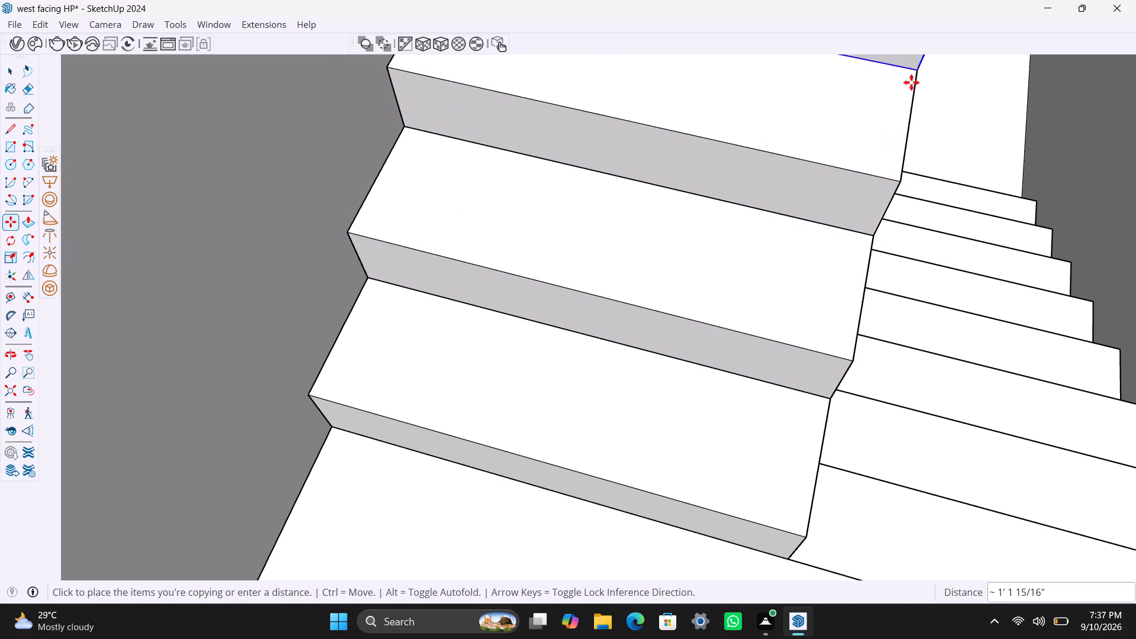
Copy the topmost step two more times up the second flight, stacking each copy corner to corner about 1' 1 15/16" away.
scroll(745, 277, down, 4)
scroll(669, 276, down, 3)
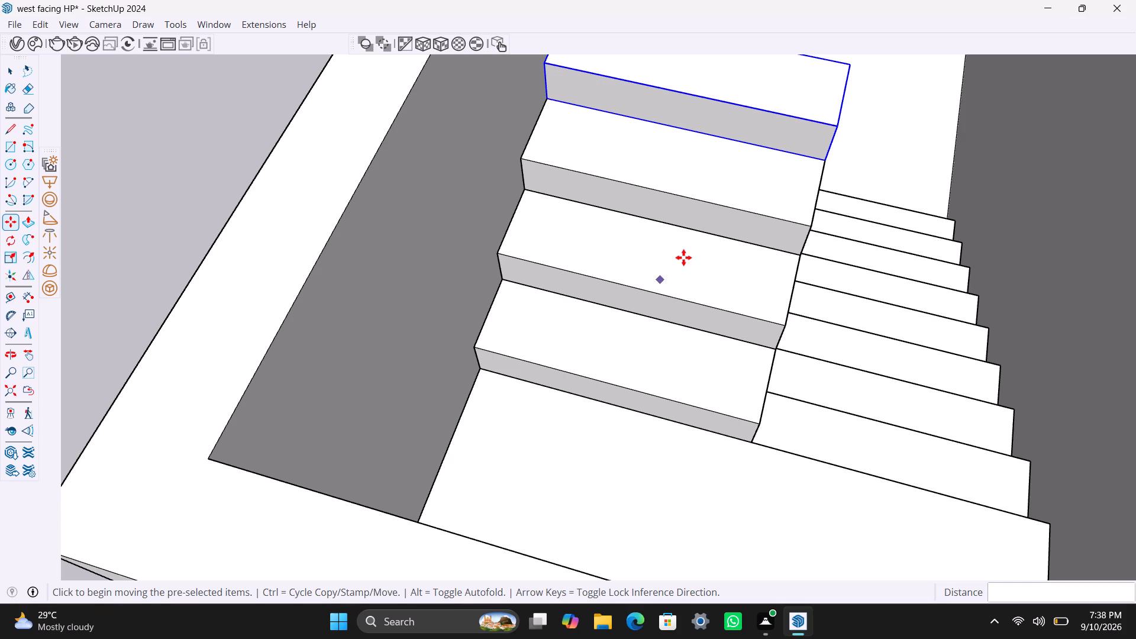
scroll(748, 225, down, 4)
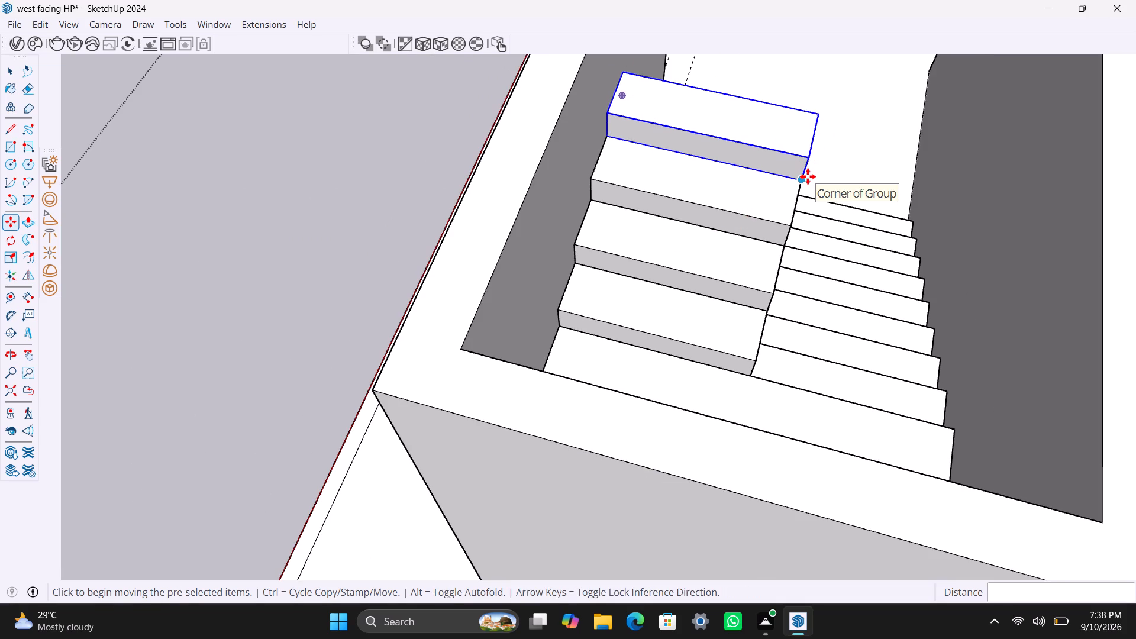
click(808, 177)
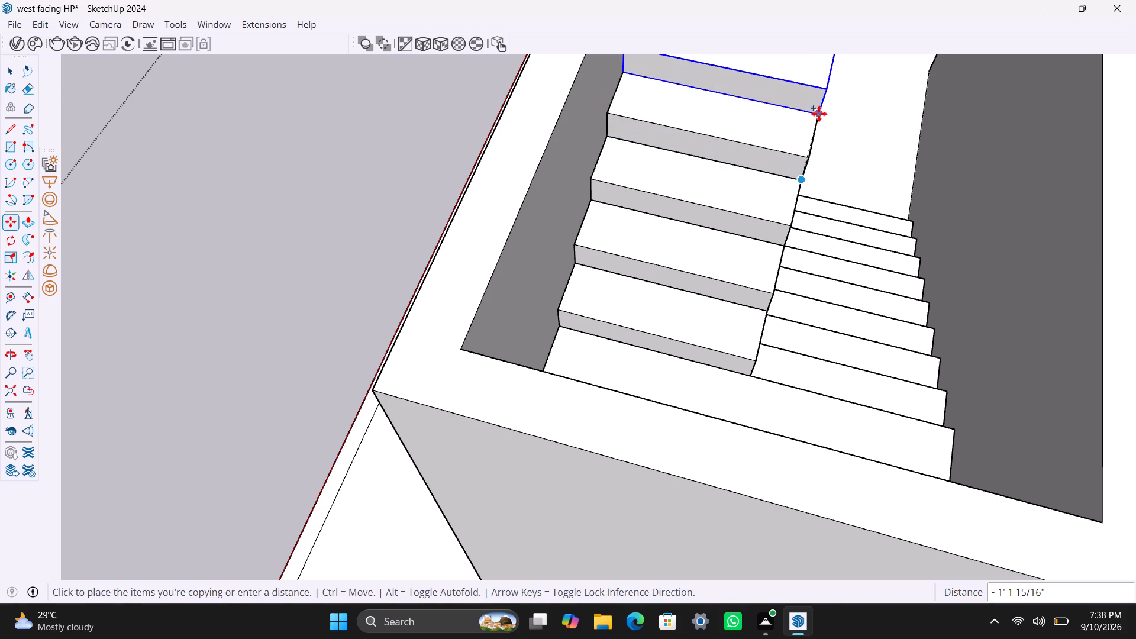
click(819, 114)
scroll(770, 138, down, 6)
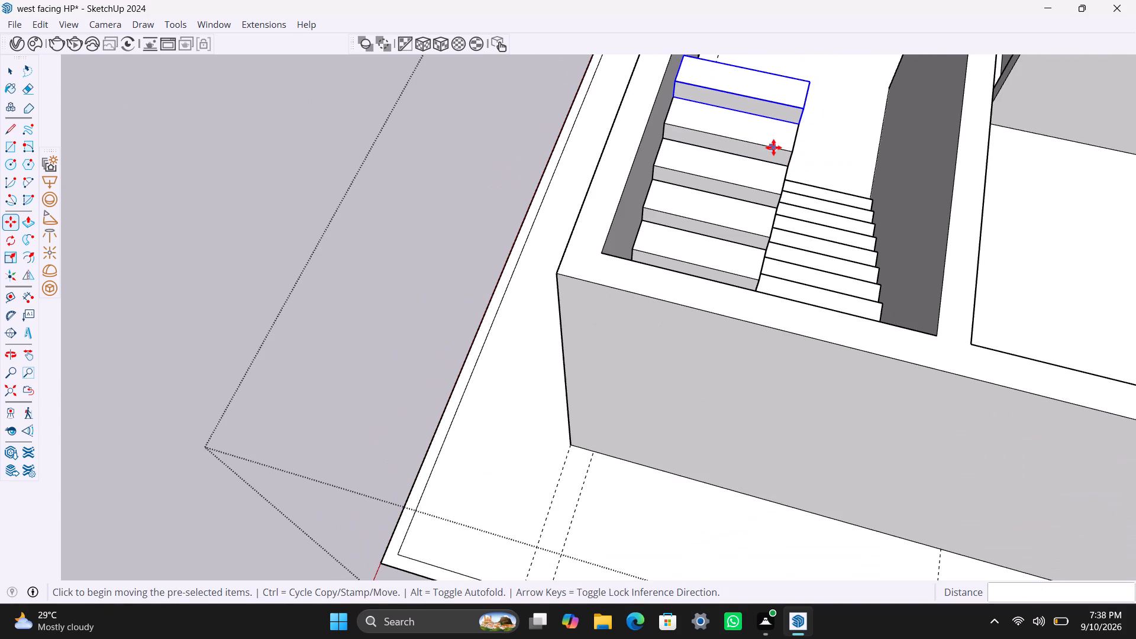
shift+middle_drag(773, 147, 708, 269)
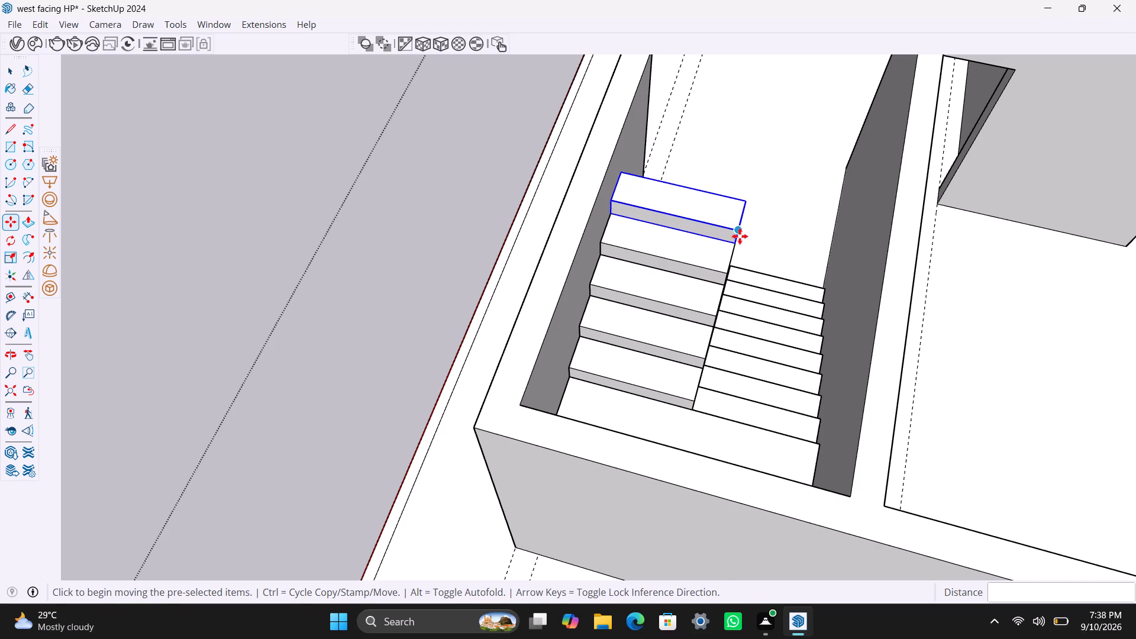
key(m)
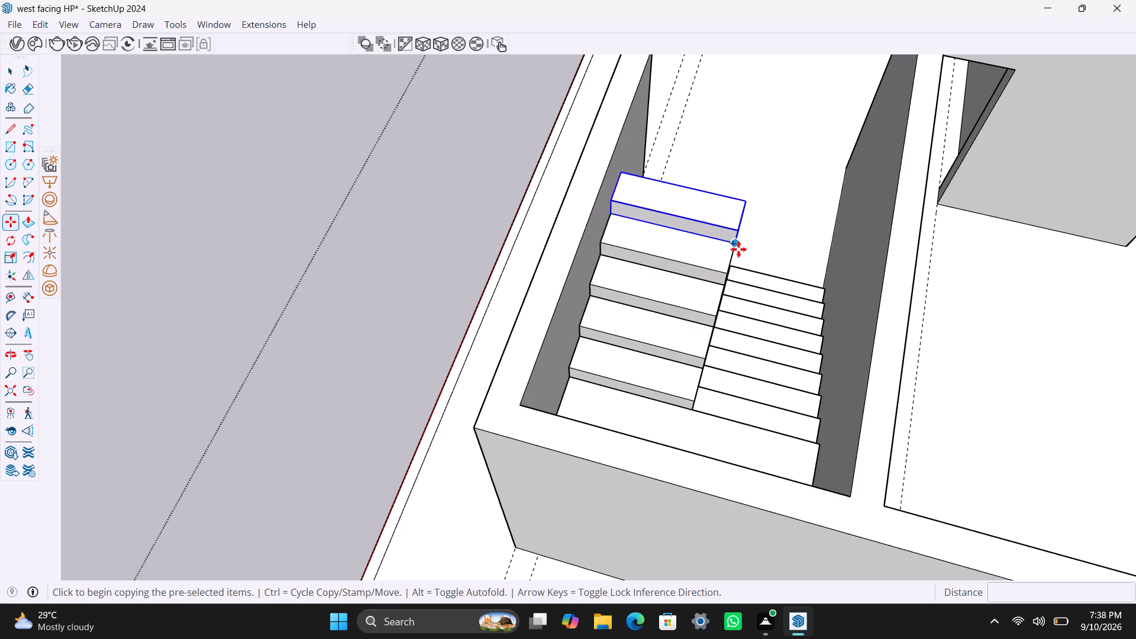
click(741, 251)
click(738, 202)
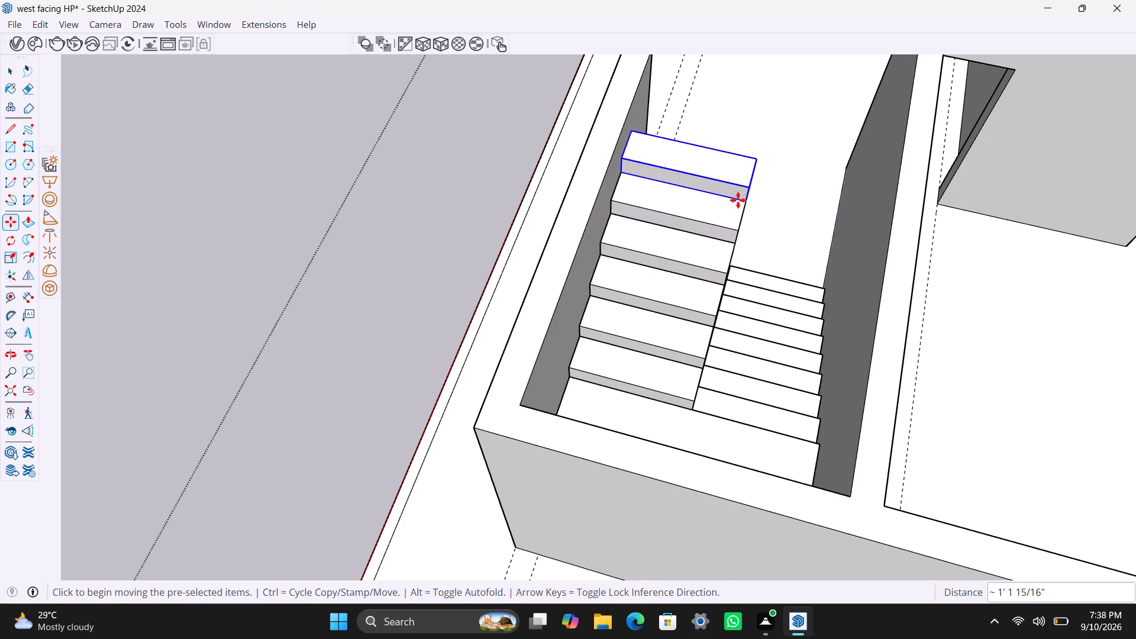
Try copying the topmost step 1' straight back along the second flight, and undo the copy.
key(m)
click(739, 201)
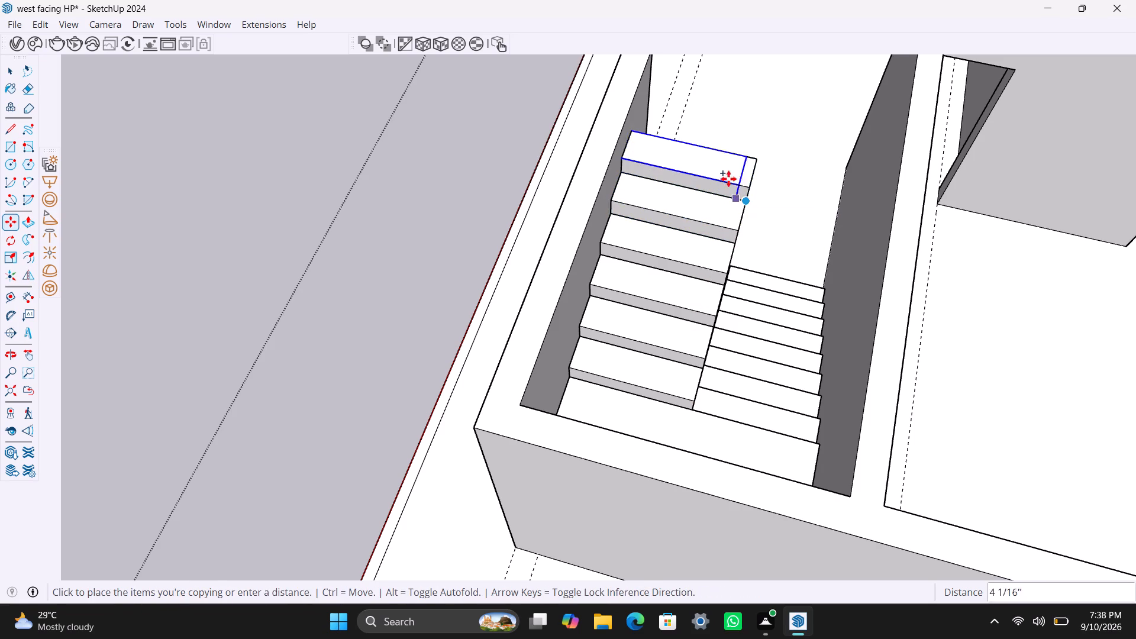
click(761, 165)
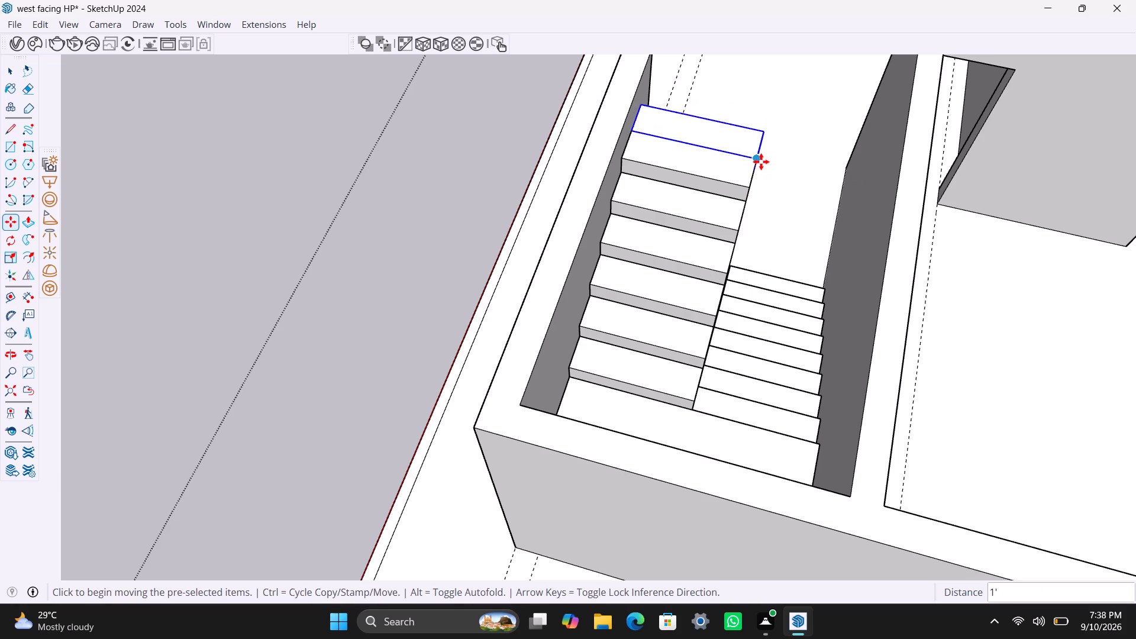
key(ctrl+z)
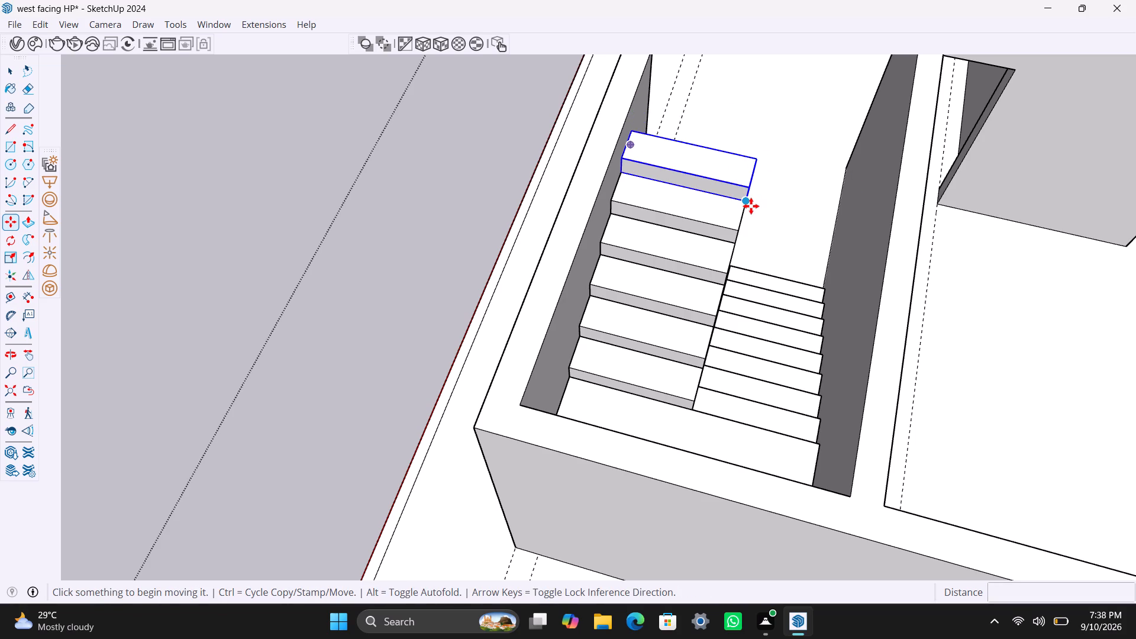
Copy the topmost step two more times up the second flight, seating each copy corner to corner about 1' 1 15/16" away.
click(751, 206)
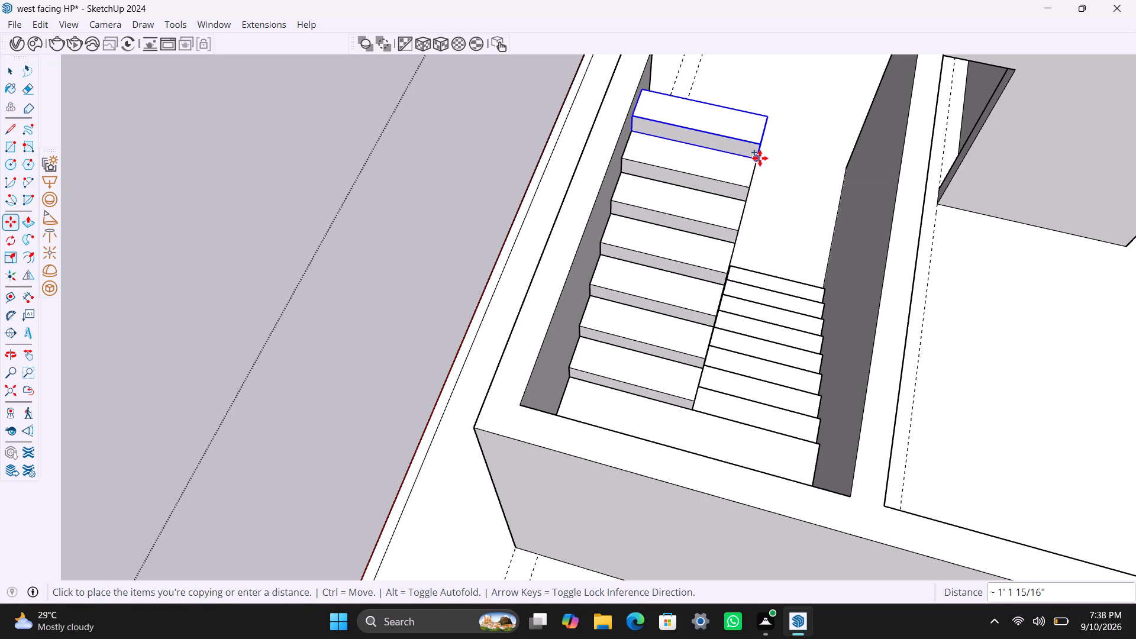
click(756, 157)
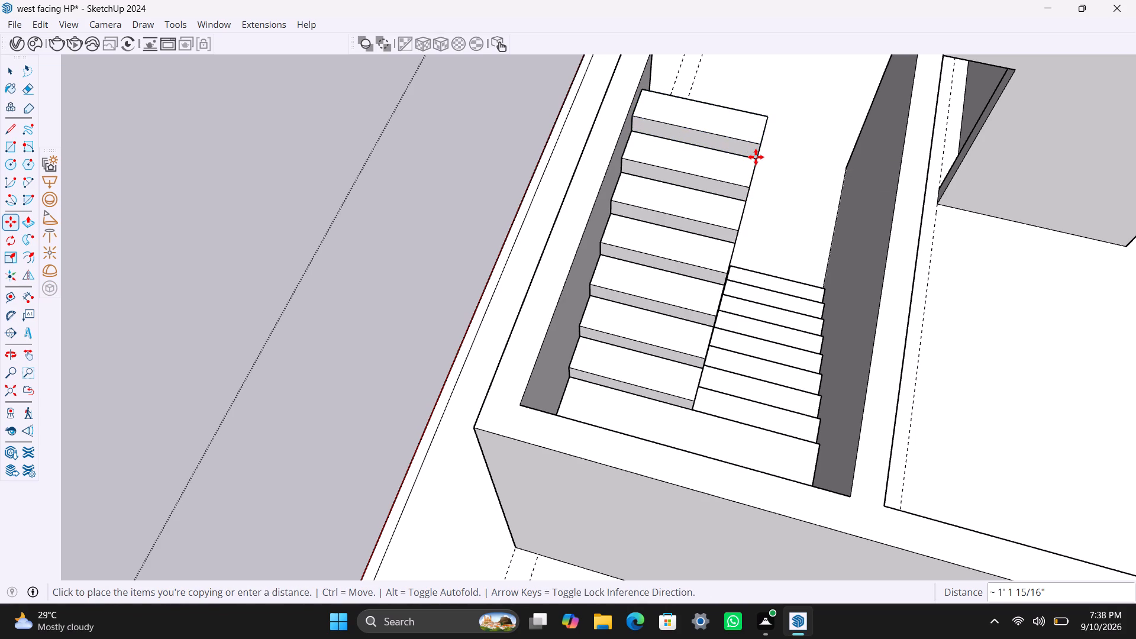
key(m)
click(759, 157)
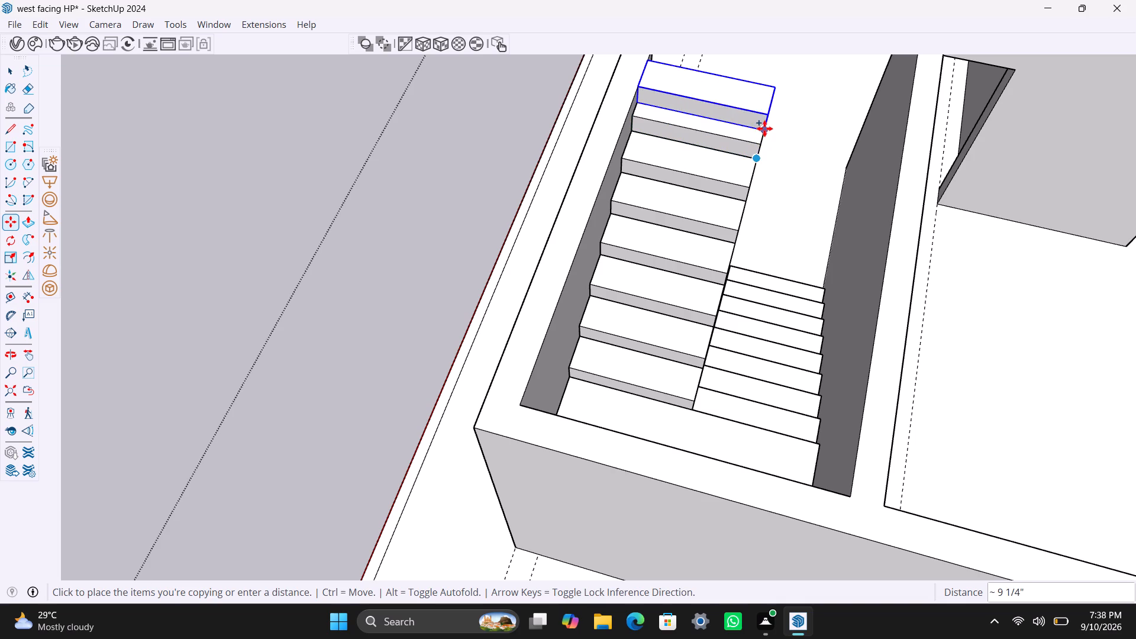
click(769, 117)
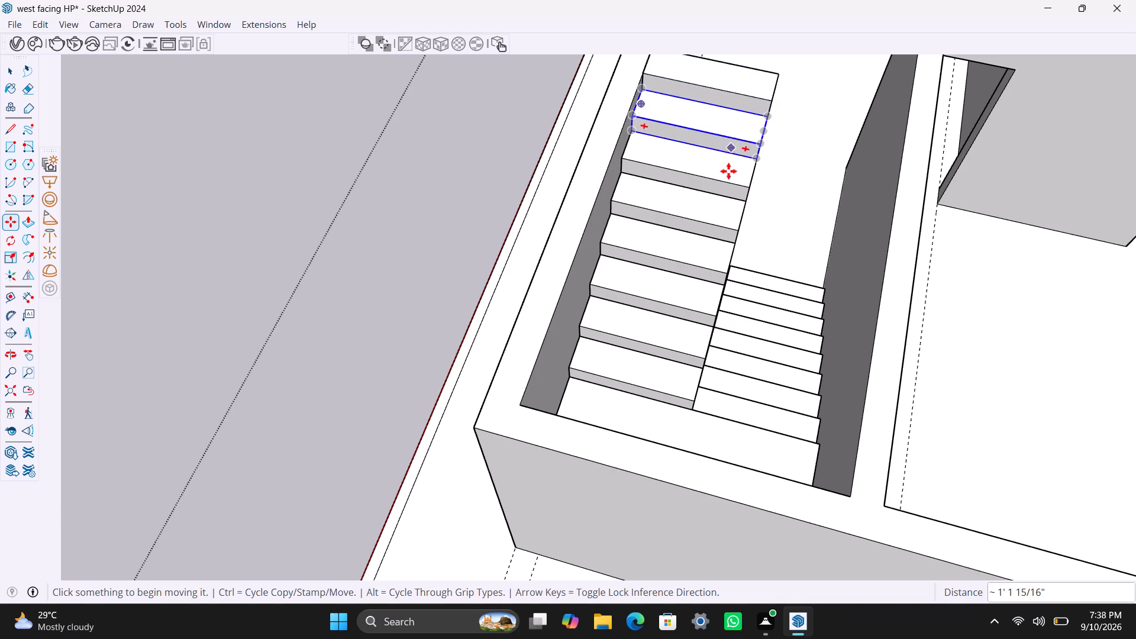
scroll(727, 192, down, 3)
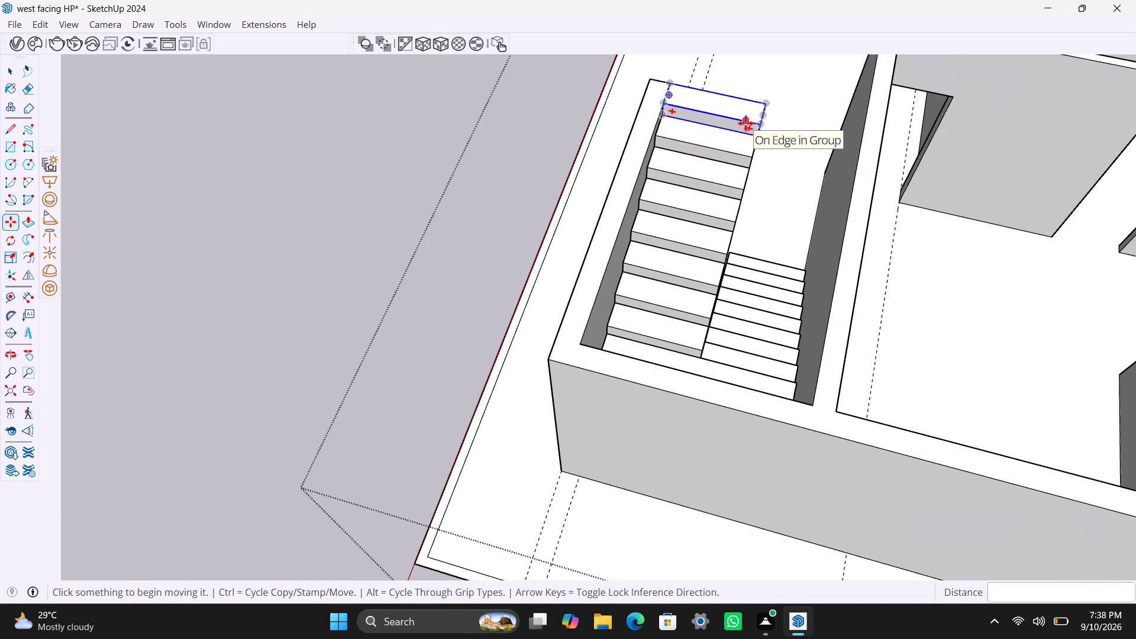
Save the model and leave the staircase group with nothing selected.
key(ctrl+s)
key(space)
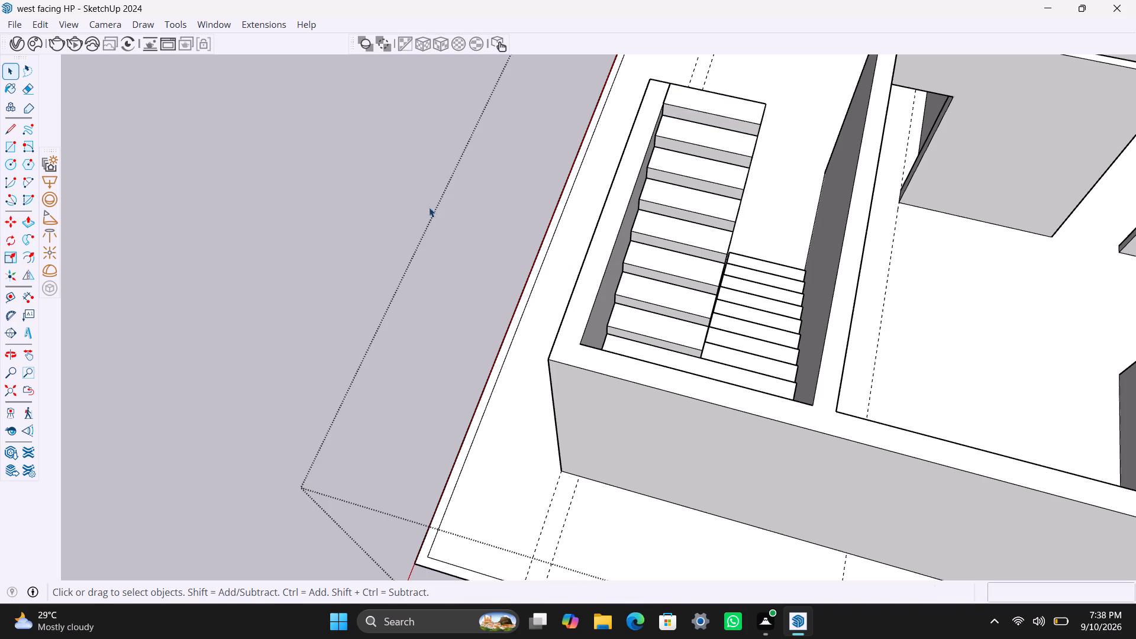
click(415, 202)
Examine both stair flights and the landing from several sides and from above, along with the surrounding rooms.
scroll(605, 298, down, 9)
middle_drag(500, 348, 1135, 332)
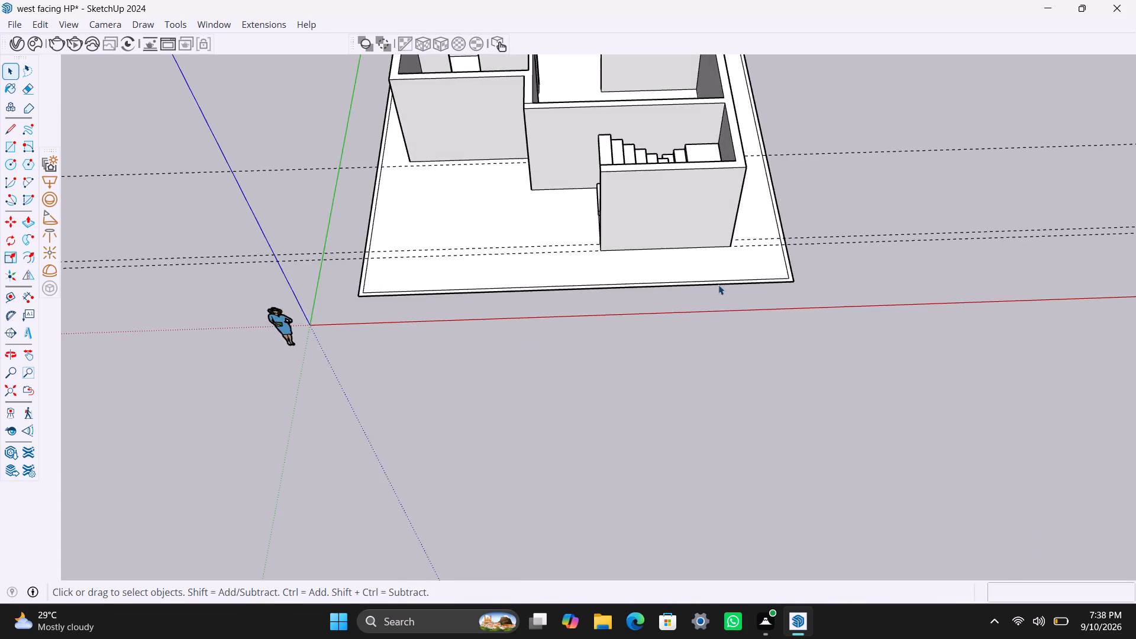
scroll(696, 293, down, 5)
middle_drag(609, 378, 1126, 303)
scroll(536, 266, up, 6)
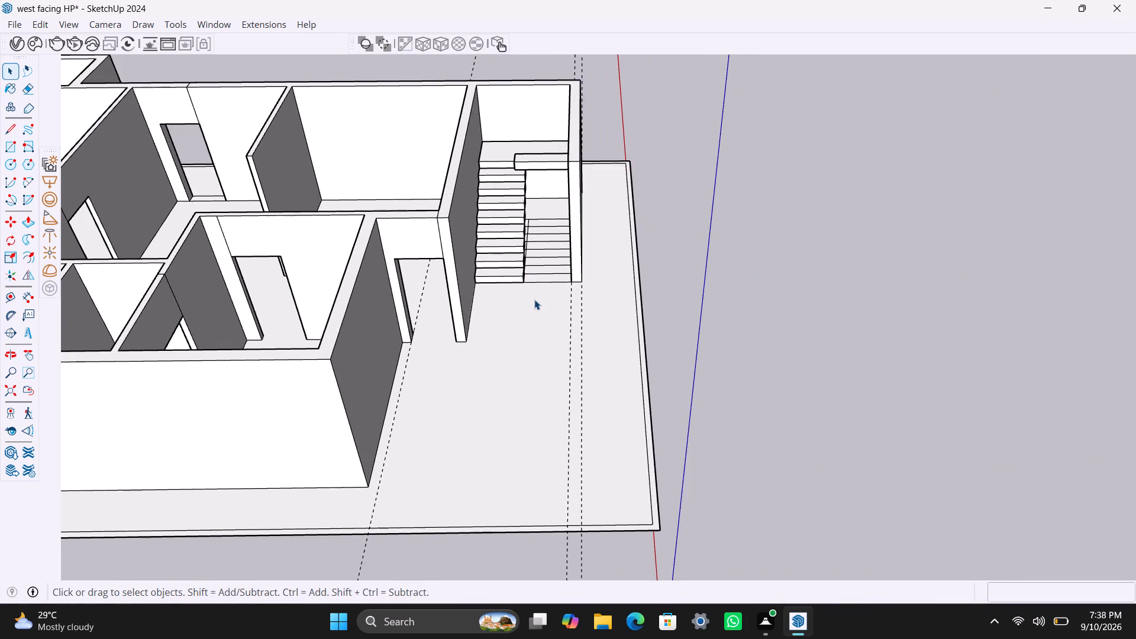
scroll(538, 299, down, 2)
shift+middle_drag(540, 312, 780, 317)
scroll(799, 215, up, 2)
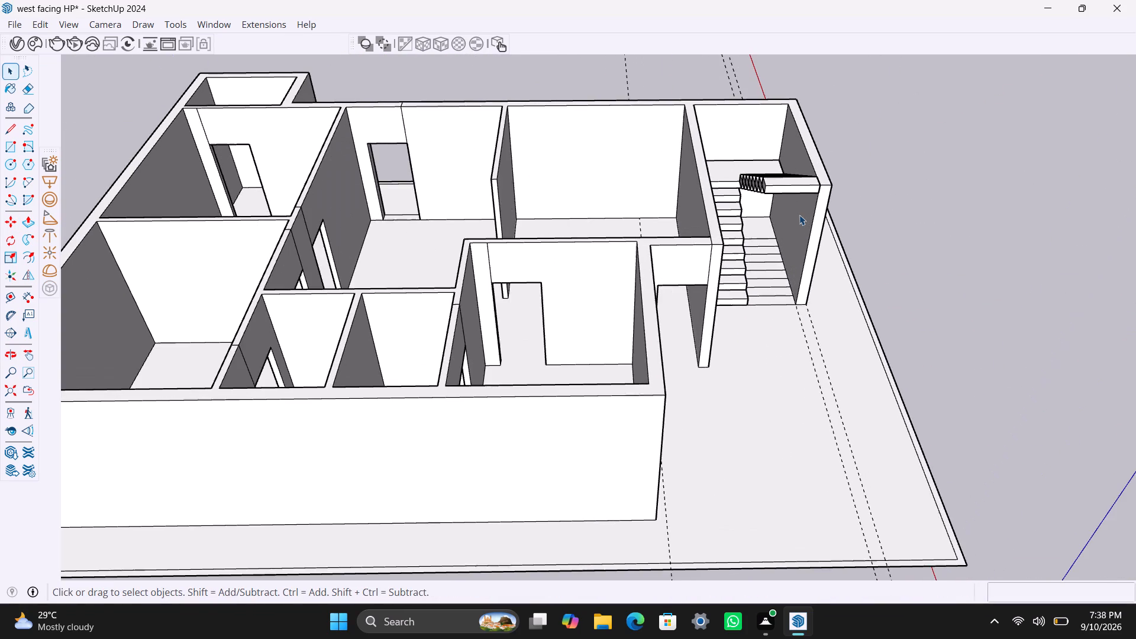
middle_drag(791, 227, 688, 234)
scroll(861, 222, up, 2)
scroll(800, 230, up, 3)
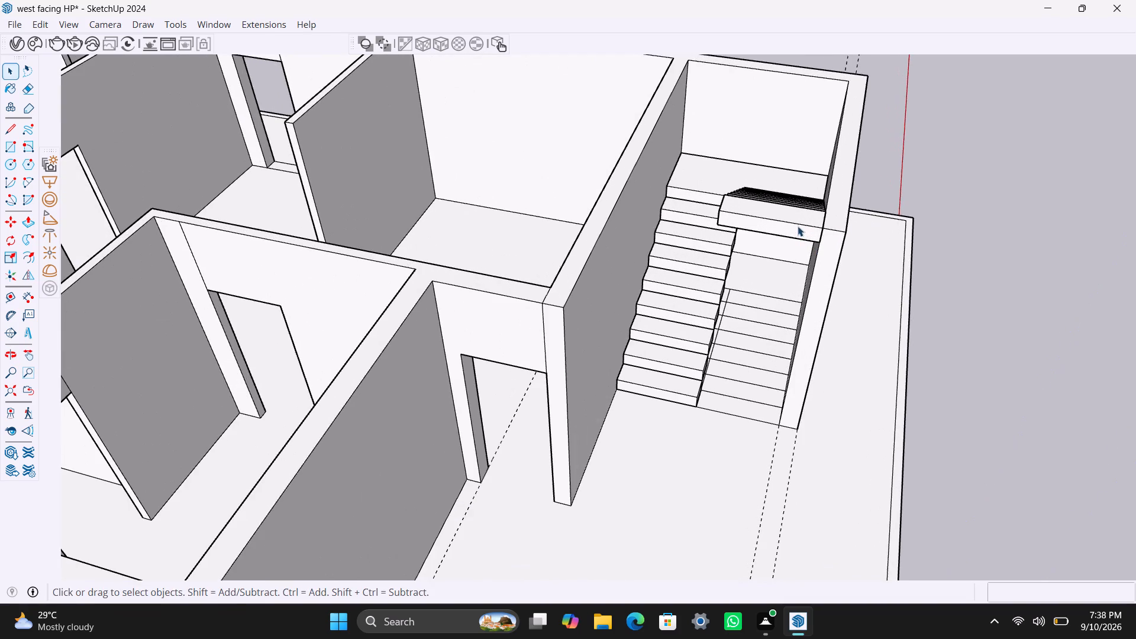
middle_drag(798, 224, 792, 292)
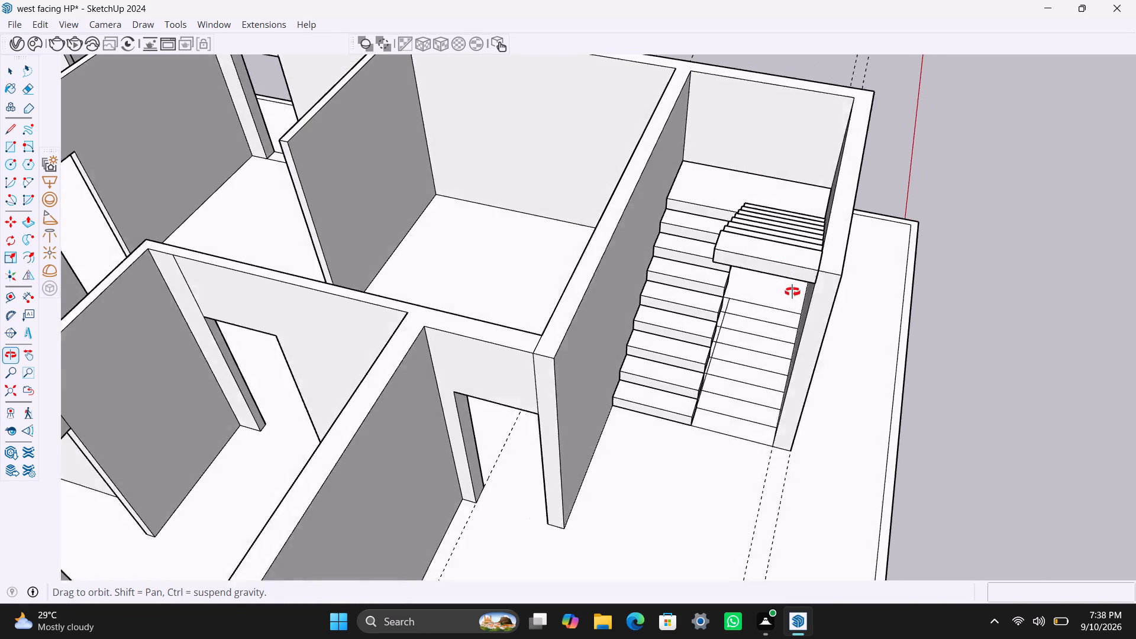
middle_drag(792, 292, 789, 307)
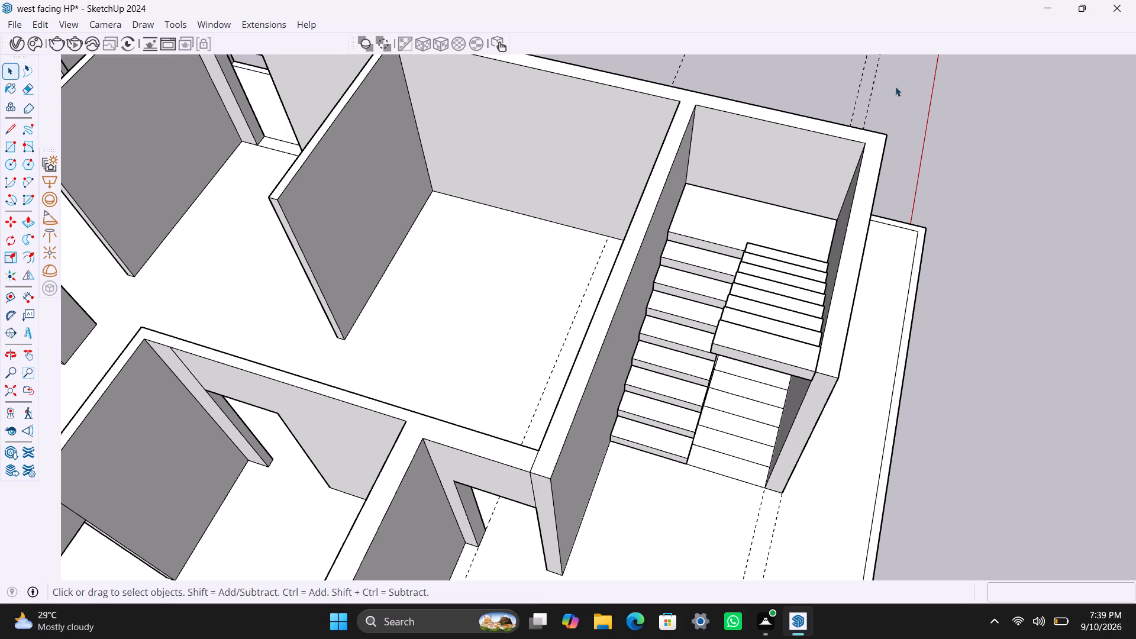
click(935, 146)
scroll(927, 286, down, 10)
scroll(906, 373, down, 3)
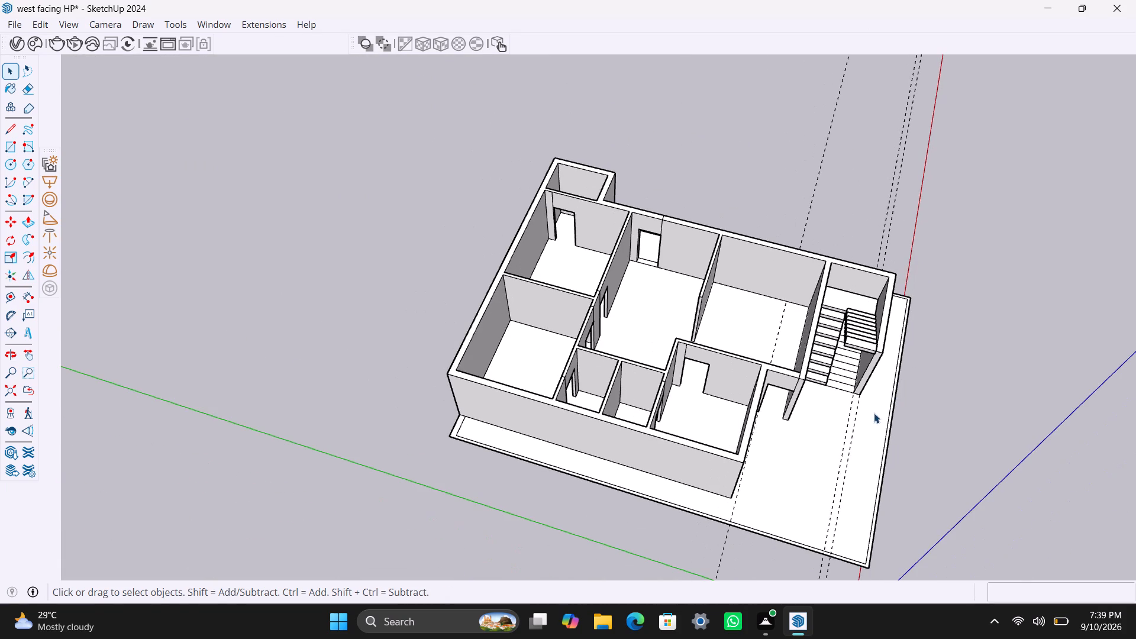
shift+middle_drag(854, 428, 824, 366)
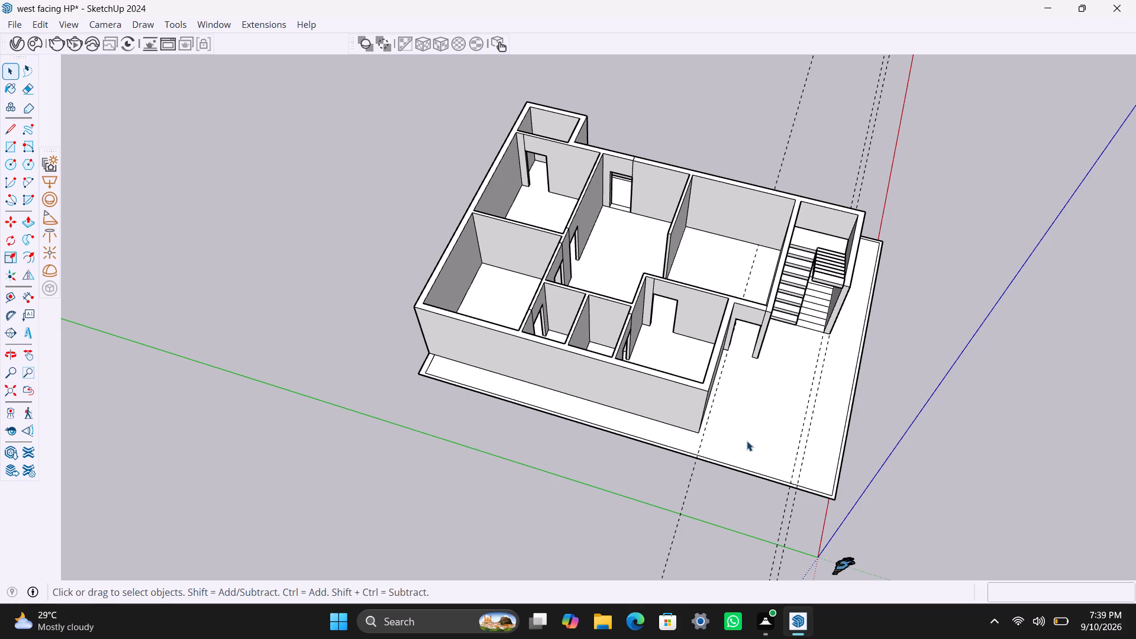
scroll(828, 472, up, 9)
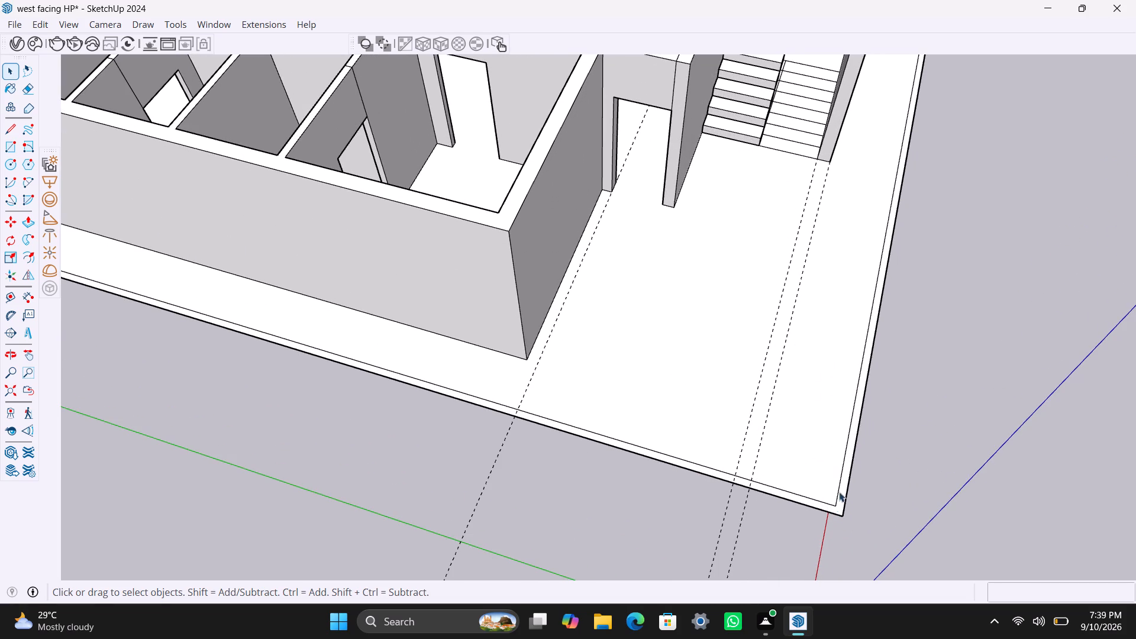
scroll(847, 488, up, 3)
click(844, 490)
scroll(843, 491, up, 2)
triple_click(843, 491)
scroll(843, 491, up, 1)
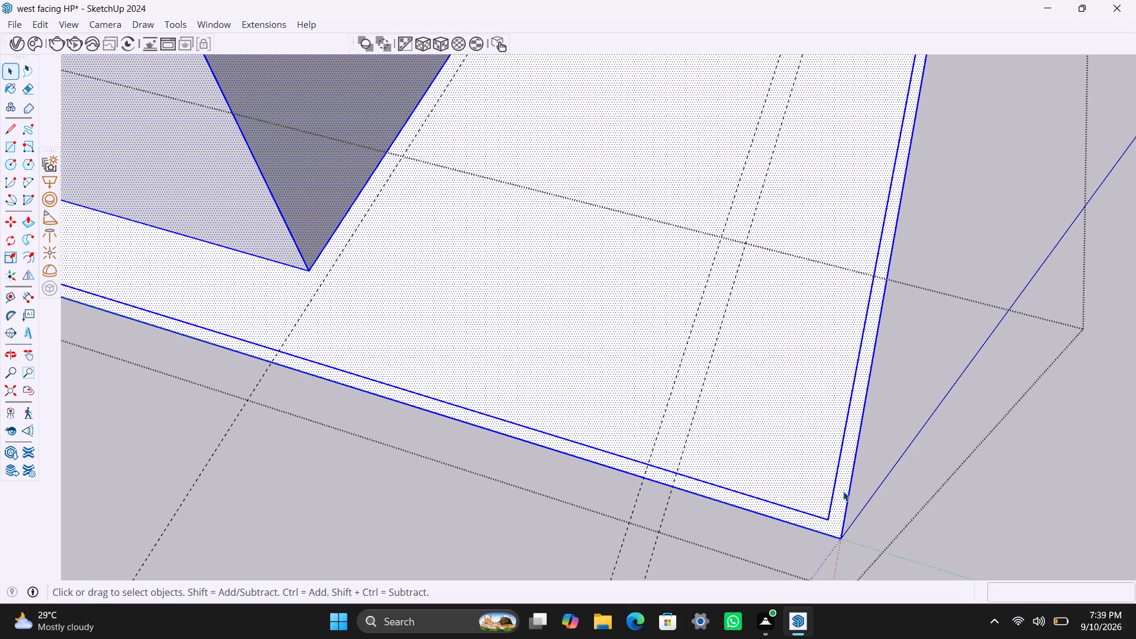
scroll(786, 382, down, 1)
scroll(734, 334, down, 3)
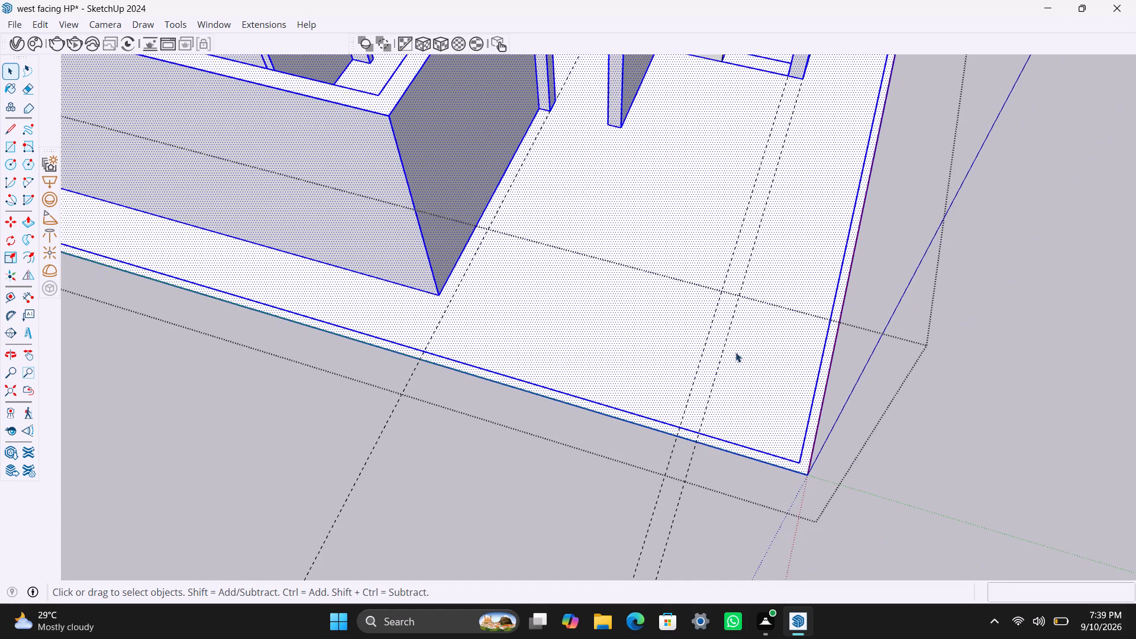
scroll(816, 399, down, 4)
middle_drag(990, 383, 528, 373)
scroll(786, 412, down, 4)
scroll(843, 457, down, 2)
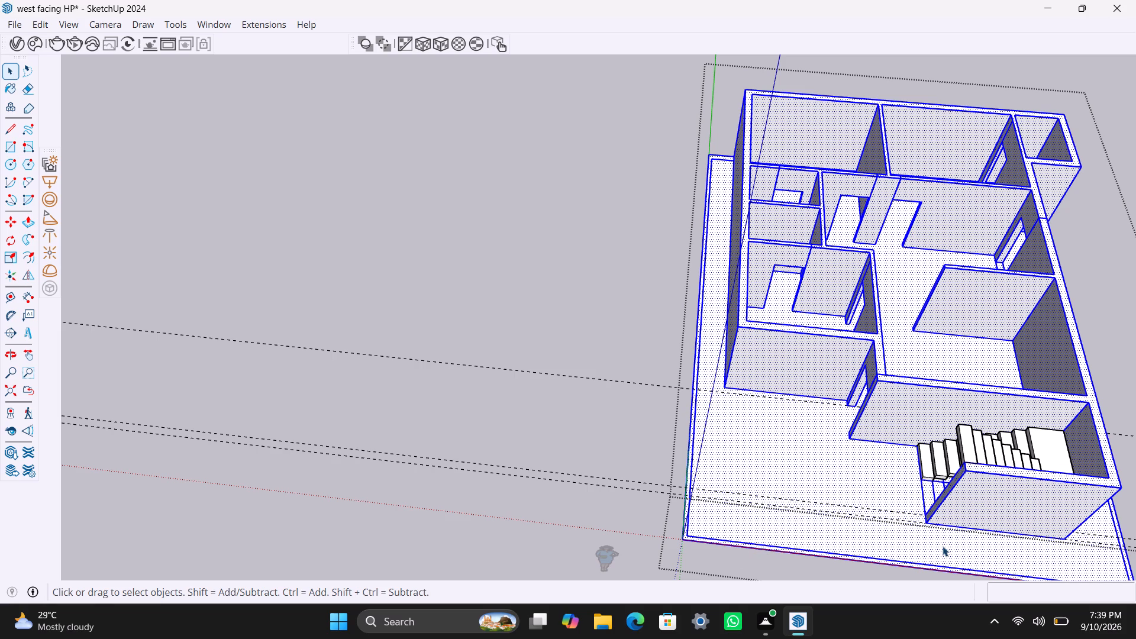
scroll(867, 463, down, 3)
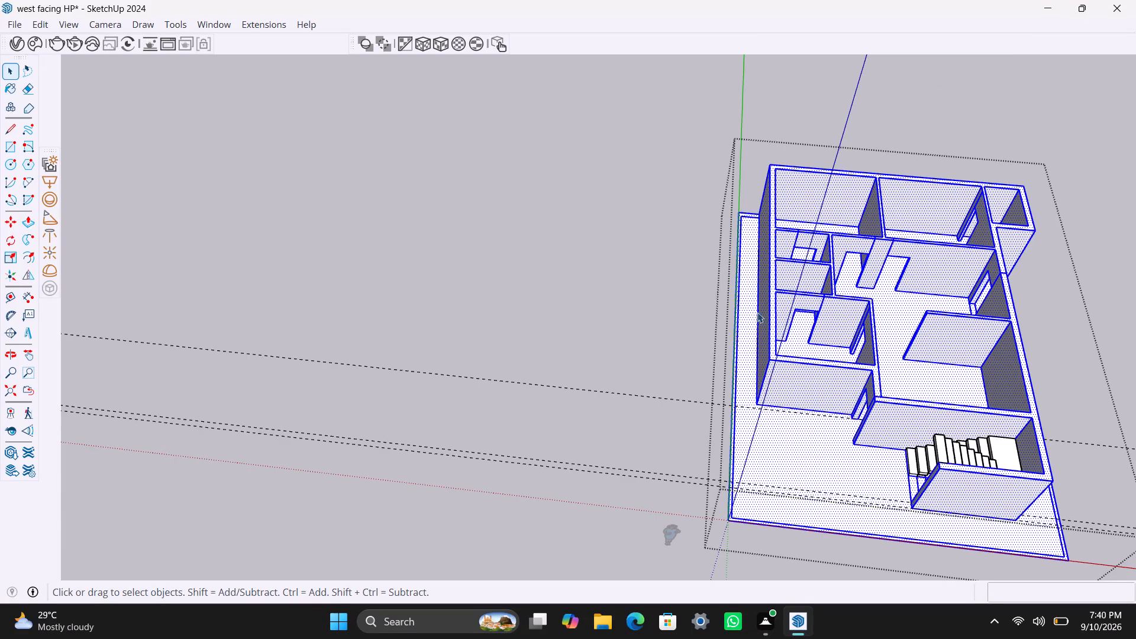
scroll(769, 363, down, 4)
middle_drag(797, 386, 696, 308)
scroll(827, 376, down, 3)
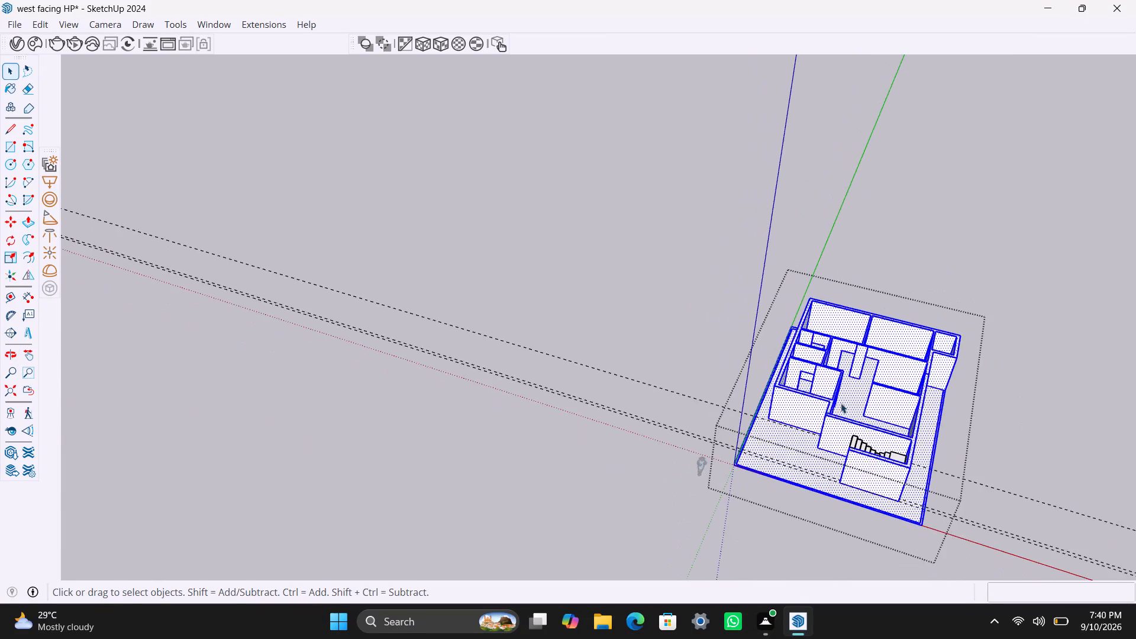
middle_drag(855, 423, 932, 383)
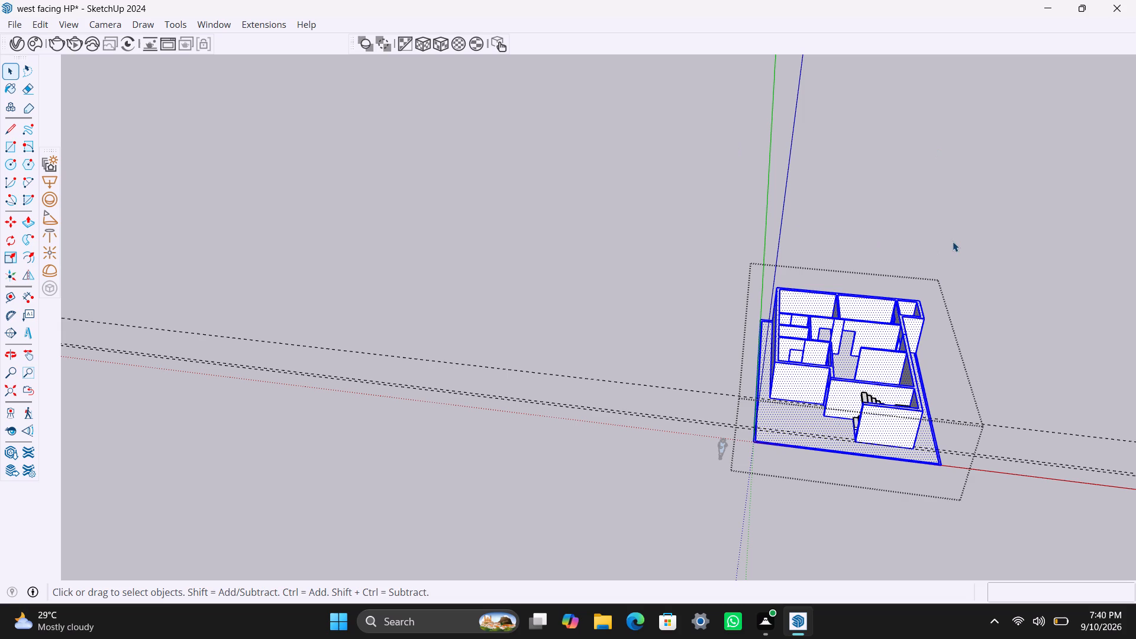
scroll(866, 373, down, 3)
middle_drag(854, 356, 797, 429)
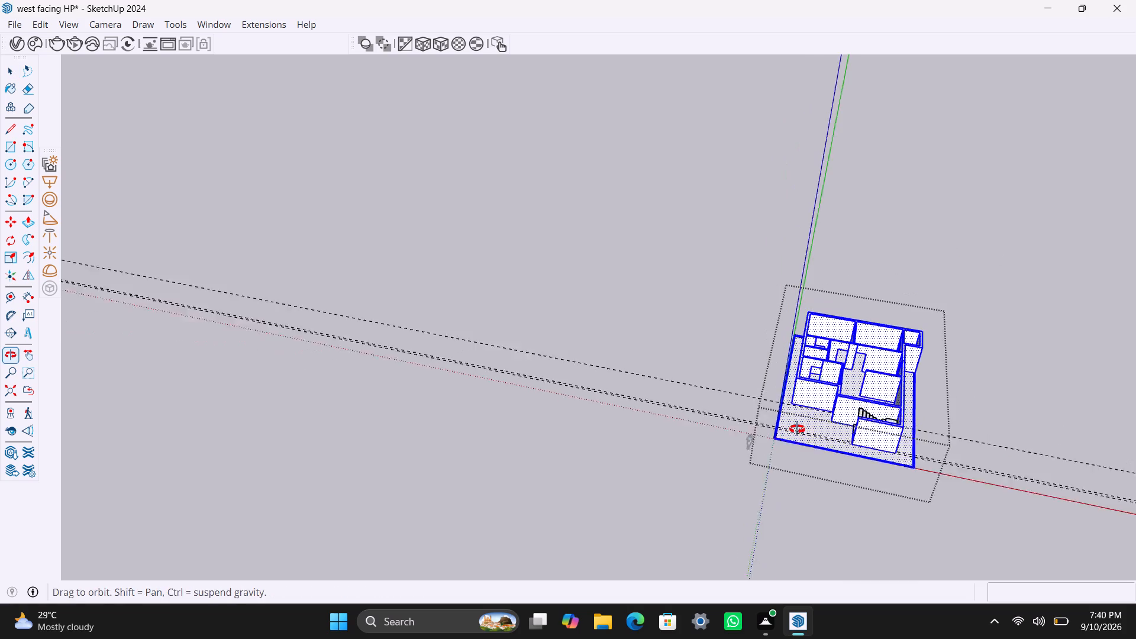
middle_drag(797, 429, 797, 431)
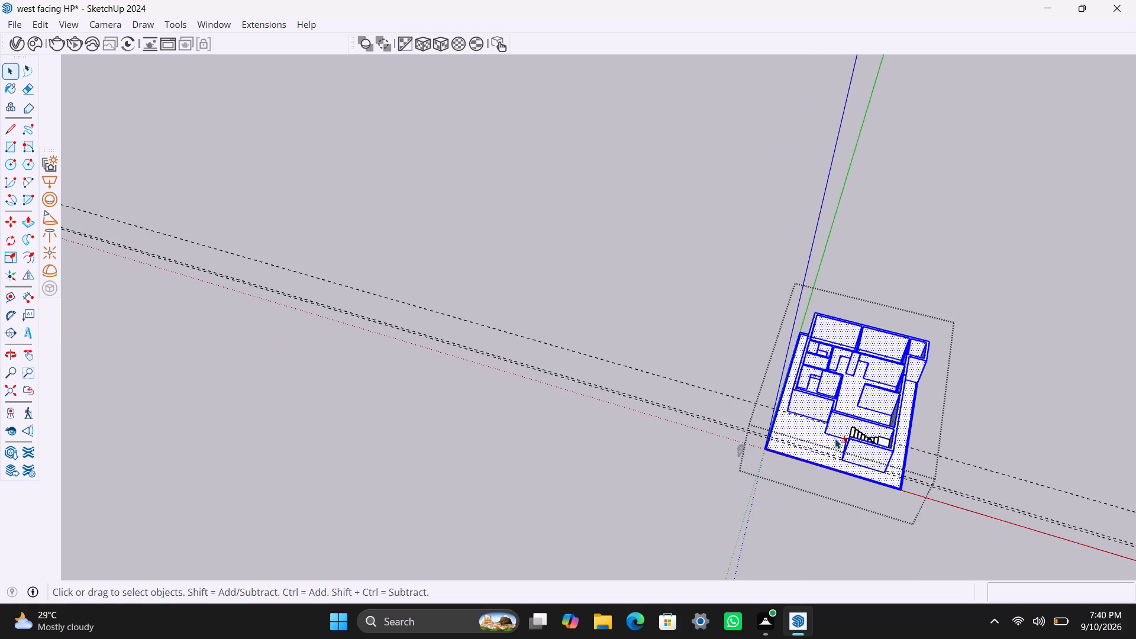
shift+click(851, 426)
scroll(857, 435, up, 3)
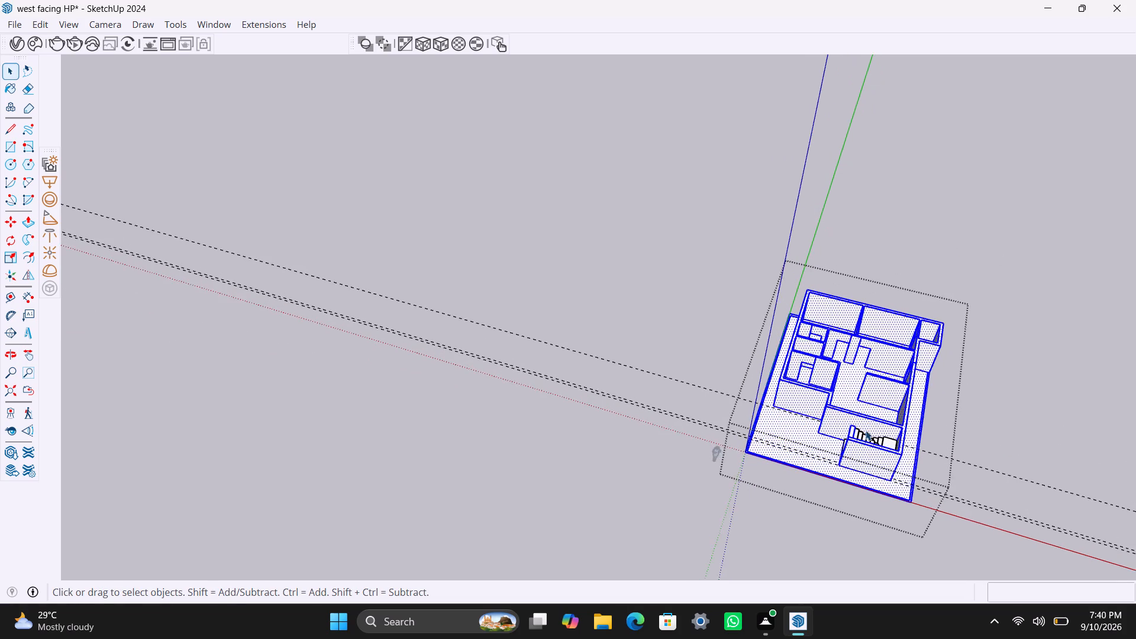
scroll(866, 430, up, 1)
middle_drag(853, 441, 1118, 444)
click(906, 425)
Run the FixIt 101 cleanup twice on the whole house group, including the staircase, and clear the selection.
scroll(802, 314, up, 2)
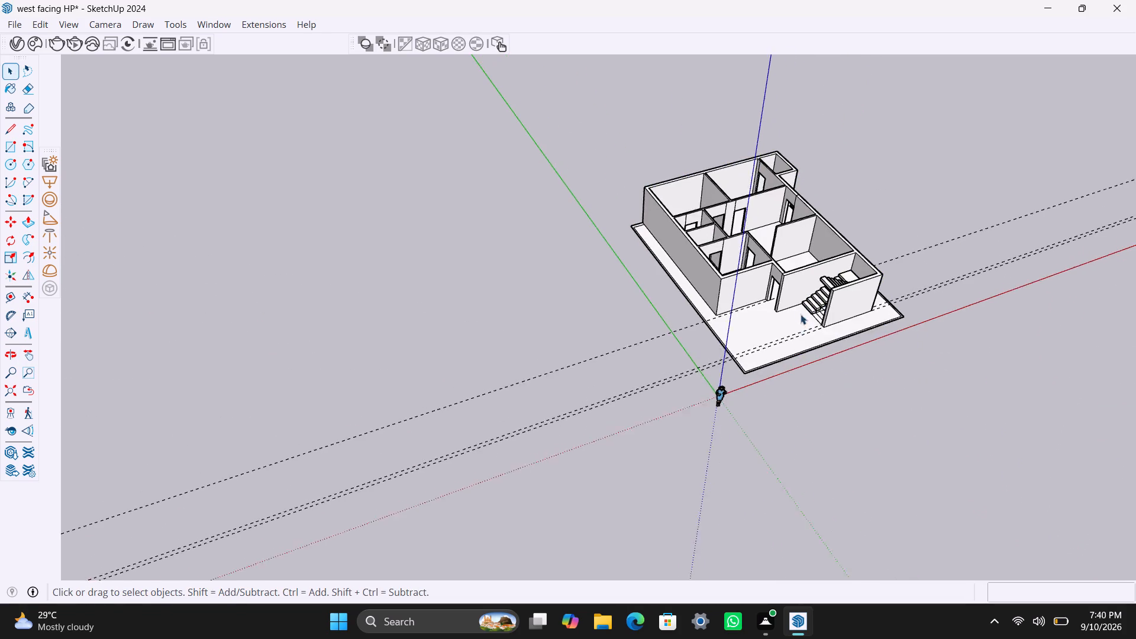
middle_drag(843, 354, 1050, 366)
scroll(724, 234, up, 2)
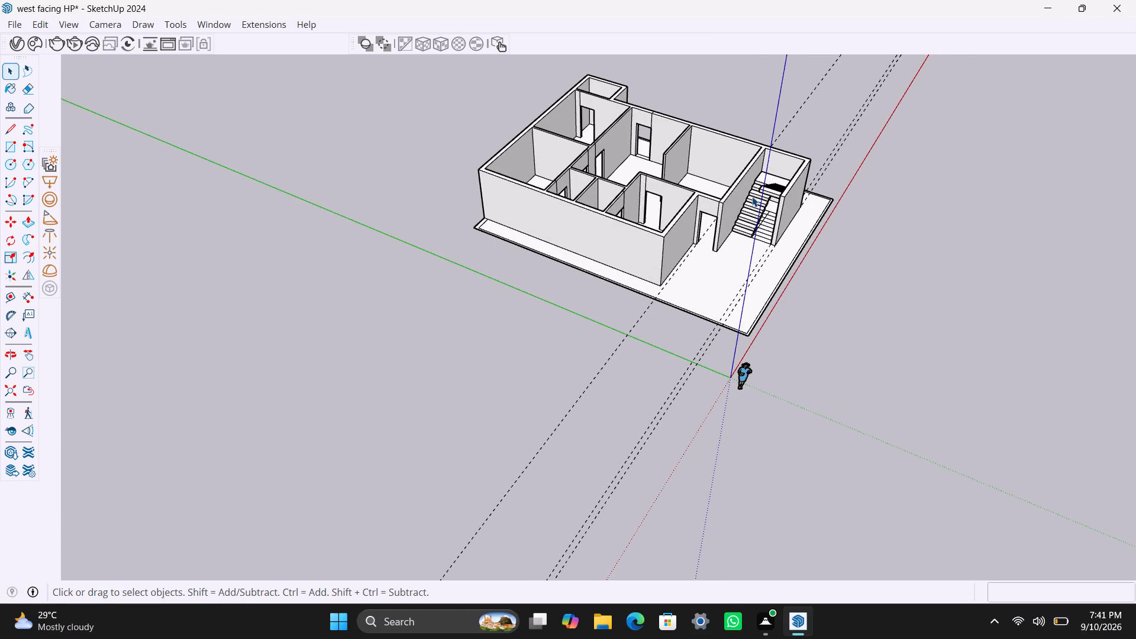
click(752, 196)
right_click(756, 196)
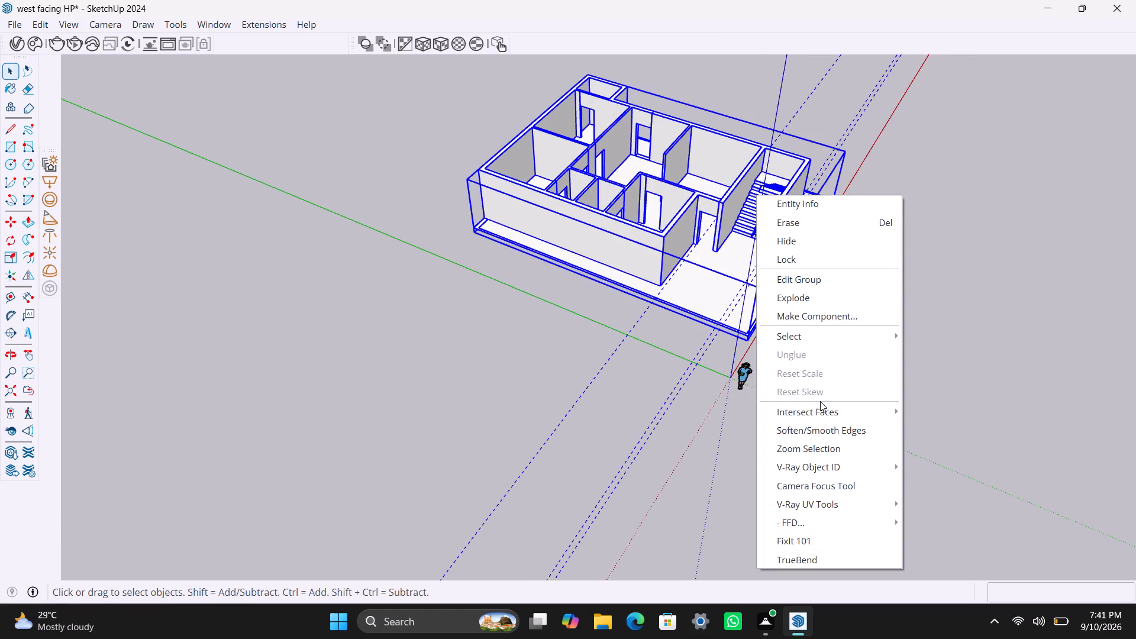
click(801, 541)
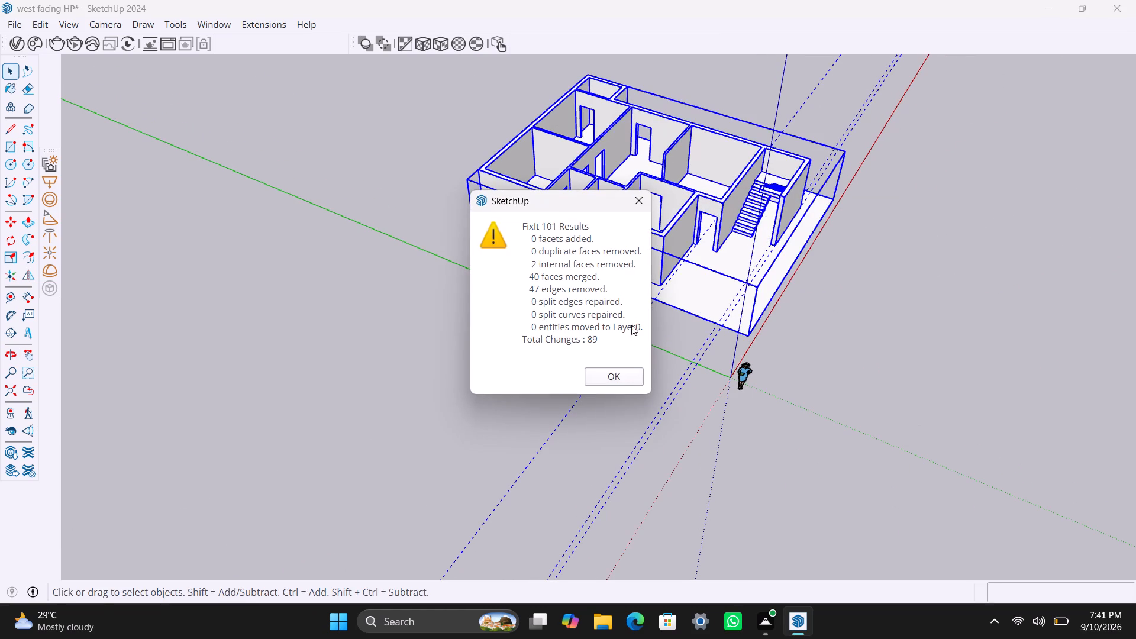
click(619, 386)
click(625, 383)
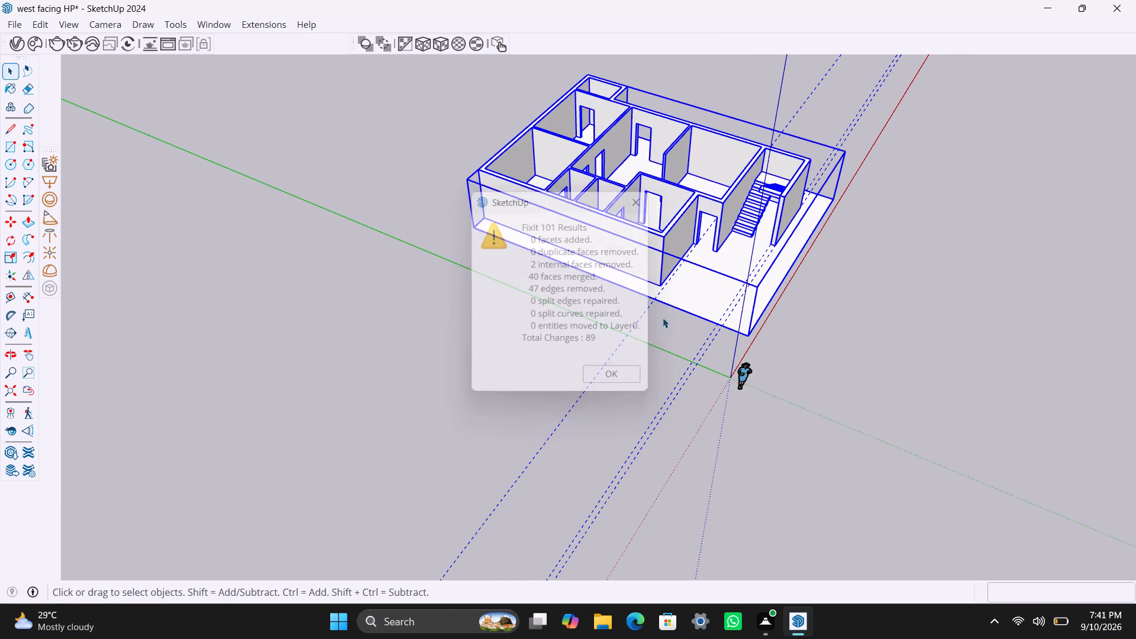
right_click(664, 217)
click(705, 559)
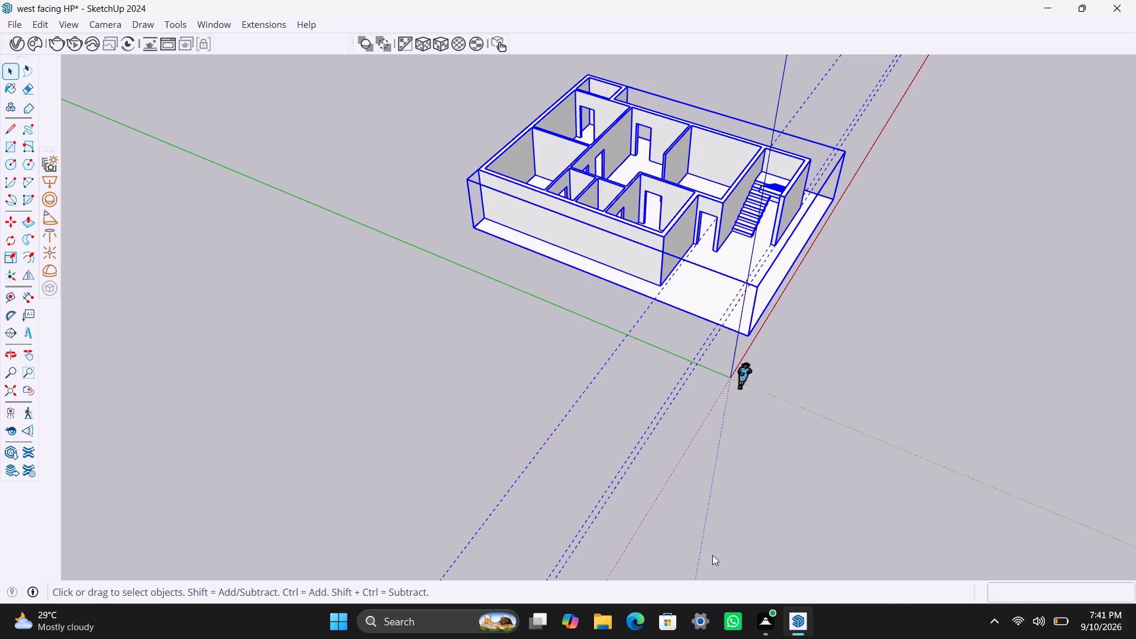
click(614, 376)
click(925, 341)
Save the cleaned-up house model.
scroll(893, 353, down, 4)
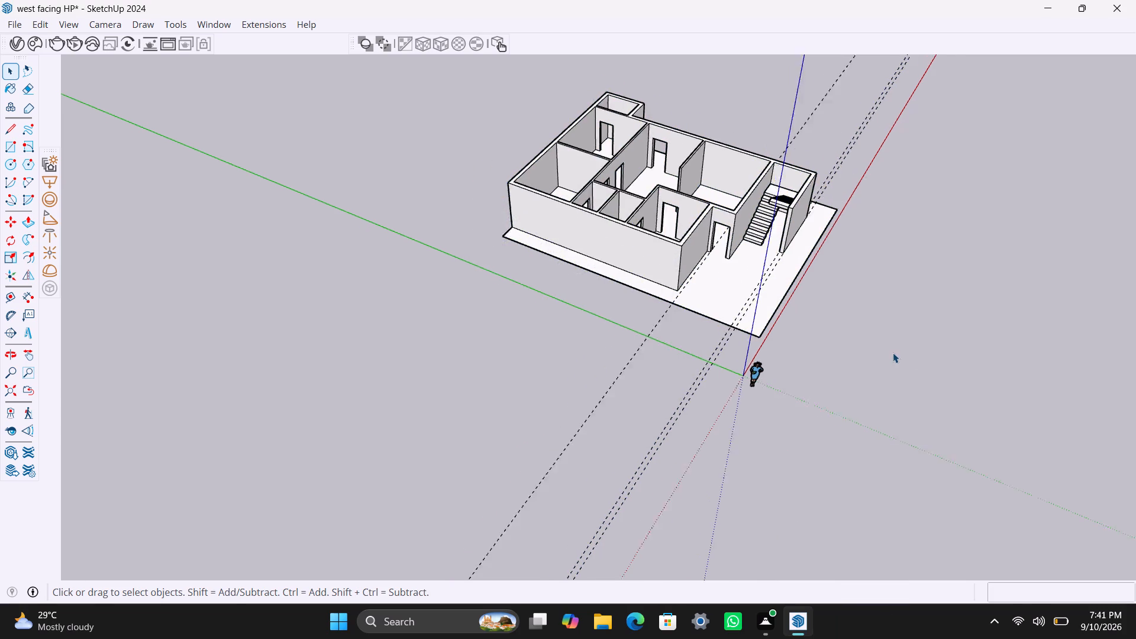
middle_drag(920, 338, 628, 364)
scroll(769, 381, up, 2)
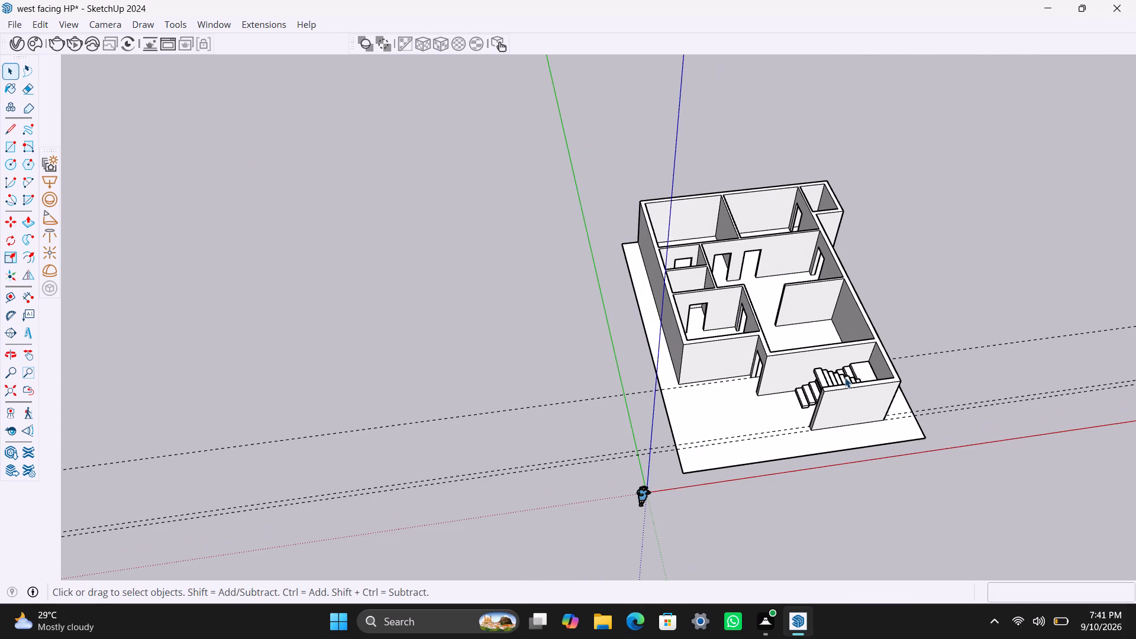
scroll(779, 396, down, 2)
middle_drag(828, 376, 712, 358)
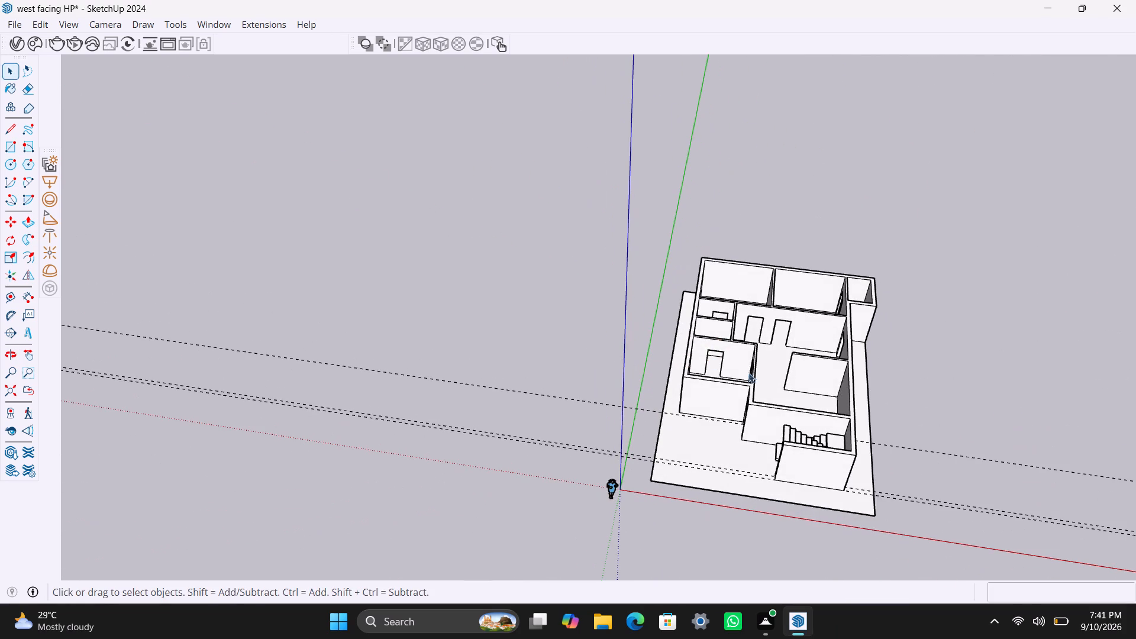
key(ctrl+s)
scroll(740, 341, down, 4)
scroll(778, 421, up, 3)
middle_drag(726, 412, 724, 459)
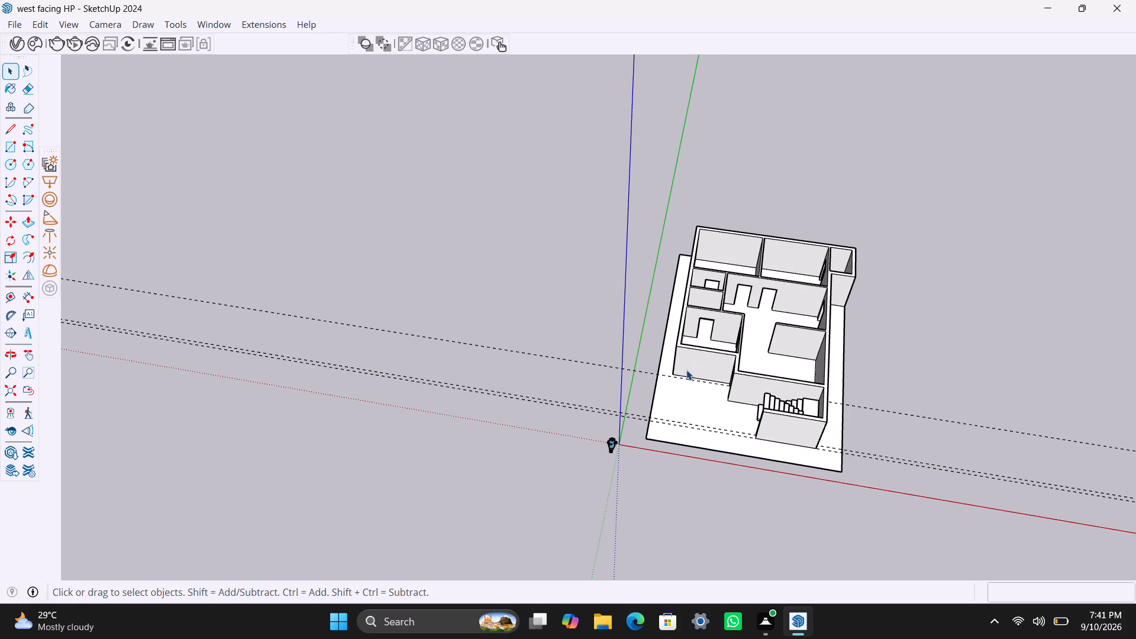
Delete all construction guides from the house model.
scroll(686, 370, up, 2)
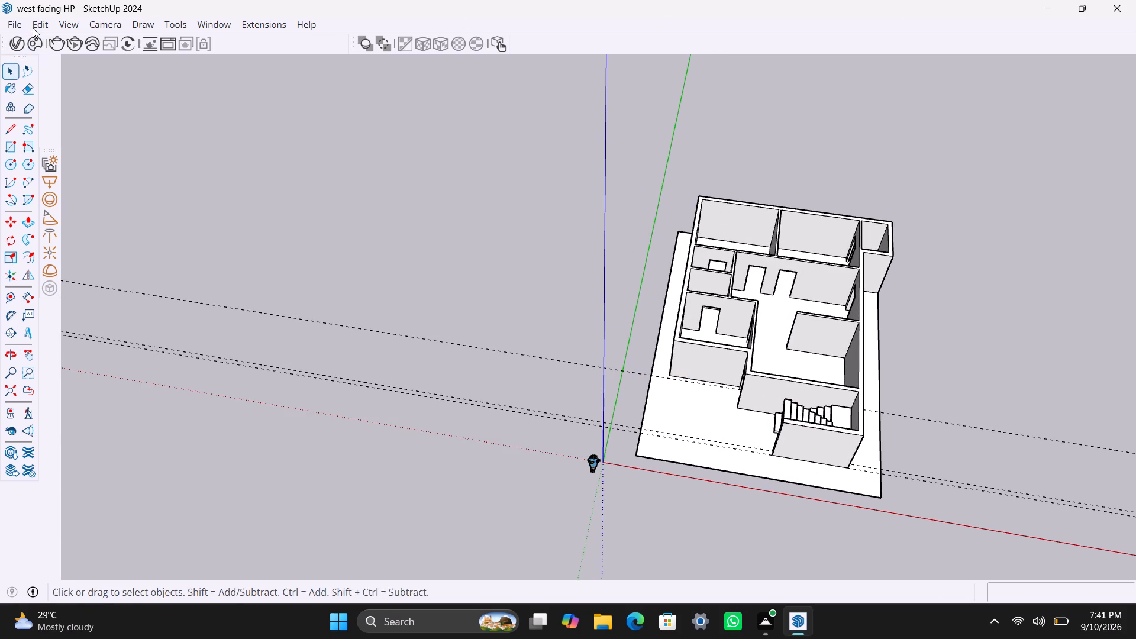
click(37, 25)
click(112, 180)
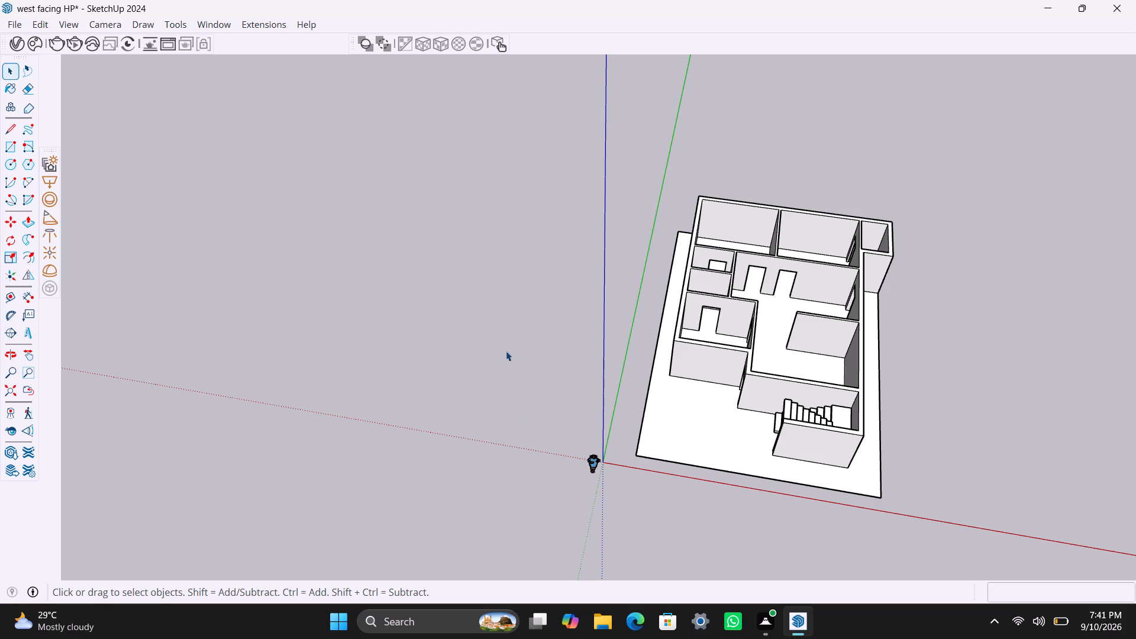
Examine the whole house and its surrounding plot from above and from the front corners.
scroll(502, 322, down, 2)
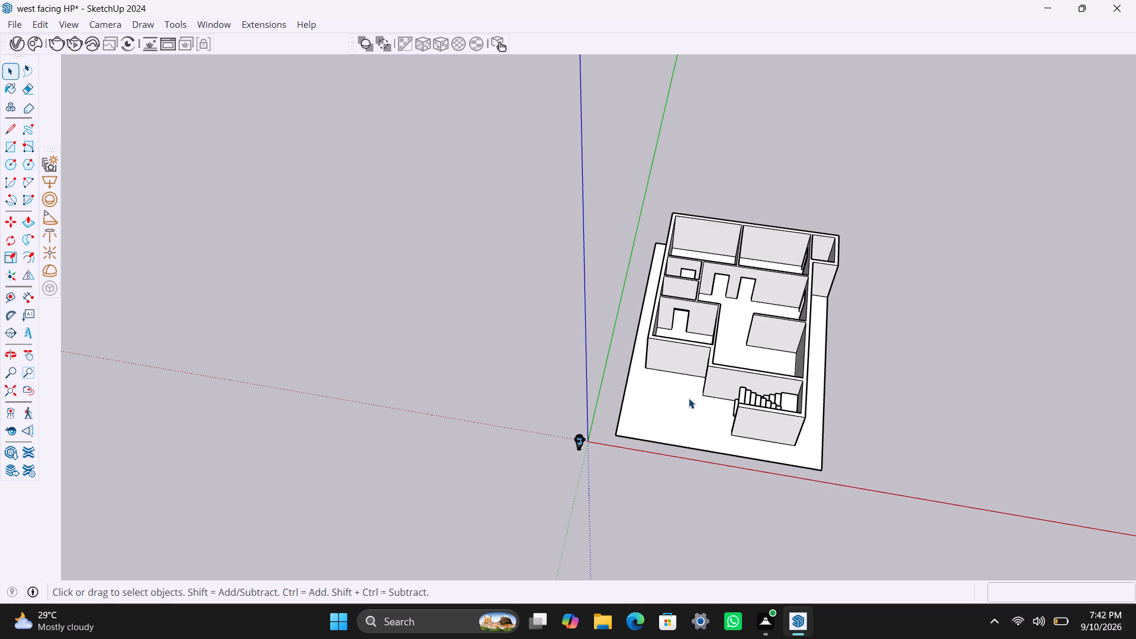
scroll(772, 351, down, 5)
scroll(754, 368, up, 4)
scroll(712, 406, up, 3)
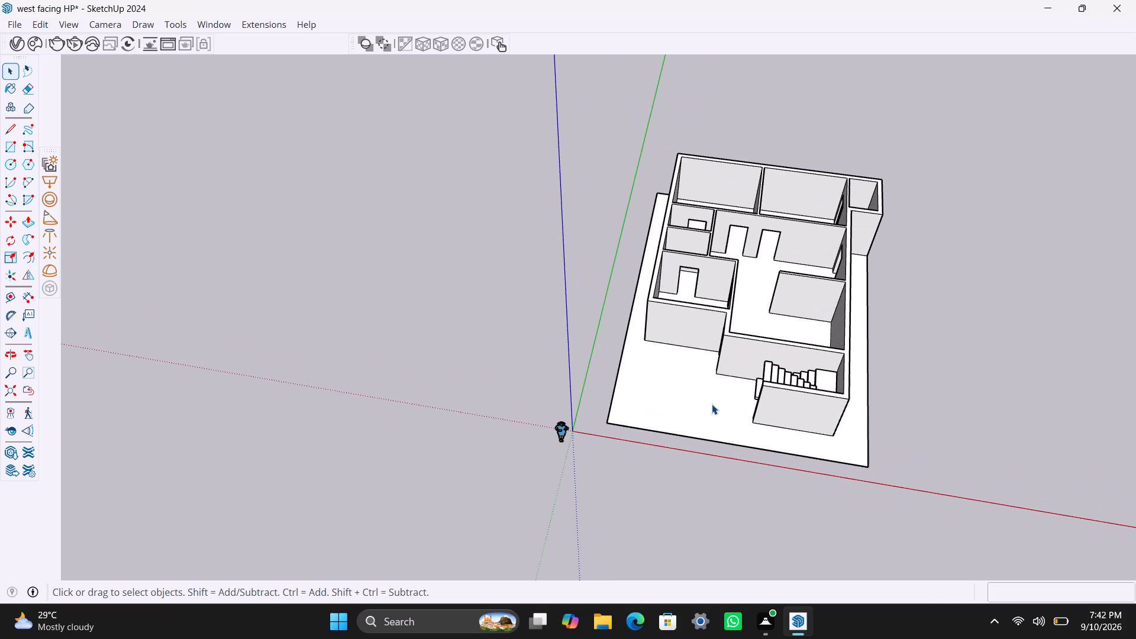
scroll(711, 404, down, 4)
middle_drag(701, 433, 791, 275)
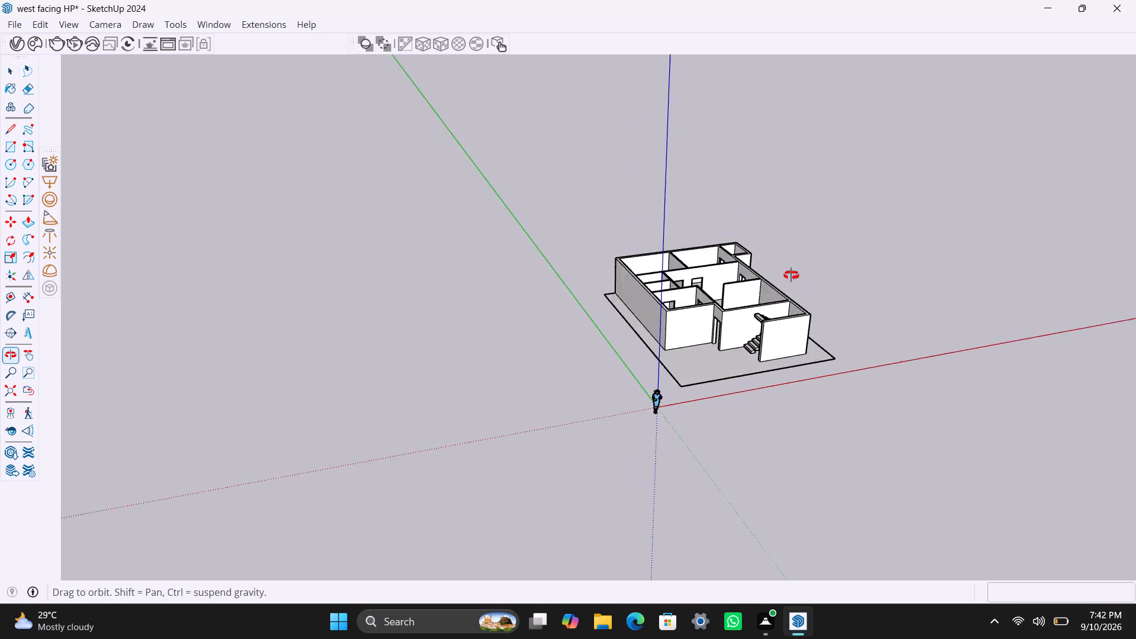
middle_drag(791, 275, 656, 328)
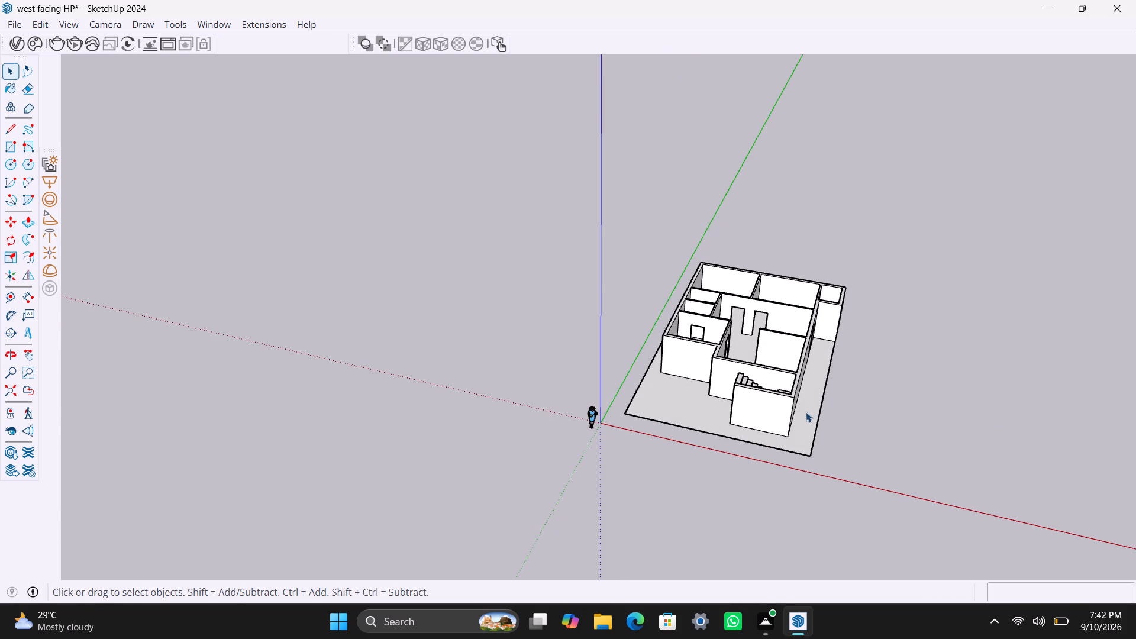
scroll(790, 372, down, 2)
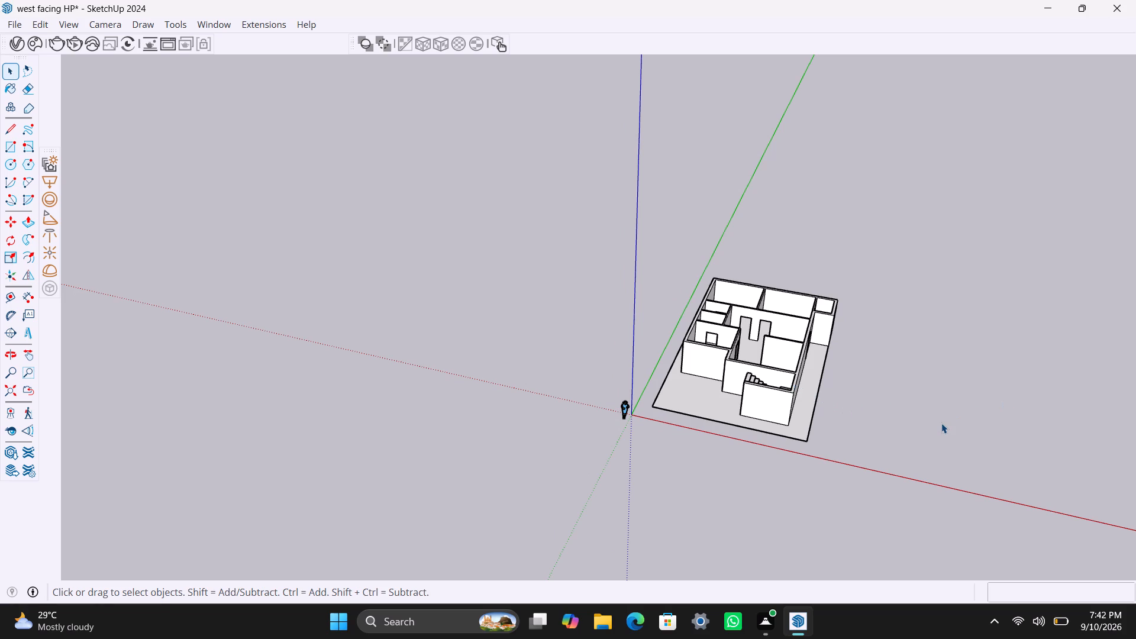
scroll(713, 382, up, 3)
middle_drag(742, 385, 816, 441)
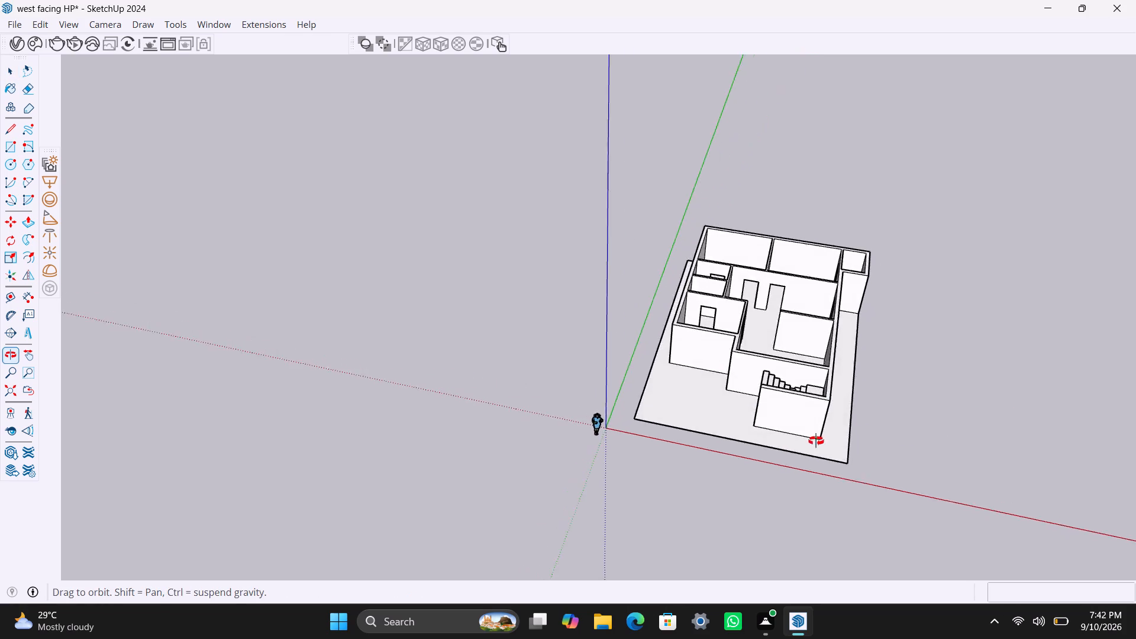
middle_drag(816, 441, 821, 441)
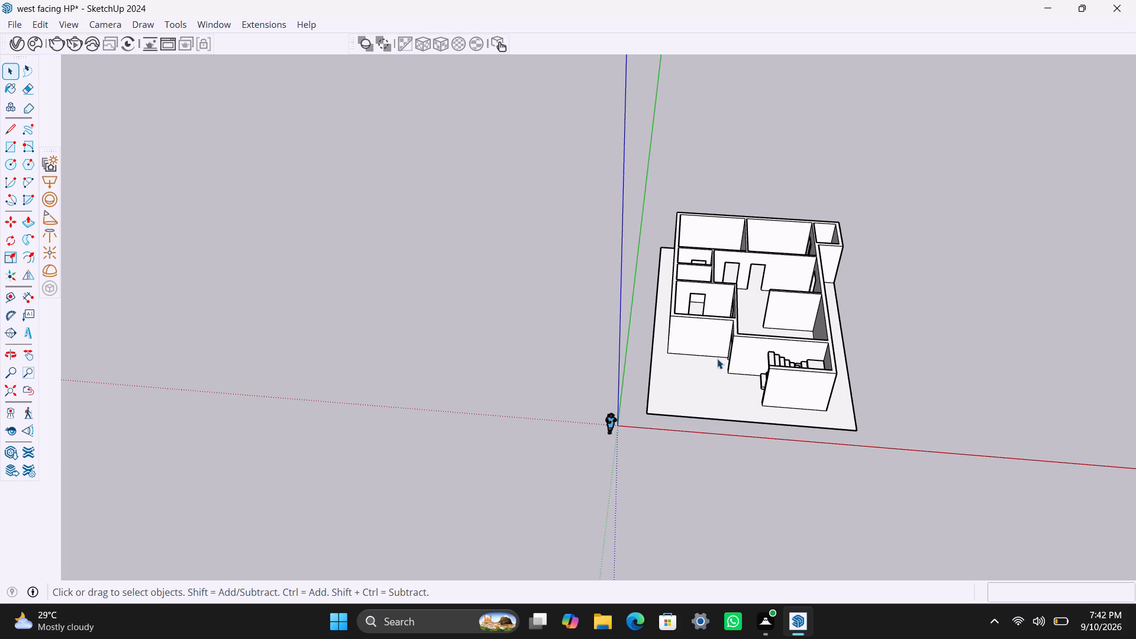
Open the house group for editing and select all the connected wall and plot geometry.
scroll(674, 416, up, 2)
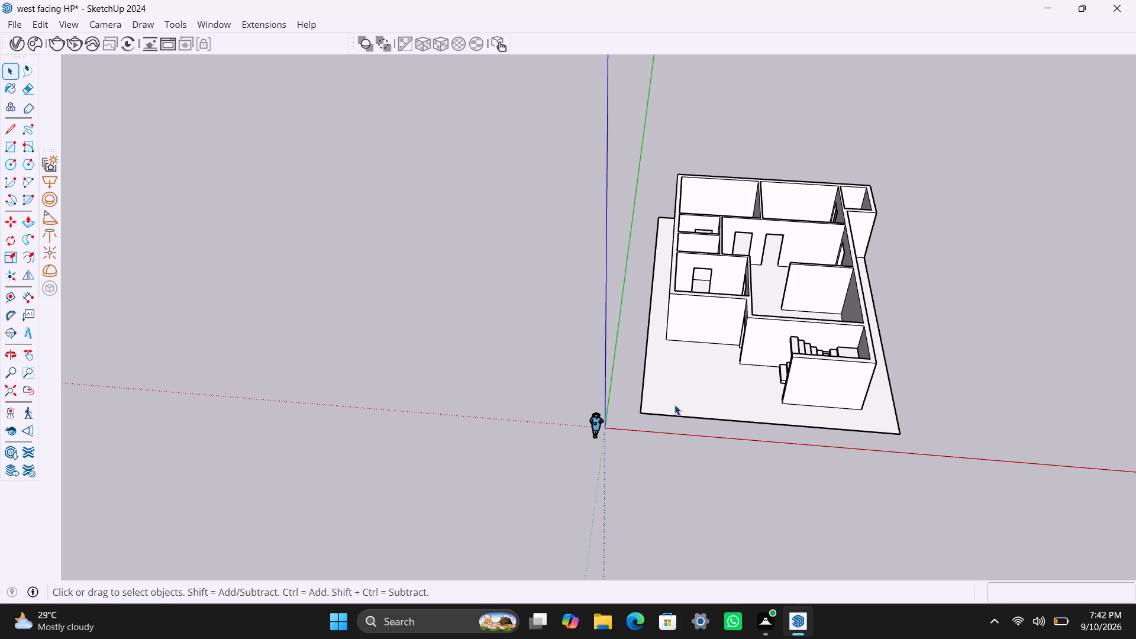
double_click(674, 393)
click(674, 393)
scroll(674, 382, up, 2)
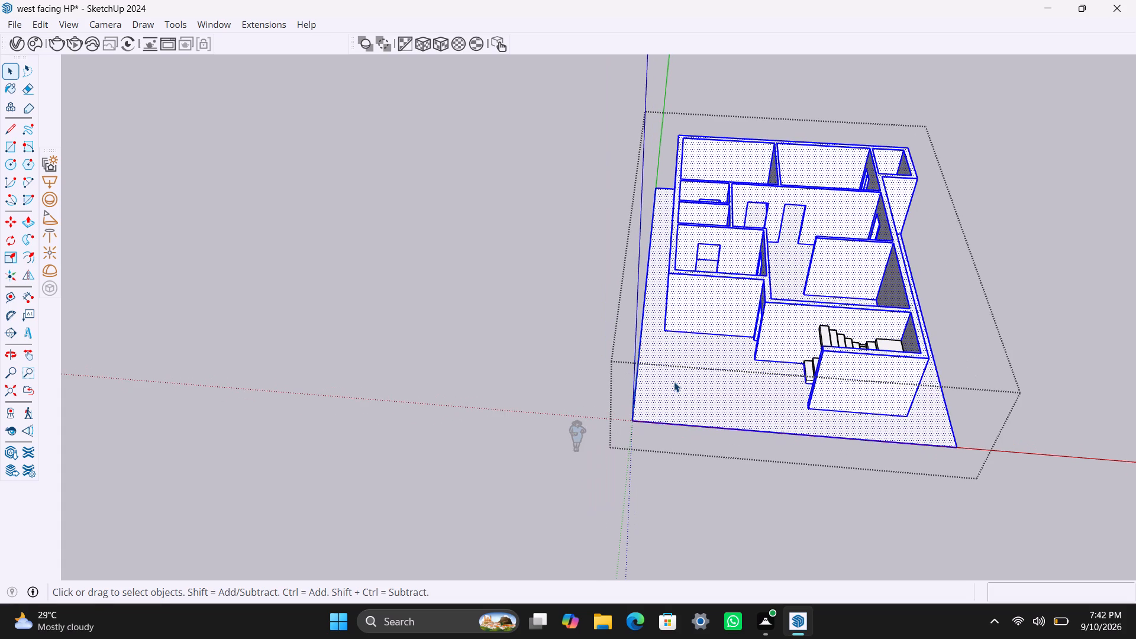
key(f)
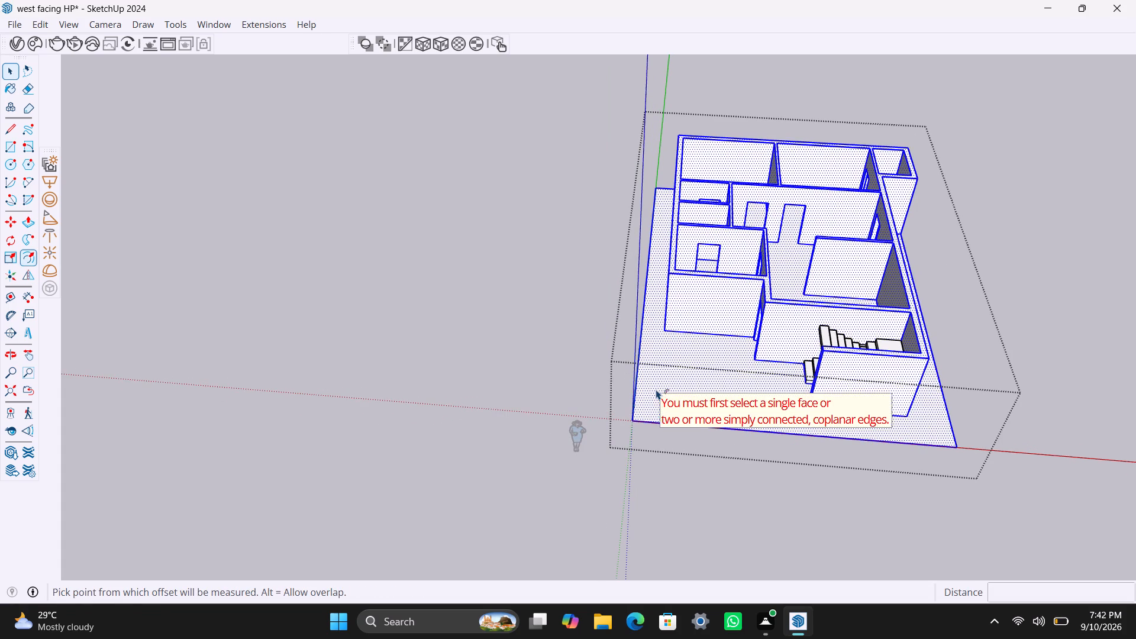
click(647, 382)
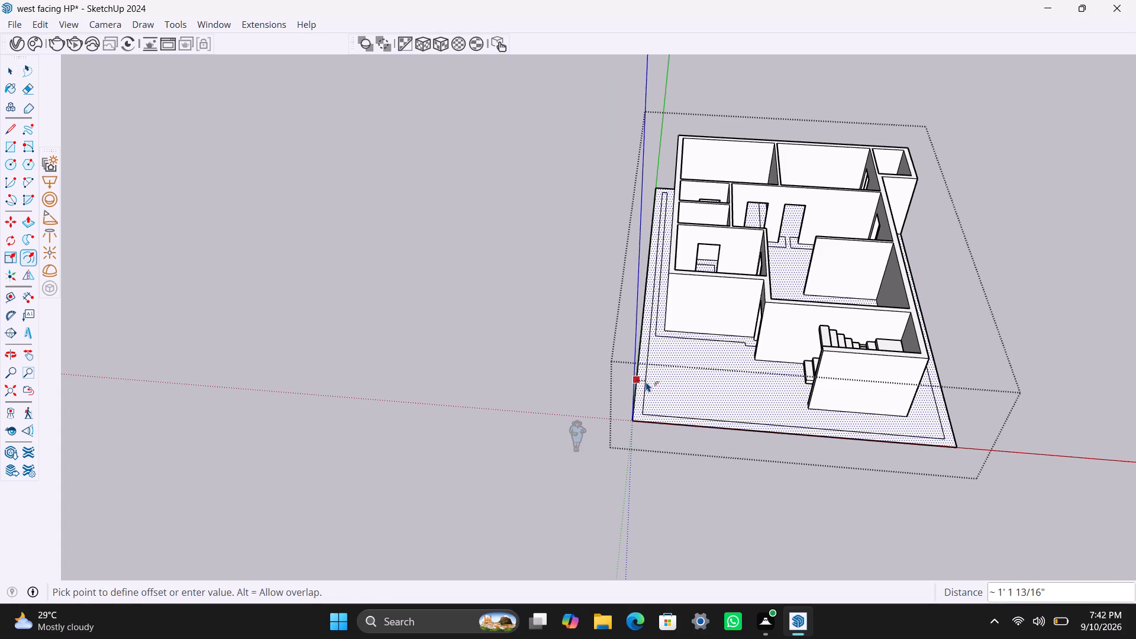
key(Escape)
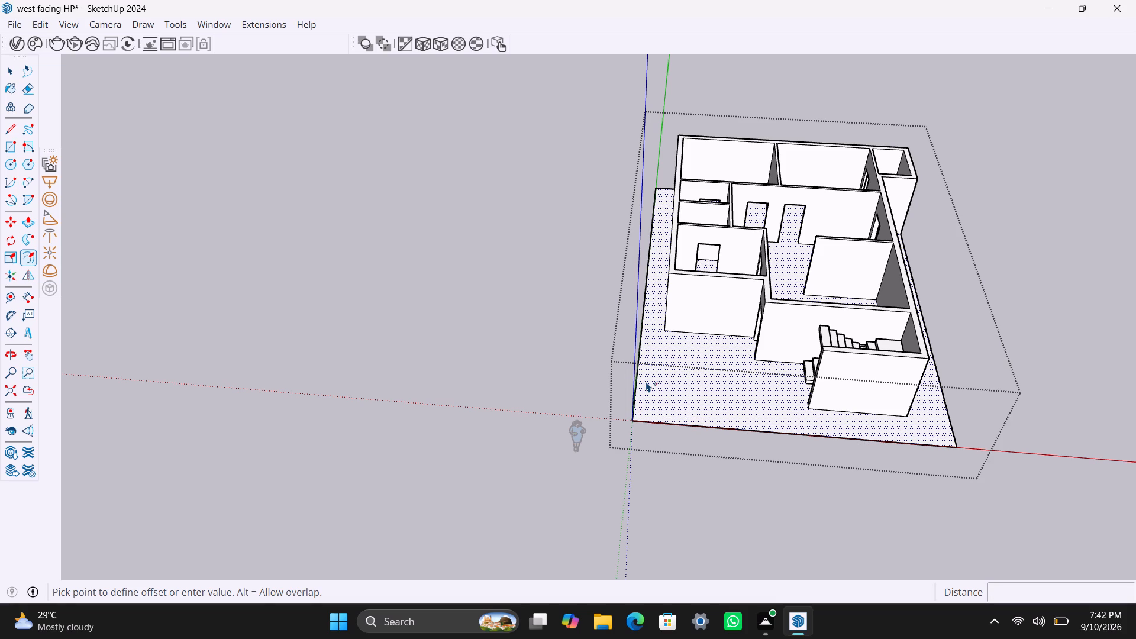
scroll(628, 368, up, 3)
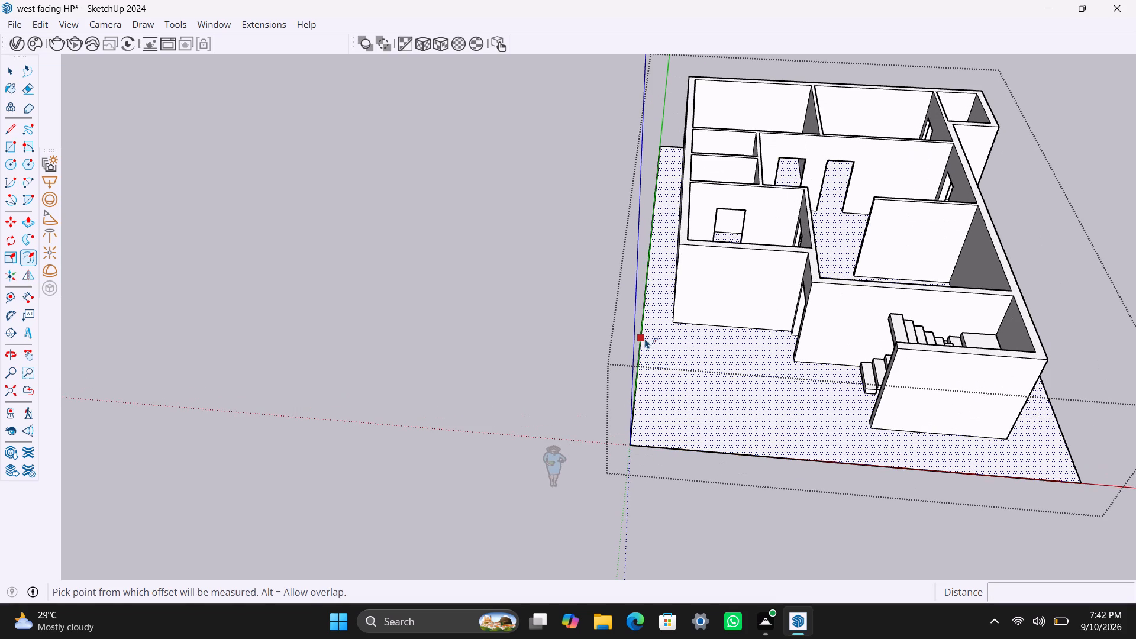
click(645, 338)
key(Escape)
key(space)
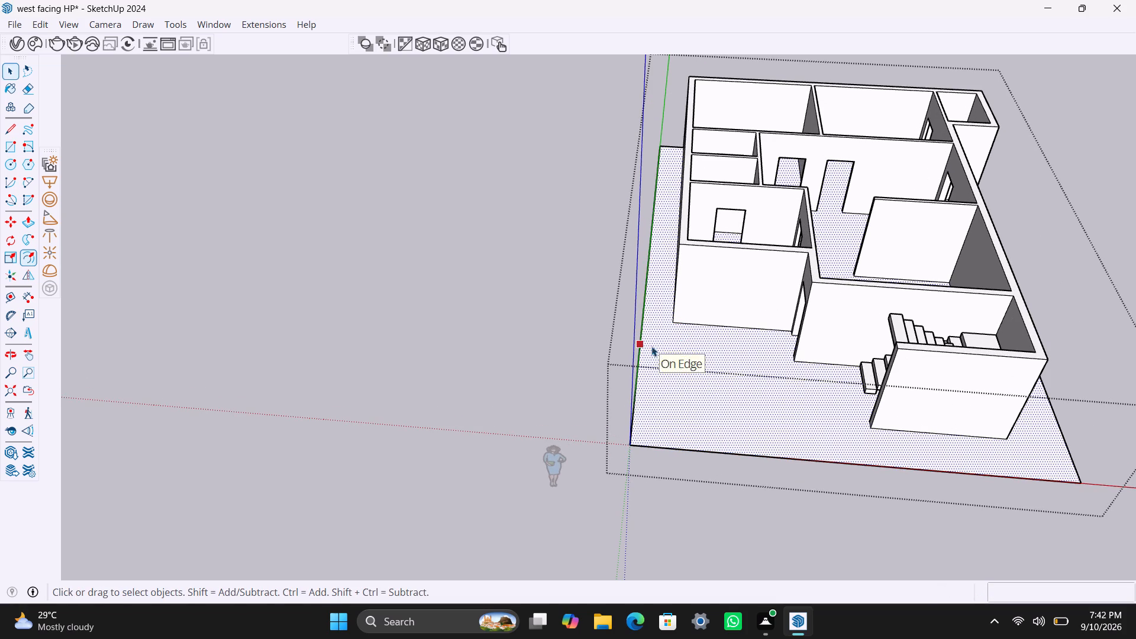
Copy the plot's side edge along the green axis 4.5" inward into the plot.
scroll(637, 335, up, 2)
key(space)
scroll(638, 381, up, 2)
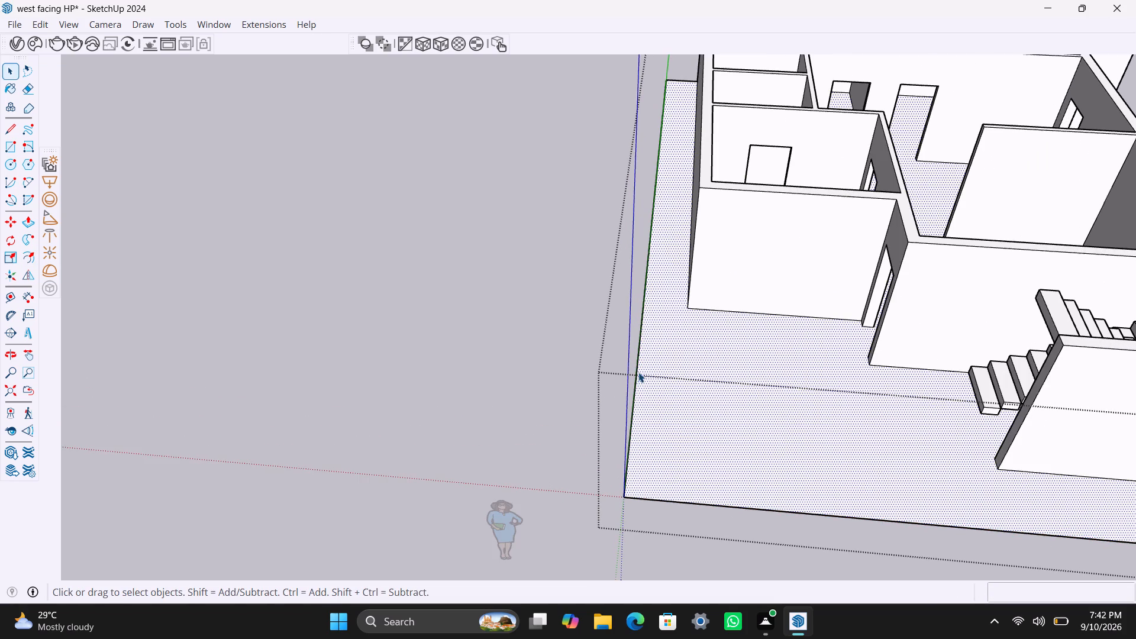
click(639, 346)
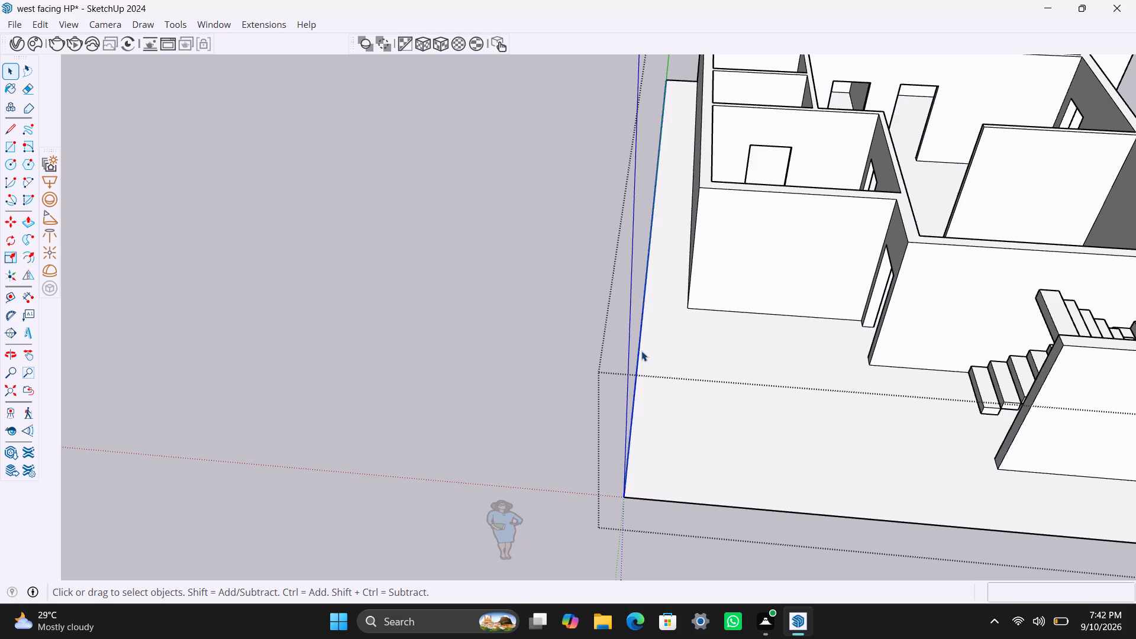
key(m)
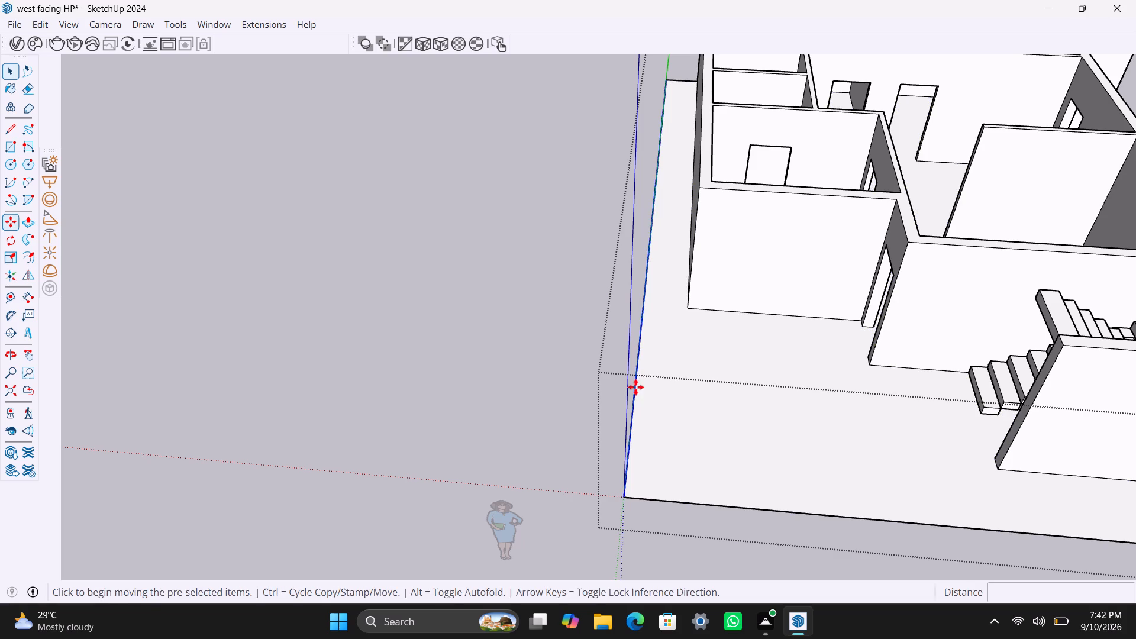
click(624, 490)
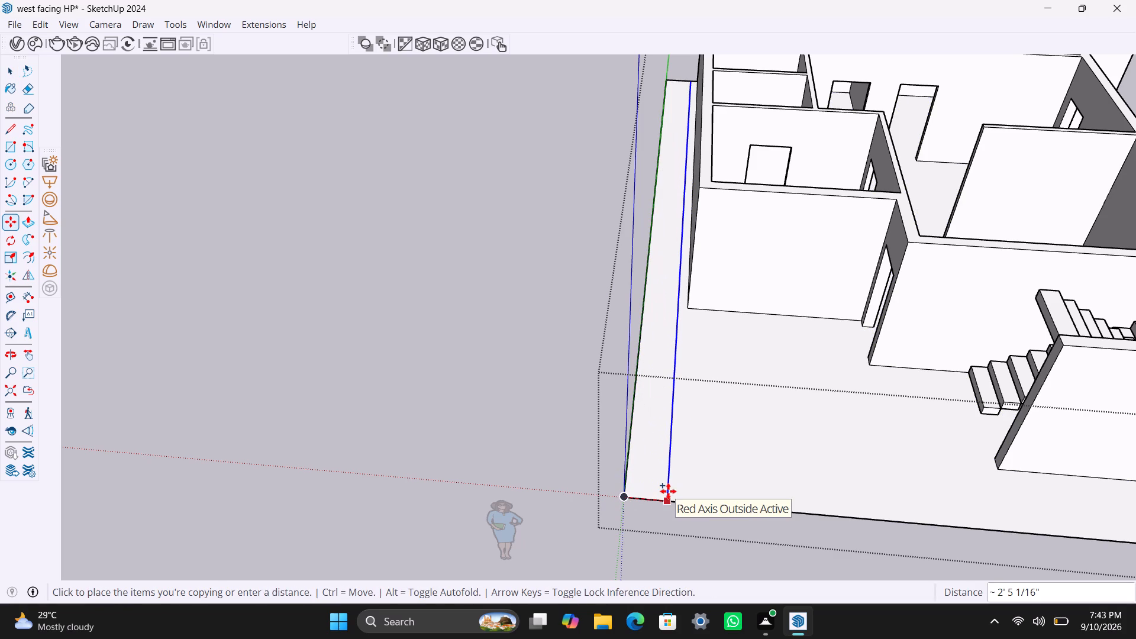
text(4.5")
key(Return)
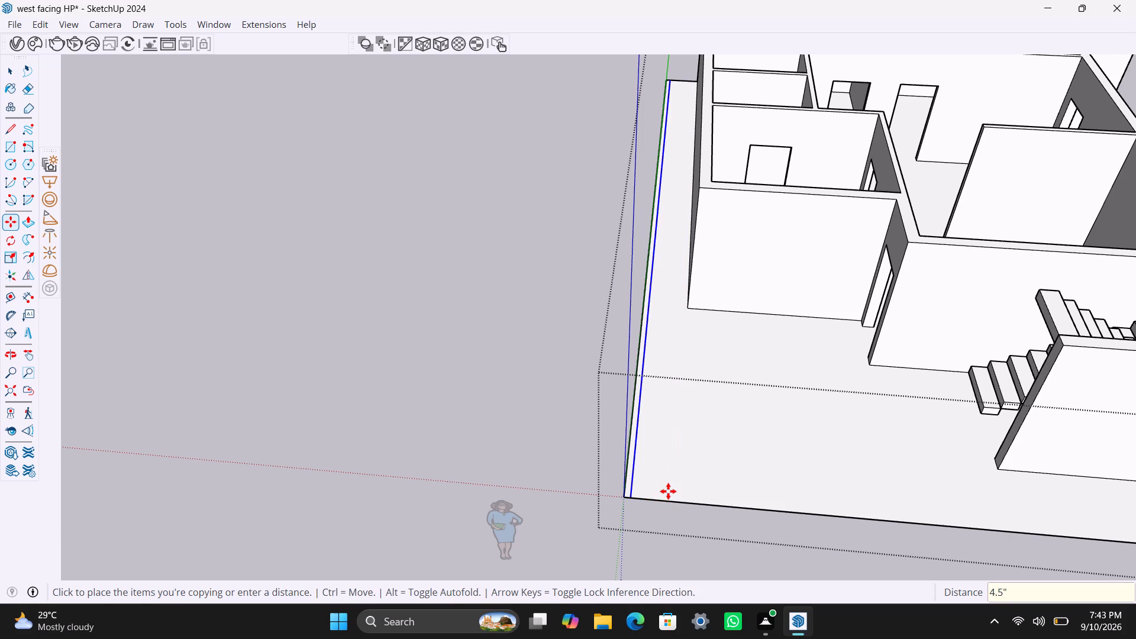
key(space)
Copy the plot's front edge along the red axis 4.5" inward toward the house.
scroll(670, 504, up, 2)
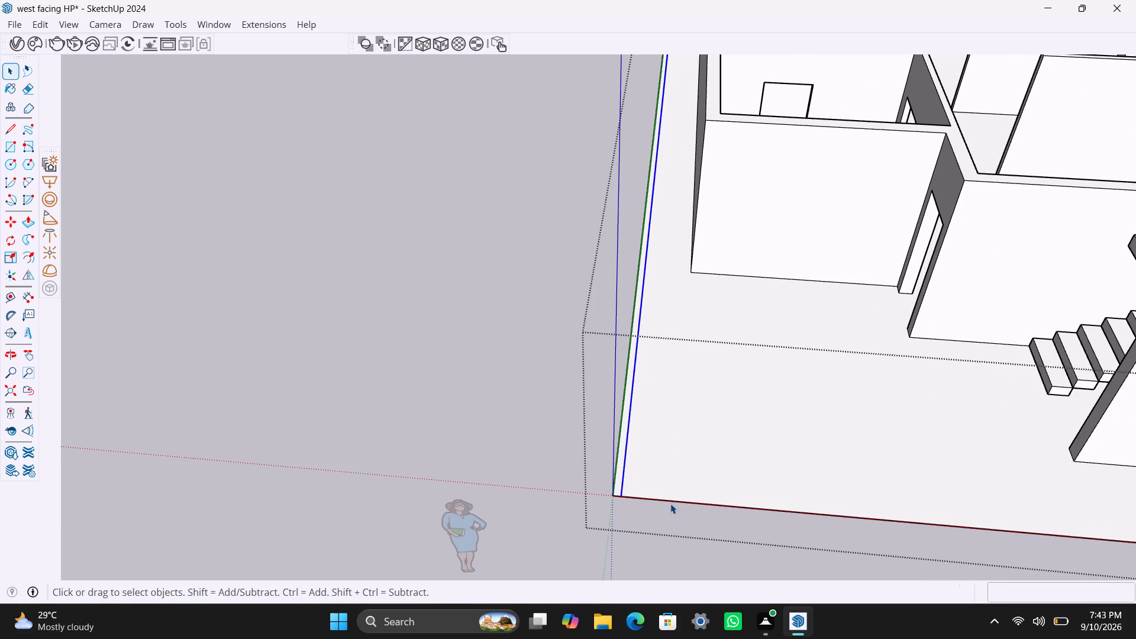
click(666, 499)
key(m)
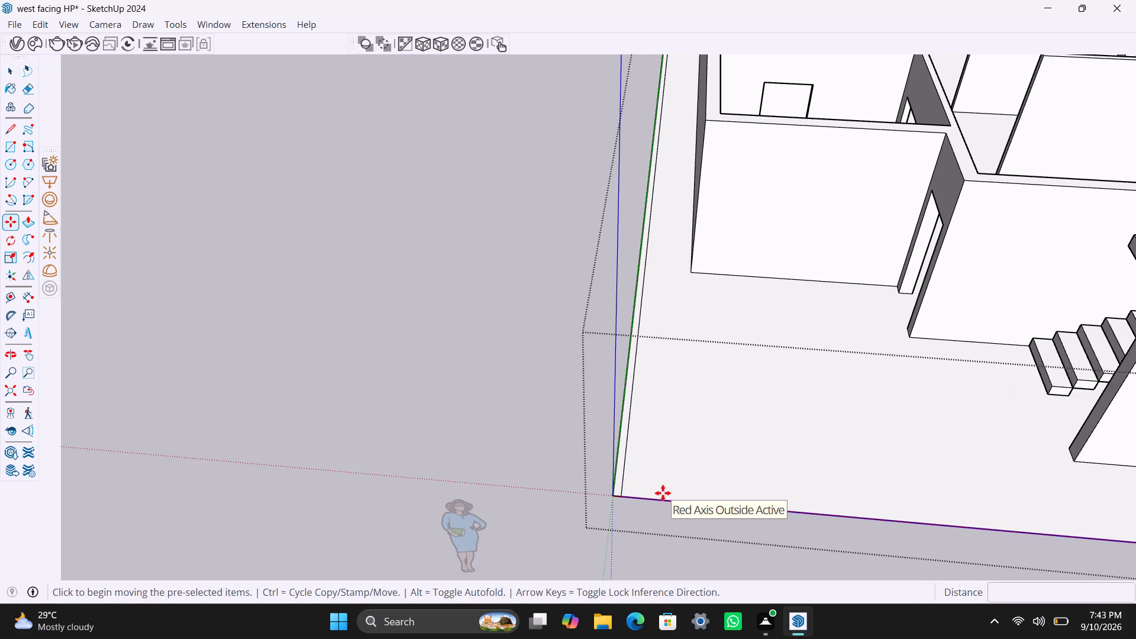
click(621, 495)
text(4.5")
key(Return)
key(space)
Copy the plot's opposite side edge, beyond the staircase, 4.5" inward.
scroll(609, 459, down, 3)
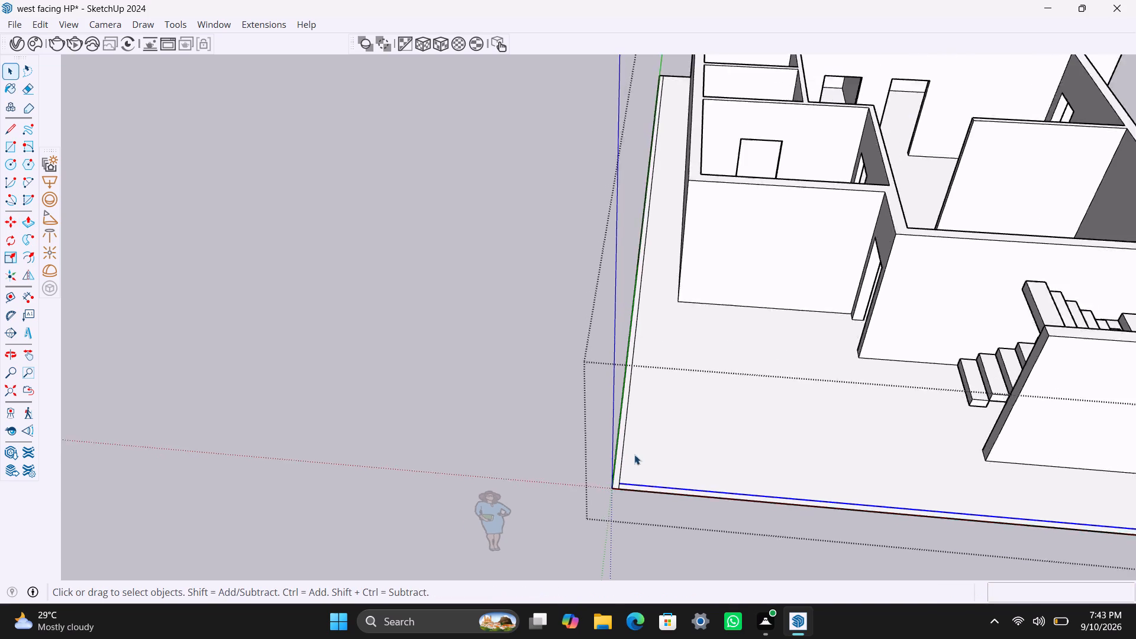
scroll(634, 454, down, 5)
scroll(1012, 463, up, 4)
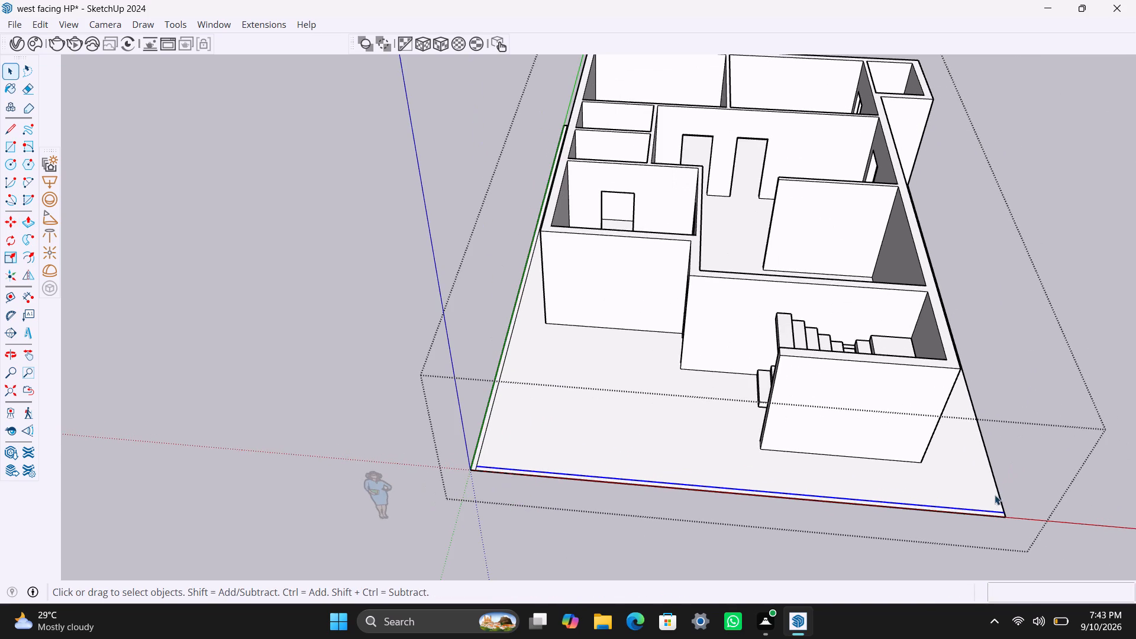
scroll(996, 498, up, 3)
click(999, 493)
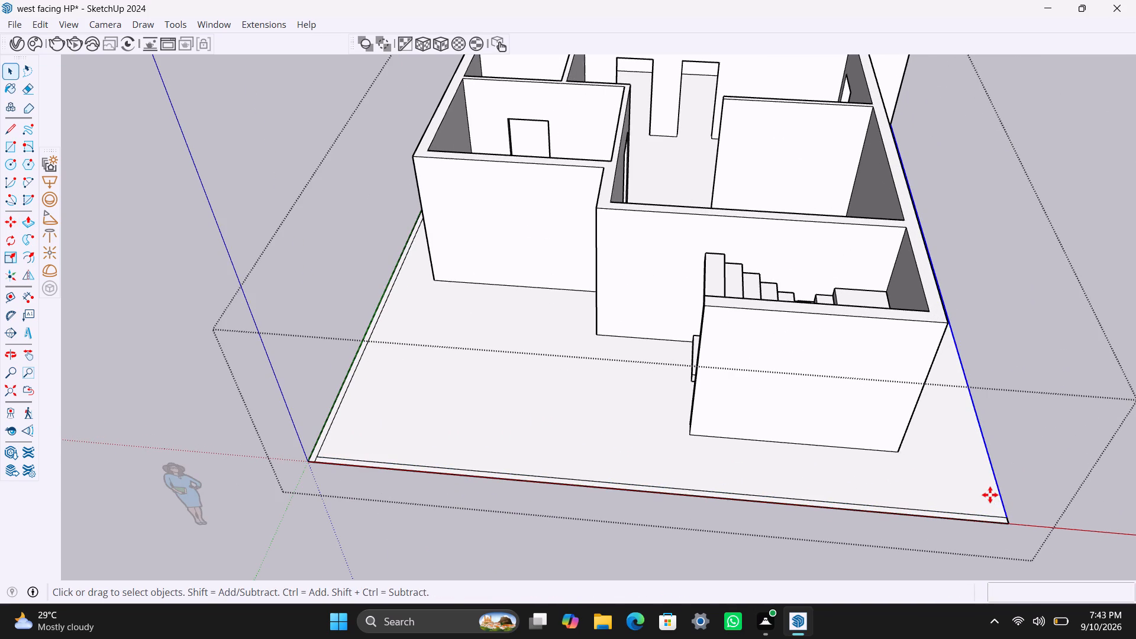
key(m)
click(1009, 517)
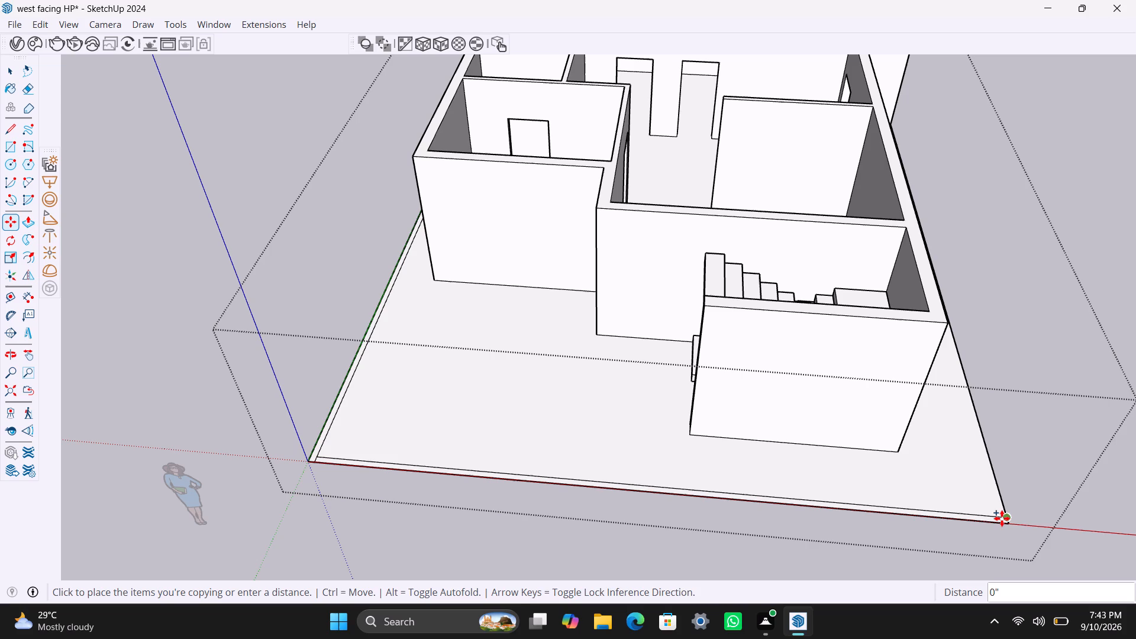
text(4.5")
key(Return)
key(space)
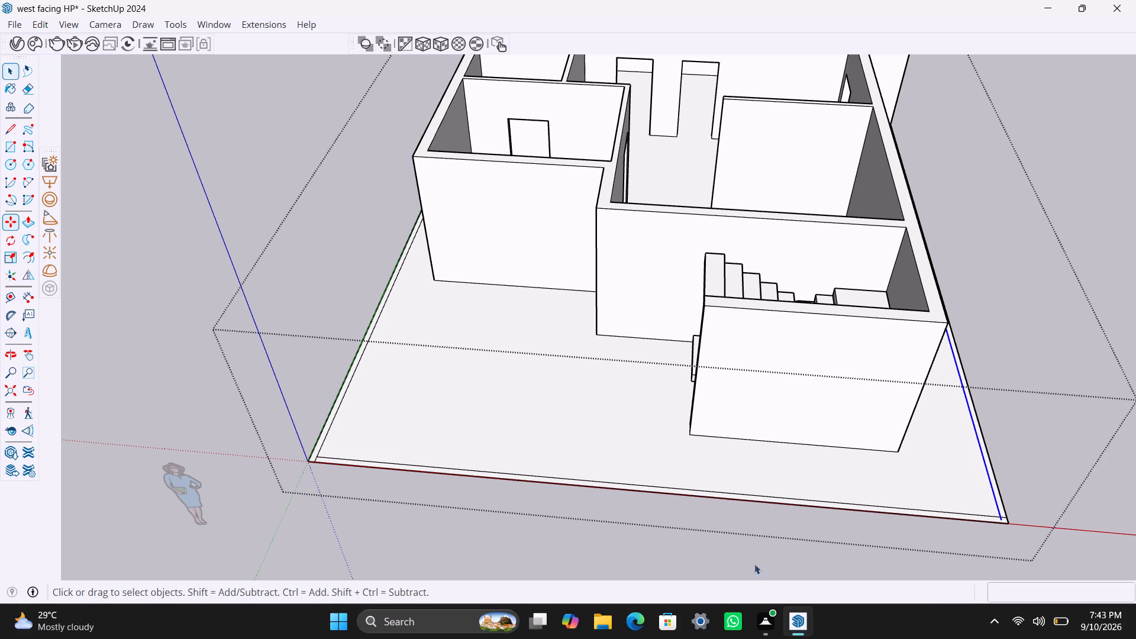
Delete the short overshoot of the inner side line at the plot corner by the origin.
scroll(287, 363, down, 4)
scroll(401, 371, down, 3)
scroll(386, 390, up, 6)
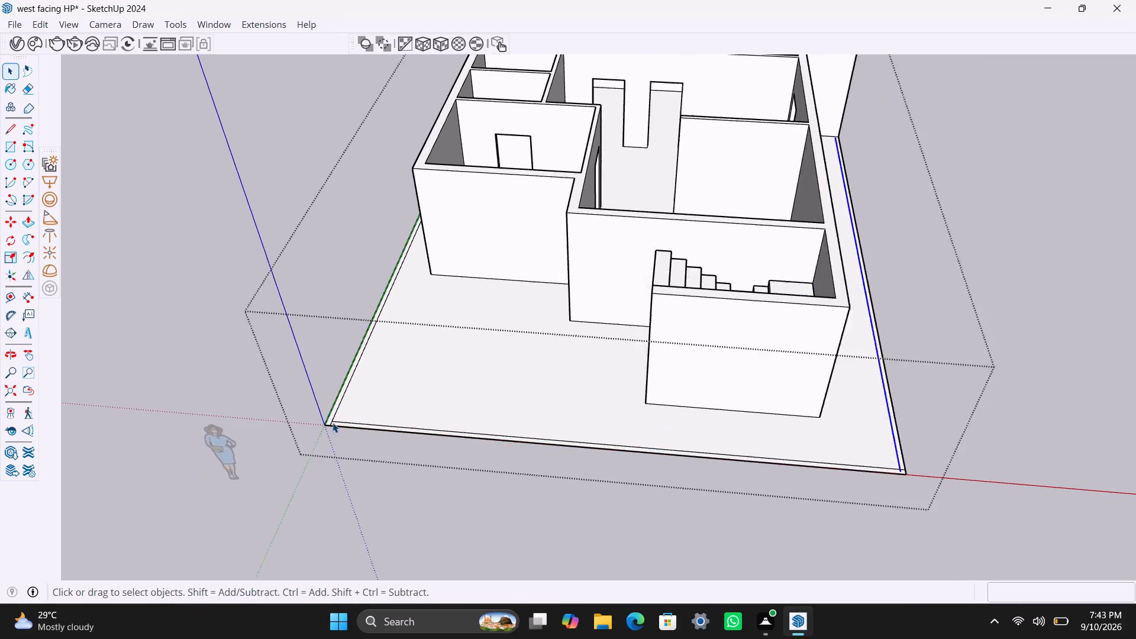
scroll(333, 422, up, 14)
click(326, 429)
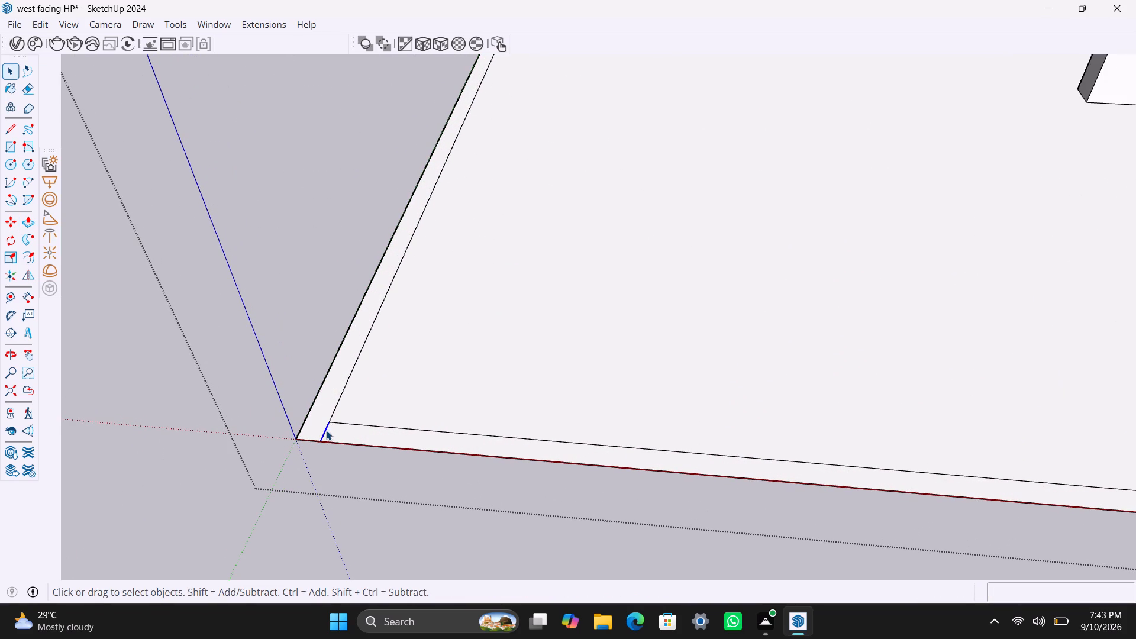
key(Delete)
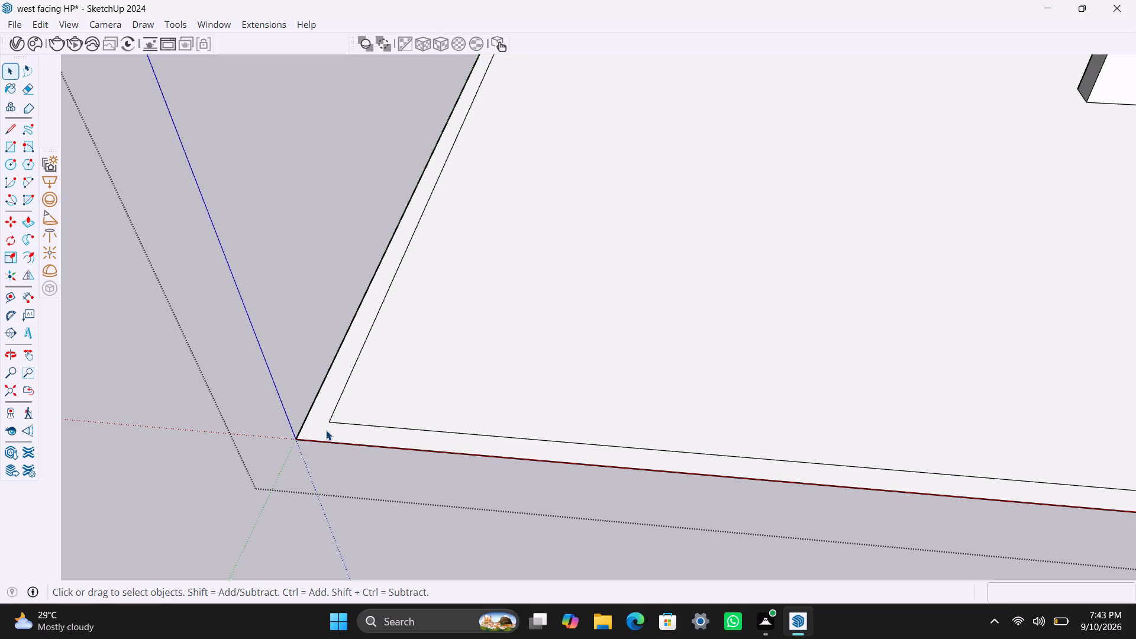
Delete the inner front line's short overshoot past the inner side line at the plot corner nearest the staircase.
scroll(360, 441, down, 11)
scroll(974, 493, down, 5)
scroll(753, 421, down, 4)
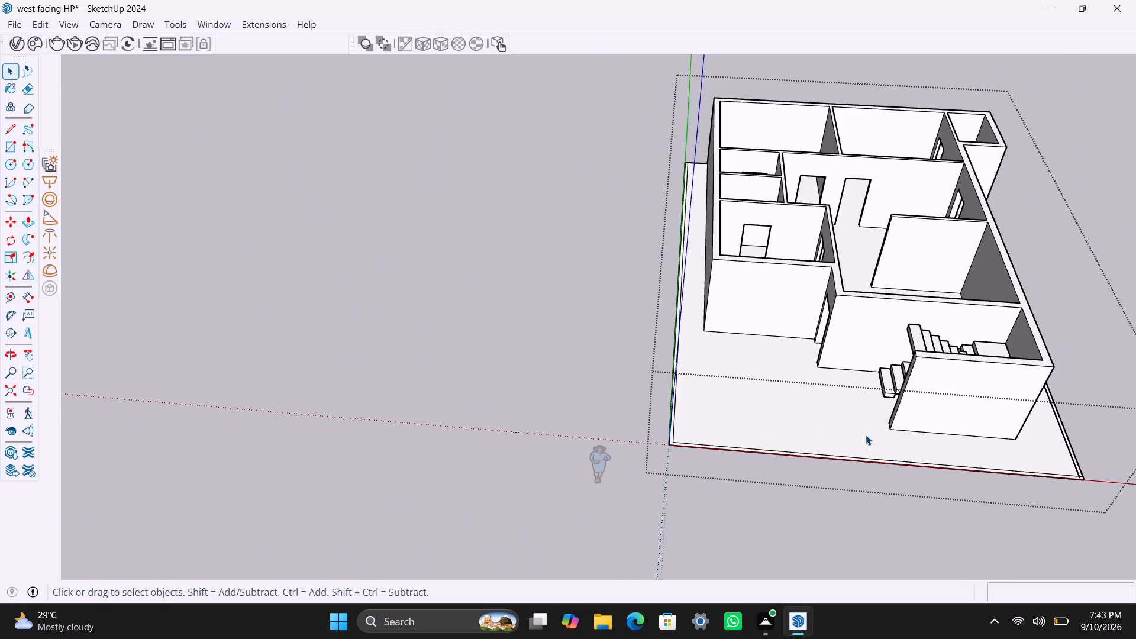
shift+middle_drag(958, 450, 799, 444)
scroll(967, 476, up, 2)
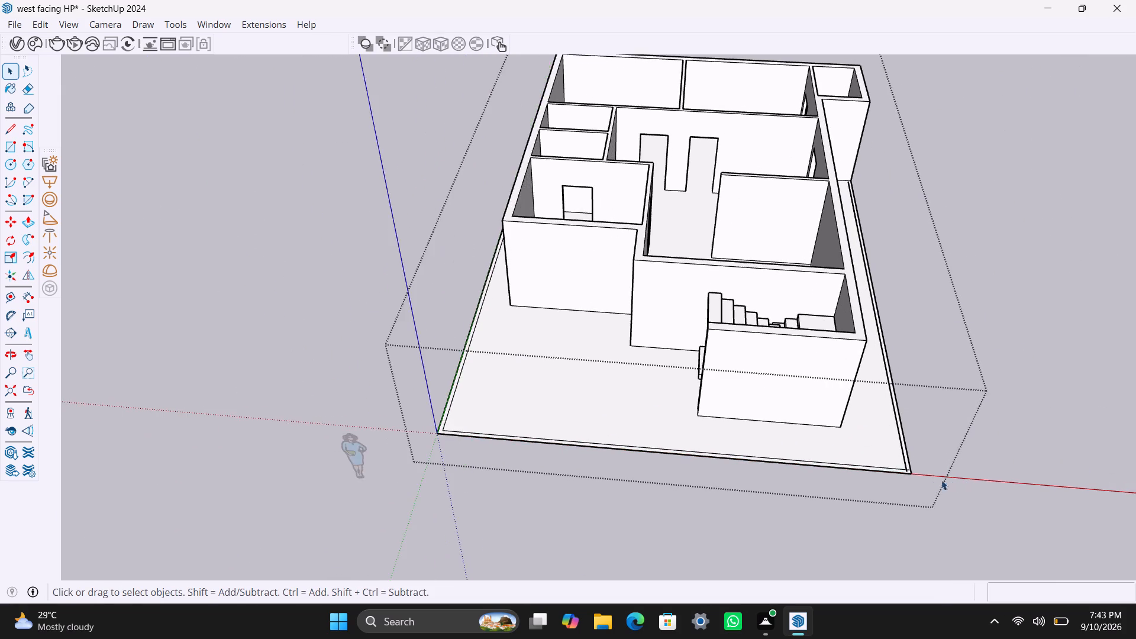
scroll(915, 475, up, 20)
scroll(915, 475, up, 1)
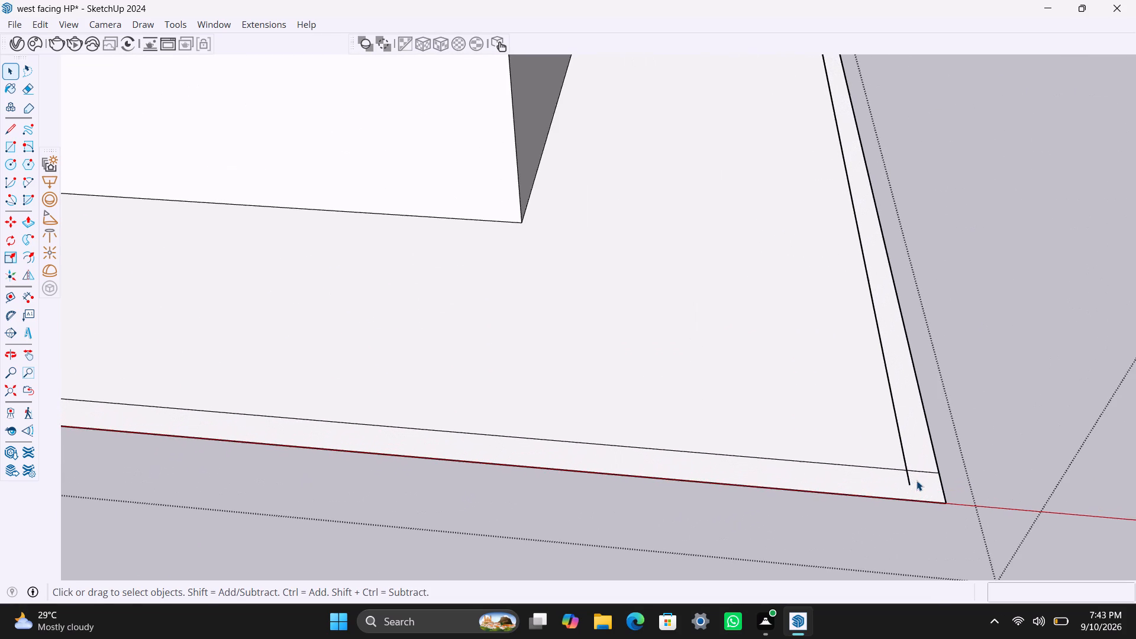
click(916, 472)
key(Delete)
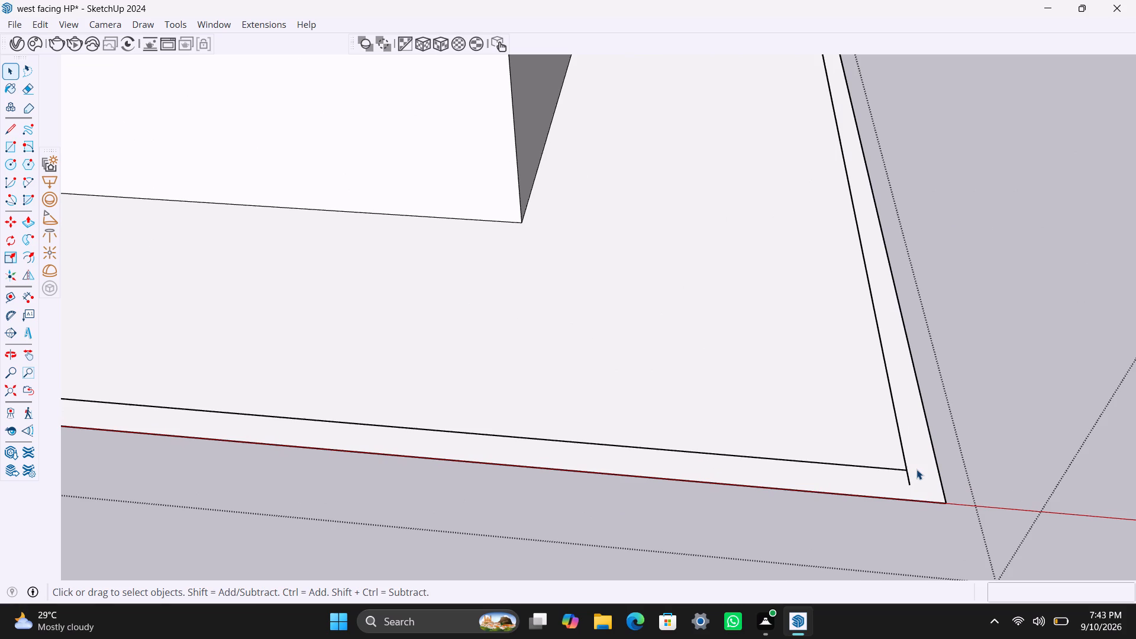
Delete the inner side line's short overshoot past the inner front line at the plot corner nearest the staircase.
scroll(916, 469, up, 5)
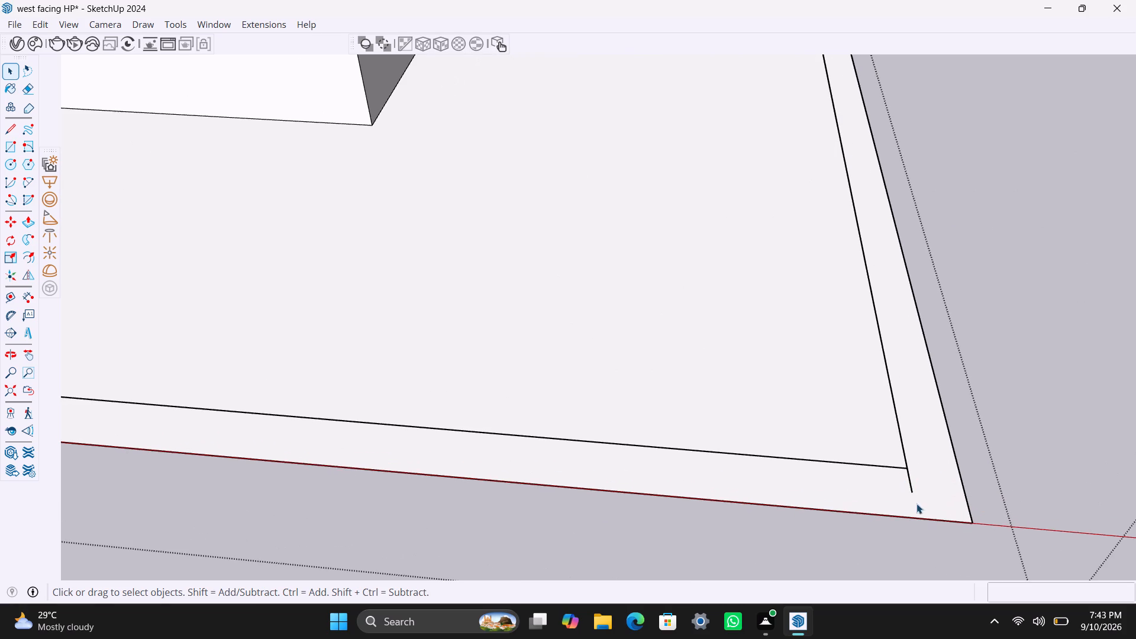
scroll(914, 486, up, 2)
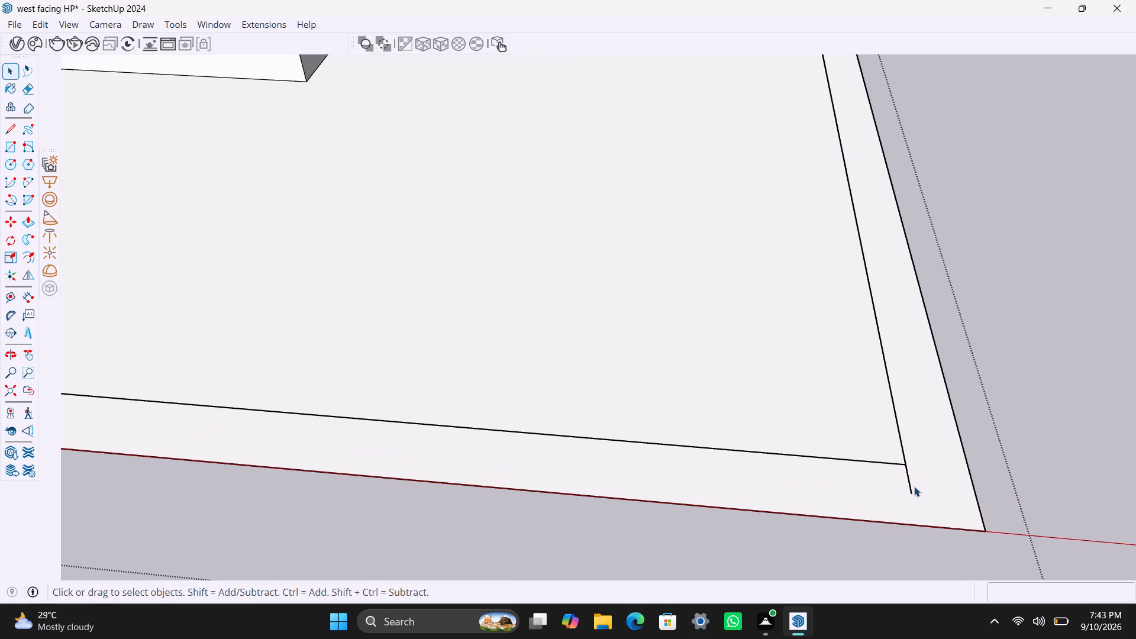
click(907, 480)
key(Delete)
Copy the short rear plot edge between the green axis and the house's back corner 4.5" inward along the side strip.
scroll(733, 485, down, 8)
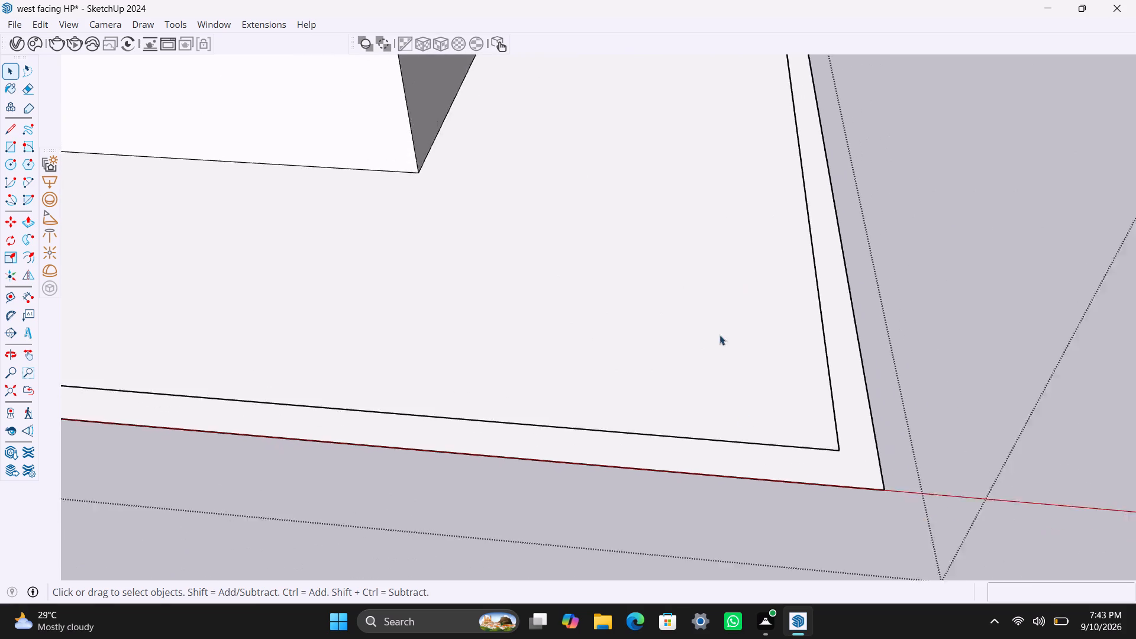
scroll(719, 335, down, 18)
scroll(656, 357, down, 5)
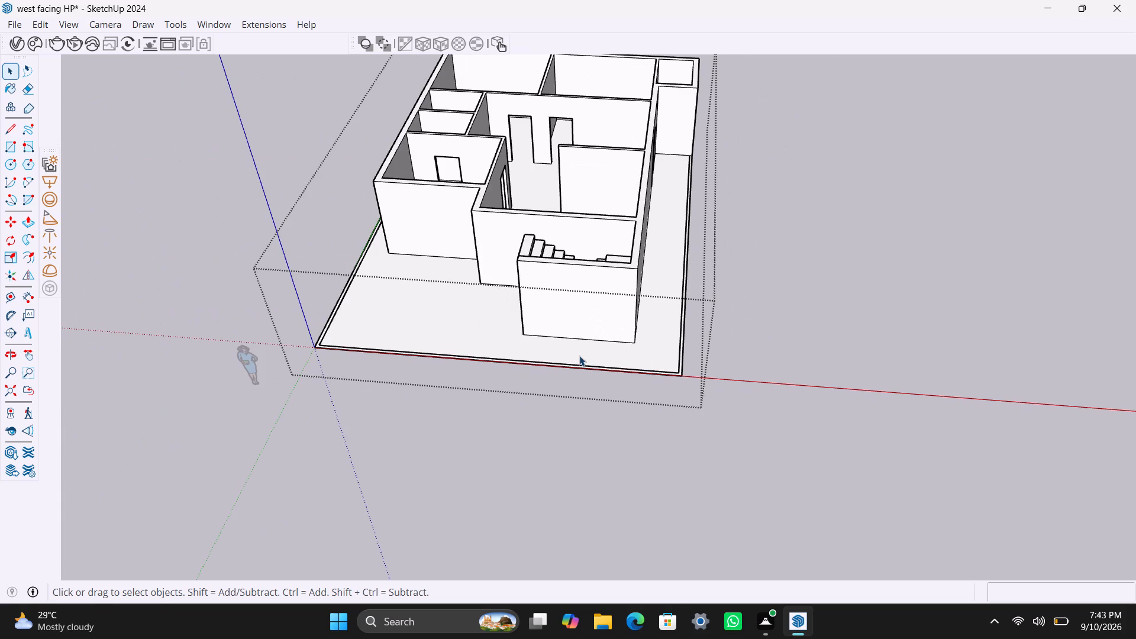
scroll(544, 357, down, 3)
middle_drag(463, 369, 911, 315)
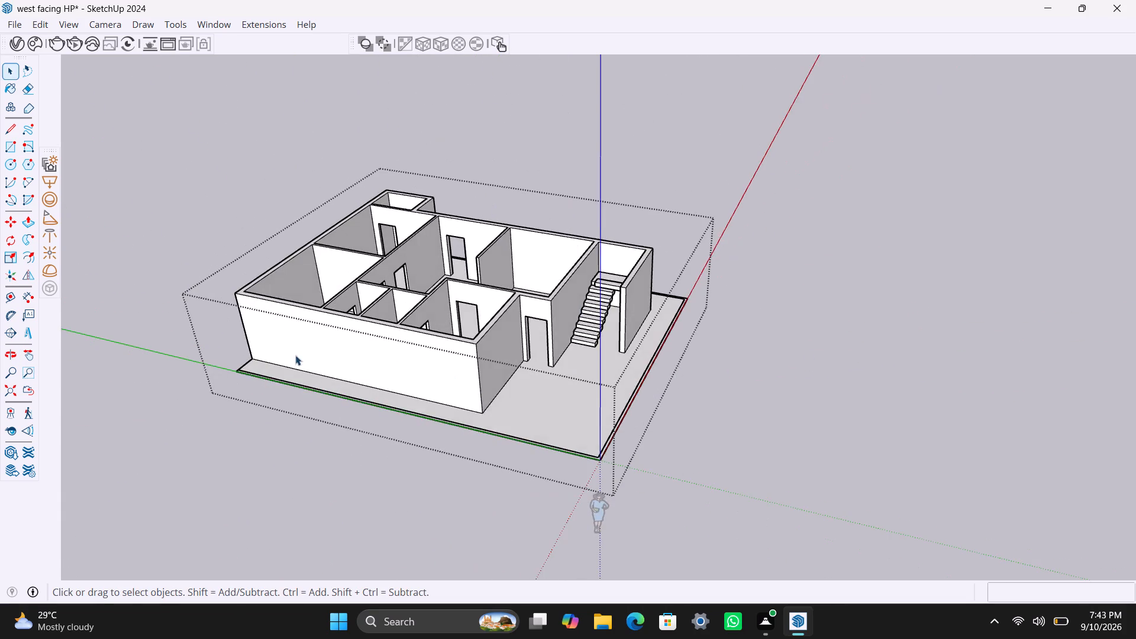
scroll(292, 356, up, 6)
shift+middle_drag(360, 412, 637, 441)
shift+scroll(411, 428, up, 1)
scroll(410, 401, up, 3)
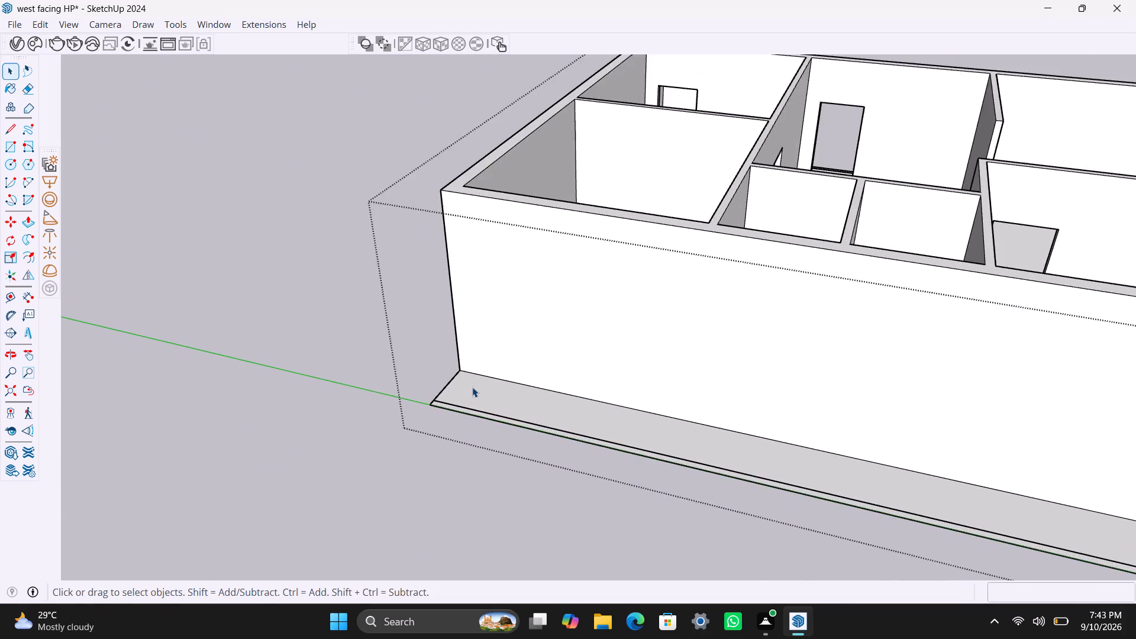
scroll(472, 387, up, 6)
click(440, 386)
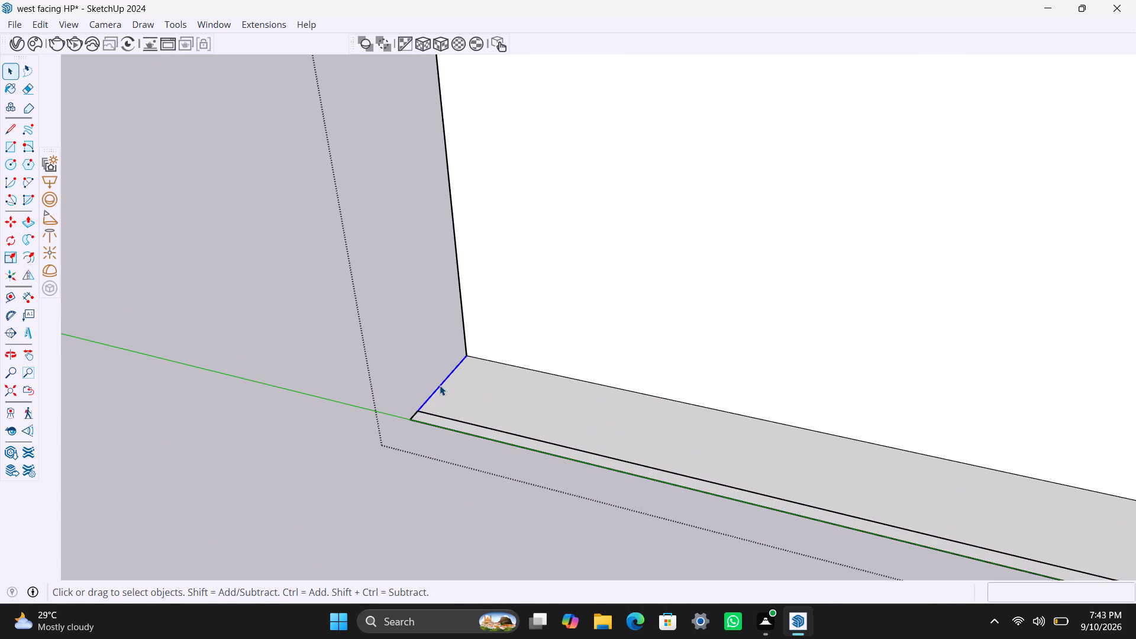
click(438, 385)
key(m)
click(424, 412)
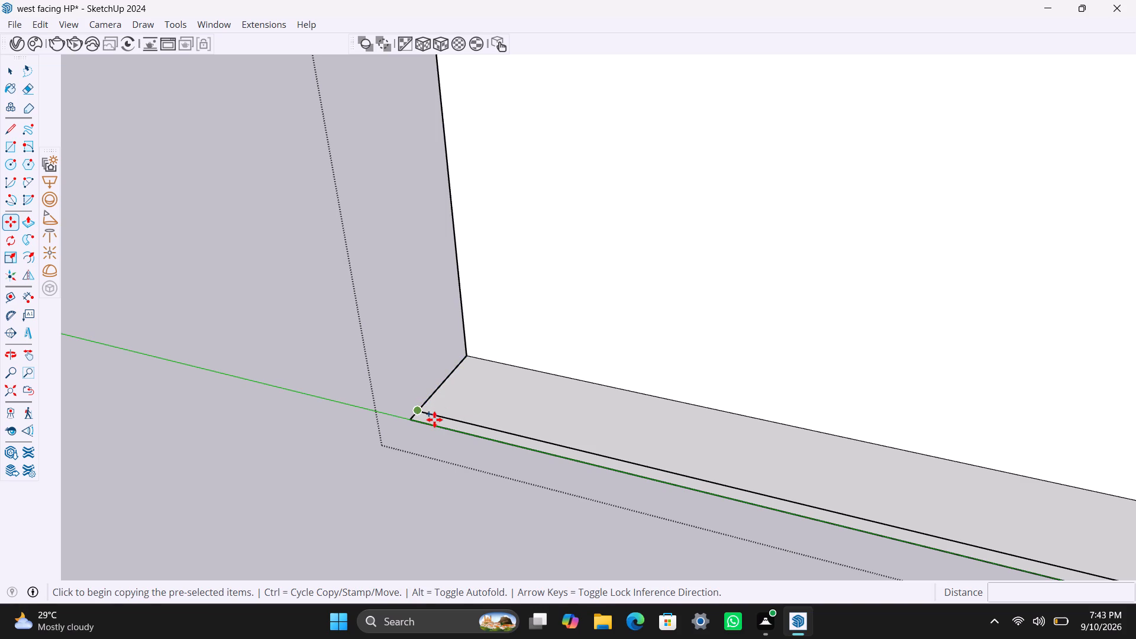
text(4.5")
key(Return)
key(space)
Delete the inner side line's short overshoot between the rear plot edge and its inward copy.
scroll(437, 420, up, 5)
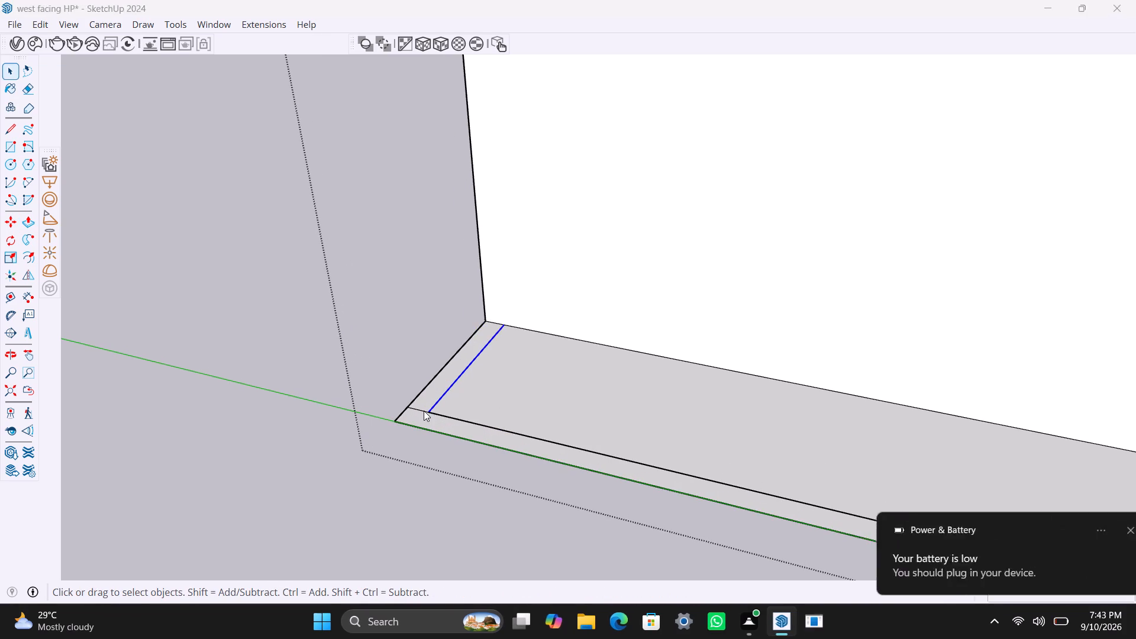
click(424, 411)
click(611, 344)
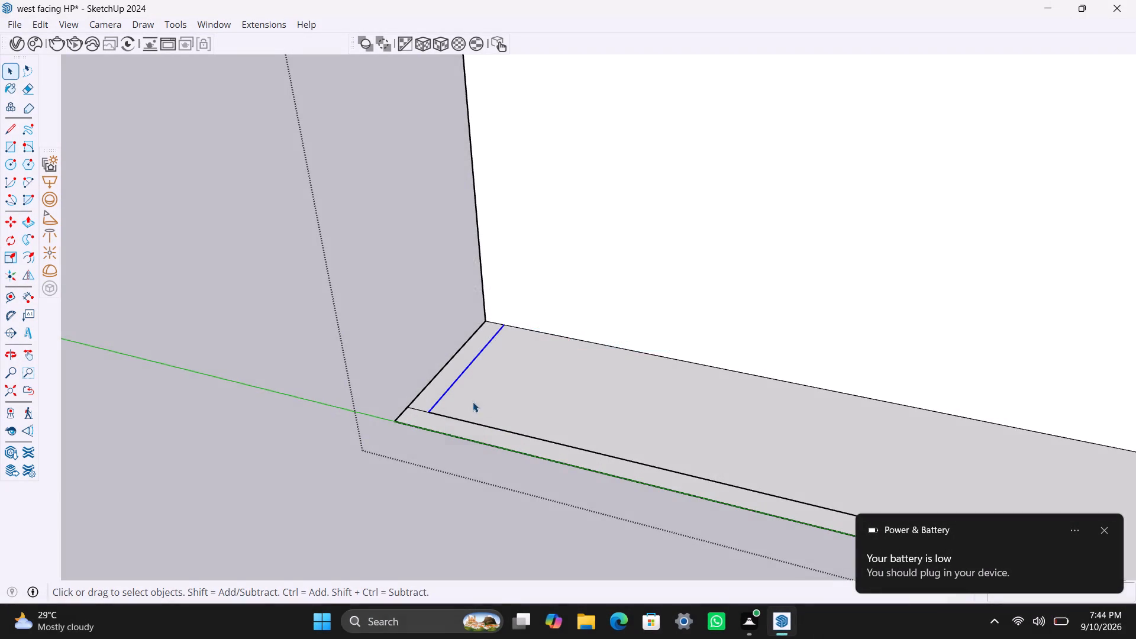
scroll(402, 407, up, 2)
click(422, 409)
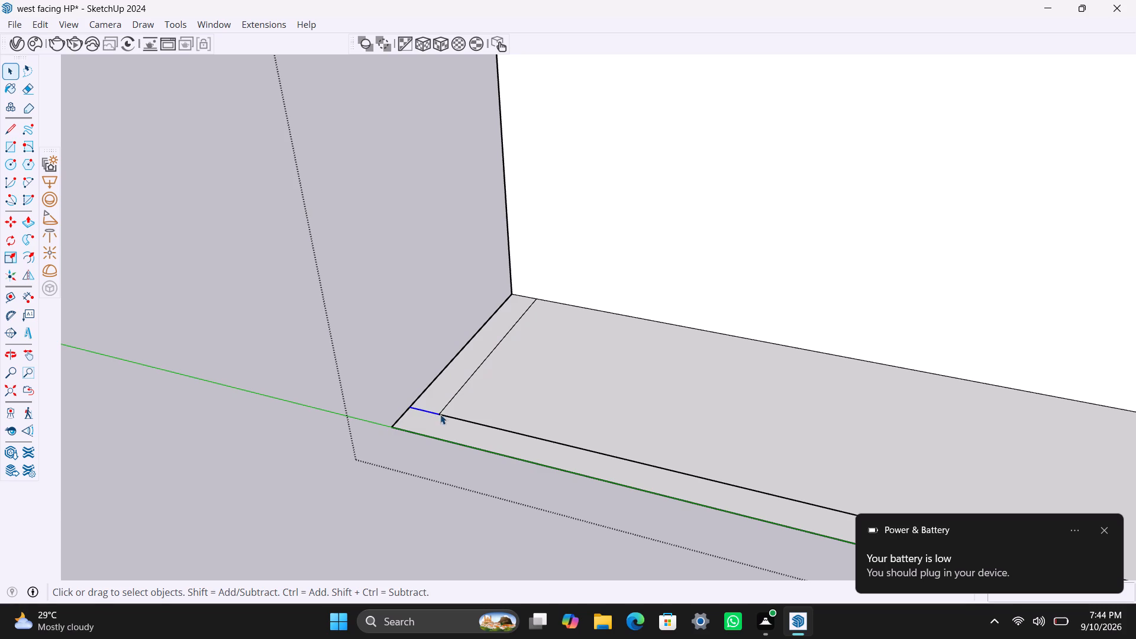
key(Delete)
Save the model.
key(ctrl+s)
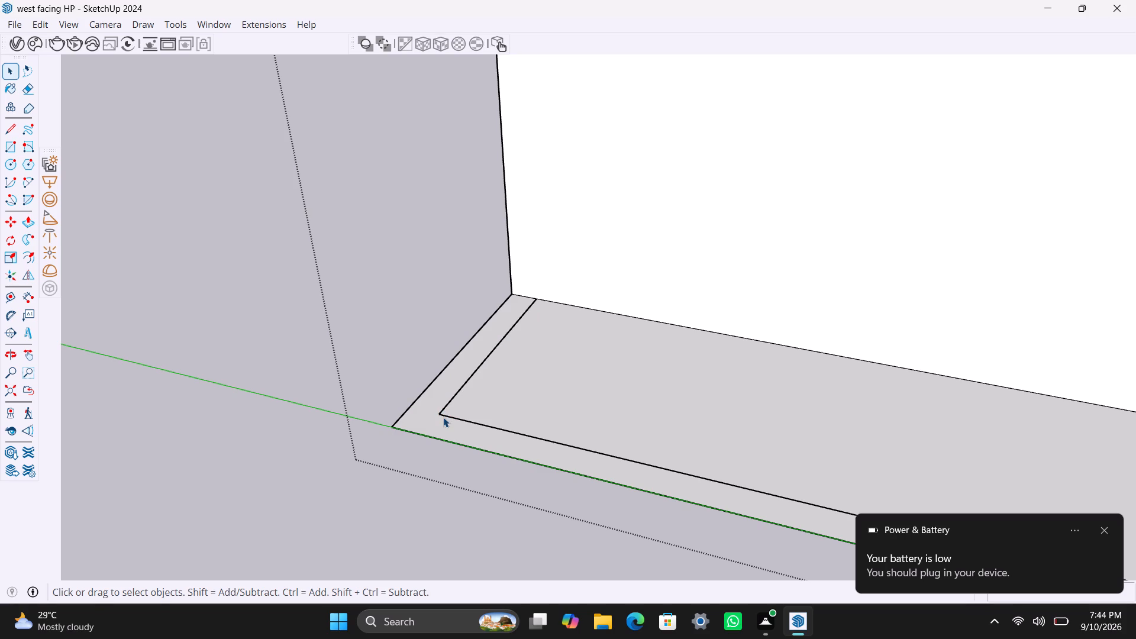
Select the inner side line running parallel to the green axis.
click(443, 417)
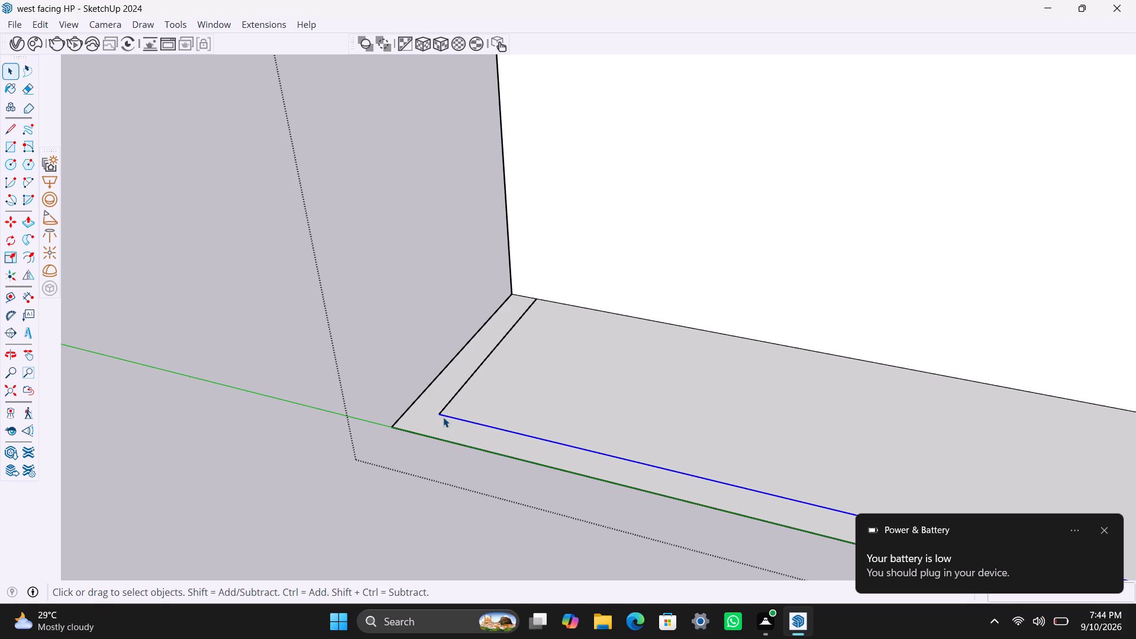
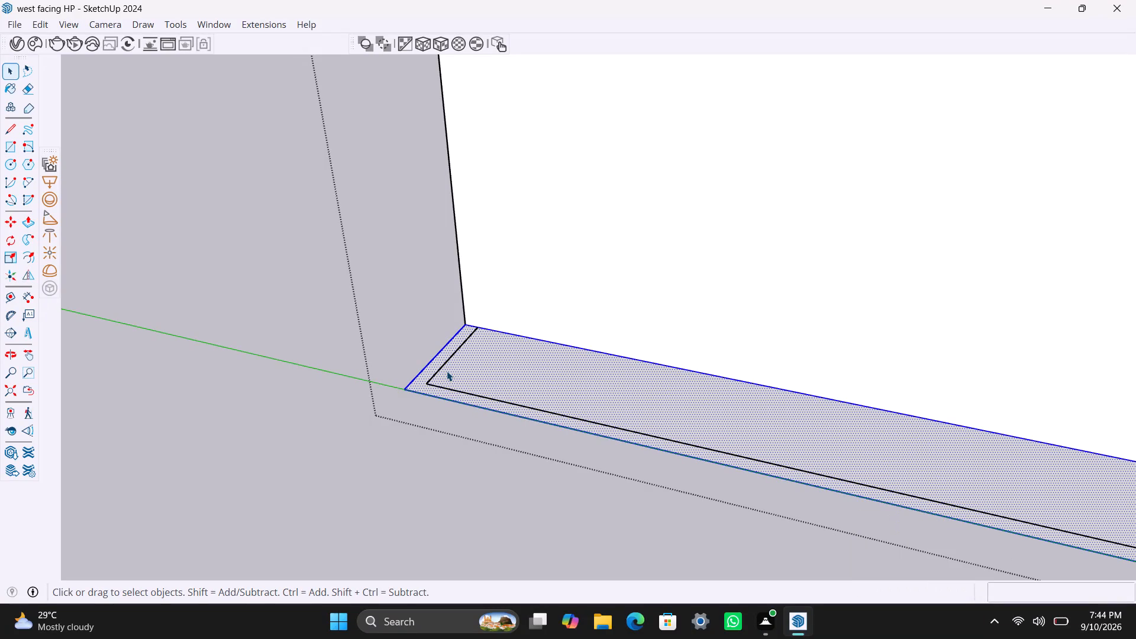
Check which face the inner boundary lines enclose at the rear corner of the side strip.
scroll(431, 368, up, 2)
click(433, 368)
scroll(455, 363, down, 3)
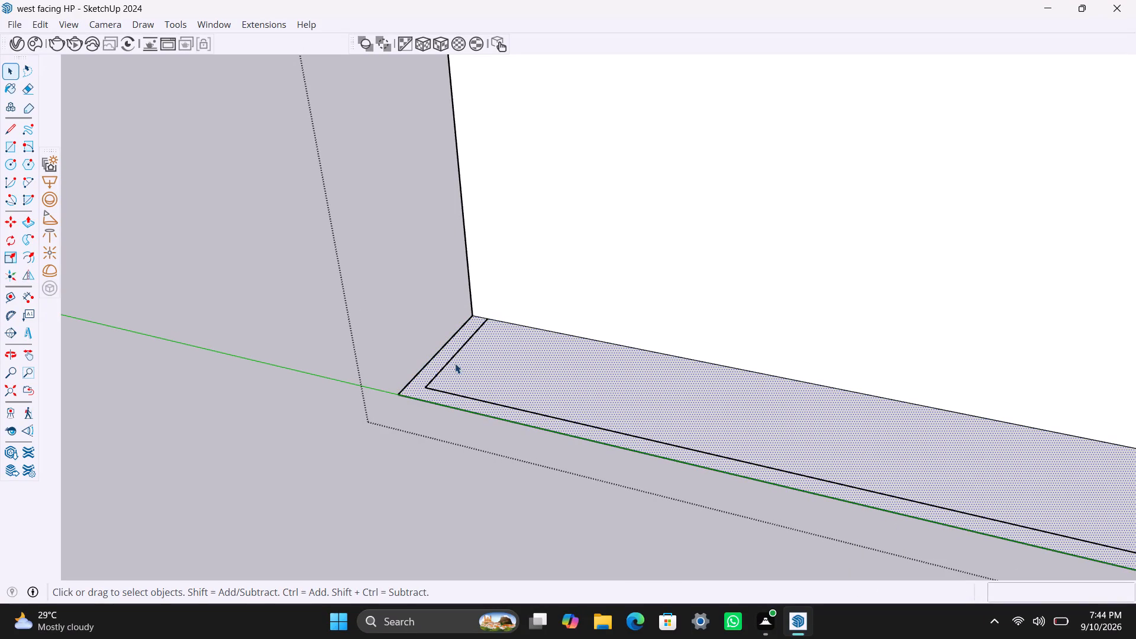
scroll(455, 363, down, 15)
middle_drag(540, 314, 477, 470)
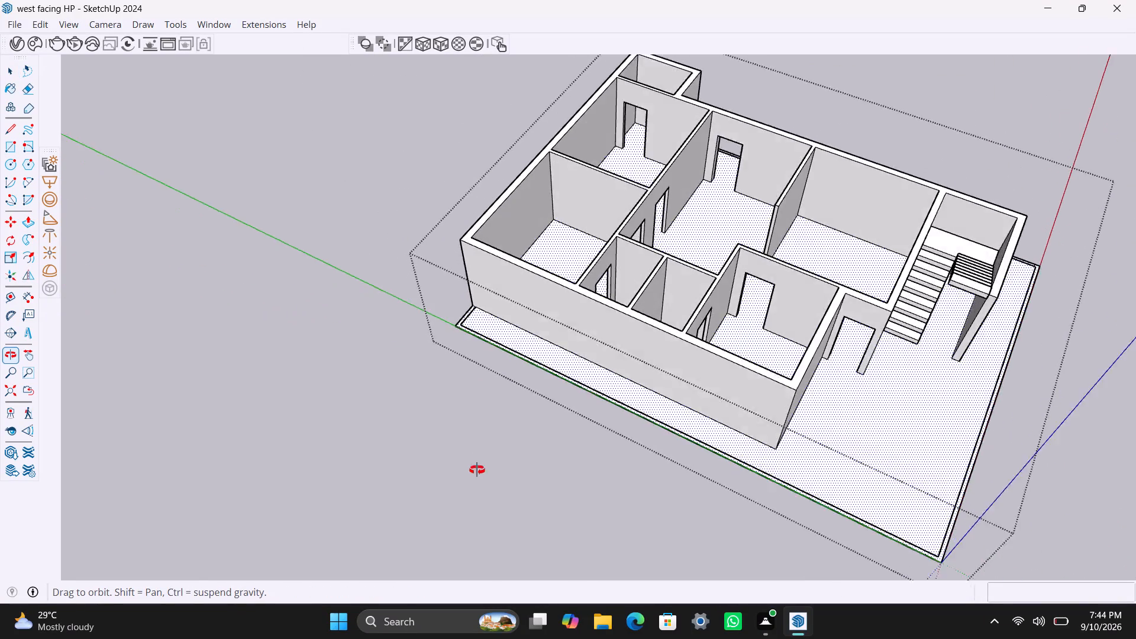
middle_drag(477, 470, 419, 510)
scroll(508, 334, up, 4)
middle_drag(473, 330, 730, 333)
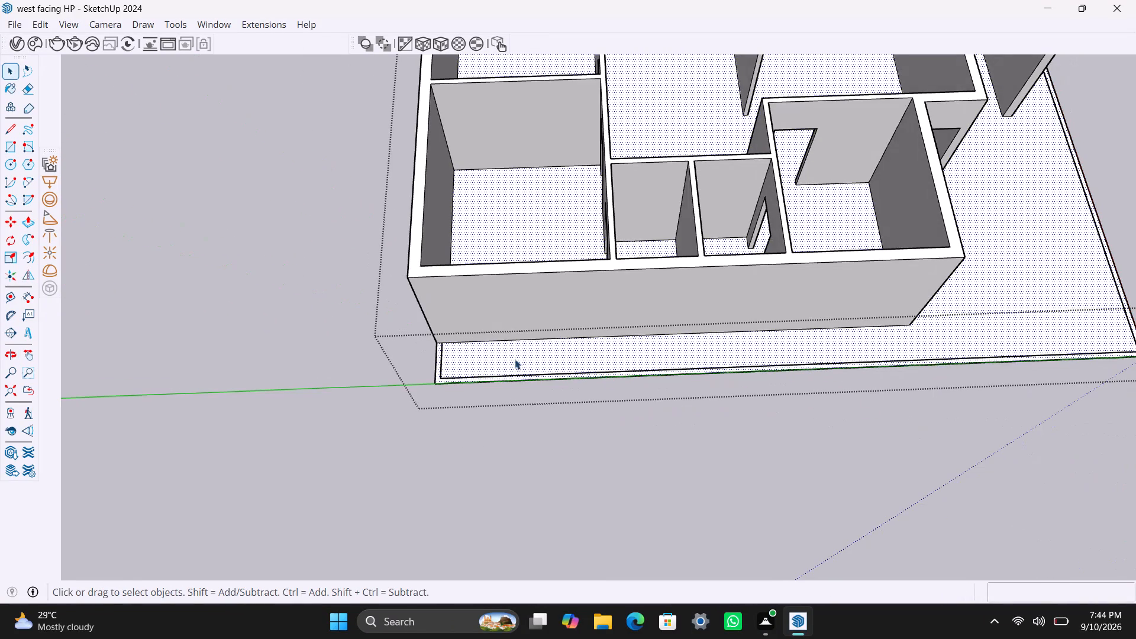
Undo the recent edits that copied the rear plot edge inward and trimmed the side line's overshoot.
key(ctrl+z)
scroll(447, 367, up, 3)
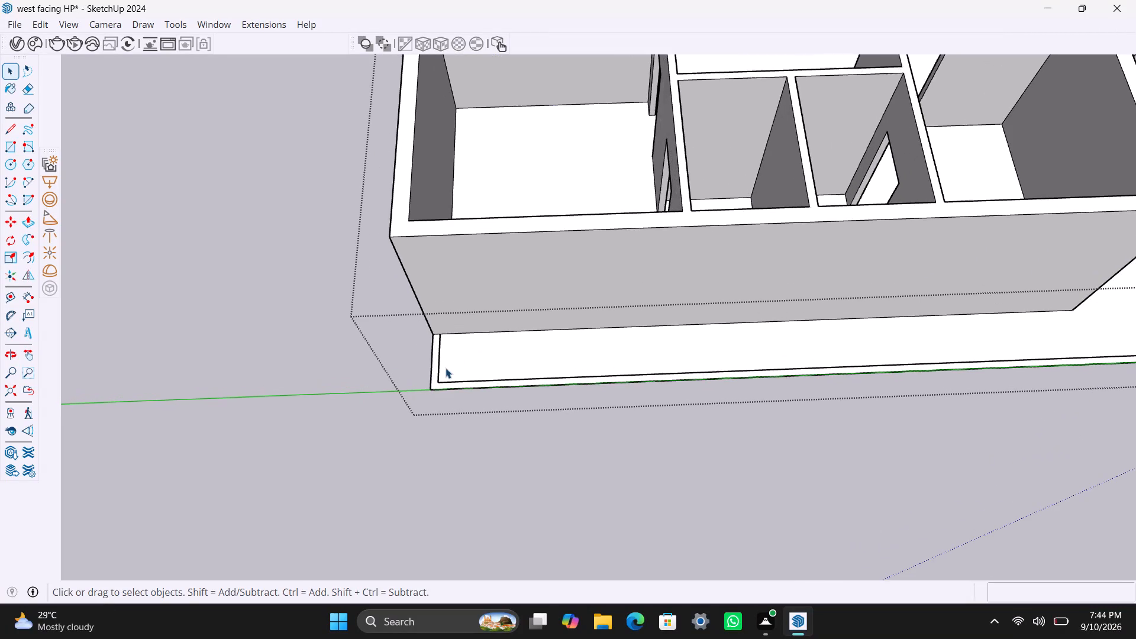
click(446, 368)
scroll(444, 368, up, 2)
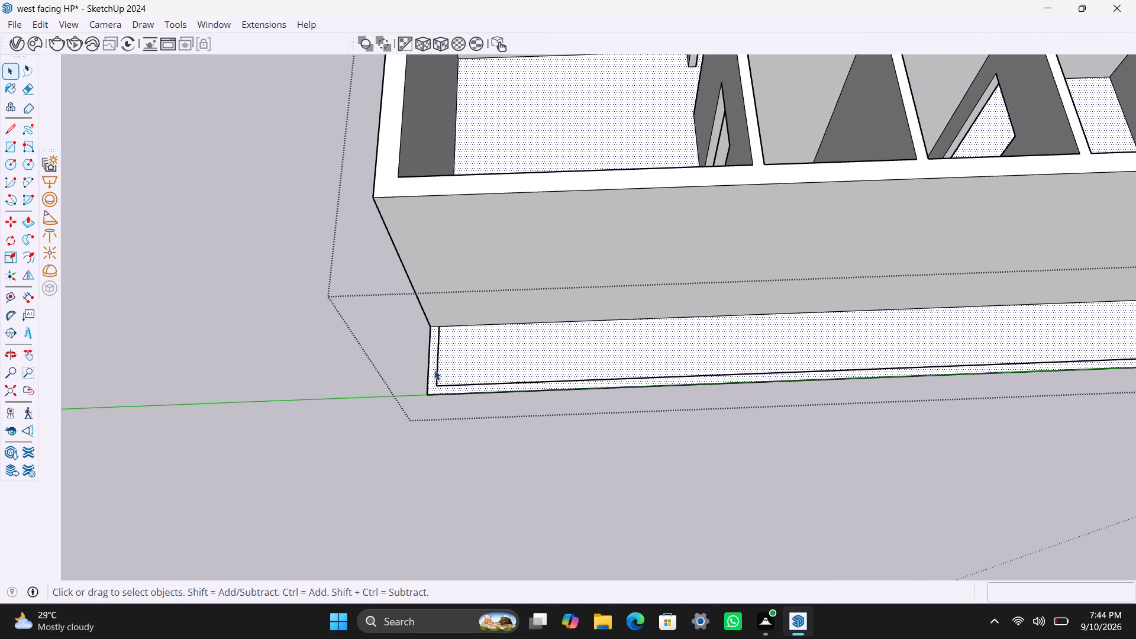
key(ctrl+z)
key(ctrl+z)
key(ctrl+z)
key(ctrl+z)
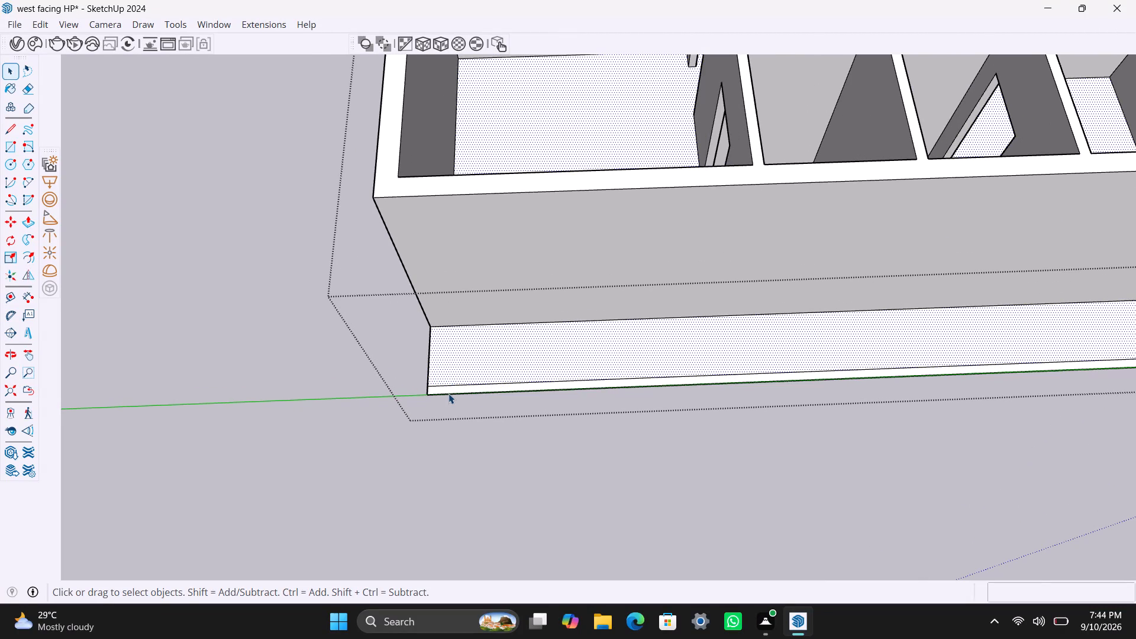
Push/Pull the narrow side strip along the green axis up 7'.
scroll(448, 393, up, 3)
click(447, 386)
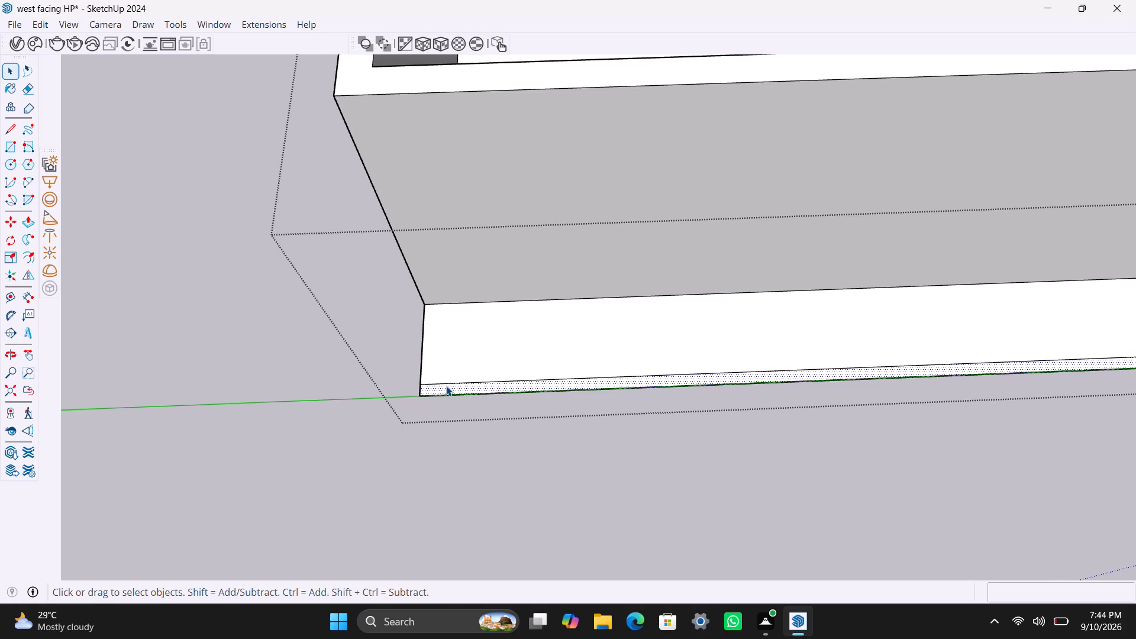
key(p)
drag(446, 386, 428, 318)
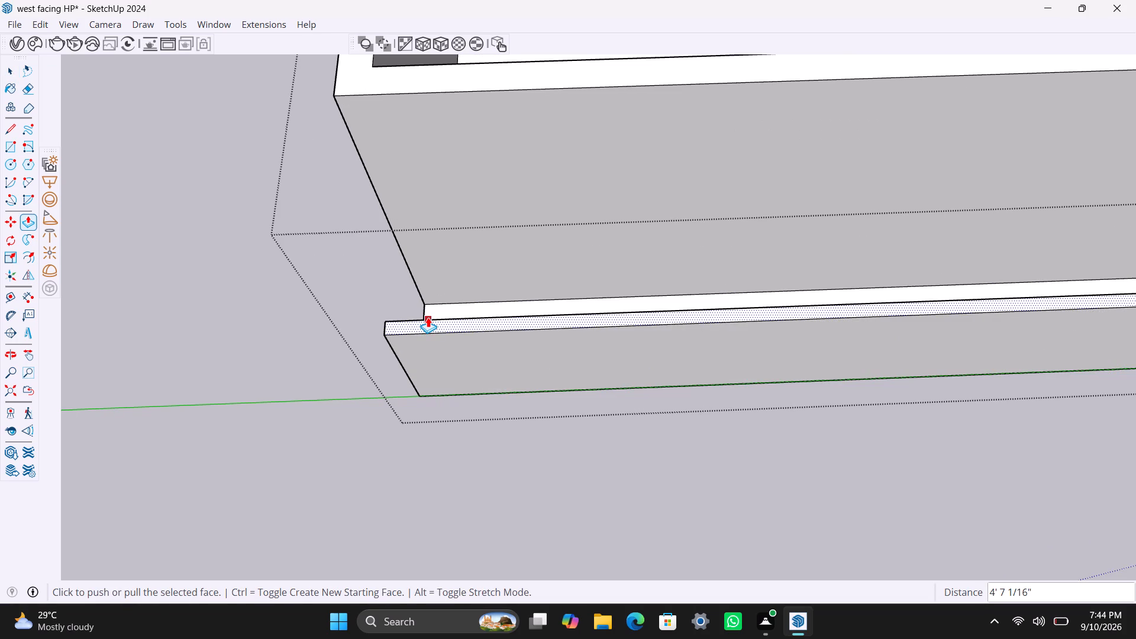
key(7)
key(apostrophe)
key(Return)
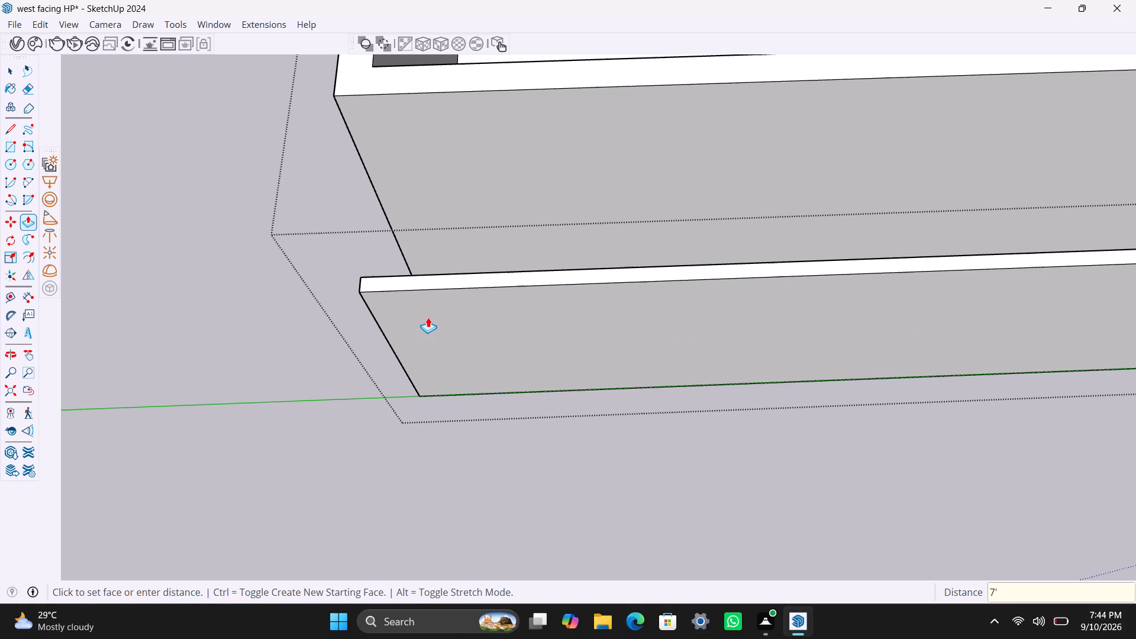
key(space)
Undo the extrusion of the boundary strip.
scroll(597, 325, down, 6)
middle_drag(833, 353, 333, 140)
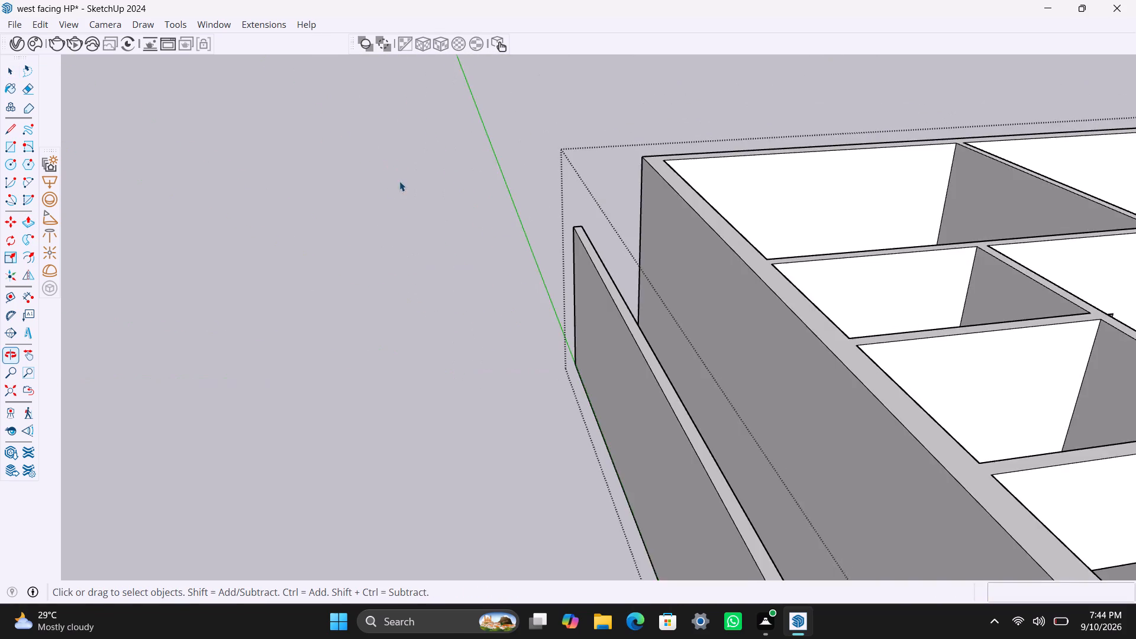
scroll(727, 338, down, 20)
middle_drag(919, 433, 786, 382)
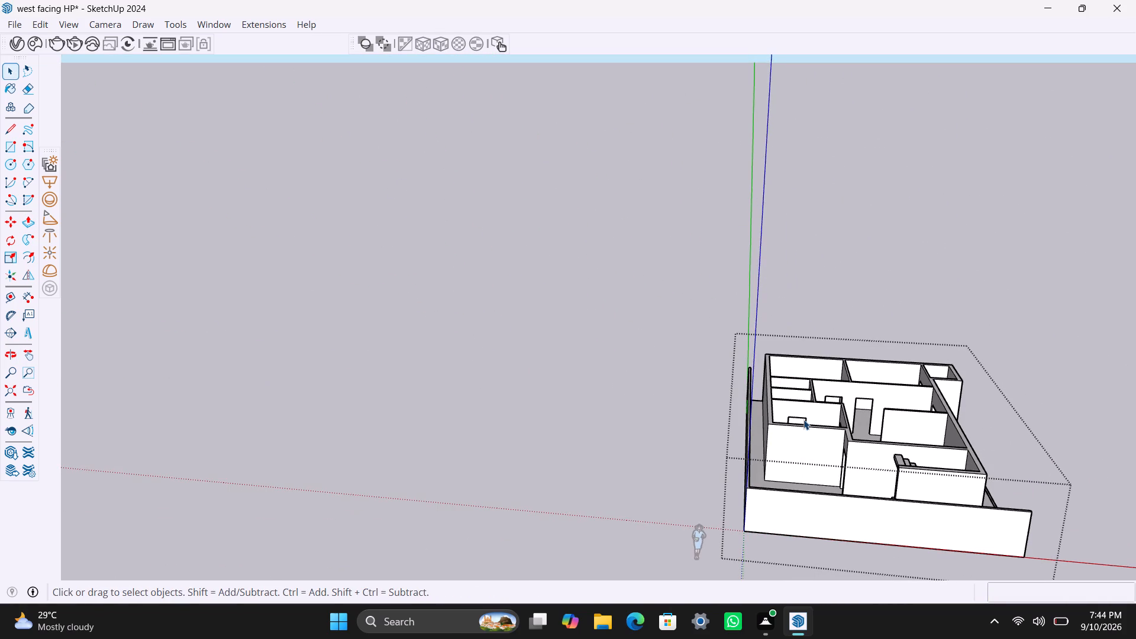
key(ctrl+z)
Delete the far side inner line's short overshoot between the front inner line and the front plot edge.
scroll(774, 505, down, 4)
scroll(746, 473, up, 2)
shift+middle_drag(741, 463, 685, 208)
scroll(798, 290, up, 2)
middle_drag(761, 218, 764, 489)
scroll(933, 366, up, 3)
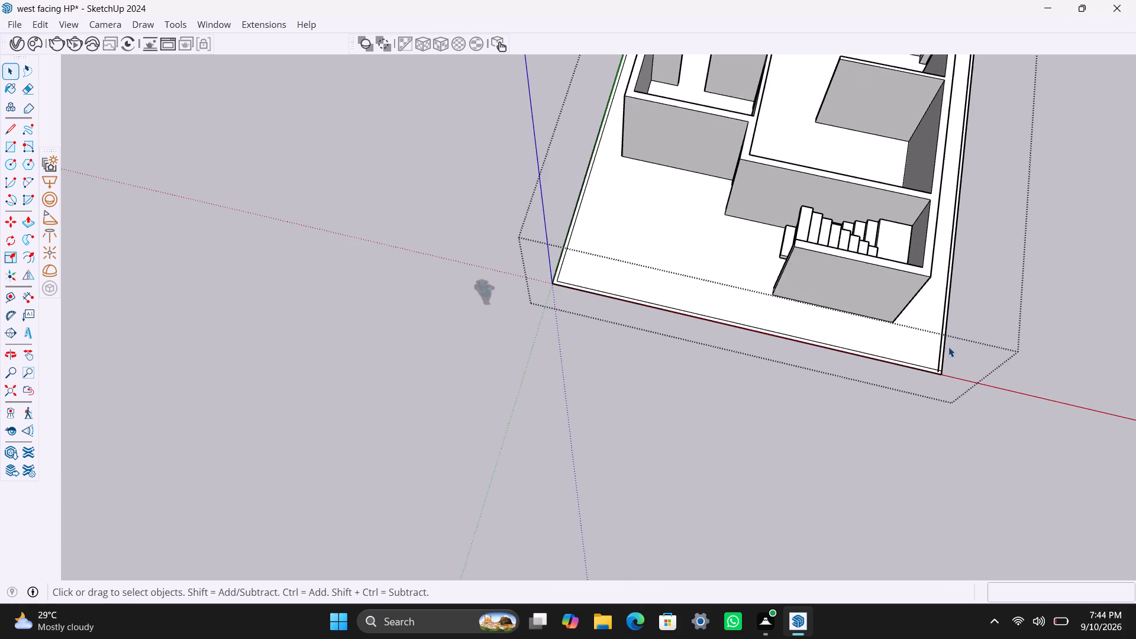
scroll(948, 347, up, 17)
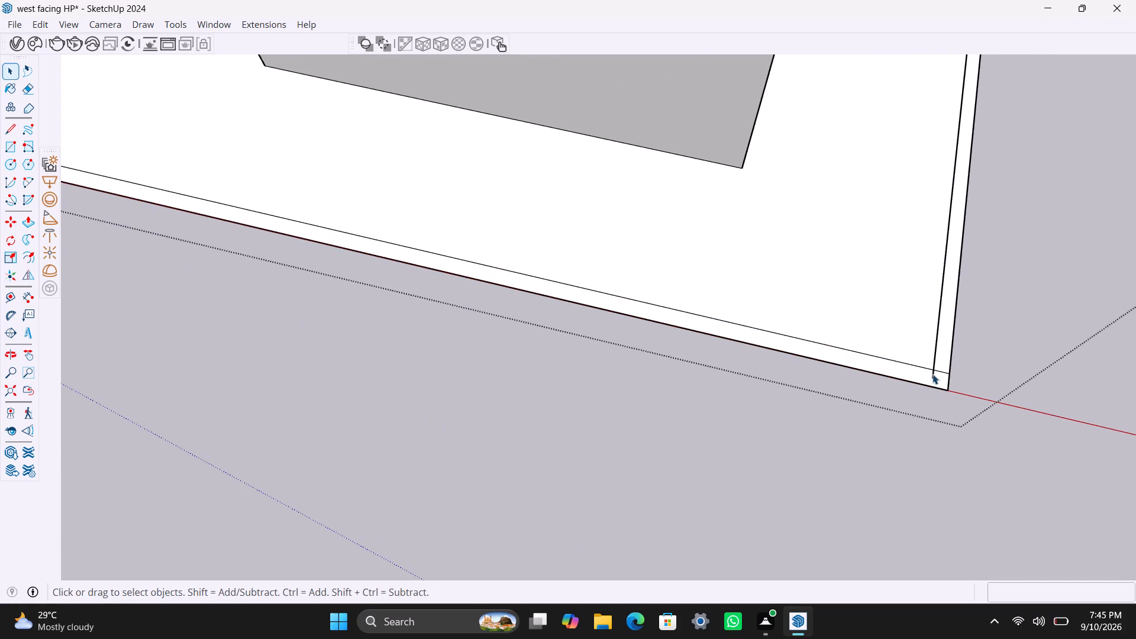
click(932, 374)
key(Delete)
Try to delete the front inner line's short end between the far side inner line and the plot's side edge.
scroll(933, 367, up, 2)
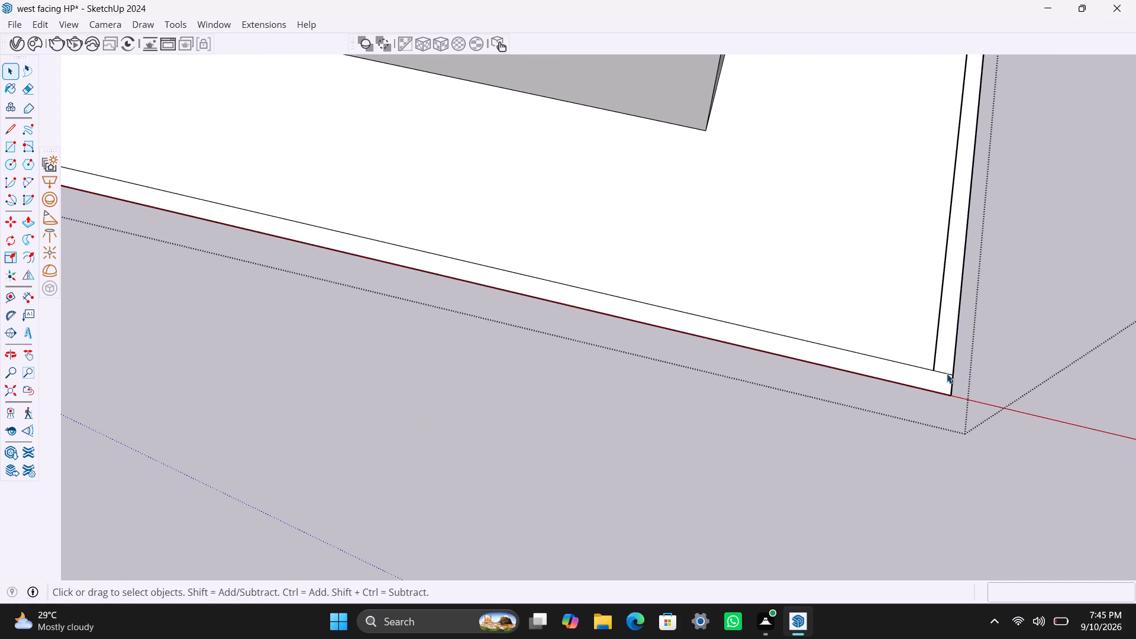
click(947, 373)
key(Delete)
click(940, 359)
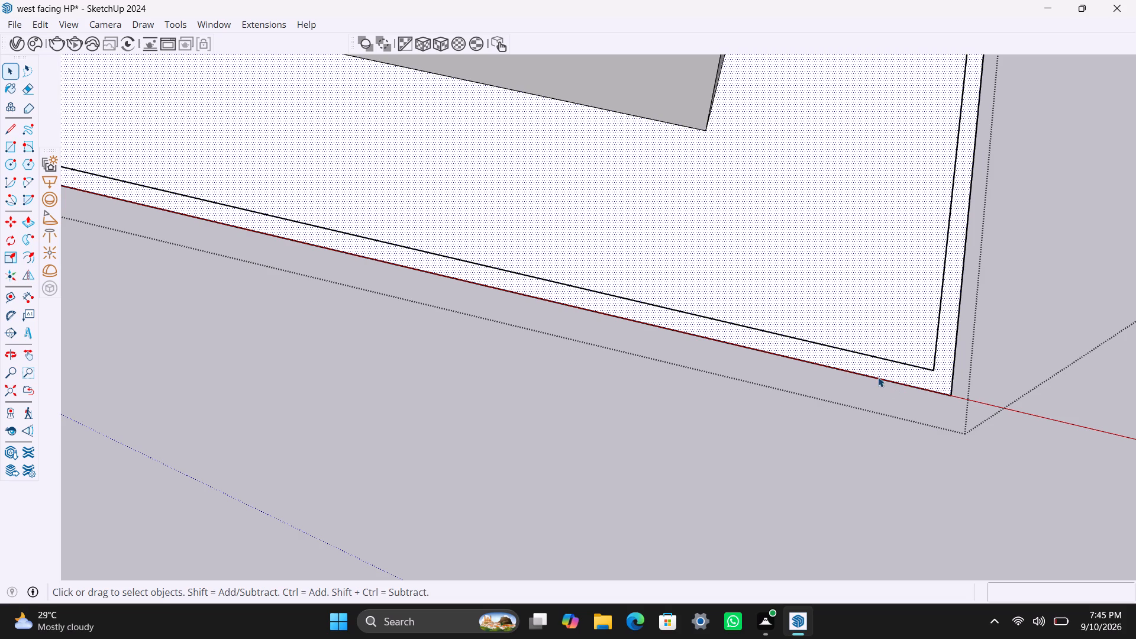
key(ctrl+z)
Delete the inner line running along the plot's far side, opposite the green axis.
scroll(951, 365, up, 1)
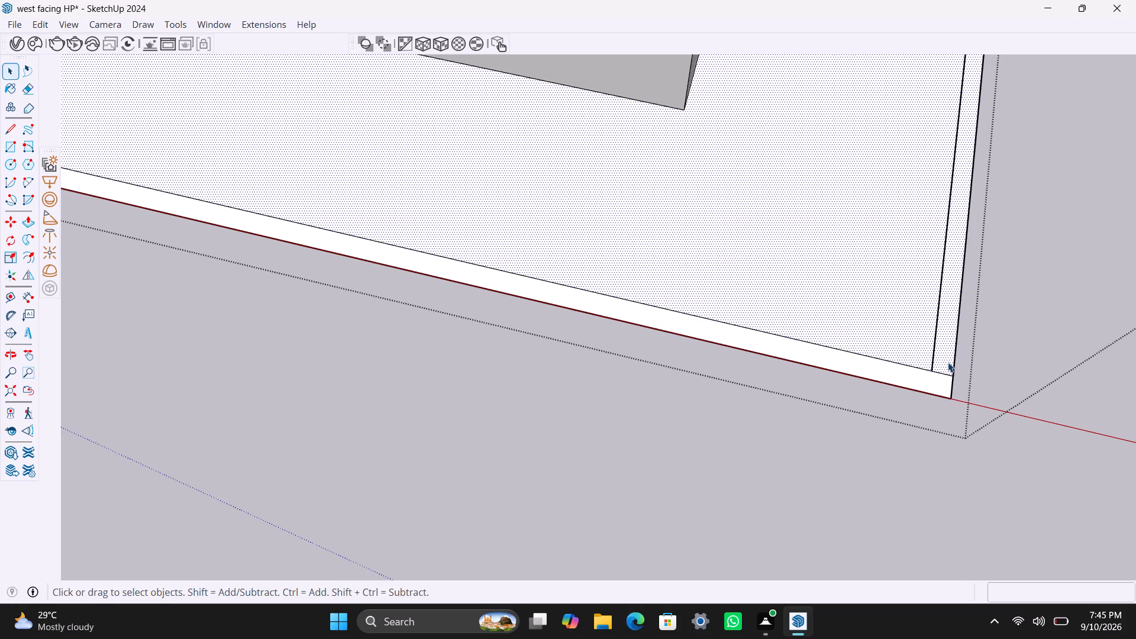
scroll(937, 344, up, 2)
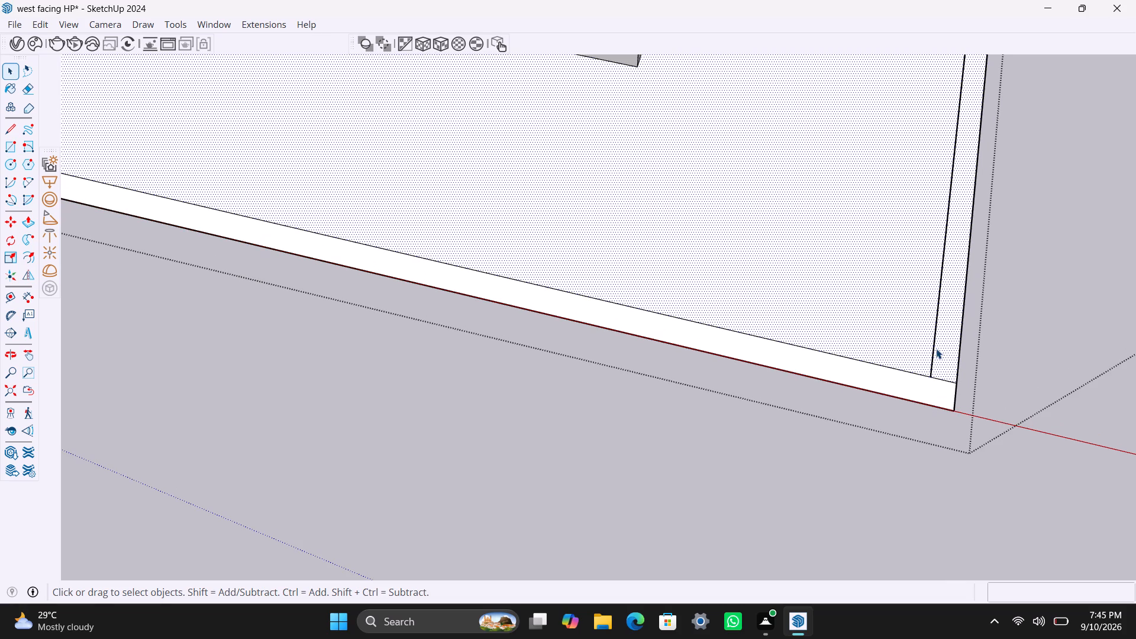
click(934, 351)
key(Delete)
Examine the front and side boundary strips at the origin corner and the face they form.
scroll(875, 325, down, 12)
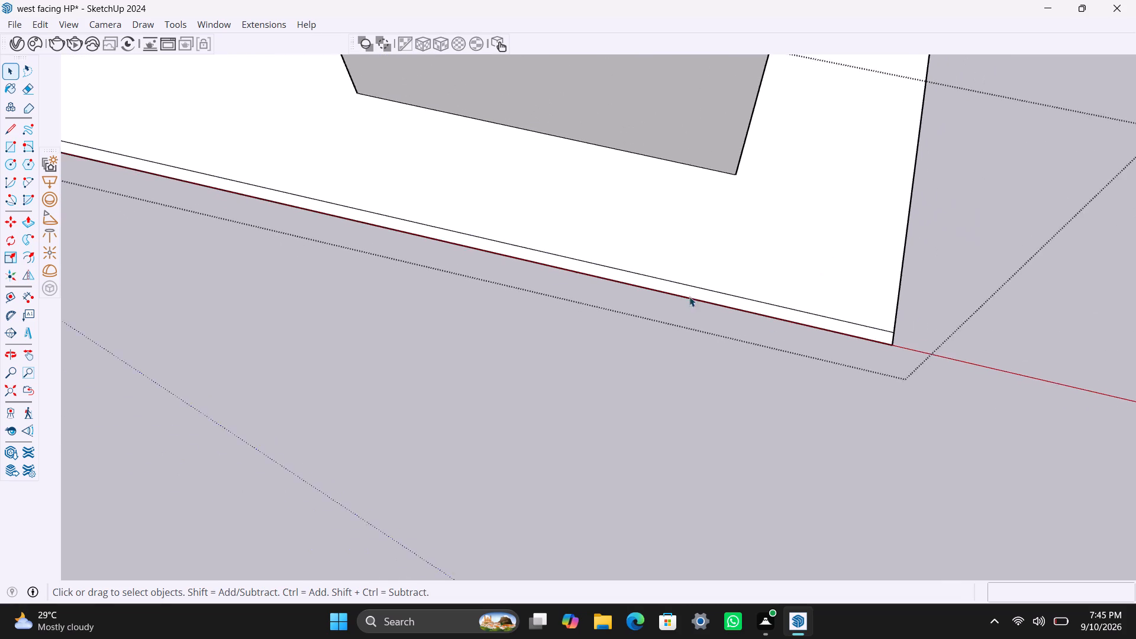
scroll(689, 296, down, 9)
shift+middle_drag(693, 243, 1000, 403)
scroll(586, 263, up, 1)
middle_drag(616, 313, 737, 340)
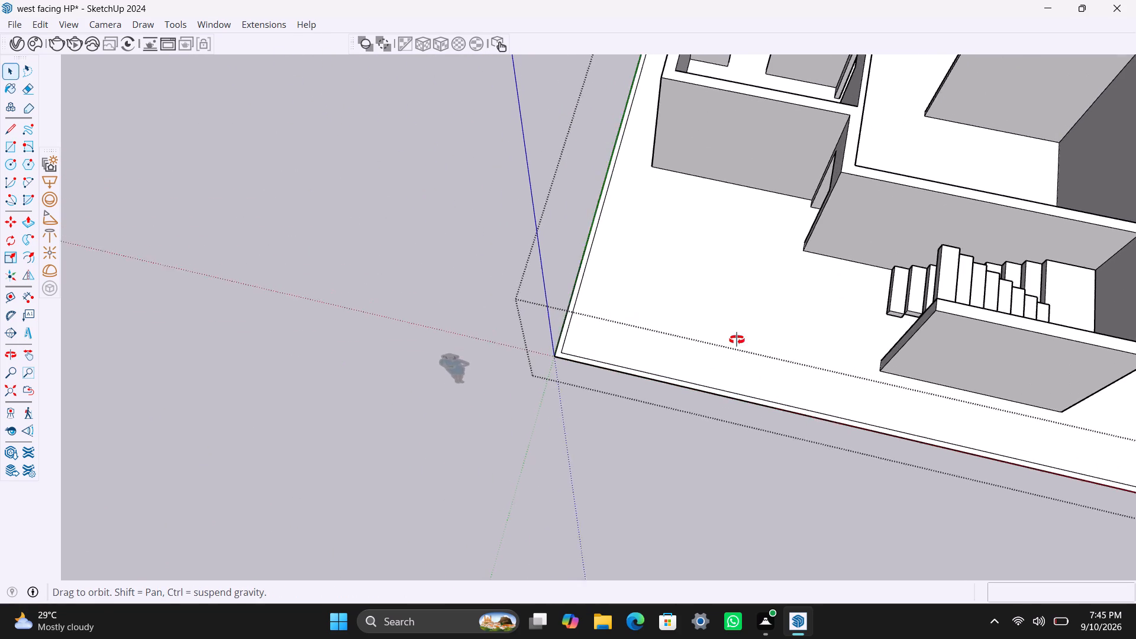
middle_drag(737, 340, 689, 346)
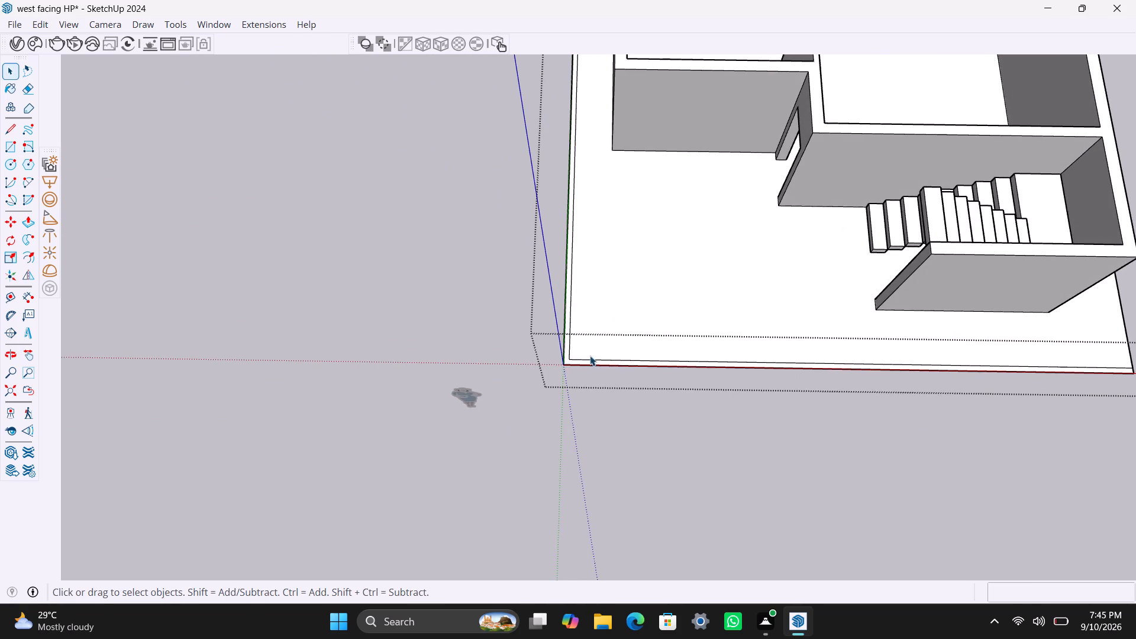
scroll(580, 363, up, 3)
click(580, 364)
scroll(583, 365, up, 2)
click(589, 360)
double_click(593, 359)
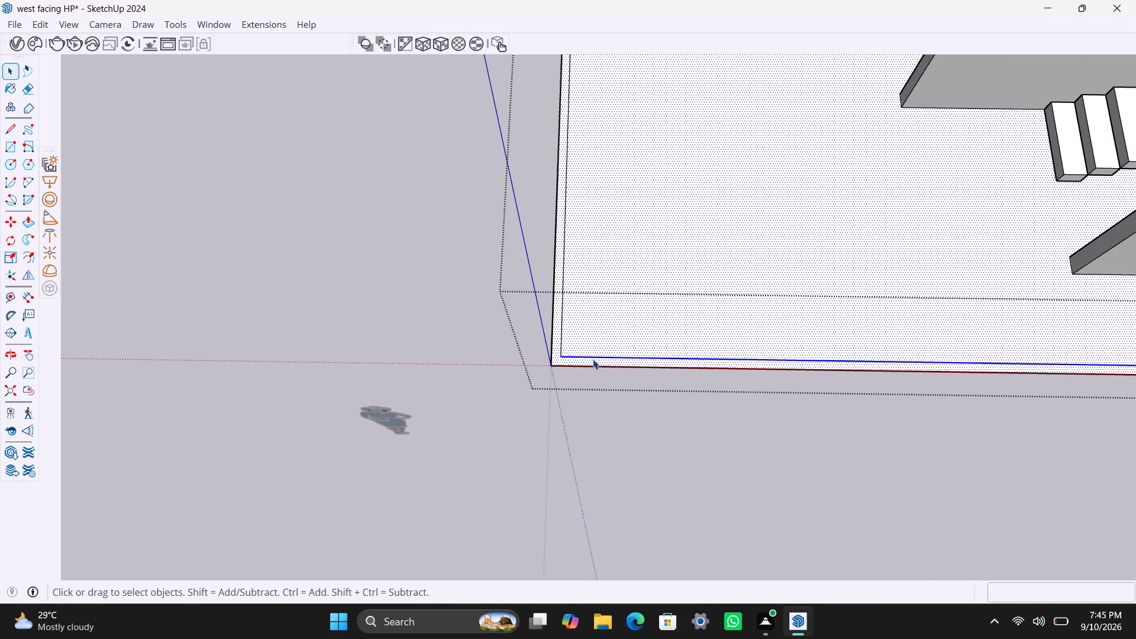
scroll(595, 360, up, 3)
double_click(595, 360)
click(595, 359)
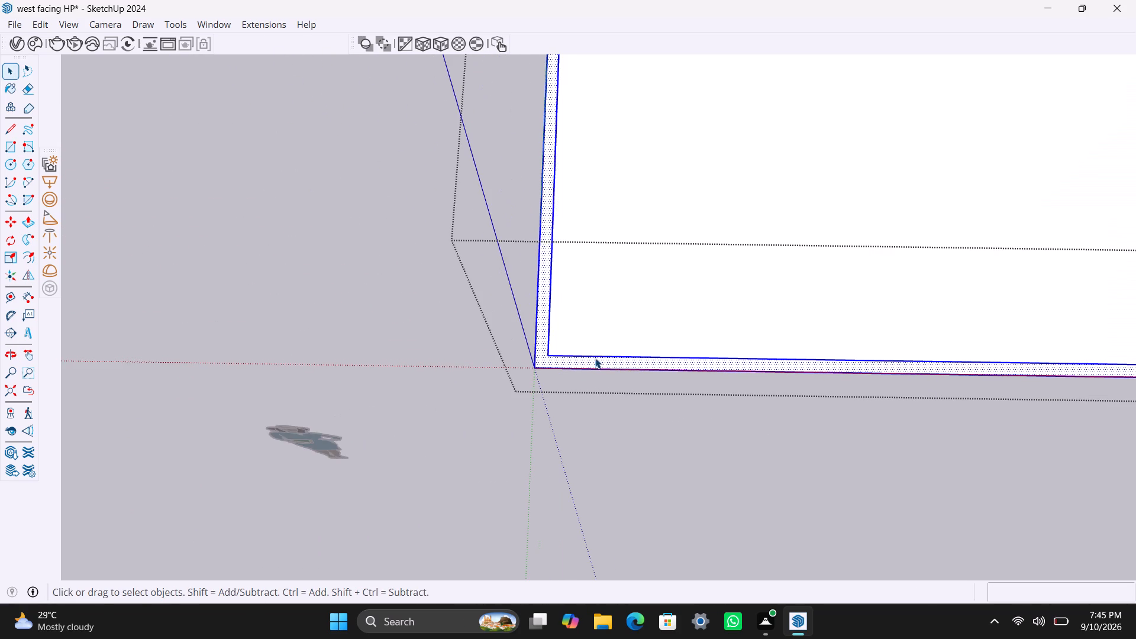
Draw a 4 1/2" line across the front strip near the origin corner, splitting the strip there.
key(l)
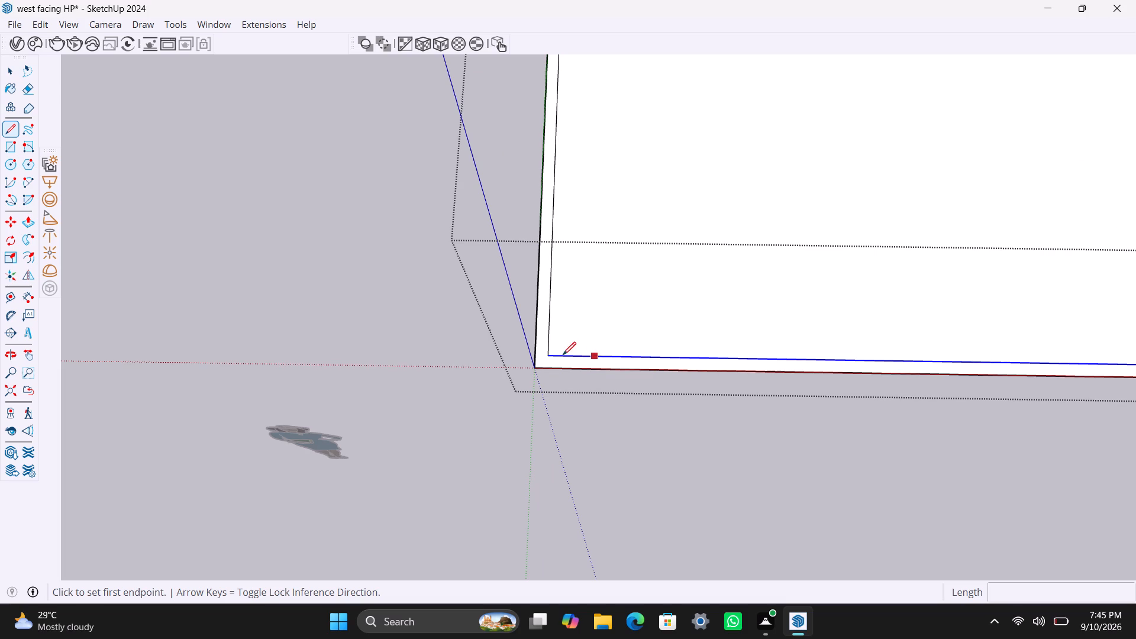
click(648, 359)
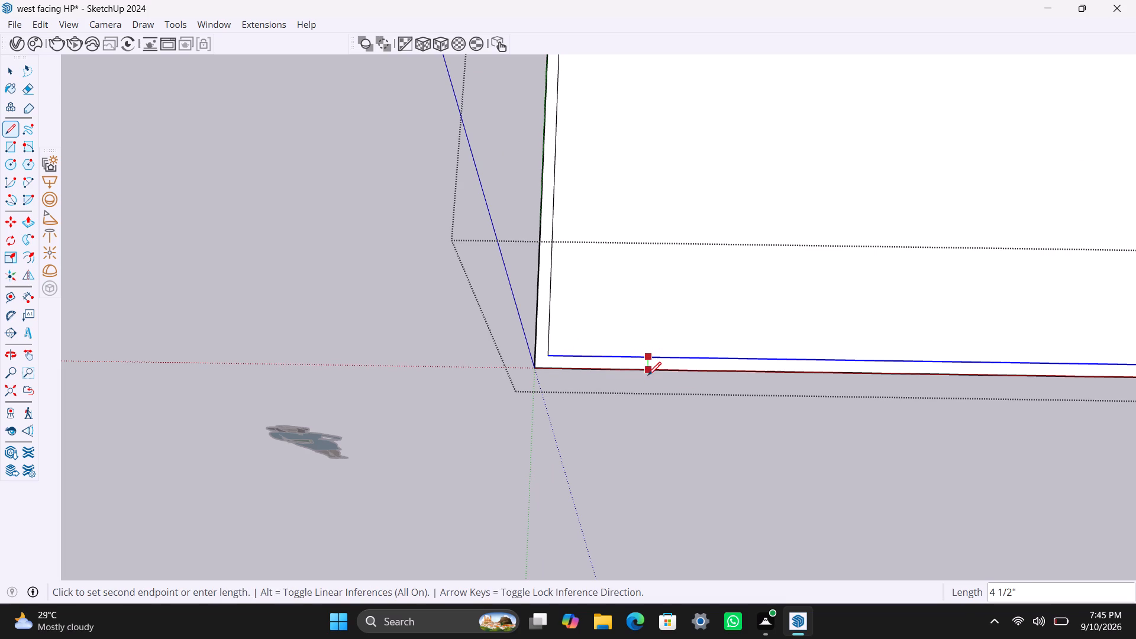
click(649, 371)
key(space)
click(655, 362)
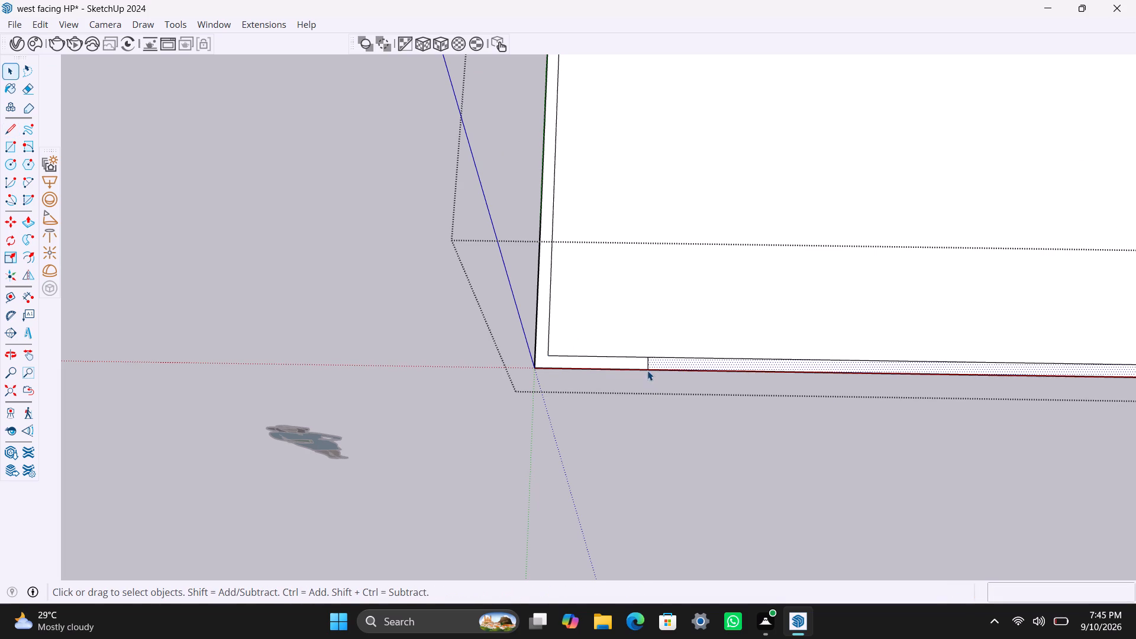
click(623, 359)
Copy the short line crossing the front strip 12' along the red axis, away from the origin.
scroll(710, 355, down, 2)
scroll(788, 354, down, 1)
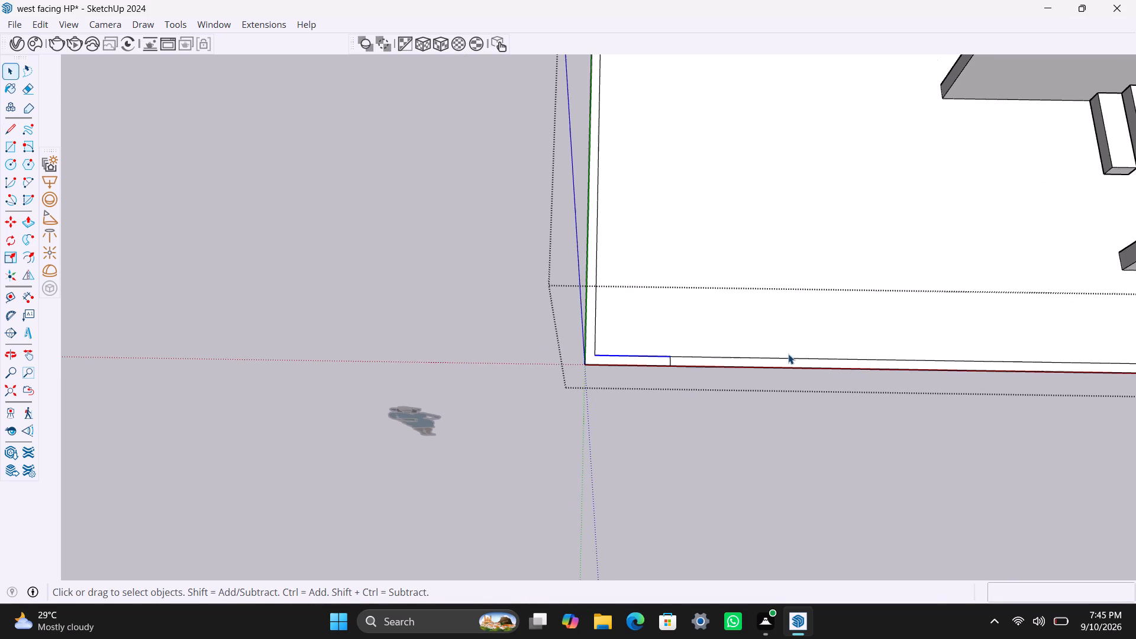
scroll(788, 354, down, 2)
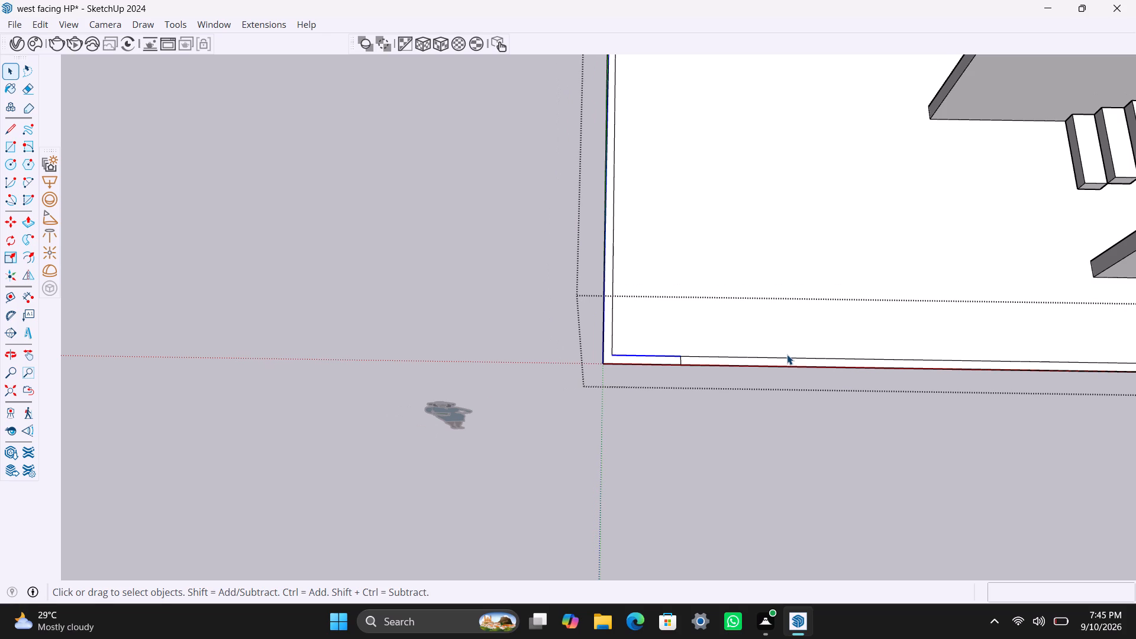
shift+middle_drag(780, 350, 596, 326)
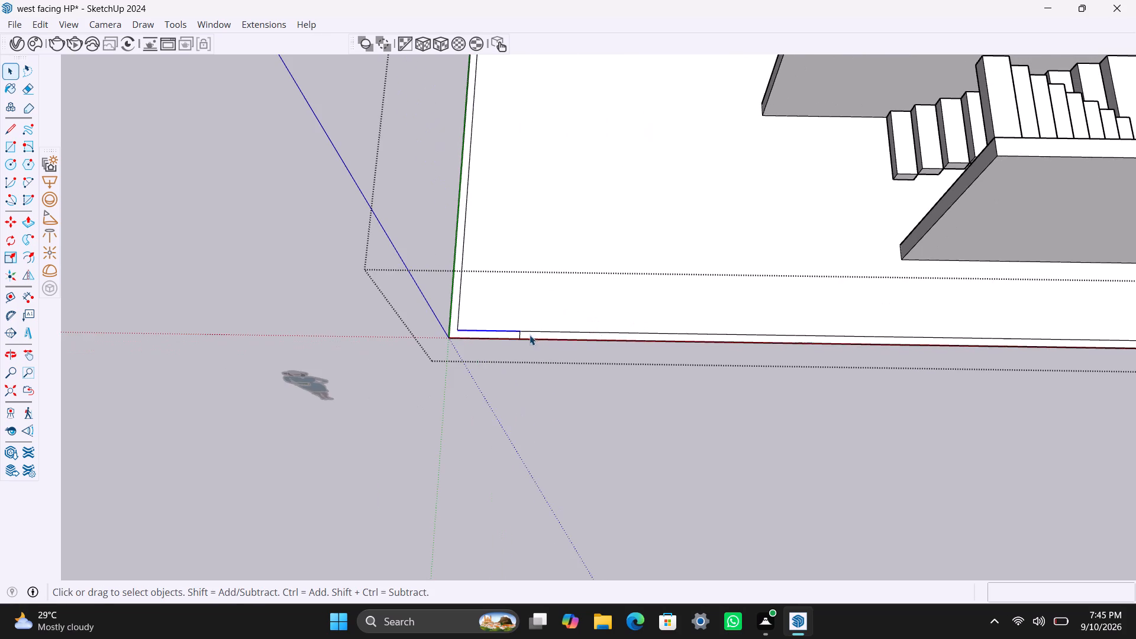
scroll(530, 335, up, 7)
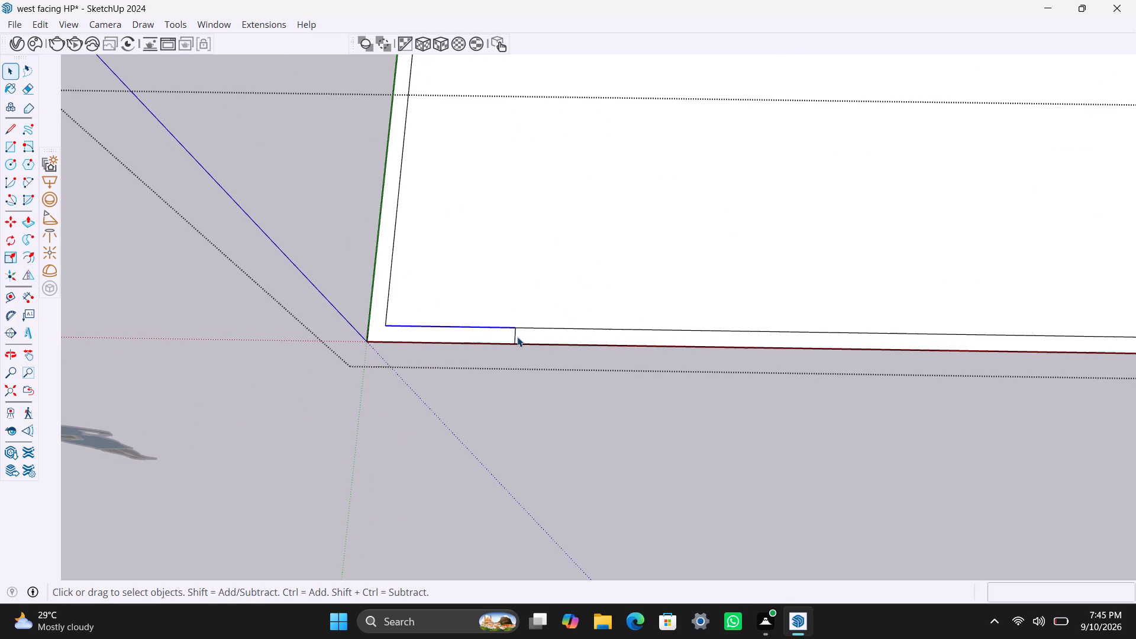
click(517, 337)
key(m)
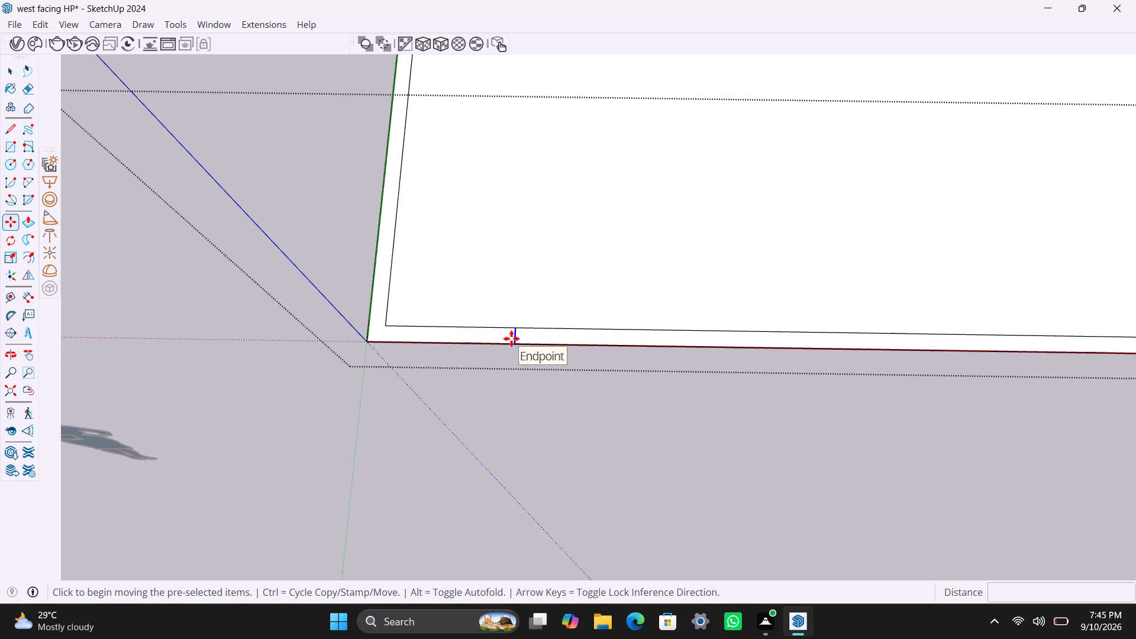
click(513, 328)
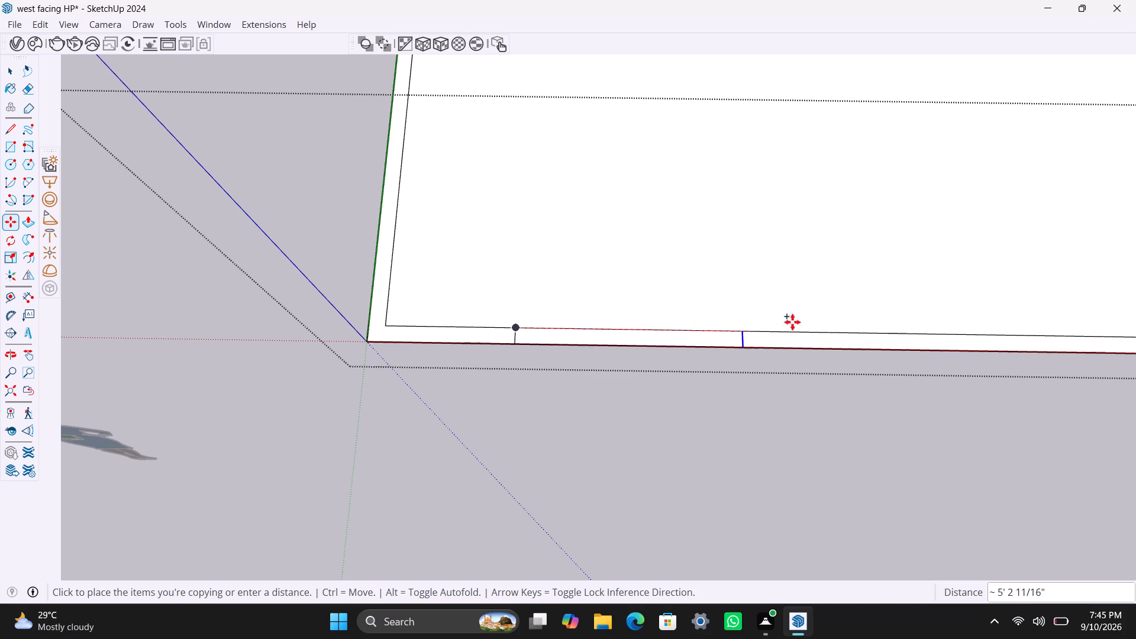
scroll(1039, 338, down, 7)
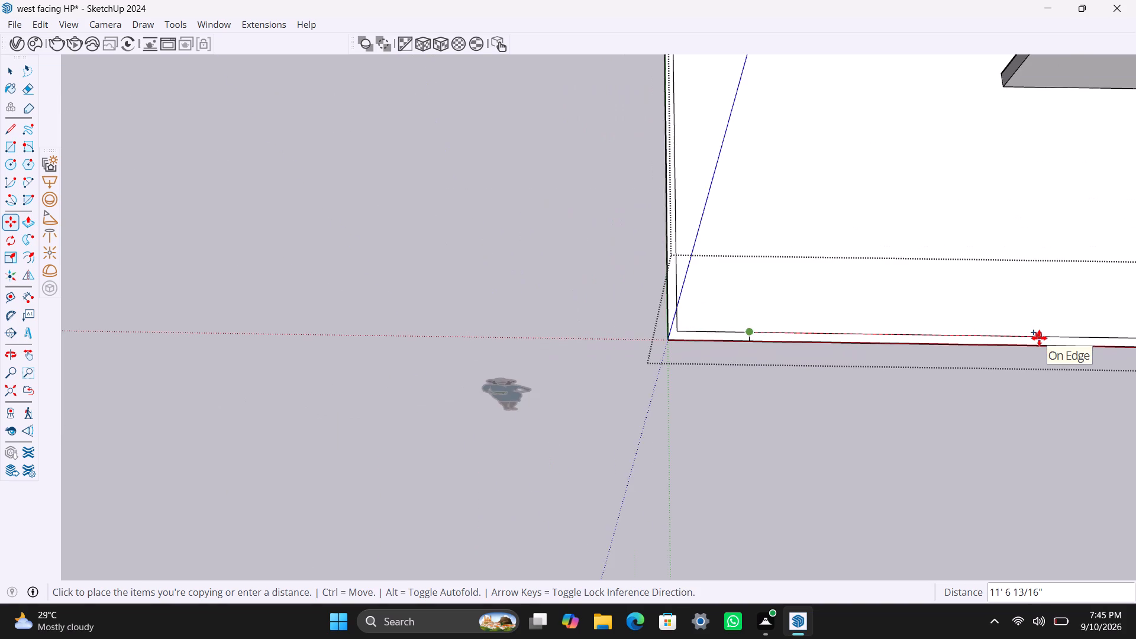
scroll(1040, 338, down, 2)
shift+middle_drag(1040, 338, 863, 340)
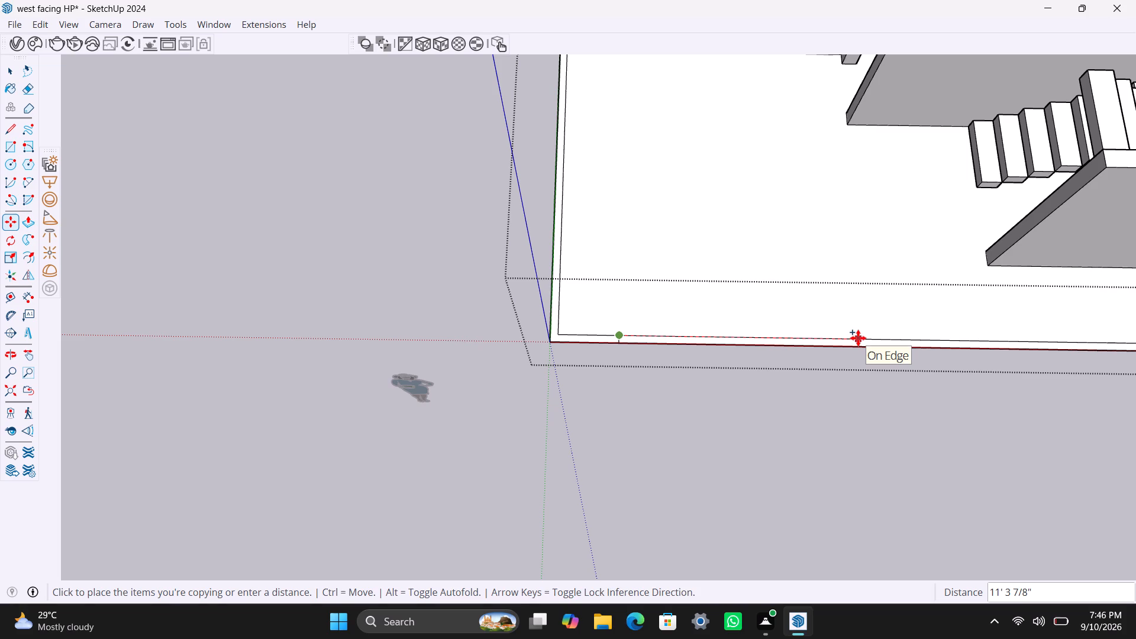
text(12')
key(Return)
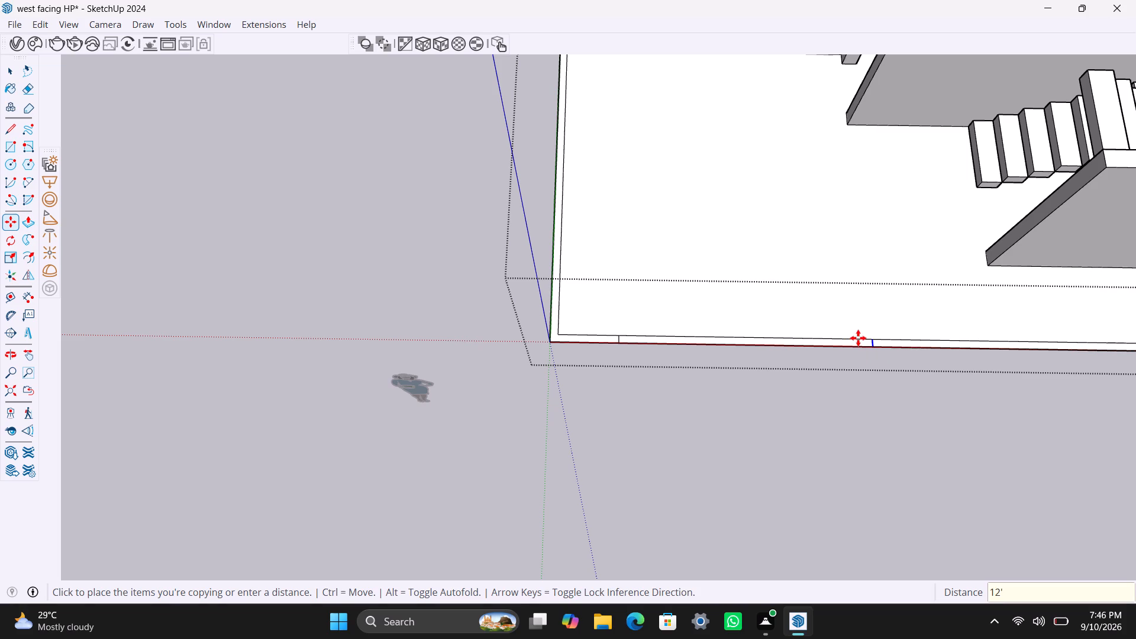
Set the copied cross line's distance on the front strip to 10'.
text(10)
key(apostrophe)
key(Return)
key(space)
Delete the inner line of the front strip between the two short cross lines, leaving a gap there.
scroll(753, 332, up, 2)
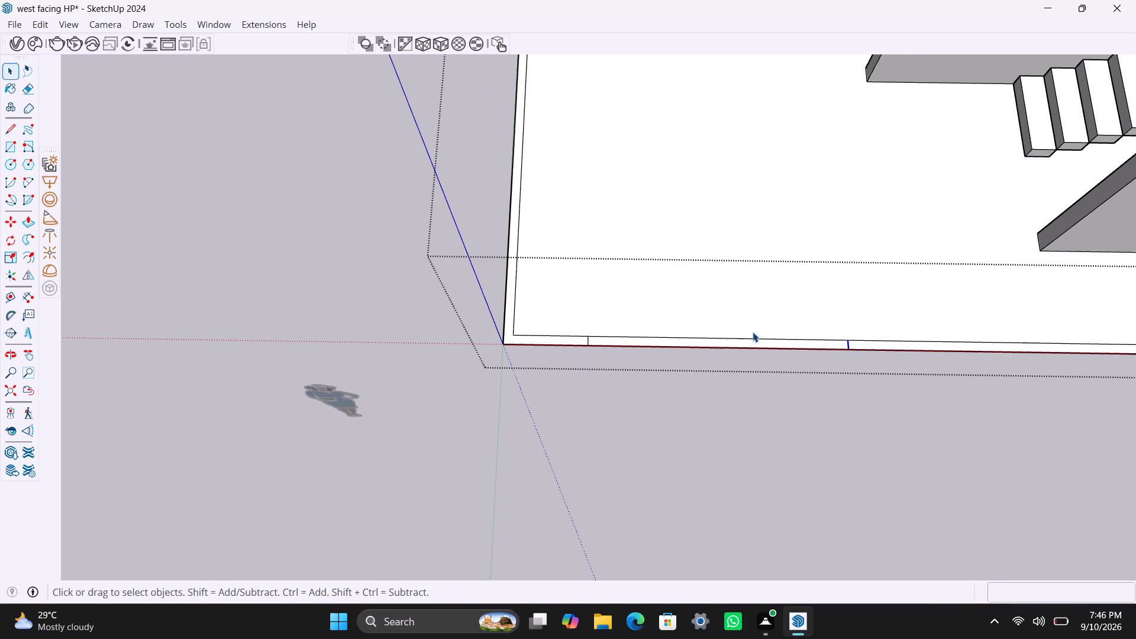
scroll(751, 341, up, 2)
click(751, 338)
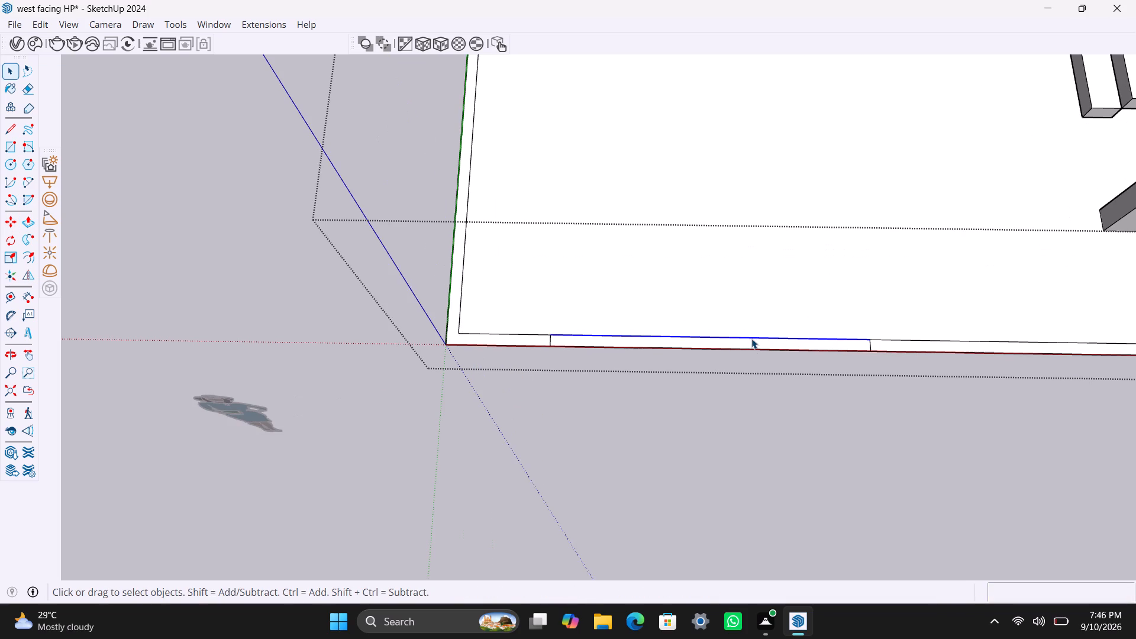
key(Delete)
click(738, 348)
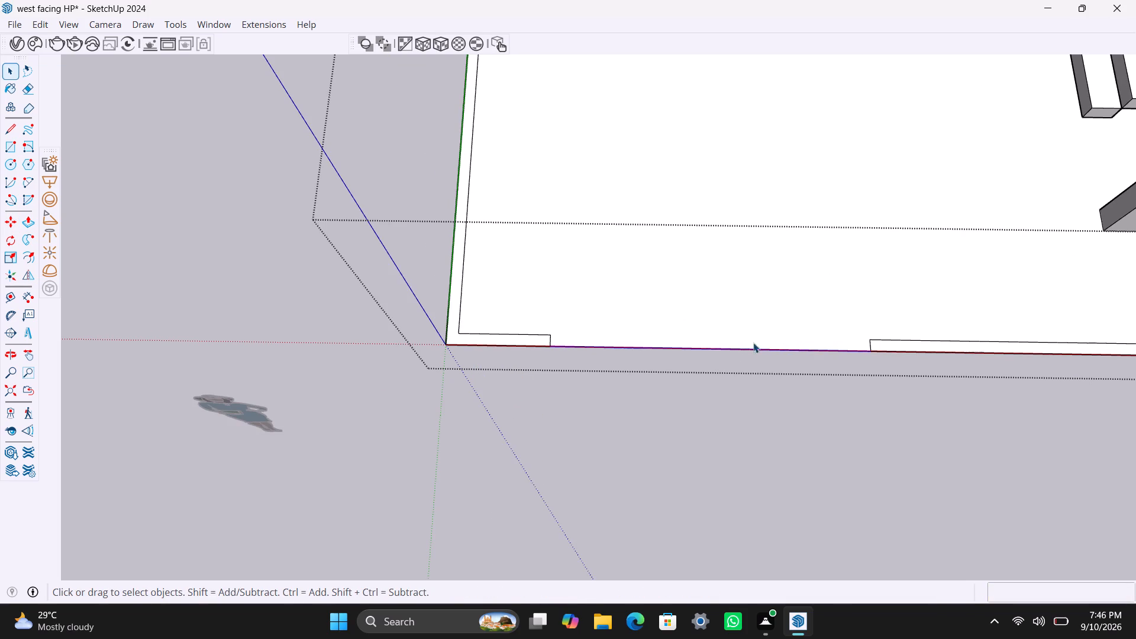
Push/Pull the L-shaped boundary strip at the origin corner up 7' to form a wall.
click(518, 334)
click(526, 339)
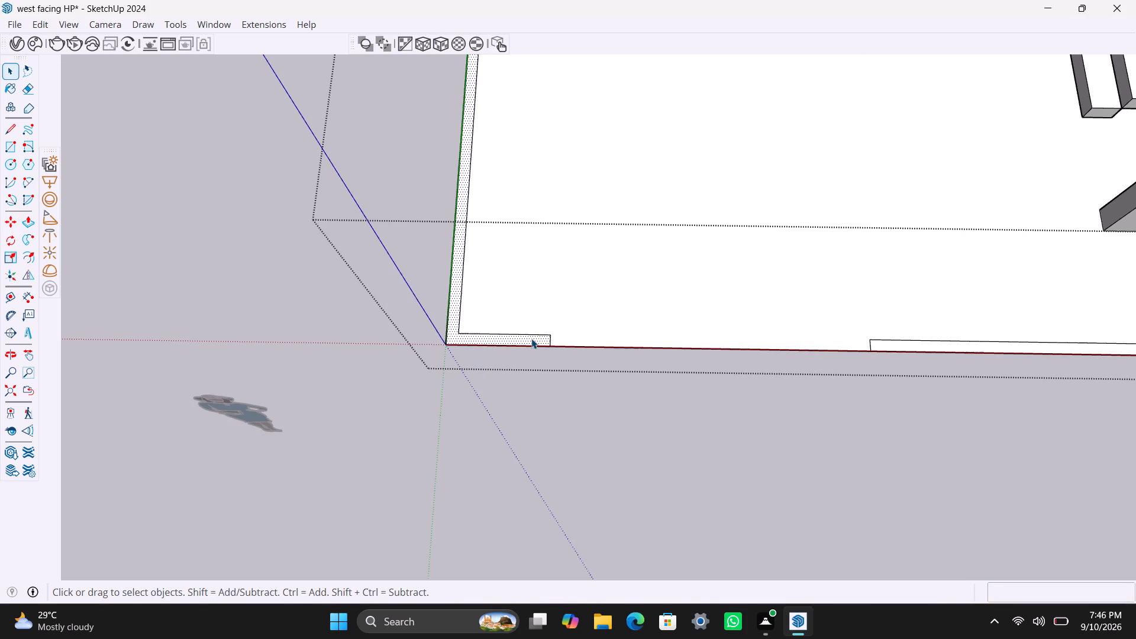
key(p)
drag(531, 338, 541, 267)
text(7')
key(Return)
key(space)
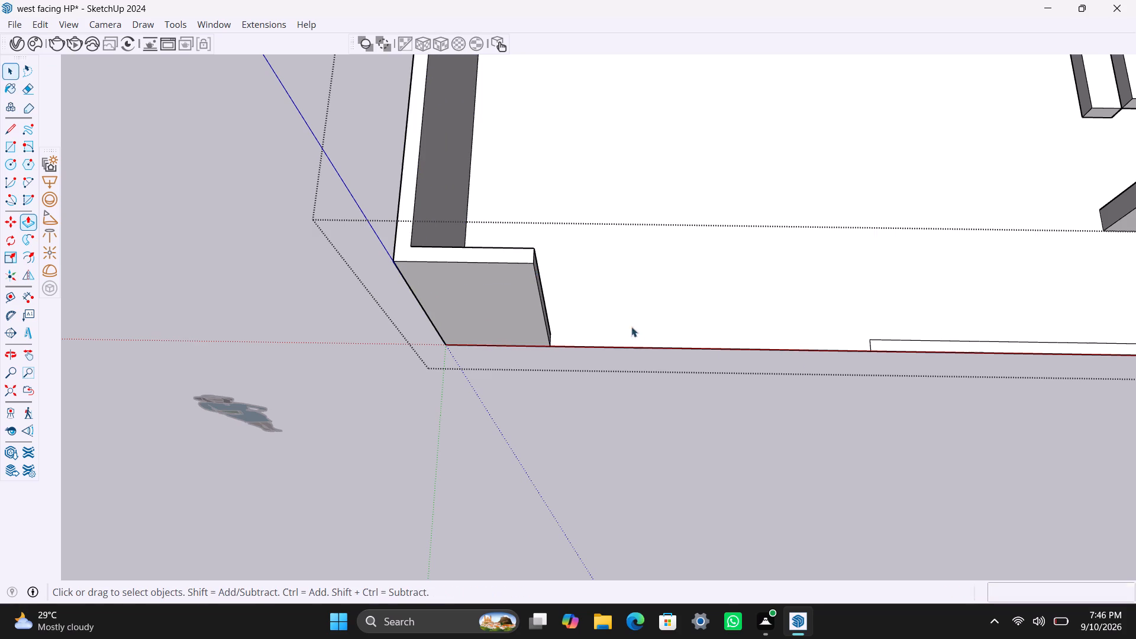
Push/Pull the remaining front strip beyond the 10' gap up 7' to form a wall.
scroll(796, 362, down, 11)
scroll(899, 388, down, 5)
scroll(936, 387, up, 3)
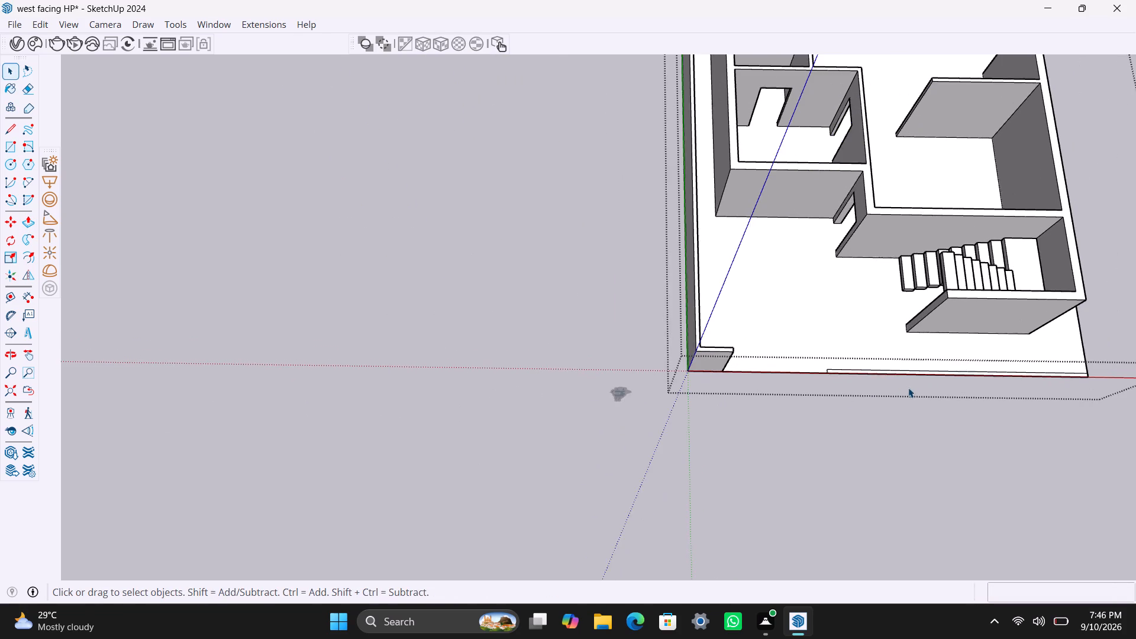
scroll(908, 388, up, 6)
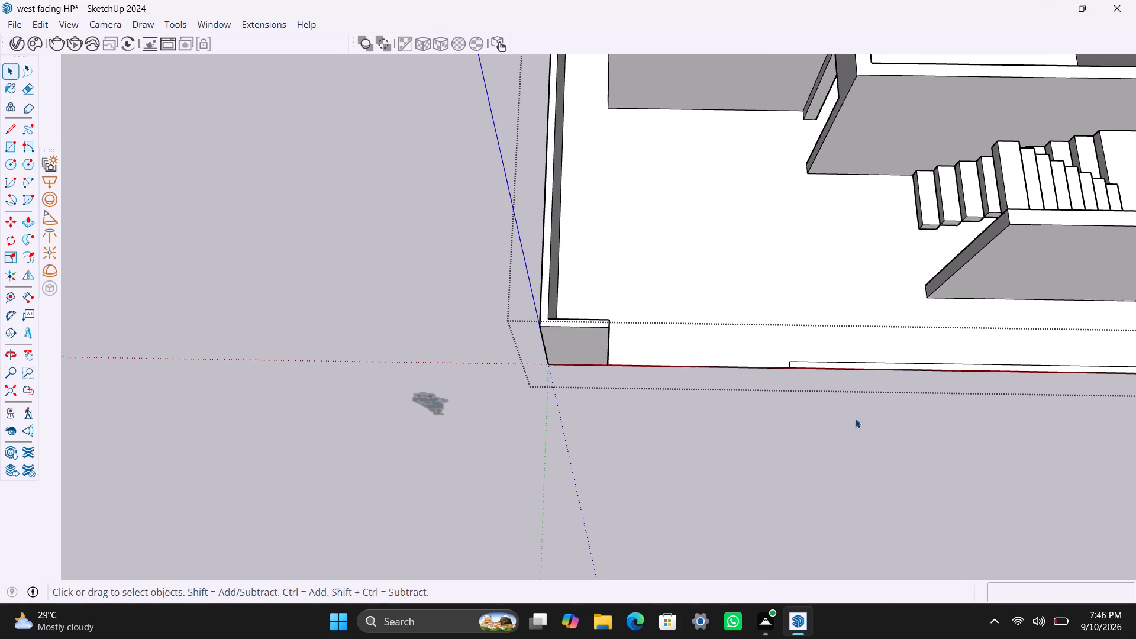
scroll(855, 418, up, 3)
click(808, 347)
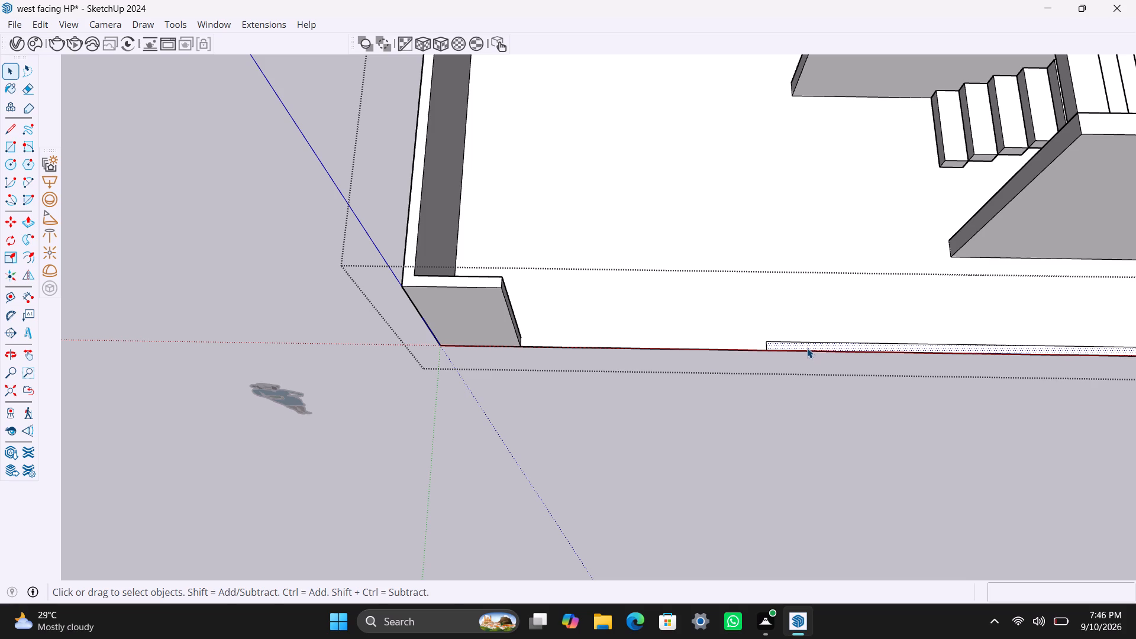
key(p)
drag(807, 348, 837, 270)
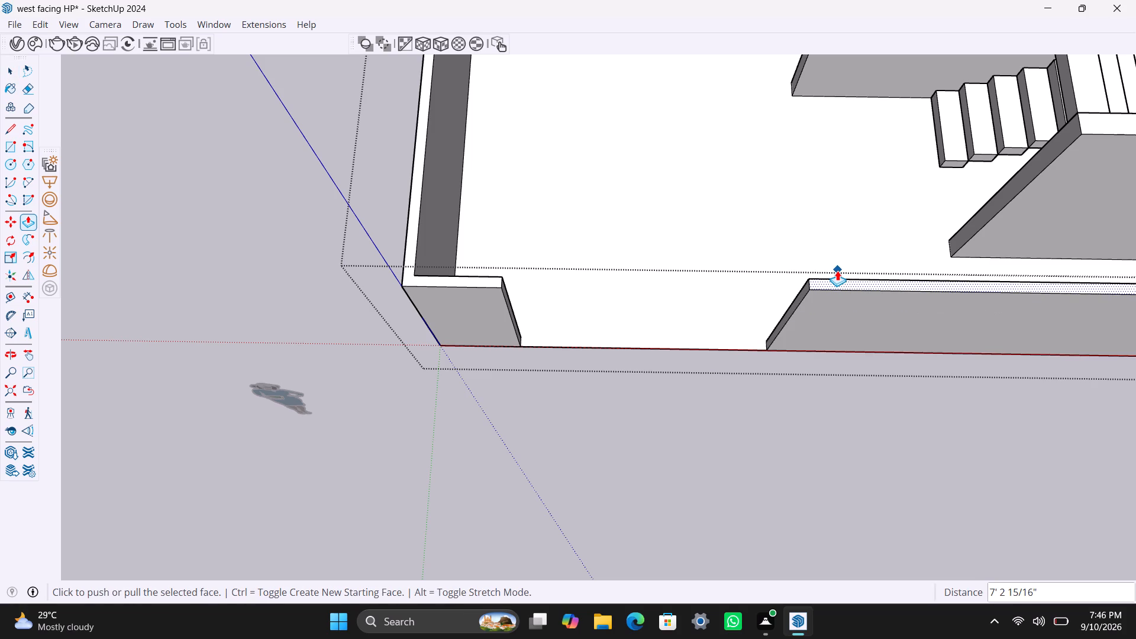
text(7')
key(Return)
key(space)
Copy the inner vertical edge at the front wall's far end, beside the staircase, 4.5" inward along the wall.
scroll(827, 308, down, 7)
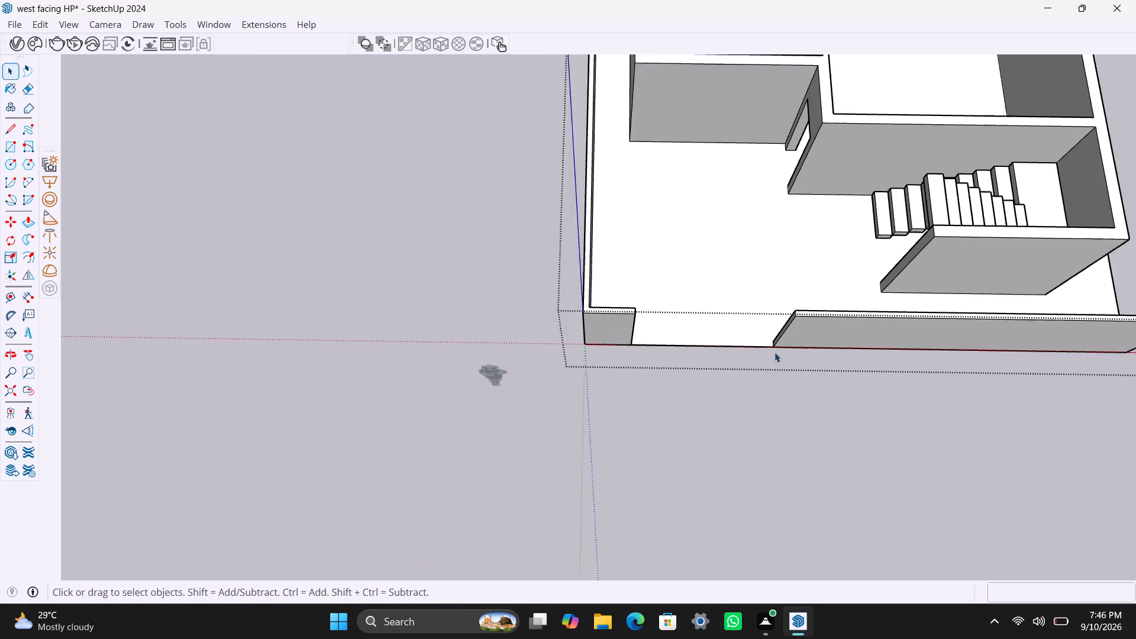
scroll(774, 352, down, 8)
scroll(994, 334, down, 4)
middle_drag(1026, 316, 846, 267)
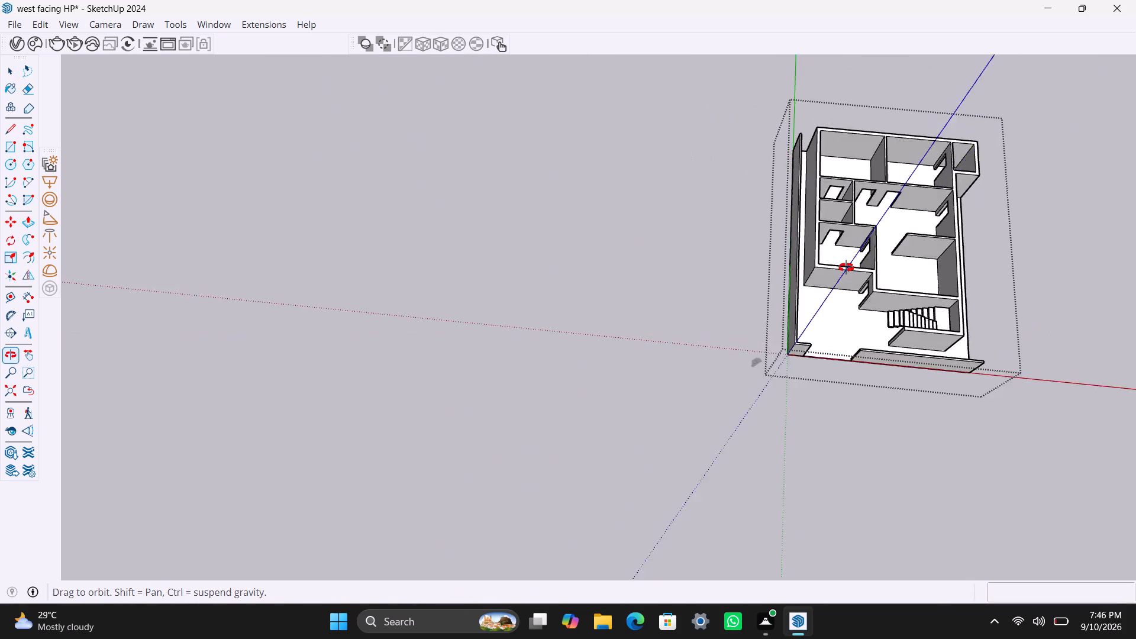
middle_drag(846, 267, 557, 124)
scroll(775, 319, down, 6)
shift+middle_drag(770, 402, 707, 273)
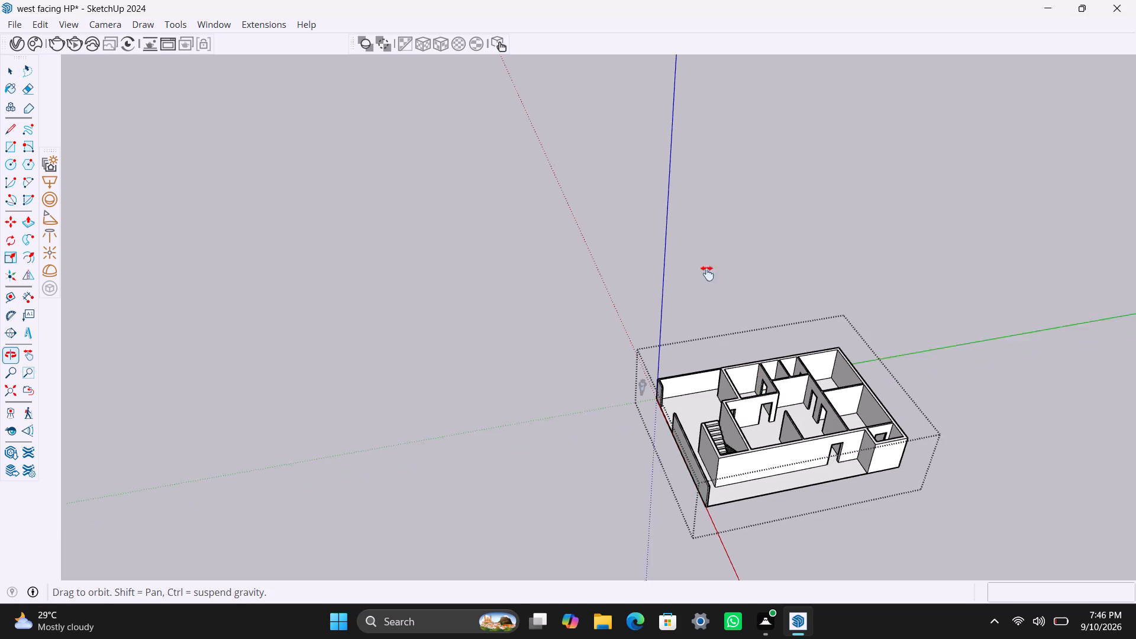
shift+middle_drag(707, 273, 698, 226)
scroll(766, 322, up, 3)
middle_drag(808, 294, 442, 351)
scroll(496, 273, up, 5)
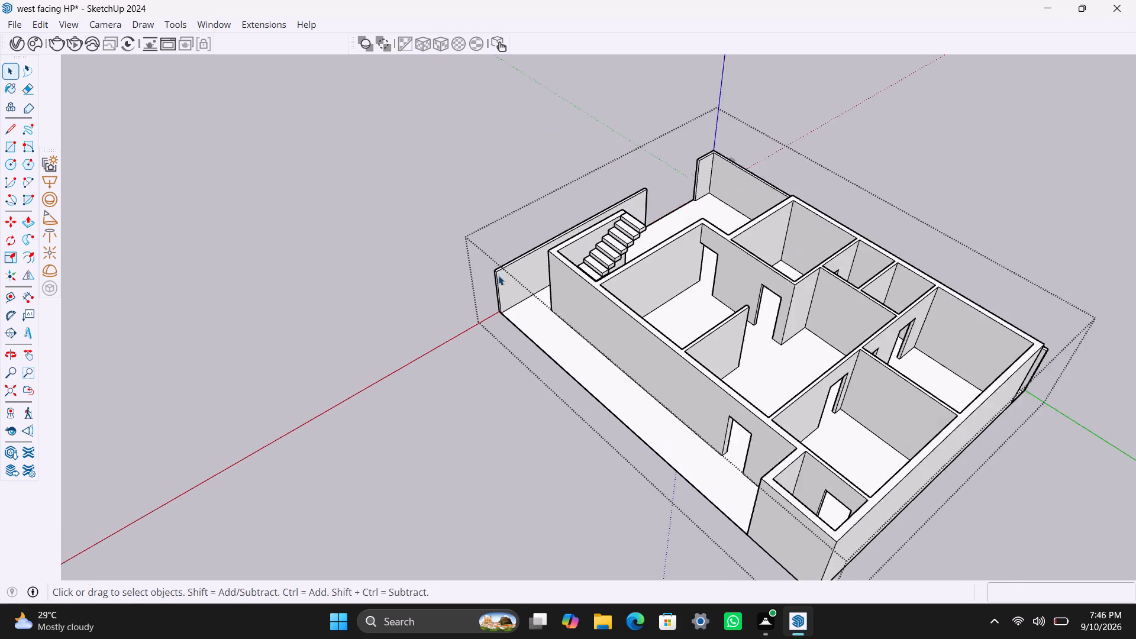
scroll(498, 275, up, 9)
click(493, 305)
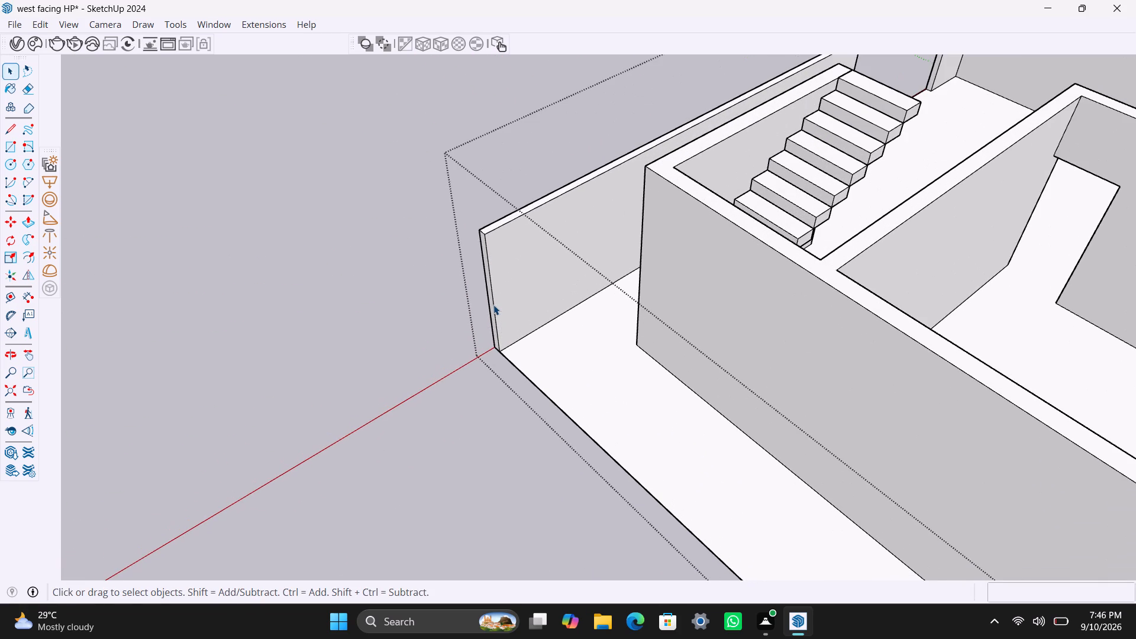
key(m)
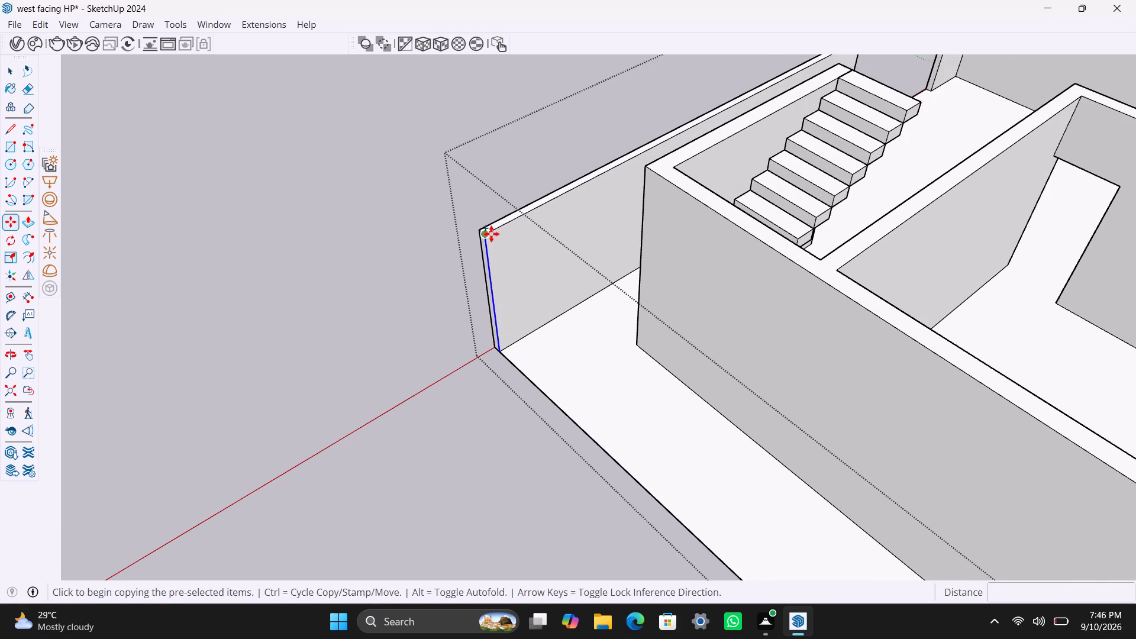
click(491, 234)
text(4.5")
key(Return)
key(space)
Push/Pull the 4.5" strip along the plot's open side up to the projecting rear room, and save the model.
scroll(524, 260, up, 1)
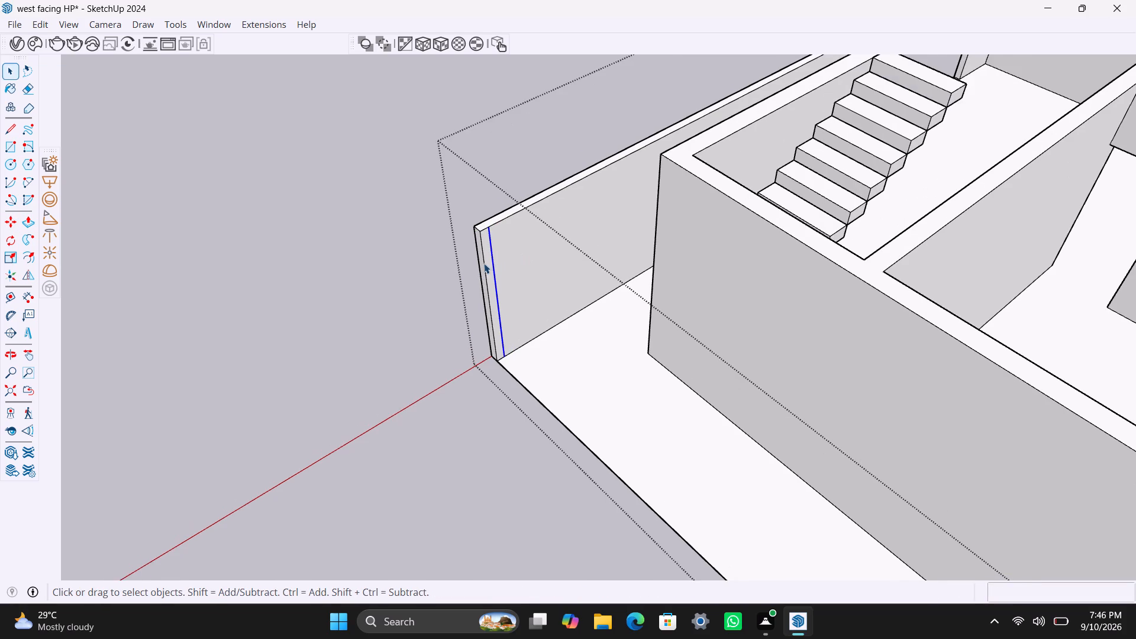
scroll(484, 263, up, 3)
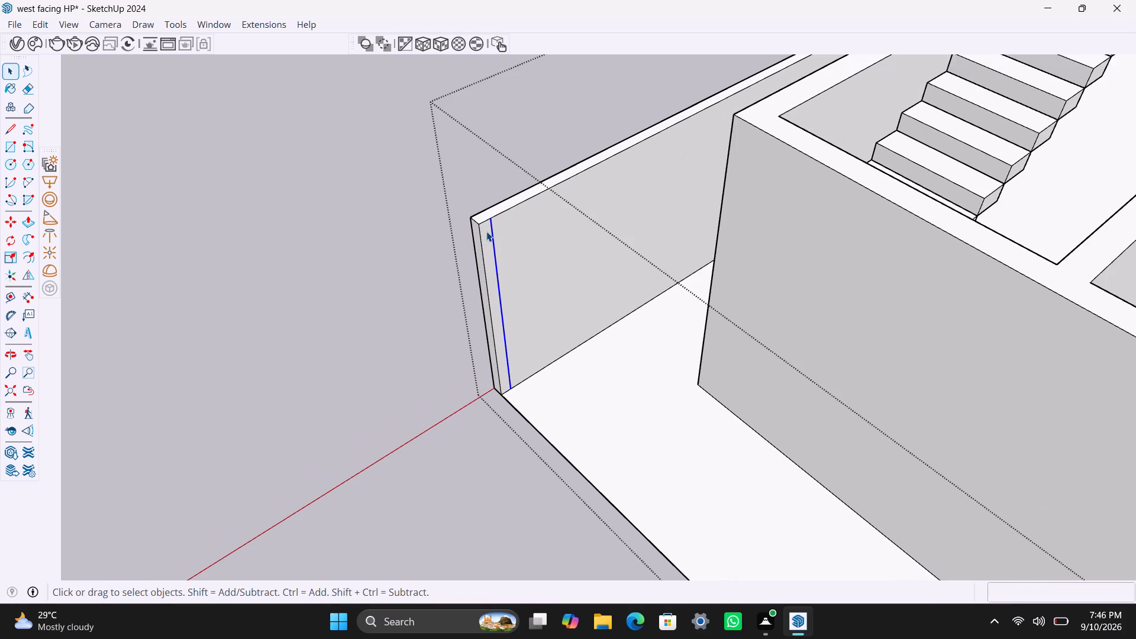
click(486, 231)
click(486, 236)
key(p)
drag(488, 238, 741, 487)
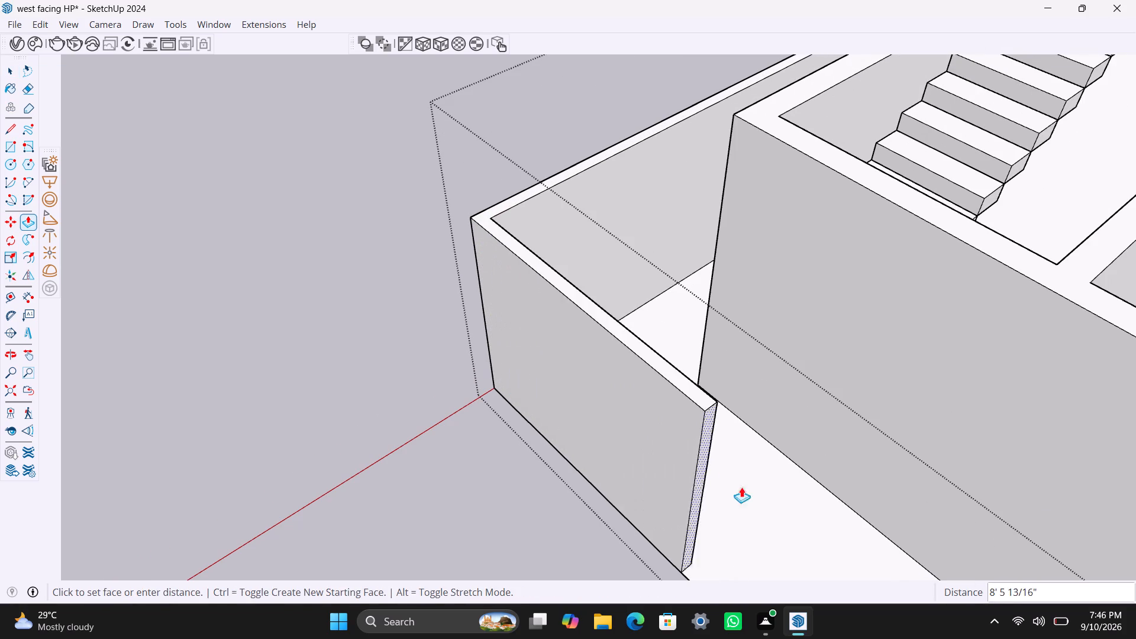
drag(741, 487, 747, 490)
scroll(747, 489, down, 12)
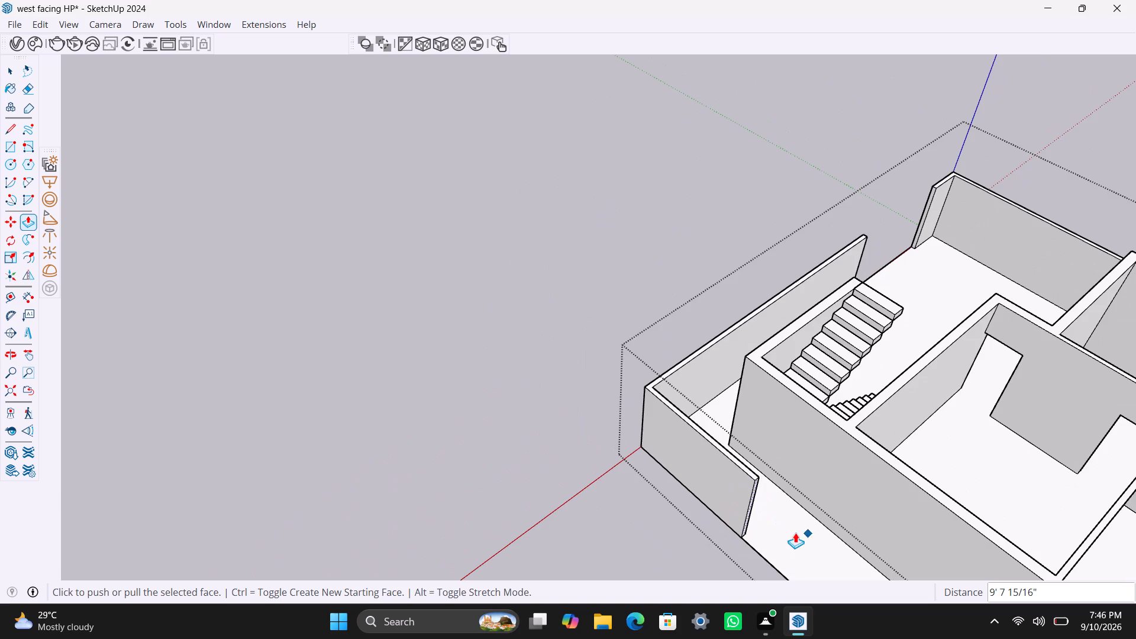
scroll(790, 532, down, 5)
shift+middle_drag(777, 532, 737, 280)
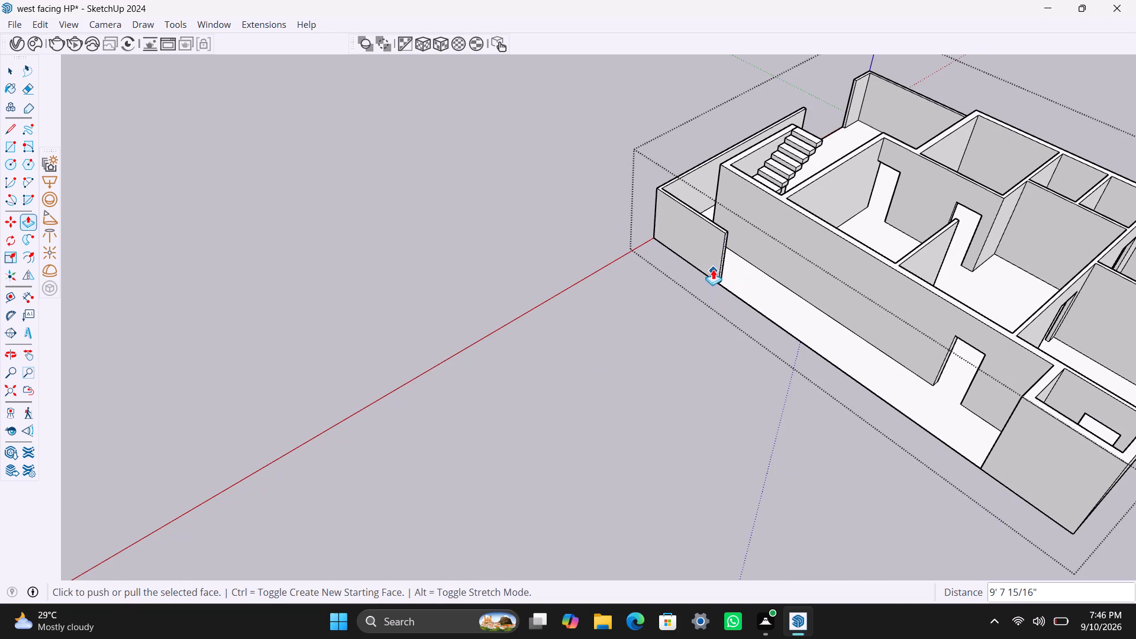
drag(722, 263, 1010, 443)
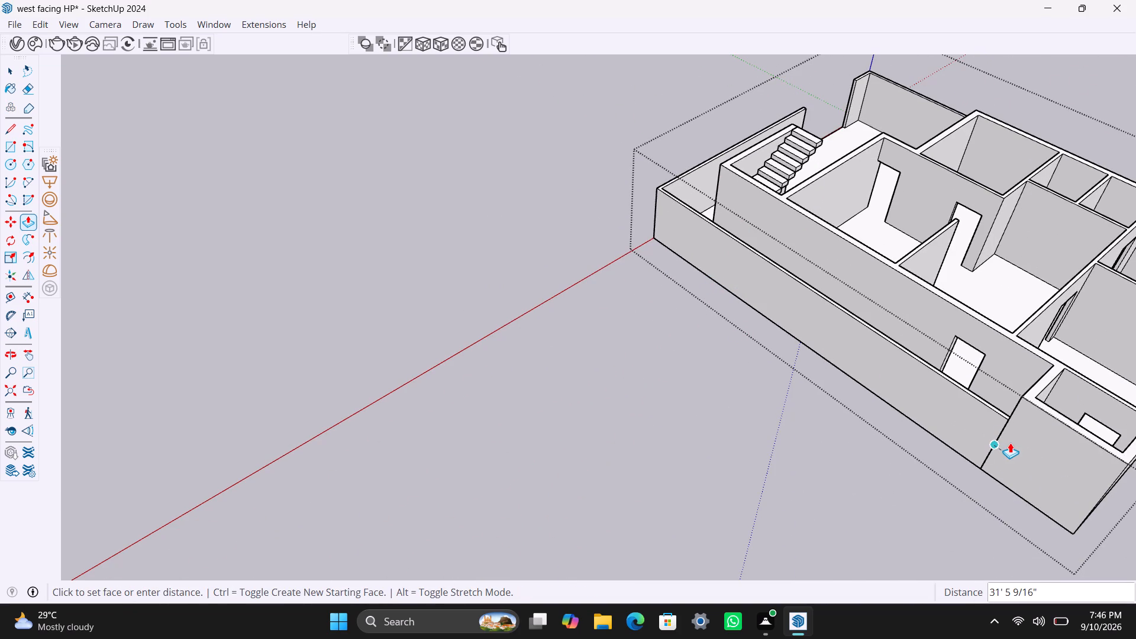
key(ctrl+s)
key(space)
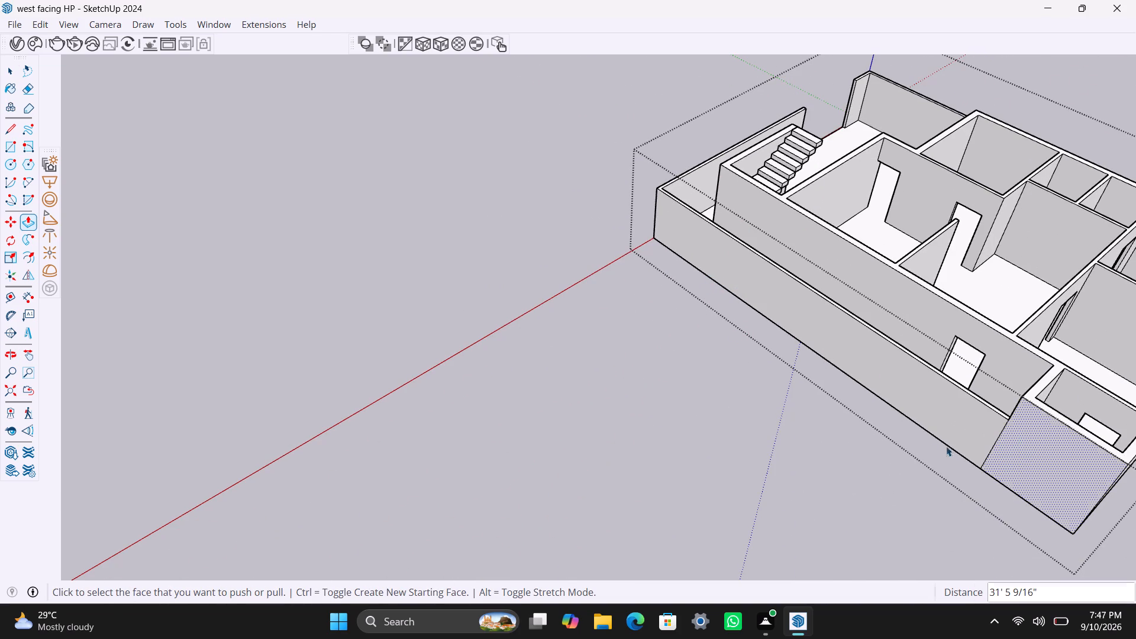
Copy the inner vertical edge at the rear end of the green-axis boundary wall 4.5" inward.
scroll(732, 458, down, 5)
scroll(634, 381, down, 3)
middle_drag(618, 390, 527, 384)
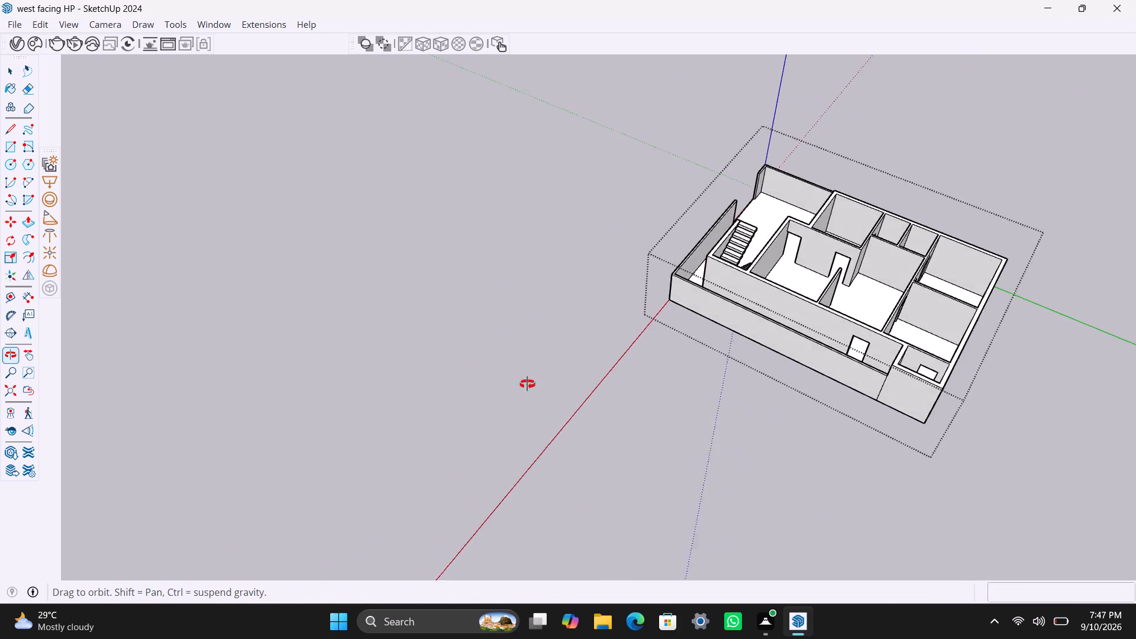
middle_drag(527, 384, 505, 372)
scroll(1028, 459, up, 16)
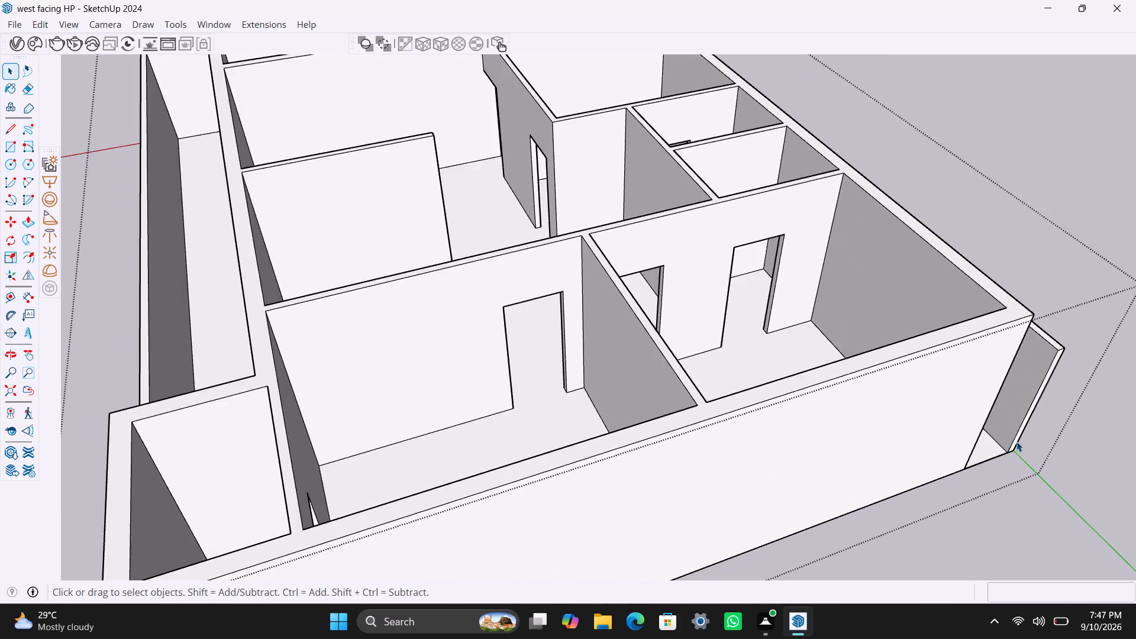
scroll(1016, 441, up, 5)
click(1009, 441)
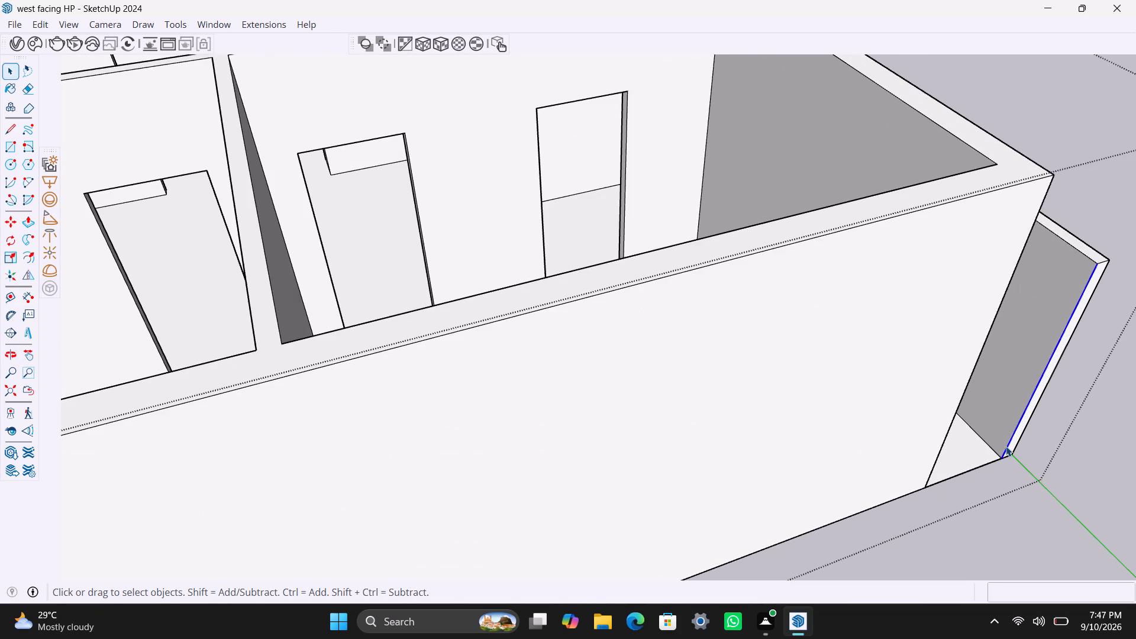
key(m)
click(999, 455)
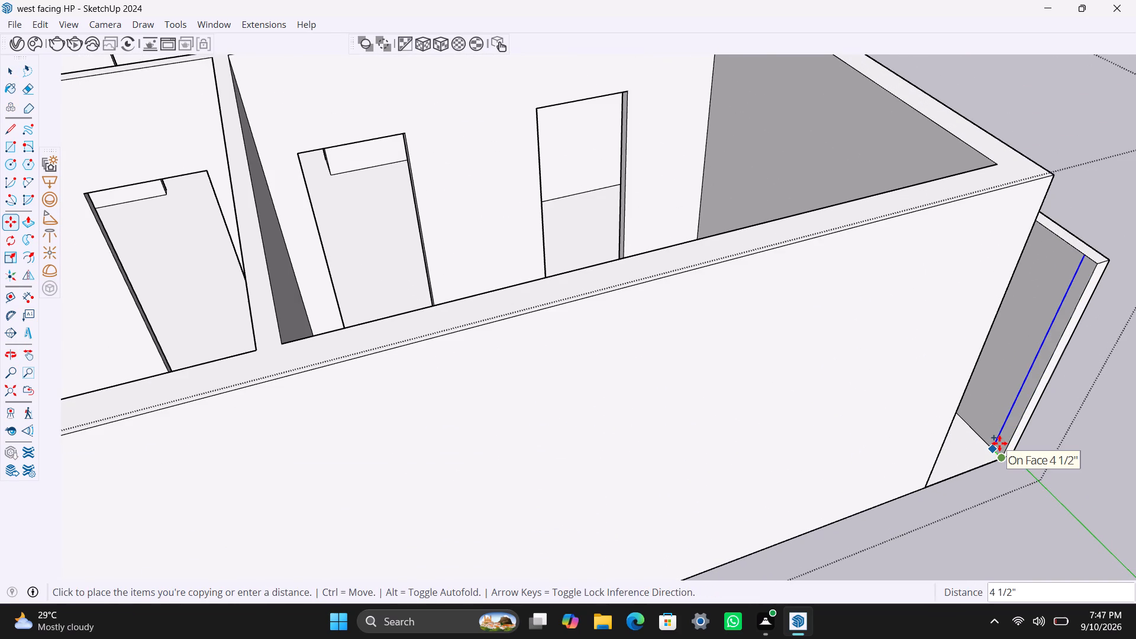
text(4.5")
key(Return)
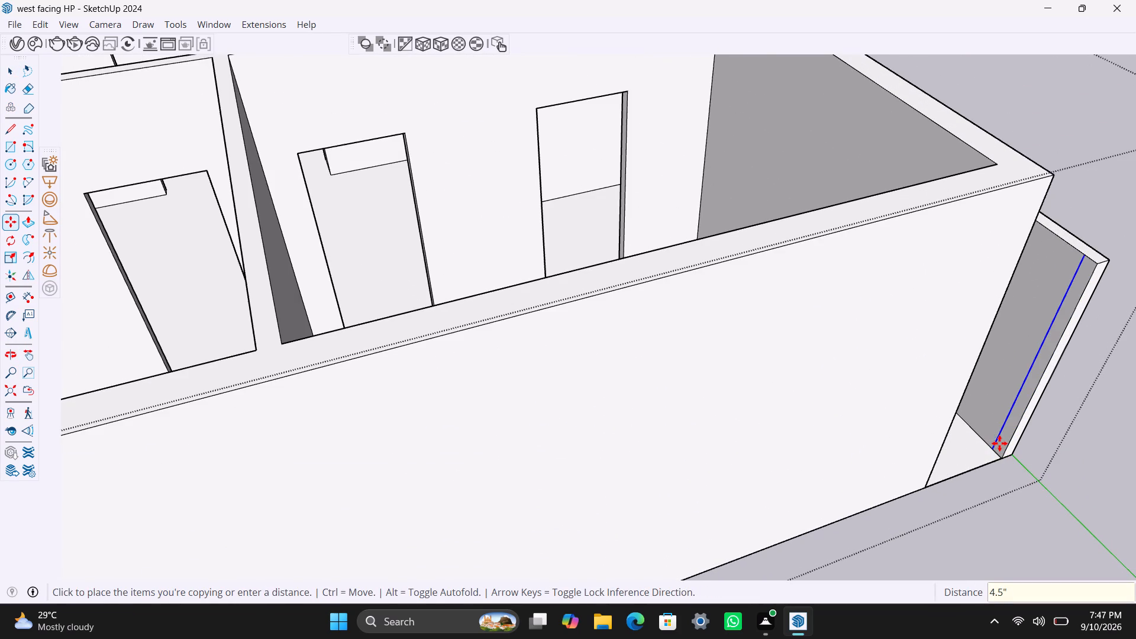
key(space)
Push/Pull the rear 4.5" strip 2' 8 1/2" across the gap to the house's wall, and save the model.
scroll(1004, 440, up, 5)
click(1016, 409)
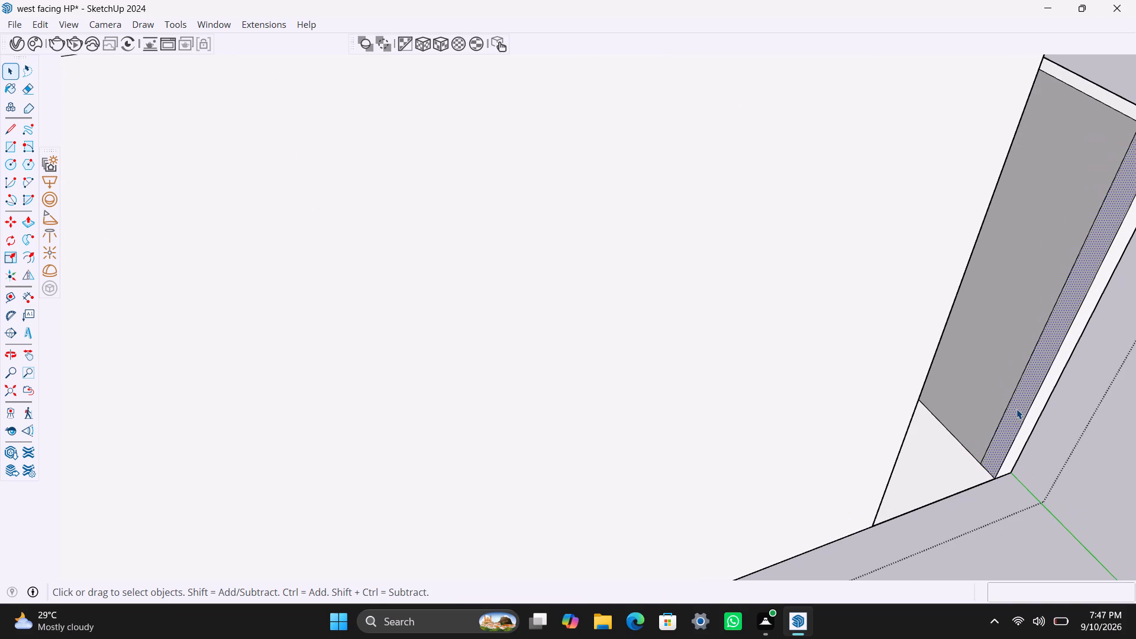
key(p)
drag(1016, 408, 887, 501)
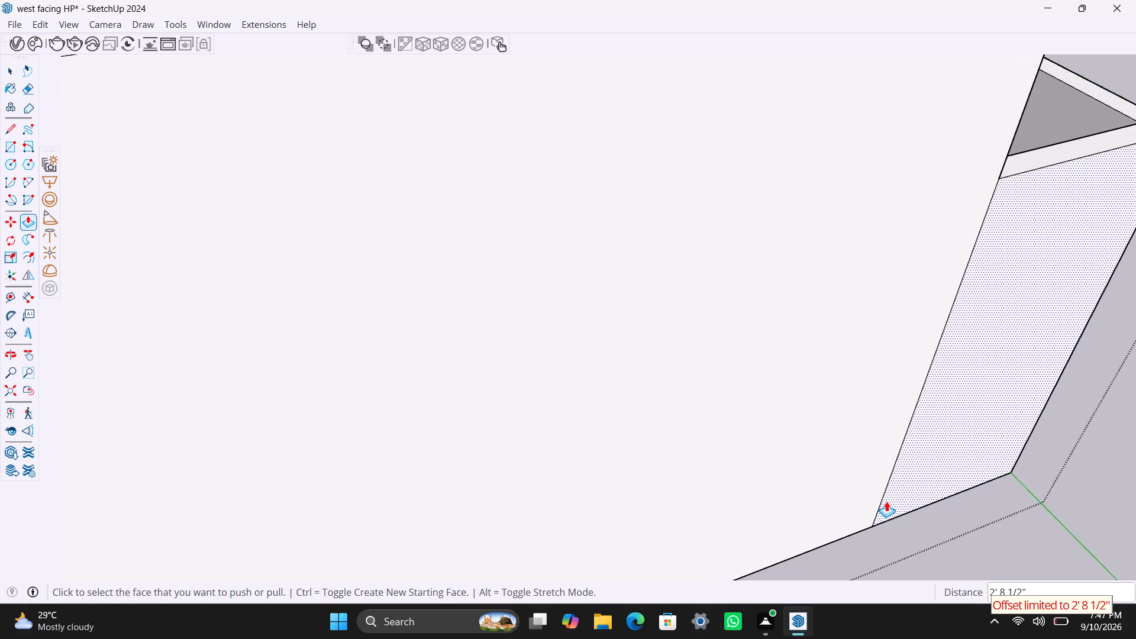
key(ctrl+s)
key(space)
Leave the house group and run FixIt 101 on it twice to clean up its faces and edges.
scroll(857, 392, down, 13)
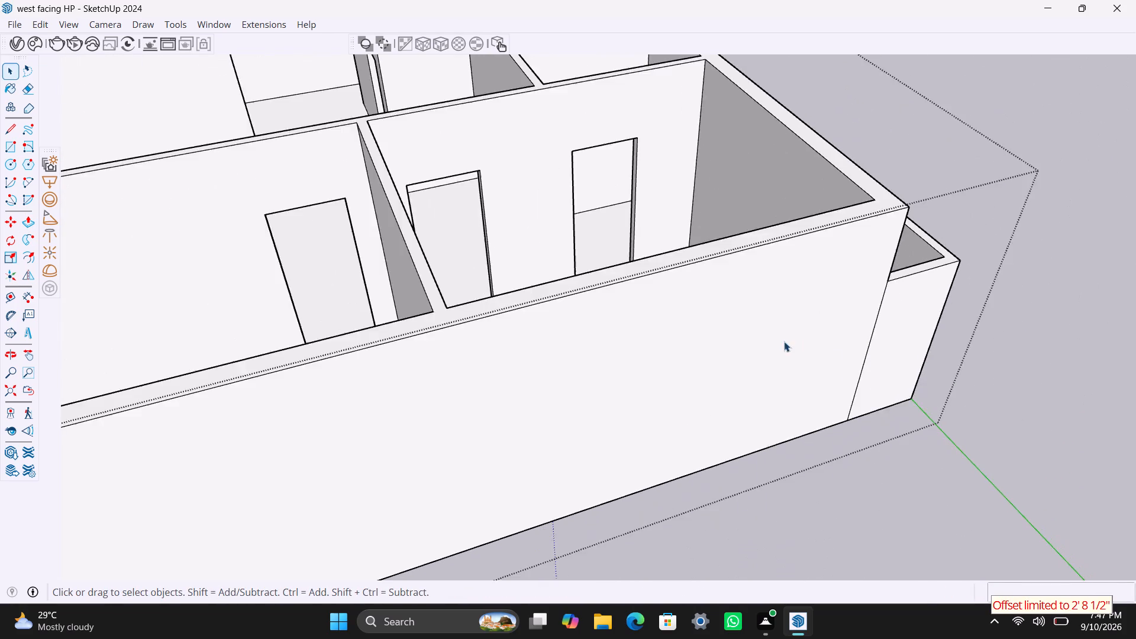
scroll(784, 341, down, 13)
click(940, 315)
click(738, 381)
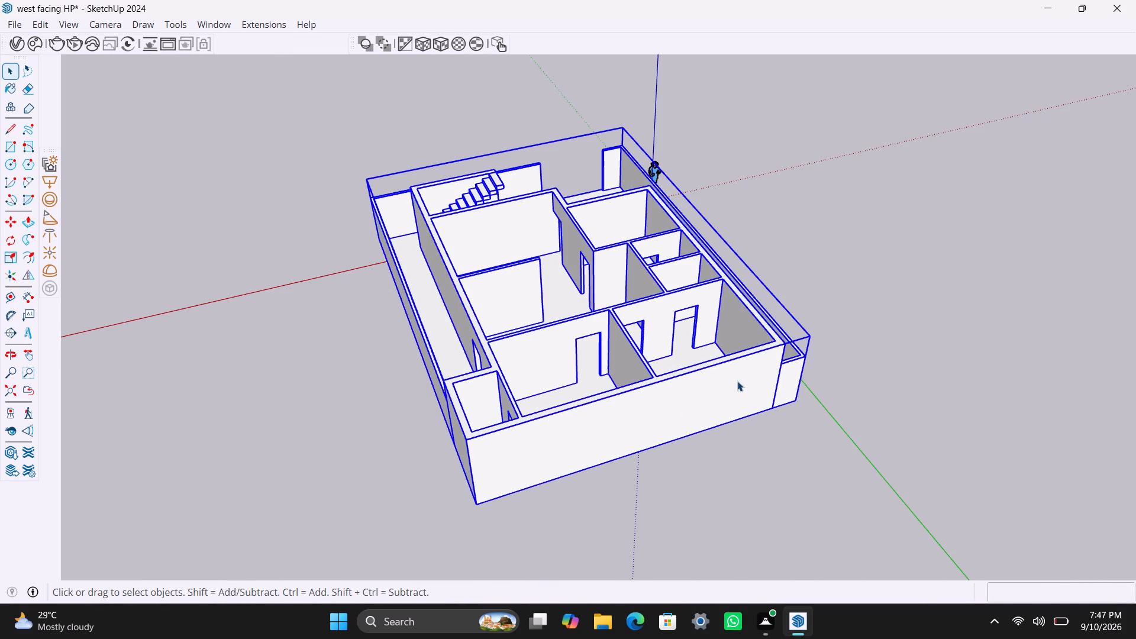
right_click(709, 373)
click(734, 350)
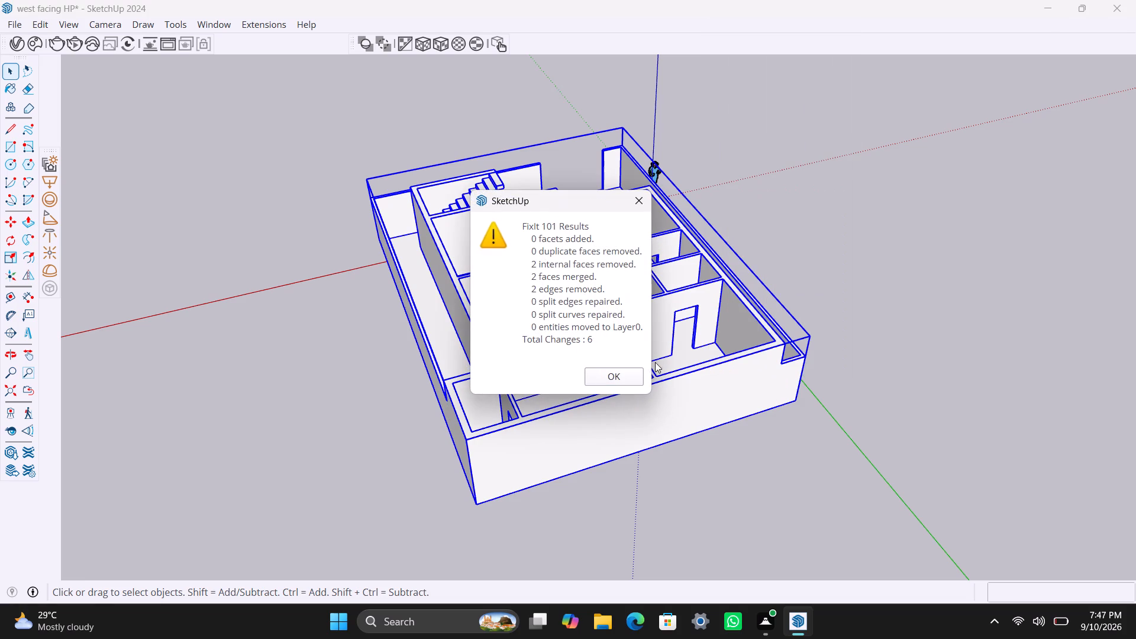
click(622, 372)
right_click(690, 376)
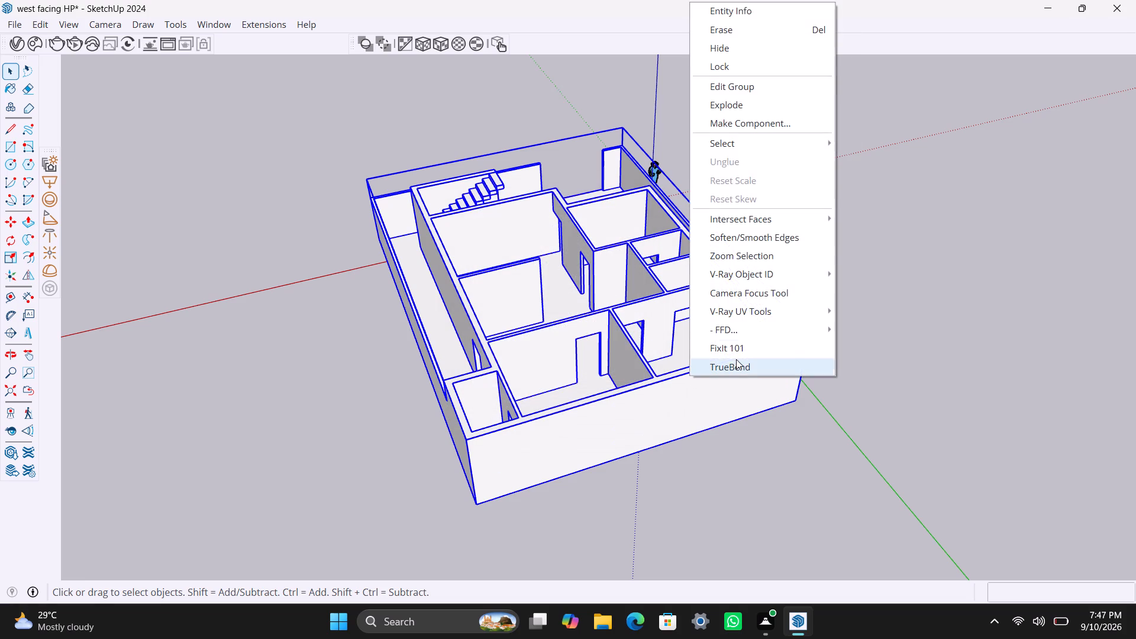
click(737, 348)
click(604, 376)
drag(960, 388, 954, 392)
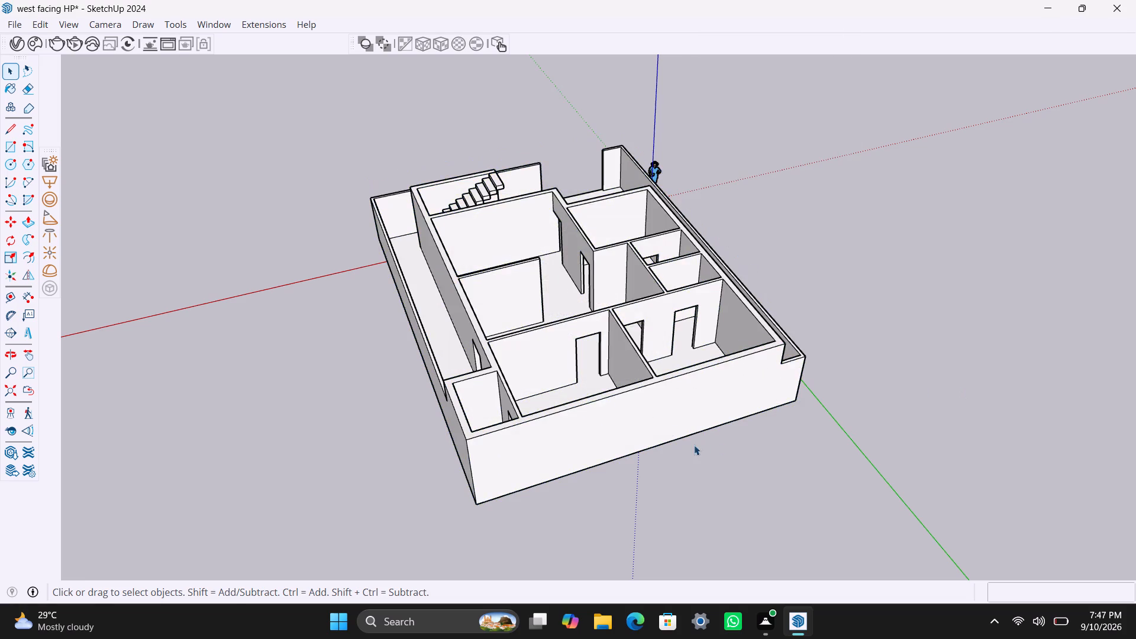
Save the house model with the cleaned-up geometry.
scroll(642, 411, down, 5)
middle_drag(463, 360, 1088, 338)
scroll(679, 372, down, 4)
middle_drag(585, 384, 846, 372)
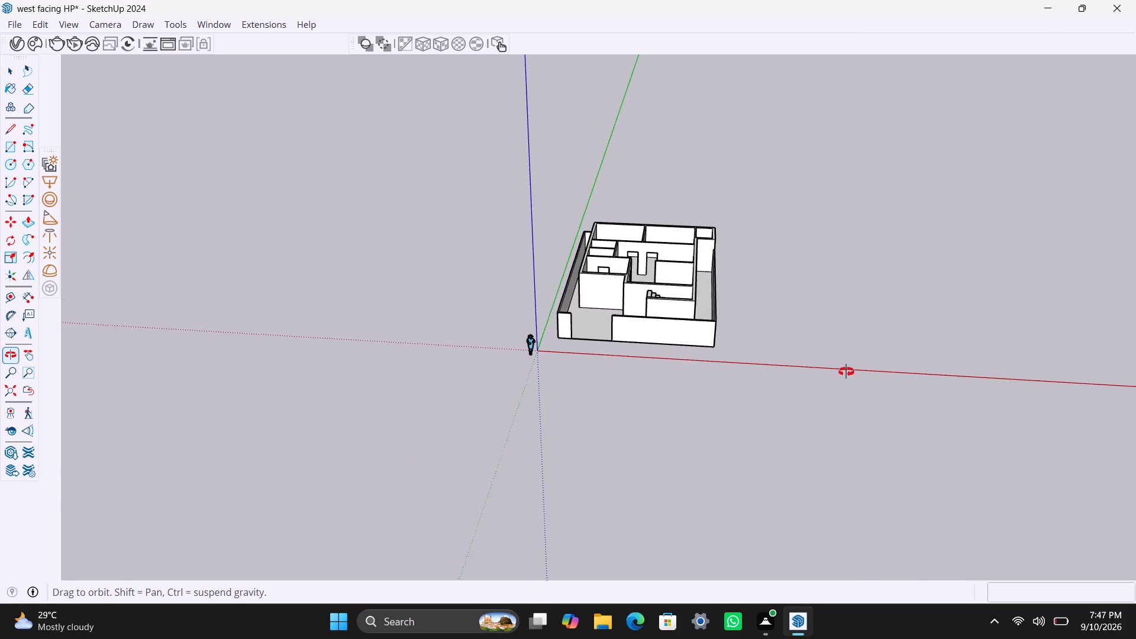
middle_drag(846, 372, 845, 373)
key(ctrl+s)
key(space)
Examine the room layout, door openings and boundary wall of the whole house from the front and from above.
scroll(639, 319, down, 1)
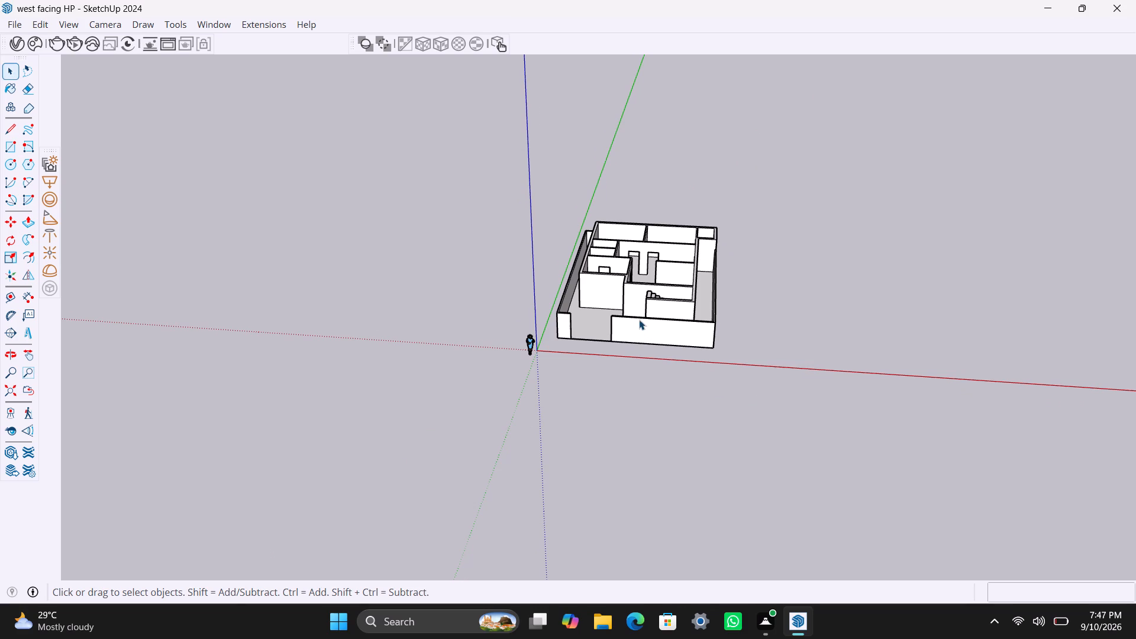
scroll(639, 319, down, 1)
middle_drag(643, 314, 717, 418)
scroll(686, 339, up, 2)
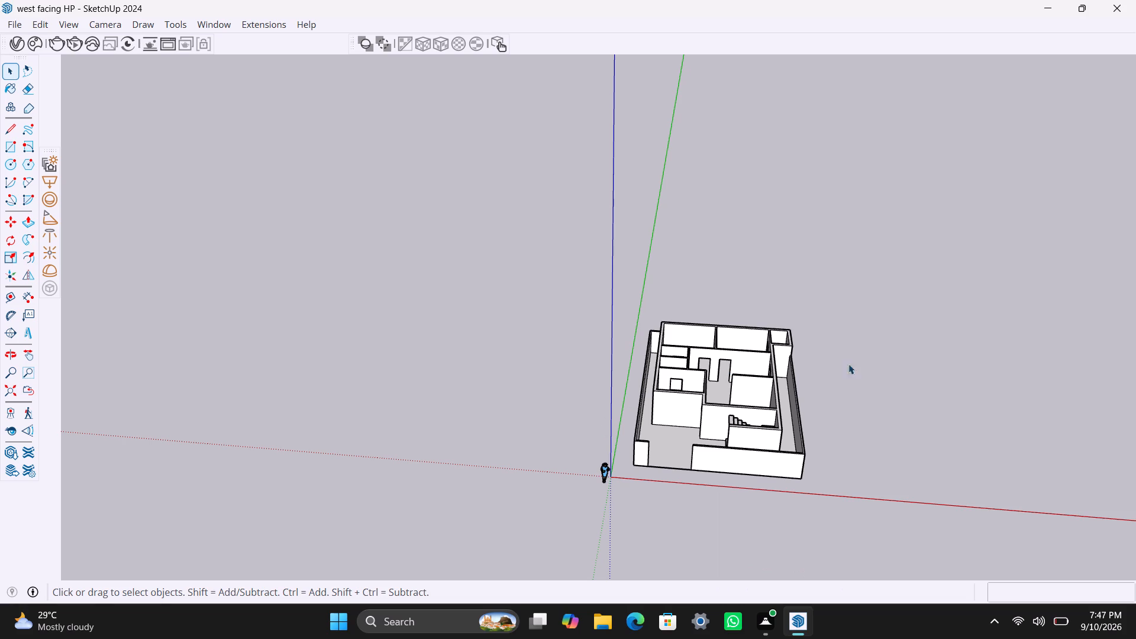
scroll(716, 325, up, 3)
middle_drag(696, 346, 690, 494)
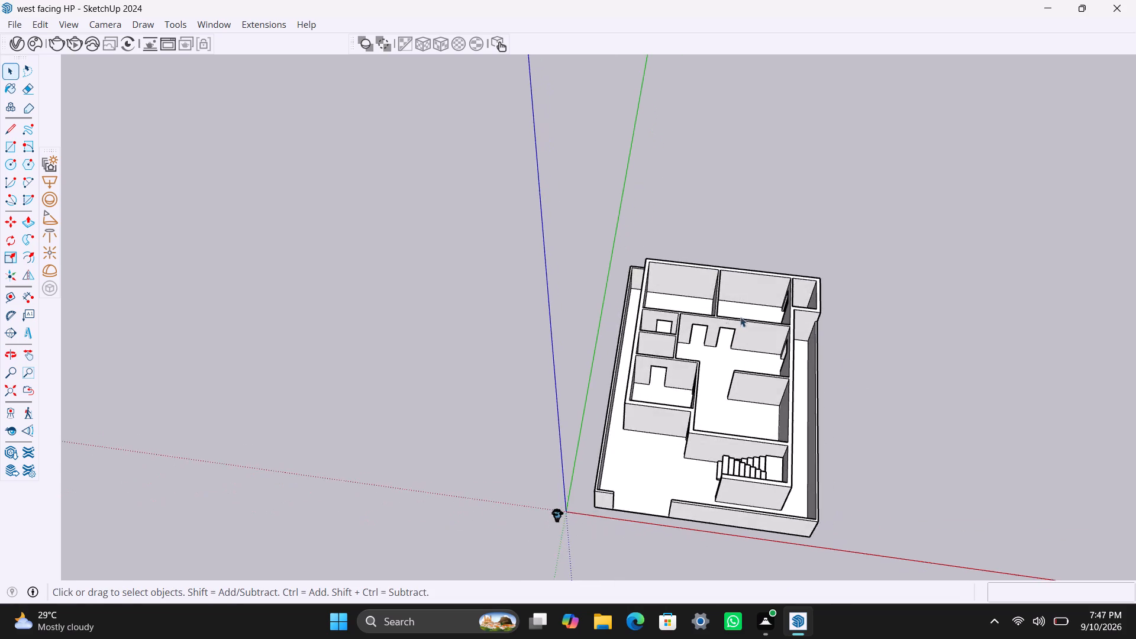
scroll(728, 314, up, 8)
middle_drag(734, 398, 793, 327)
scroll(802, 402, down, 3)
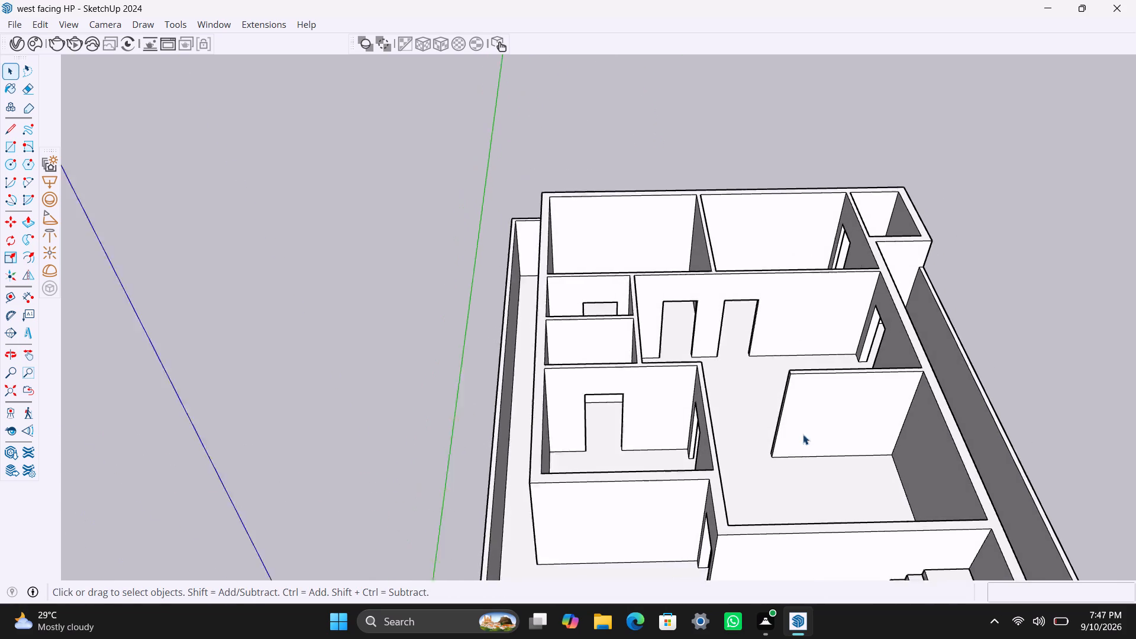
scroll(803, 434, down, 5)
shift+middle_drag(761, 461, 699, 373)
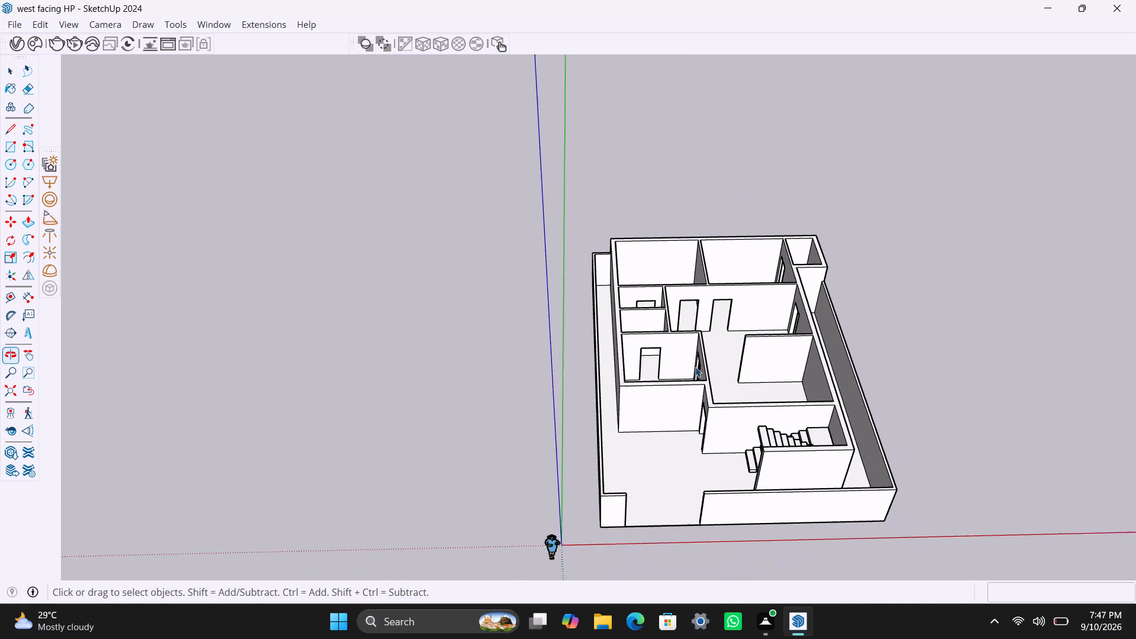
Inspect the staircase up close, checking its top step against the adjoining side wall and the lower flight beneath it.
scroll(698, 369, up, 1)
scroll(786, 457, up, 3)
middle_drag(760, 459, 766, 457)
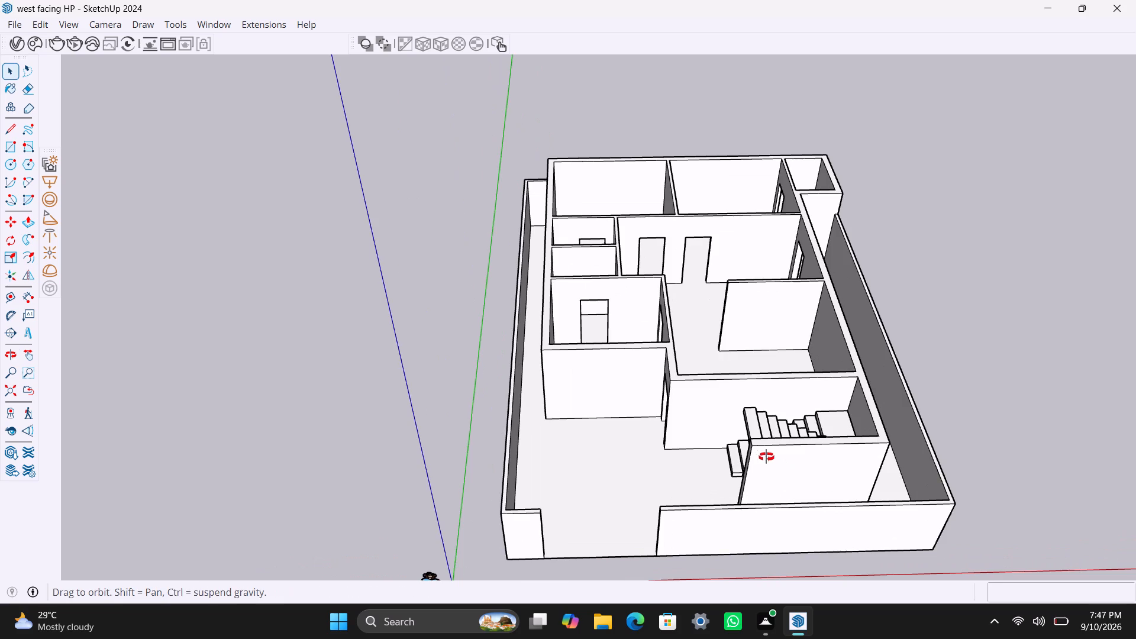
middle_drag(766, 457, 825, 343)
scroll(767, 362, up, 8)
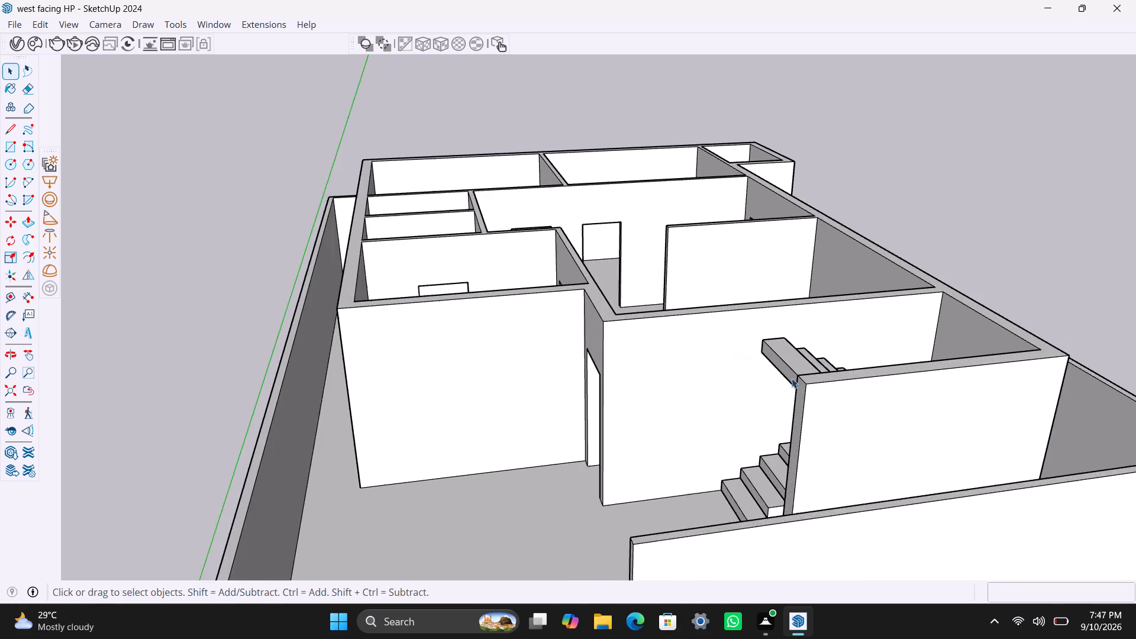
middle_drag(798, 376, 772, 447)
scroll(841, 367, up, 4)
scroll(854, 319, up, 7)
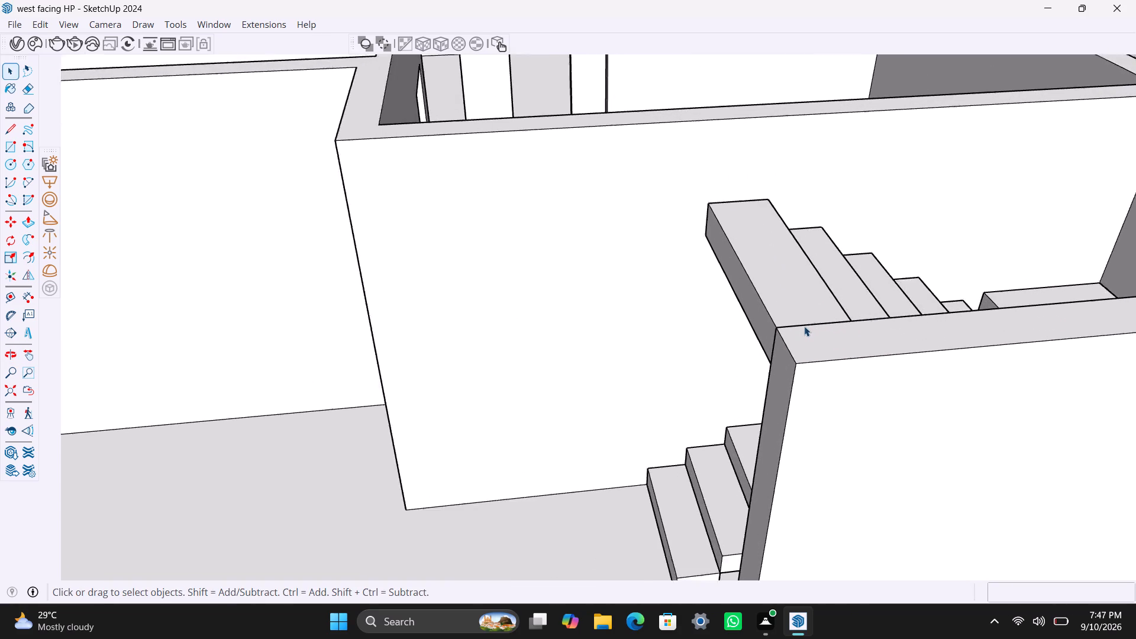
scroll(804, 326, up, 4)
middle_drag(767, 353, 807, 281)
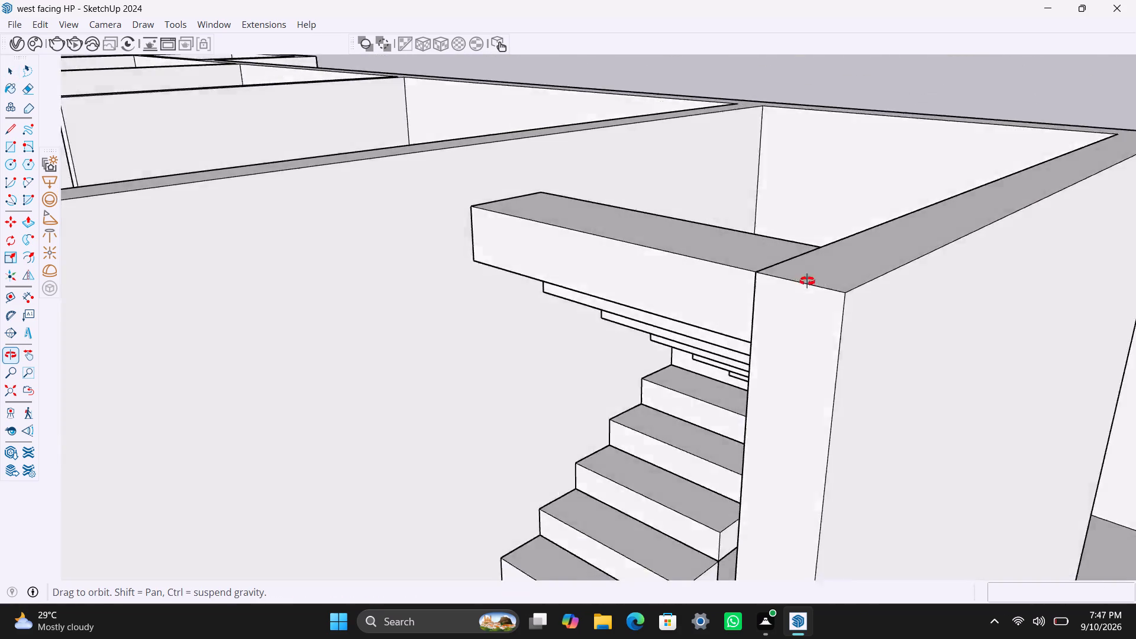
middle_drag(807, 281, 674, 298)
scroll(745, 308, down, 20)
scroll(745, 308, down, 5)
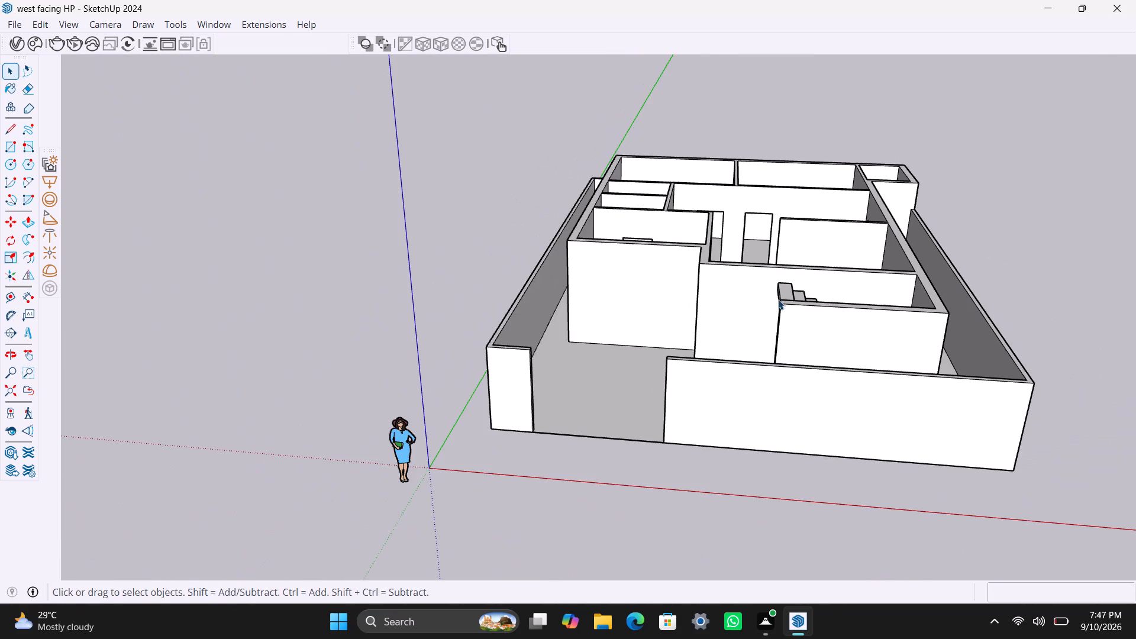
middle_drag(778, 314, 798, 319)
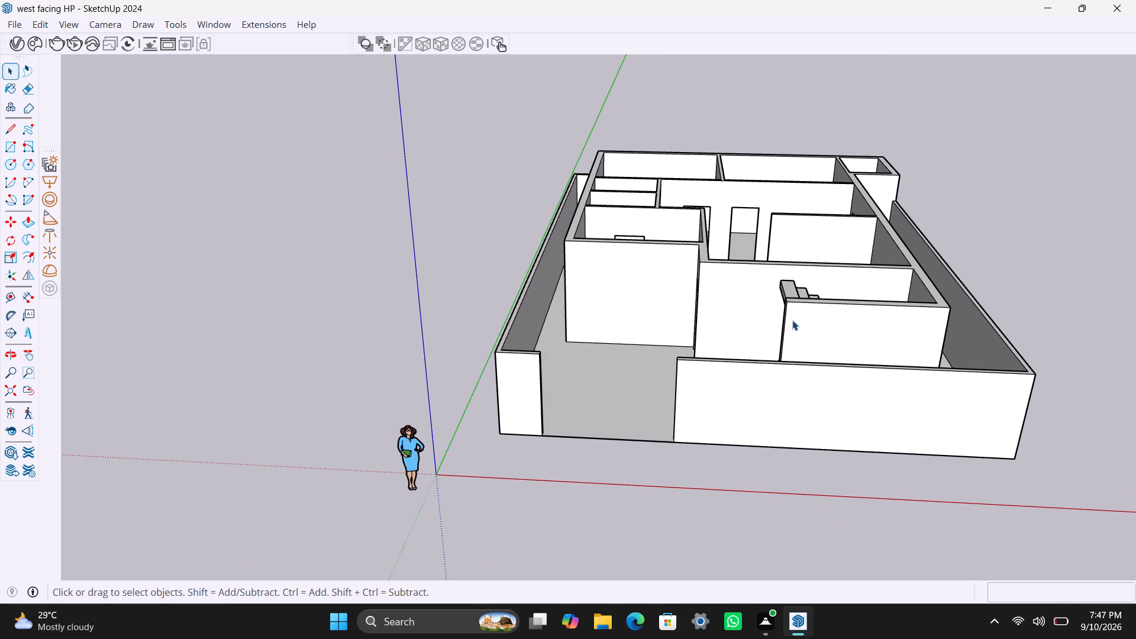
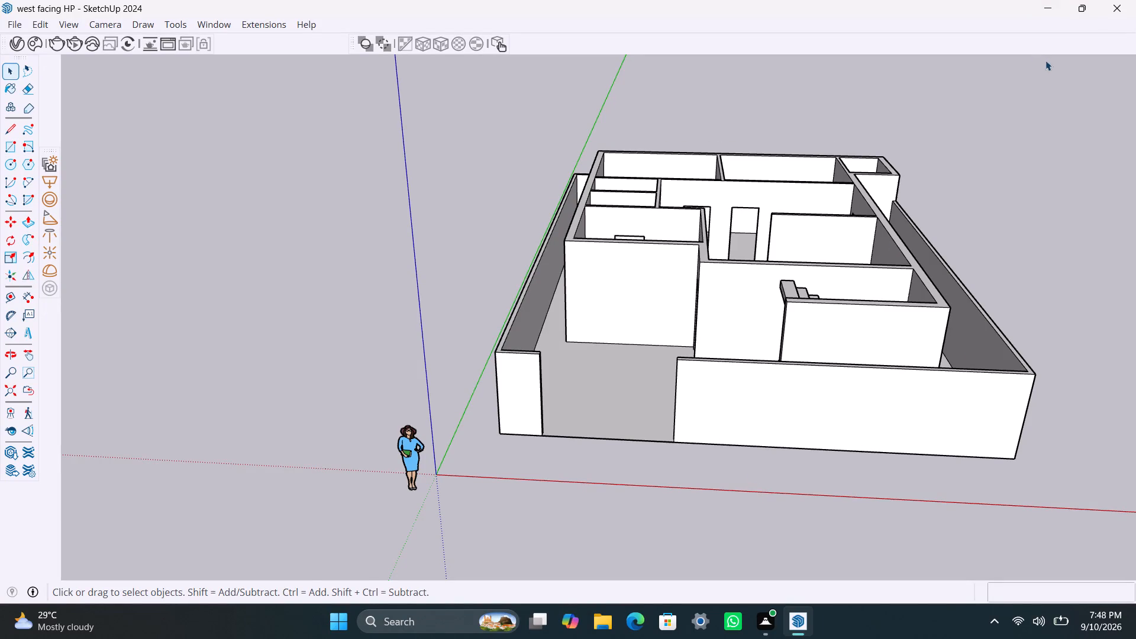
Examine the room layout, staircase and boundary wall of the whole house from the front, from above and from the long side.
scroll(615, 329, down, 2)
scroll(627, 304, up, 4)
middle_drag(698, 292, 687, 321)
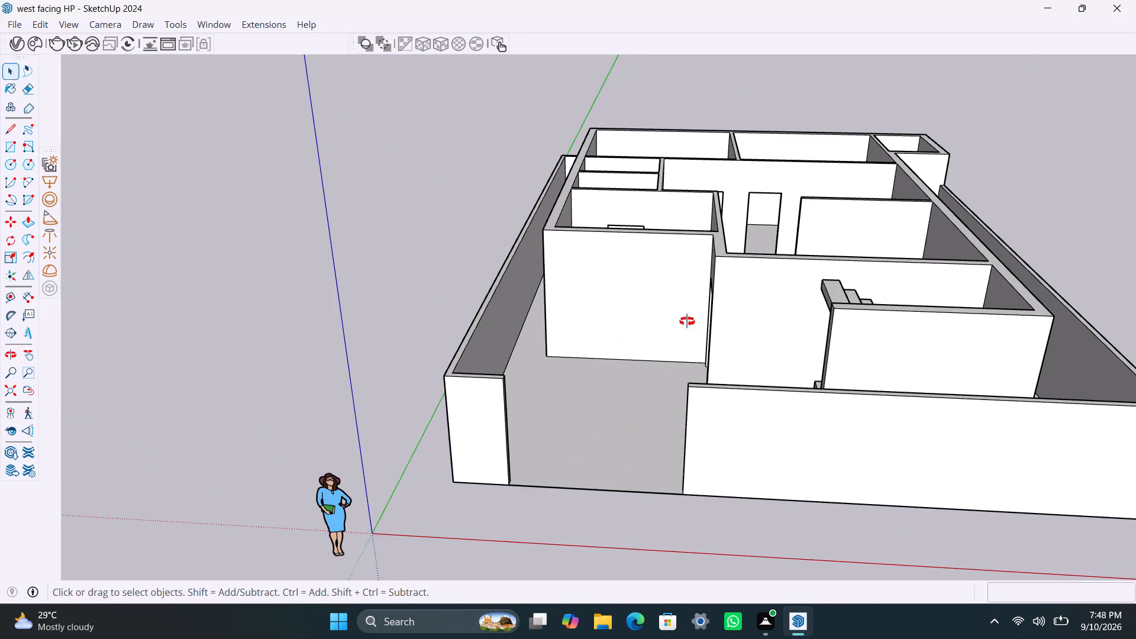
middle_drag(687, 321, 663, 379)
scroll(769, 312, down, 4)
middle_drag(723, 335, 756, 336)
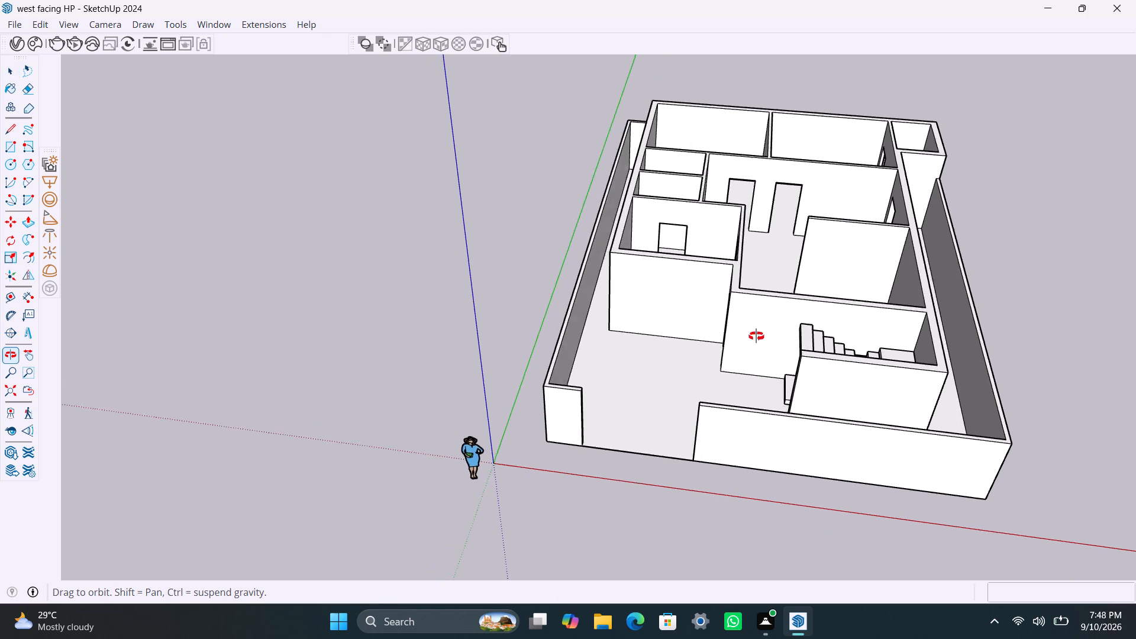
middle_drag(756, 336, 772, 337)
scroll(964, 257, up, 3)
middle_drag(806, 318, 770, 430)
scroll(825, 392, up, 2)
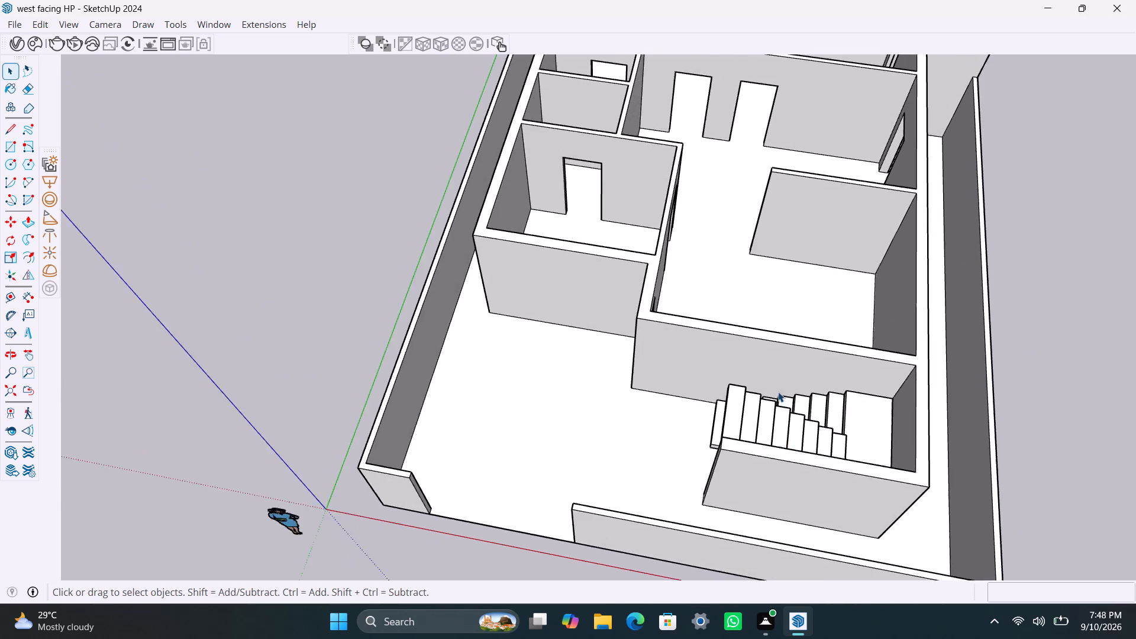
scroll(778, 392, up, 1)
scroll(773, 394, down, 7)
scroll(808, 343, down, 2)
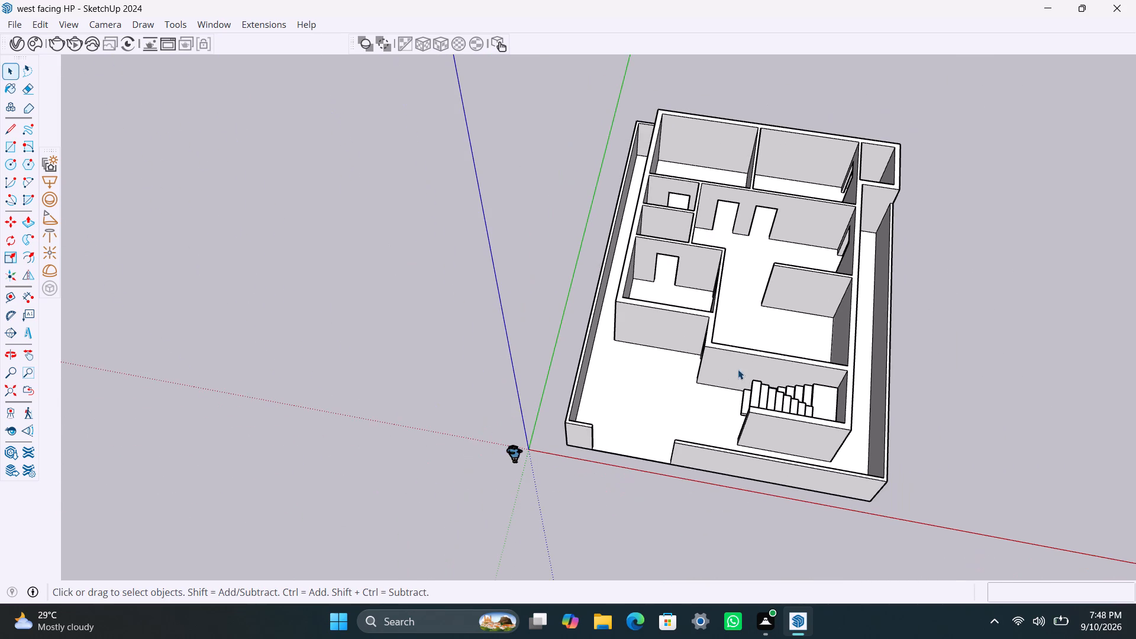
shift+middle_drag(703, 380, 942, 363)
scroll(892, 385, up, 2)
scroll(930, 357, down, 2)
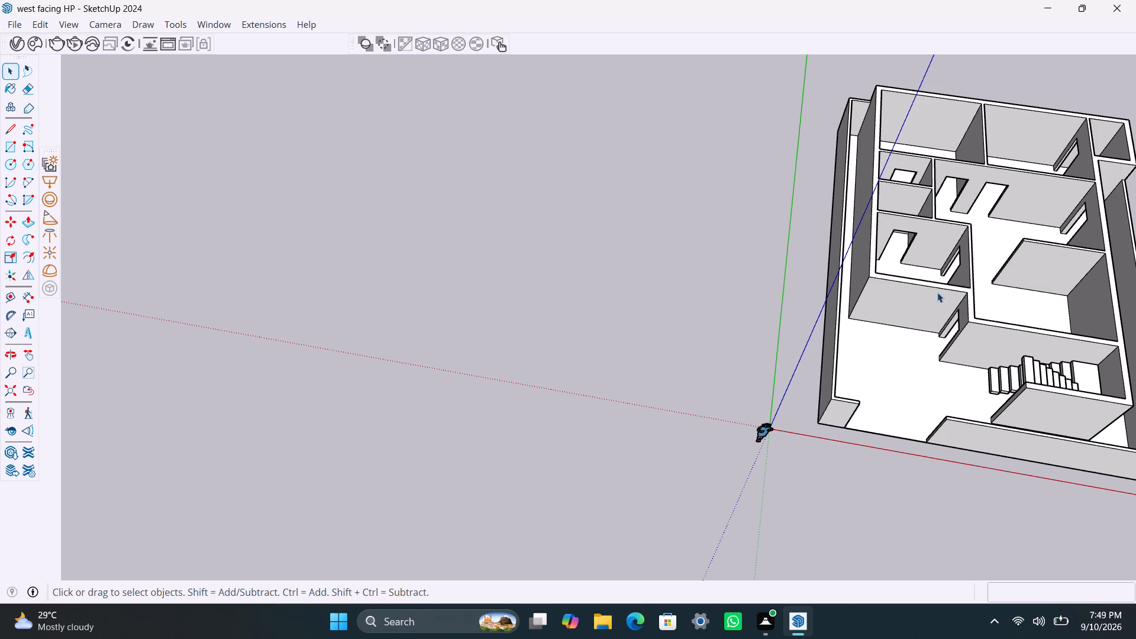
scroll(743, 333, down, 4)
middle_drag(693, 344, 1106, 286)
scroll(683, 295, down, 4)
middle_drag(638, 324, 857, 308)
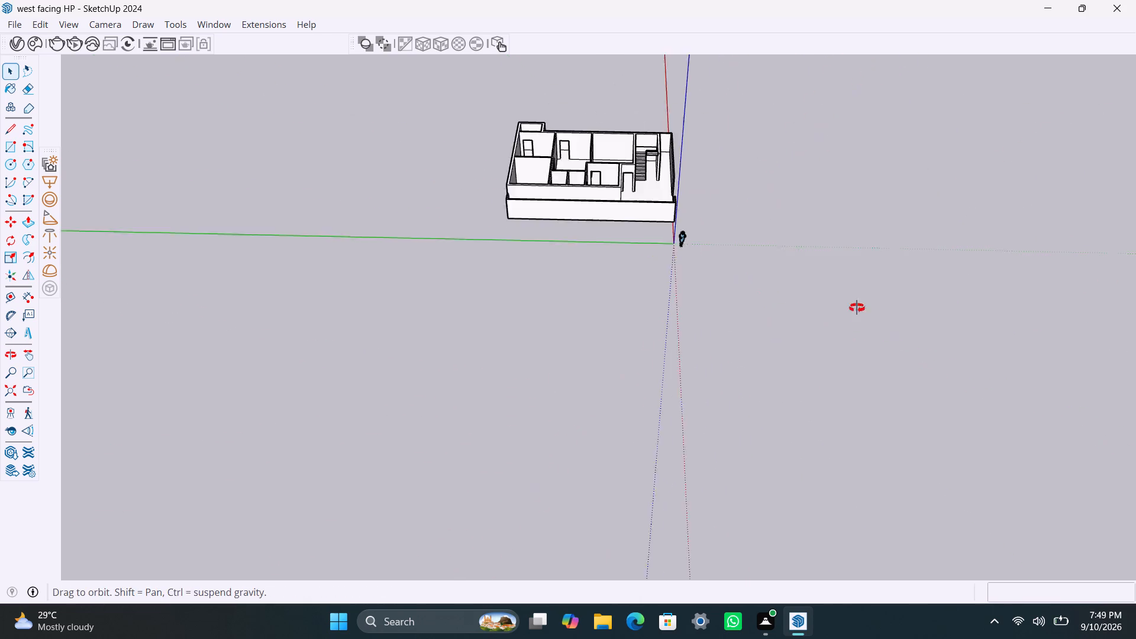
middle_drag(857, 308, 857, 307)
scroll(533, 207, up, 3)
shift+middle_drag(654, 214, 686, 364)
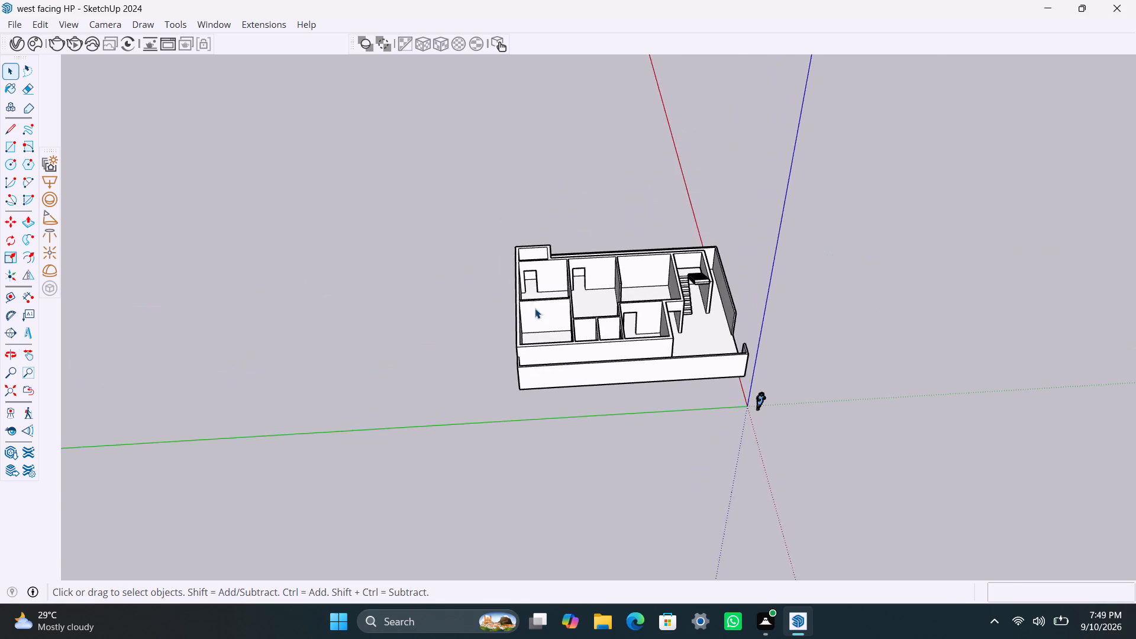
Open the house group and place a vertical guide on the long outer wall about 4' 1" from its rear corner.
scroll(605, 338, up, 4)
middle_drag(525, 356, 518, 392)
scroll(441, 350, up, 2)
scroll(492, 376, up, 3)
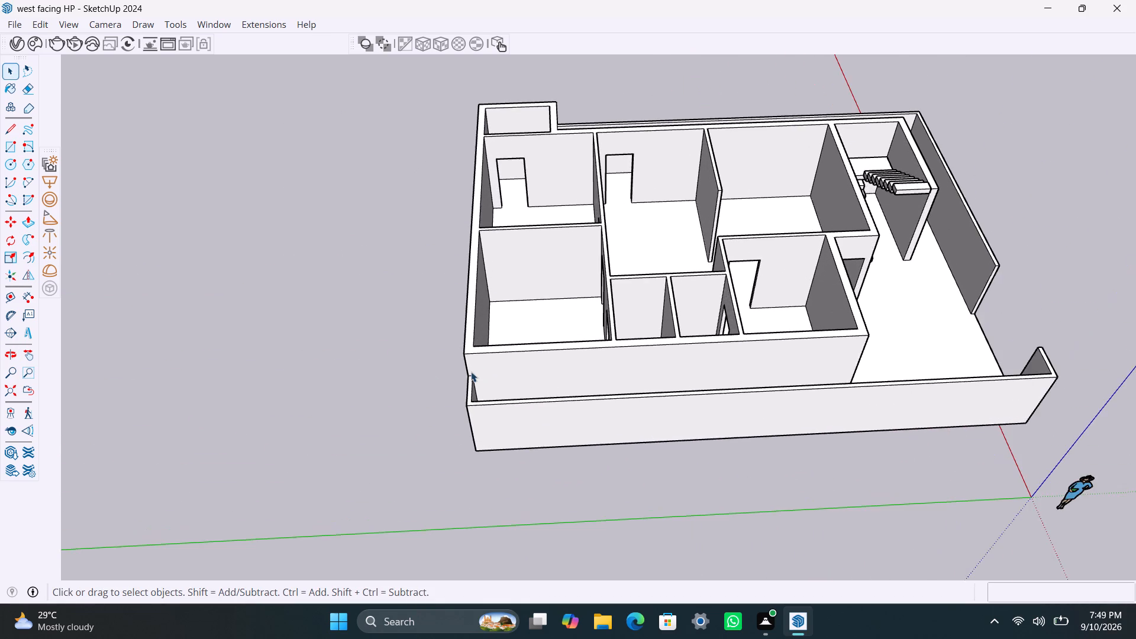
scroll(480, 369, up, 2)
key(t)
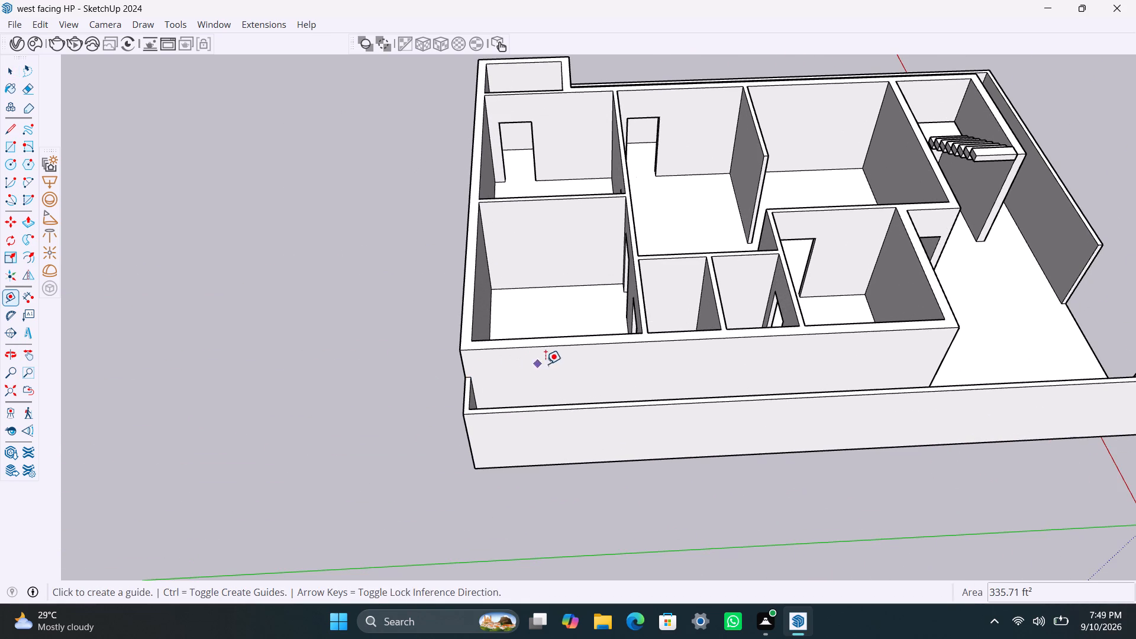
key(space)
double_click(546, 364)
scroll(537, 363, up, 3)
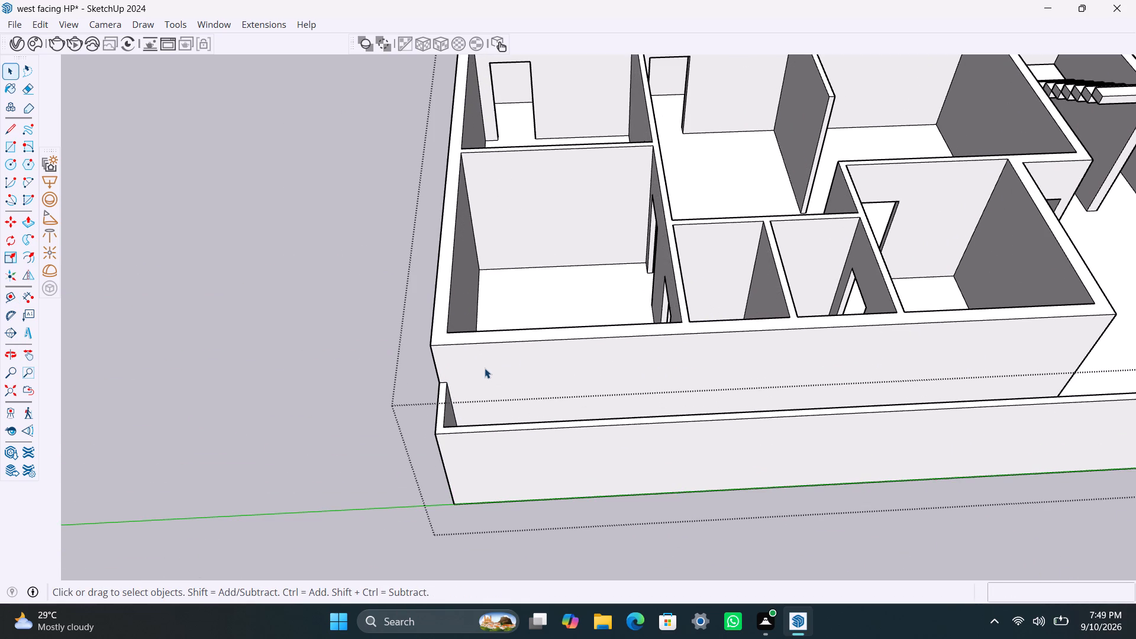
scroll(417, 354, up, 1)
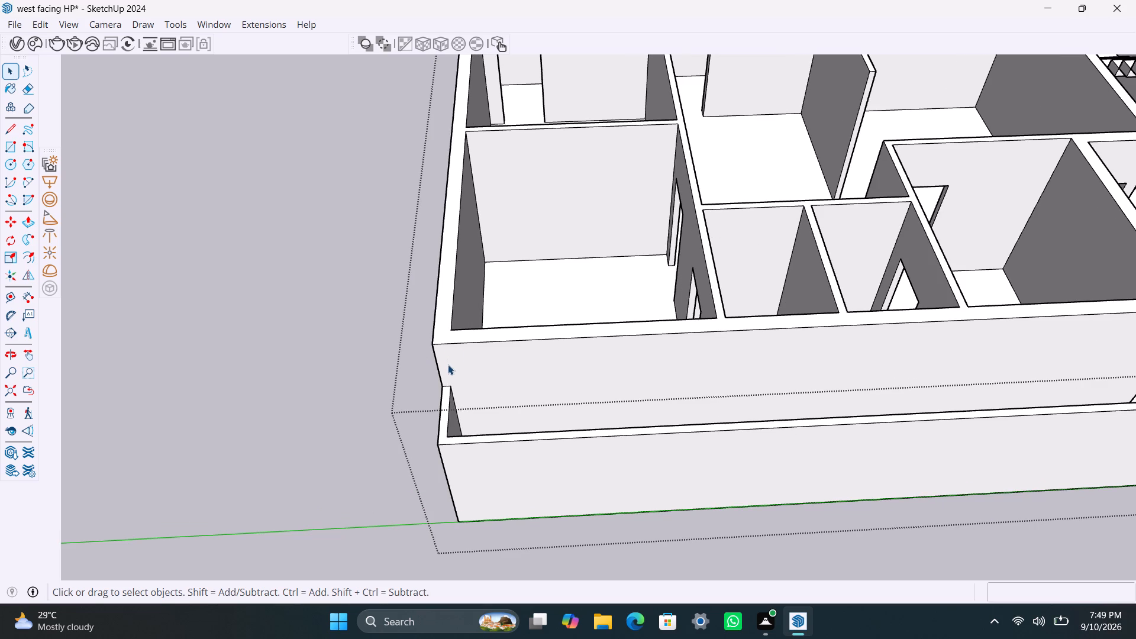
key(t)
click(441, 366)
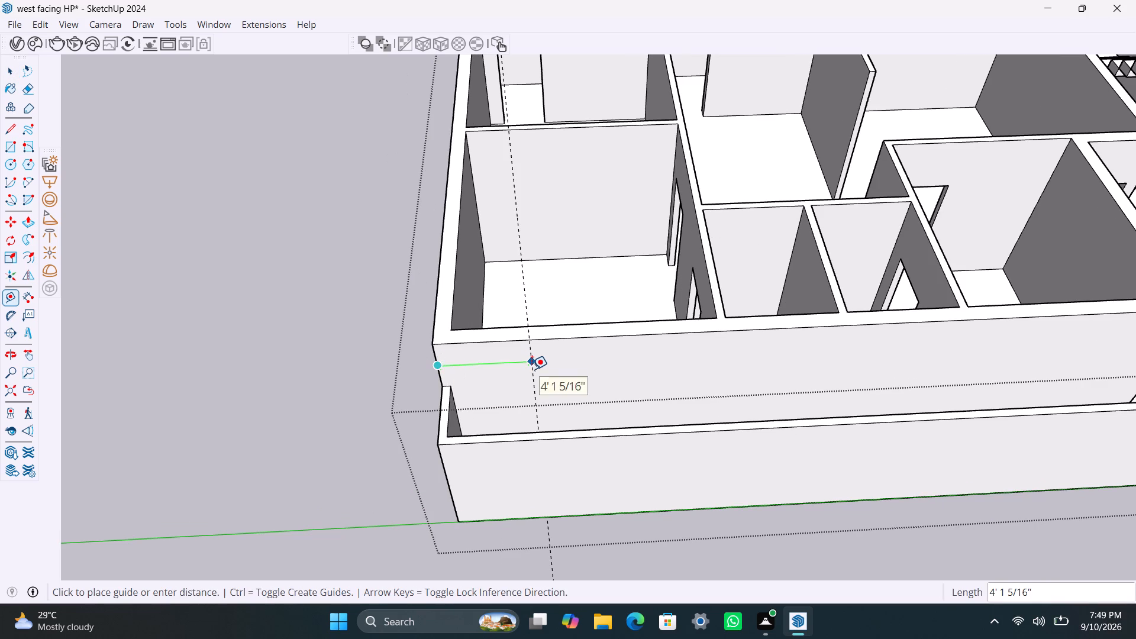
click(532, 369)
Place a second vertical guide on the long outer wall, 4' beyond the first guide.
click(529, 364)
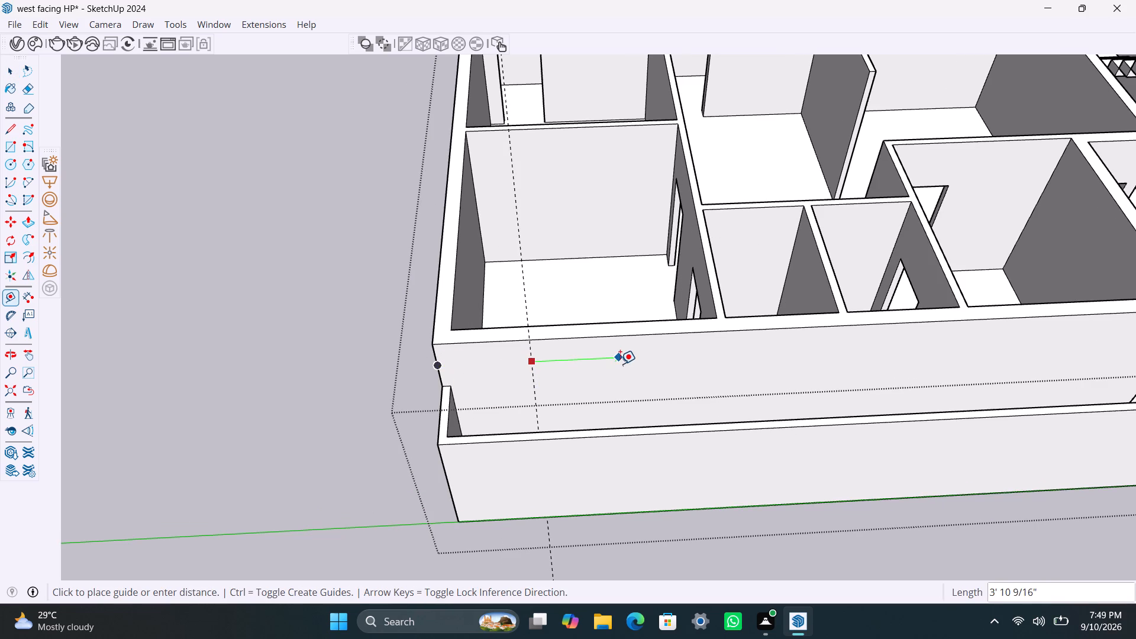
key(space)
key(t)
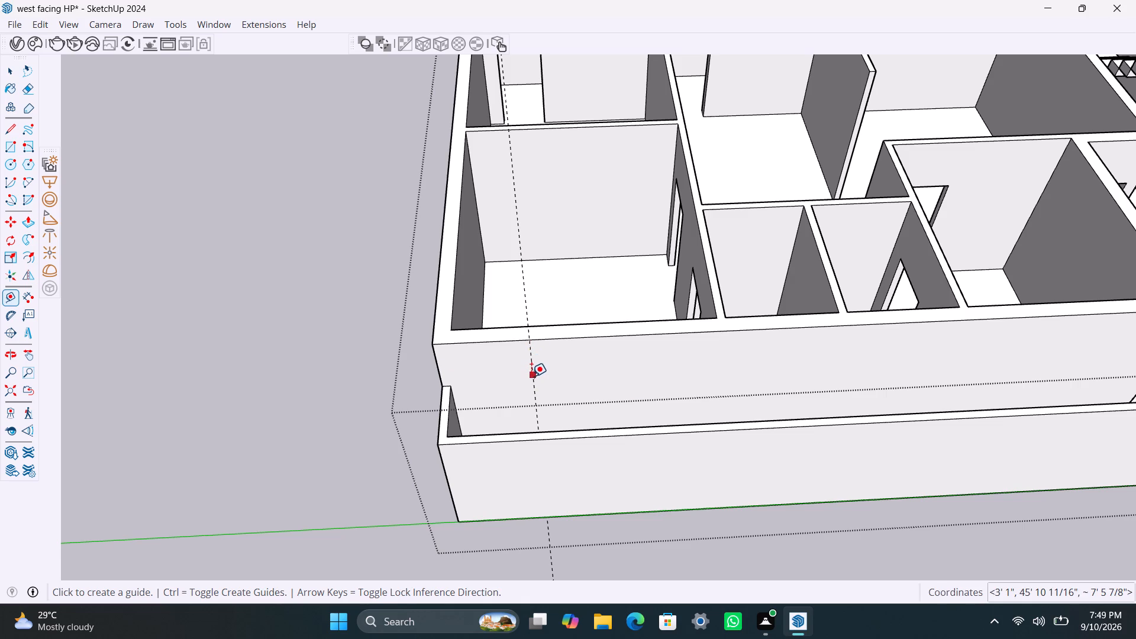
click(531, 376)
text(4')
key(Return)
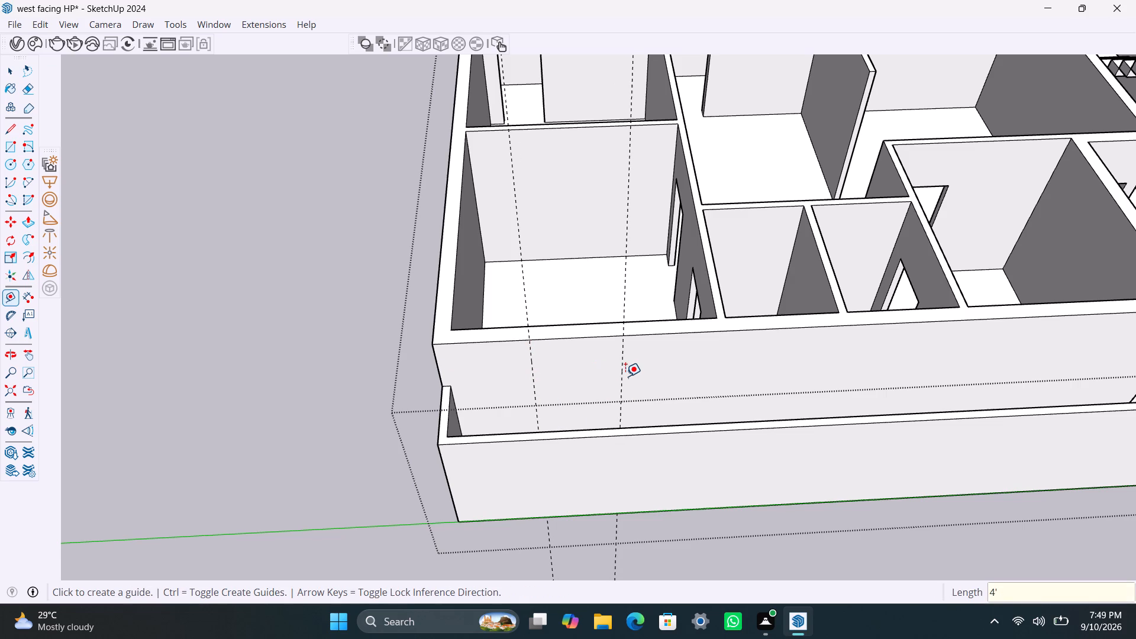
Place a horizontal guide 3' below the outer wall's top edge and another 4' below that one.
drag(576, 340, 576, 348)
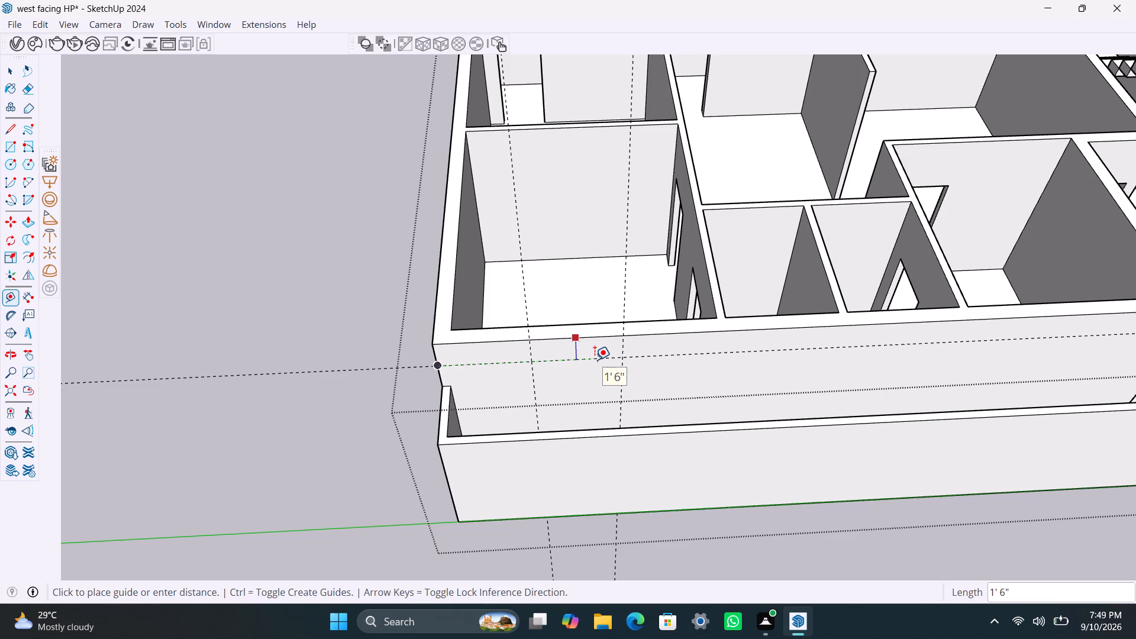
text(3')
key(Return)
scroll(617, 382, up, 3)
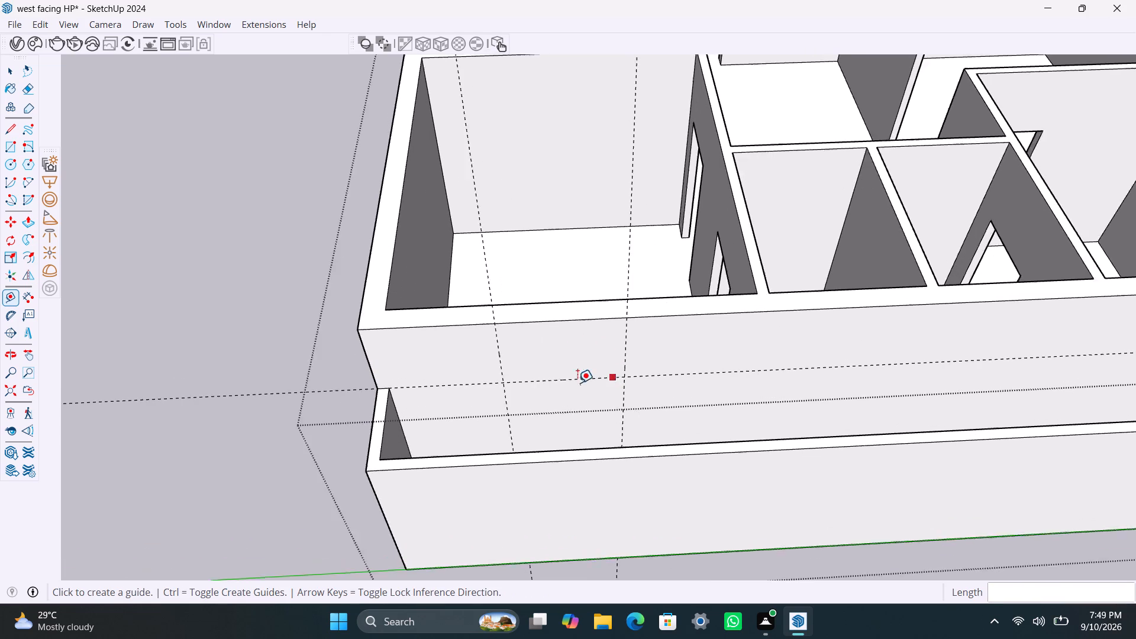
scroll(577, 383, up, 3)
click(563, 378)
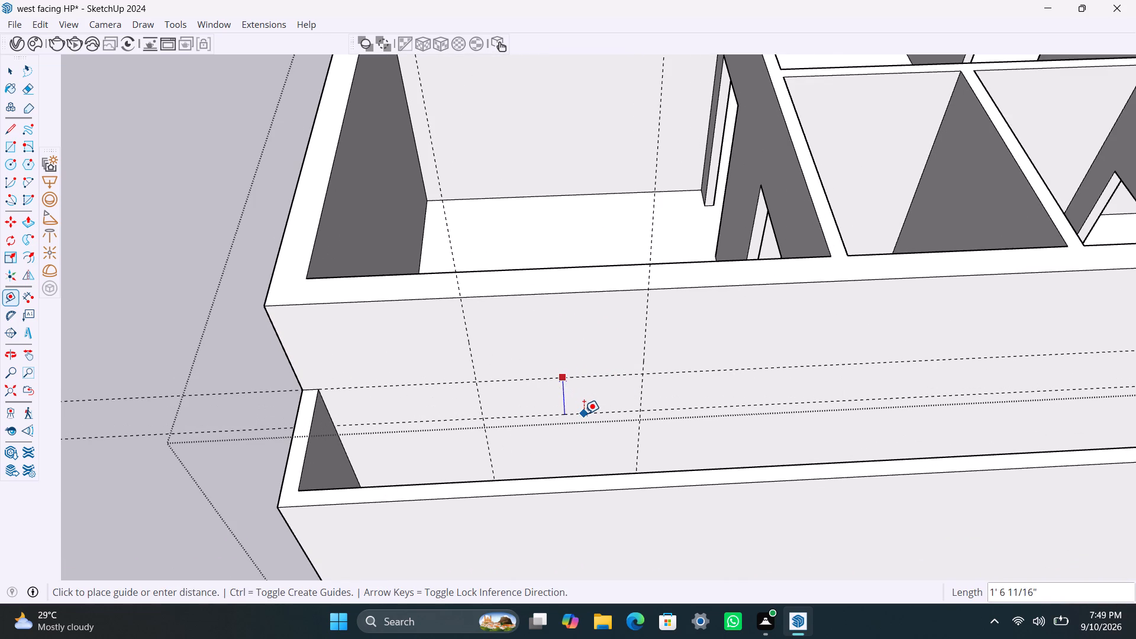
text(4')
key(Return)
key(space)
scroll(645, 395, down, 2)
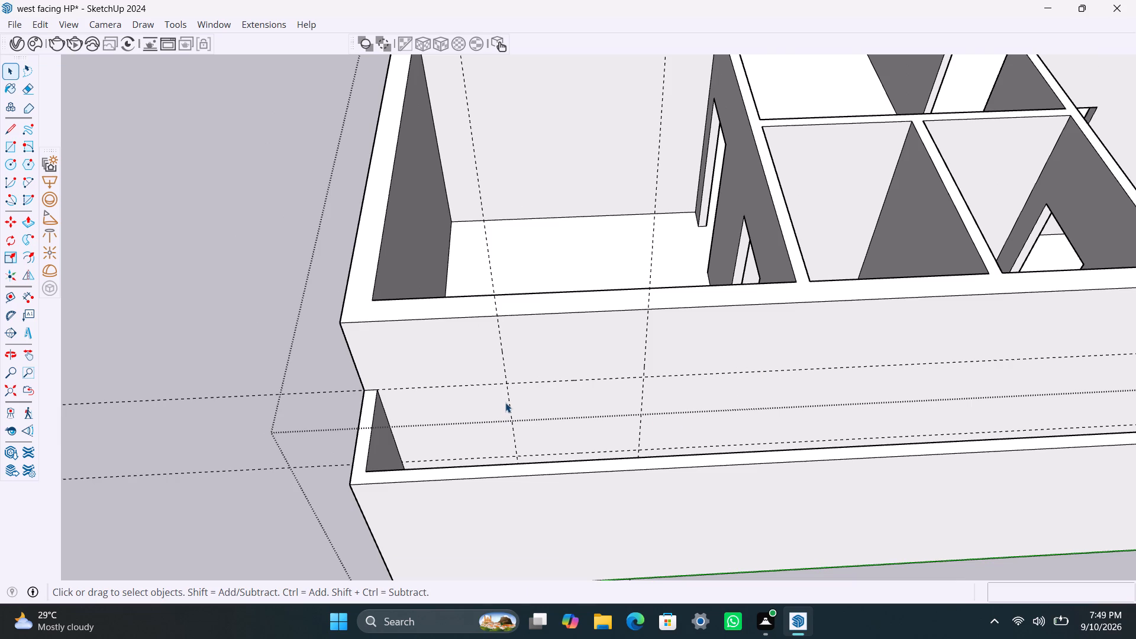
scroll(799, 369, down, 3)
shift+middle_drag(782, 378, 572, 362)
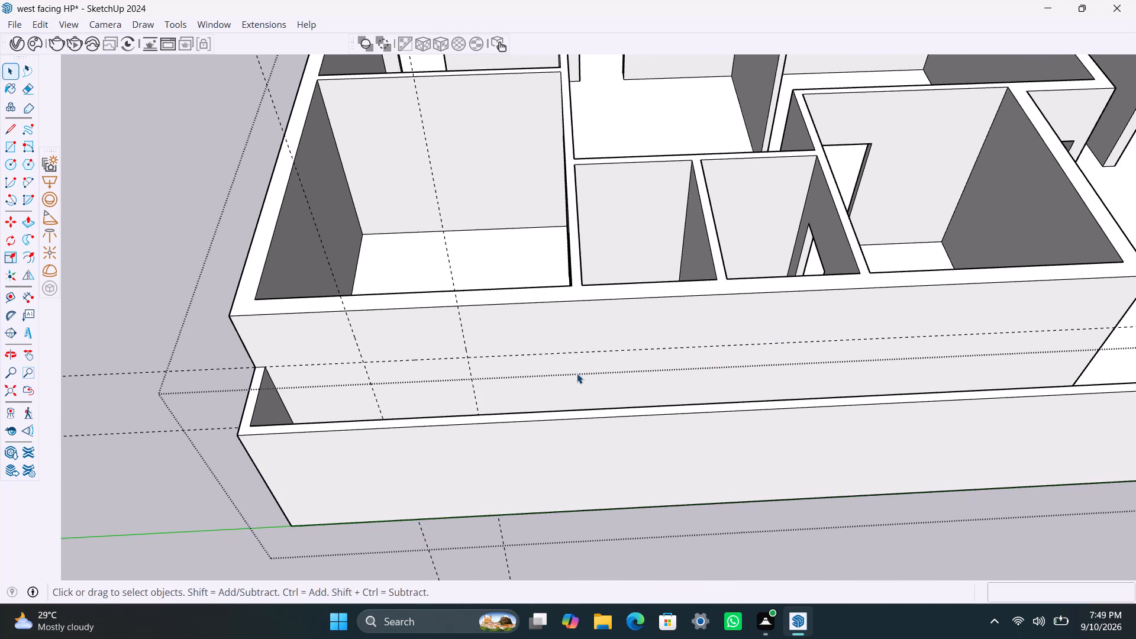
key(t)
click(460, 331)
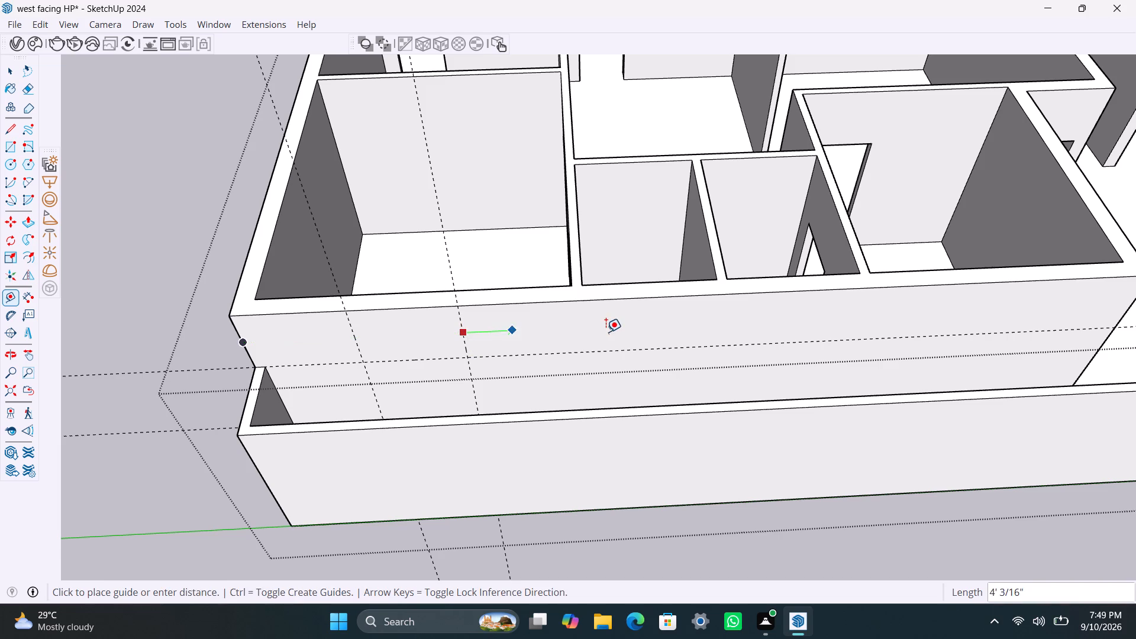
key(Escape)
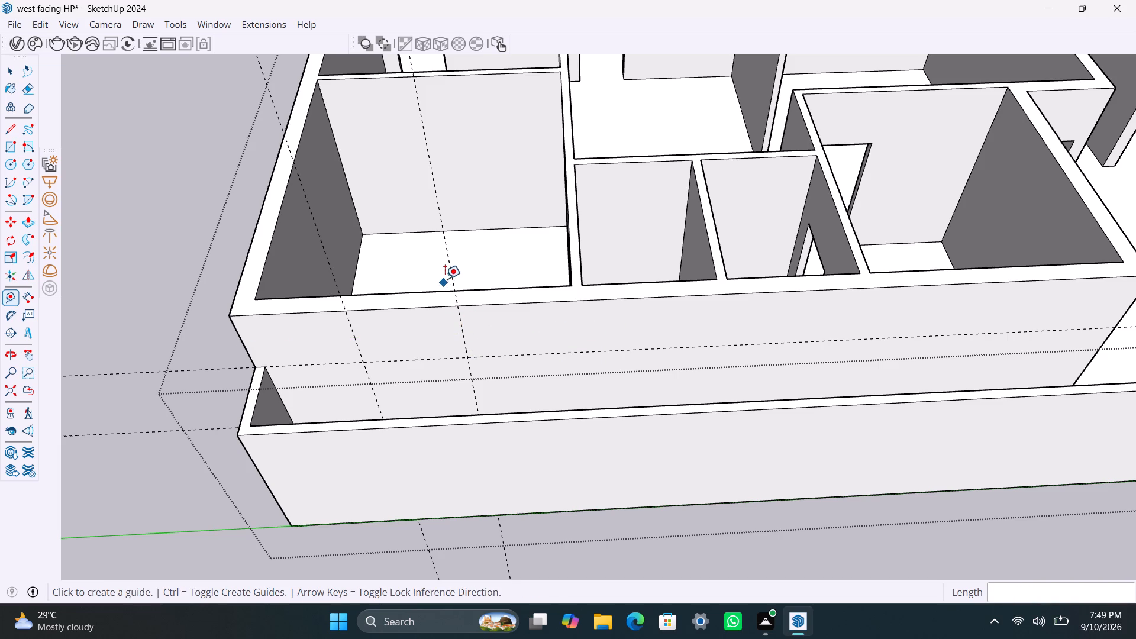
Place two vertical guides 3' apart on the long outer wall alongside the first small room.
drag(448, 272, 603, 303)
drag(606, 275, 665, 288)
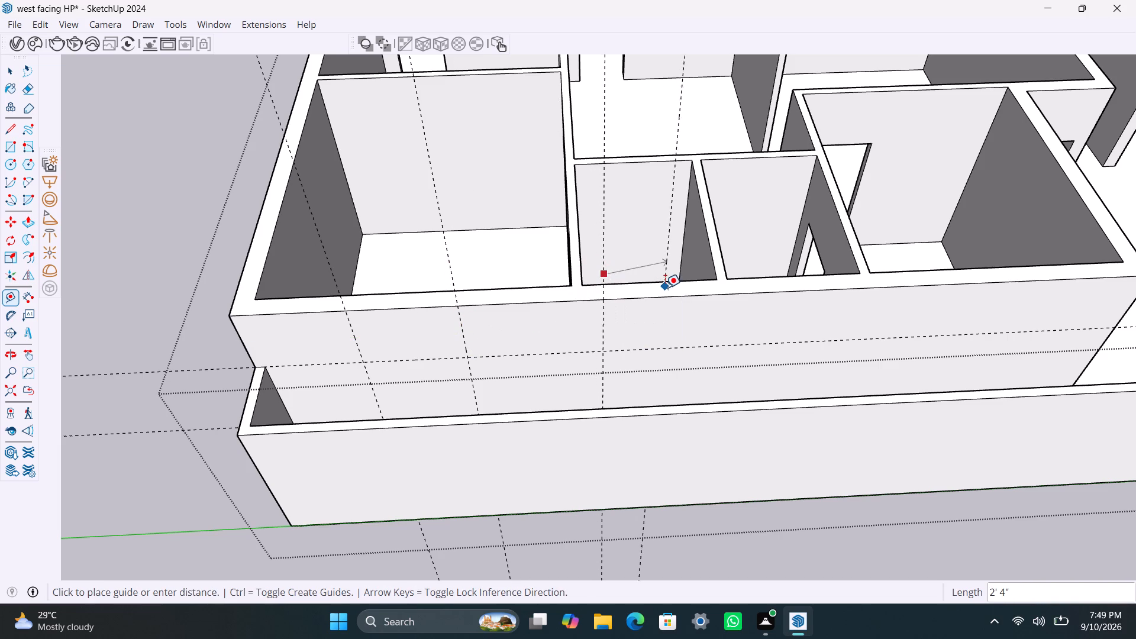
drag(665, 288, 679, 299)
text(3')
key(Return)
Place a horizontal guide 3' from the outer wall's top edge beside the small rooms.
click(656, 298)
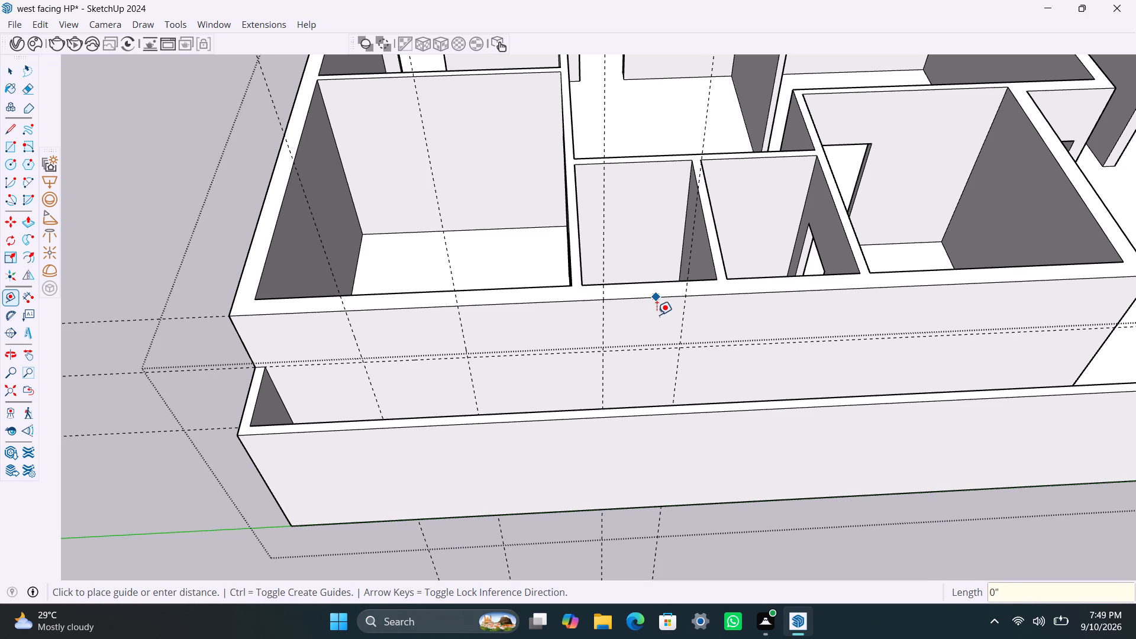
text(3')
key(Return)
Place a vertical guide about 2.5' past the last one beside the second small room, and another 3' beyond it.
scroll(653, 343, up, 2)
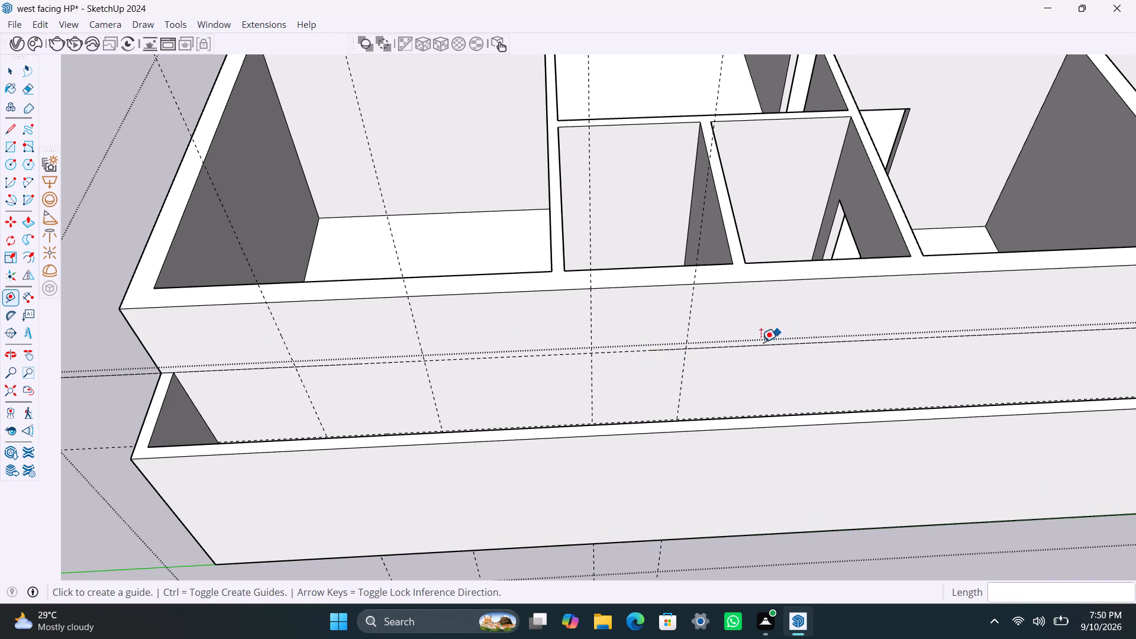
drag(692, 298, 771, 322)
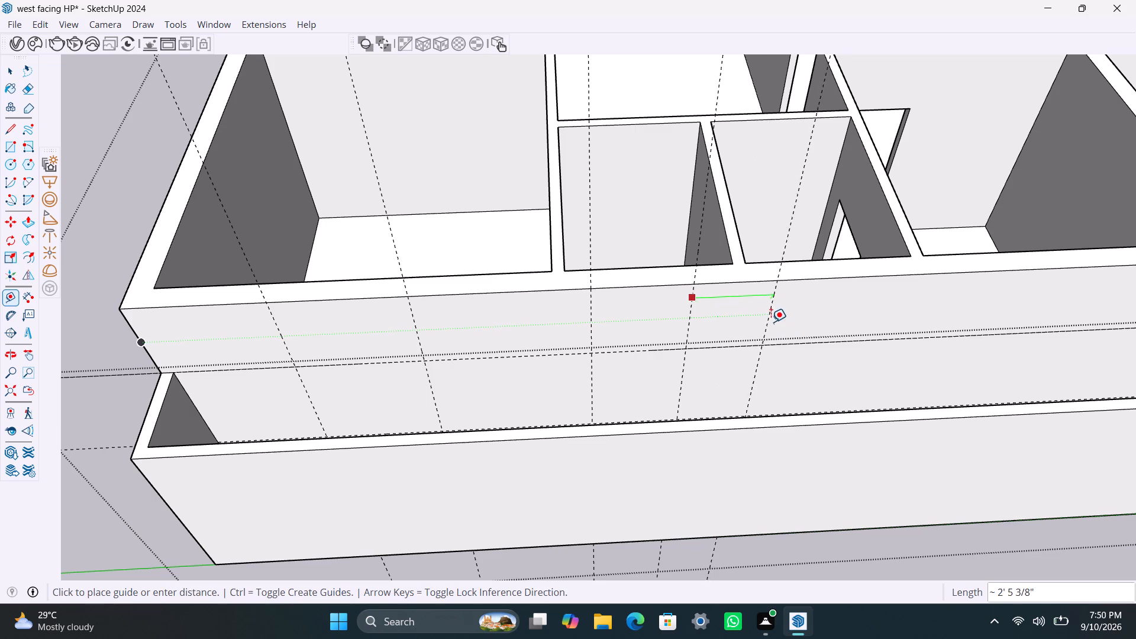
drag(771, 322, 784, 327)
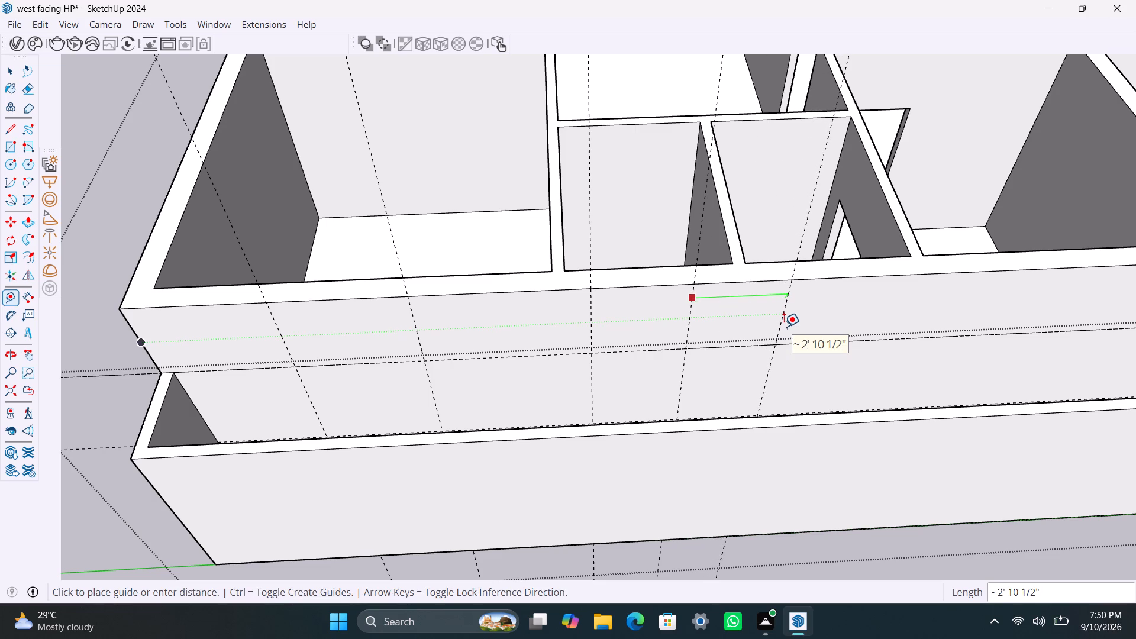
drag(784, 327, 773, 328)
drag(774, 320, 827, 324)
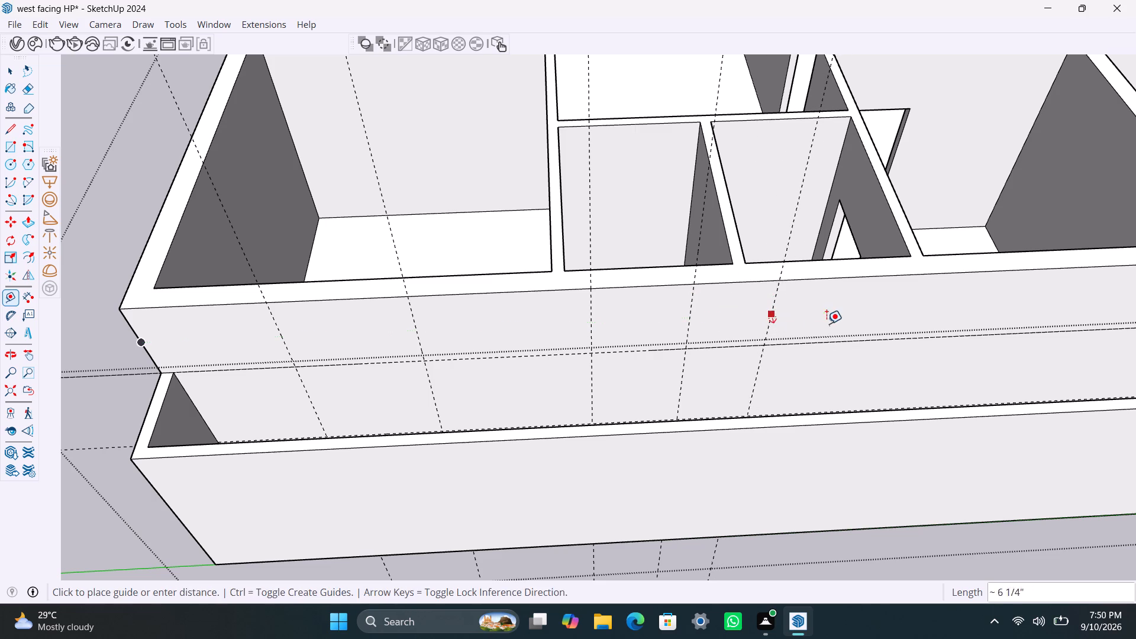
drag(827, 324, 834, 325)
key(space)
key(t)
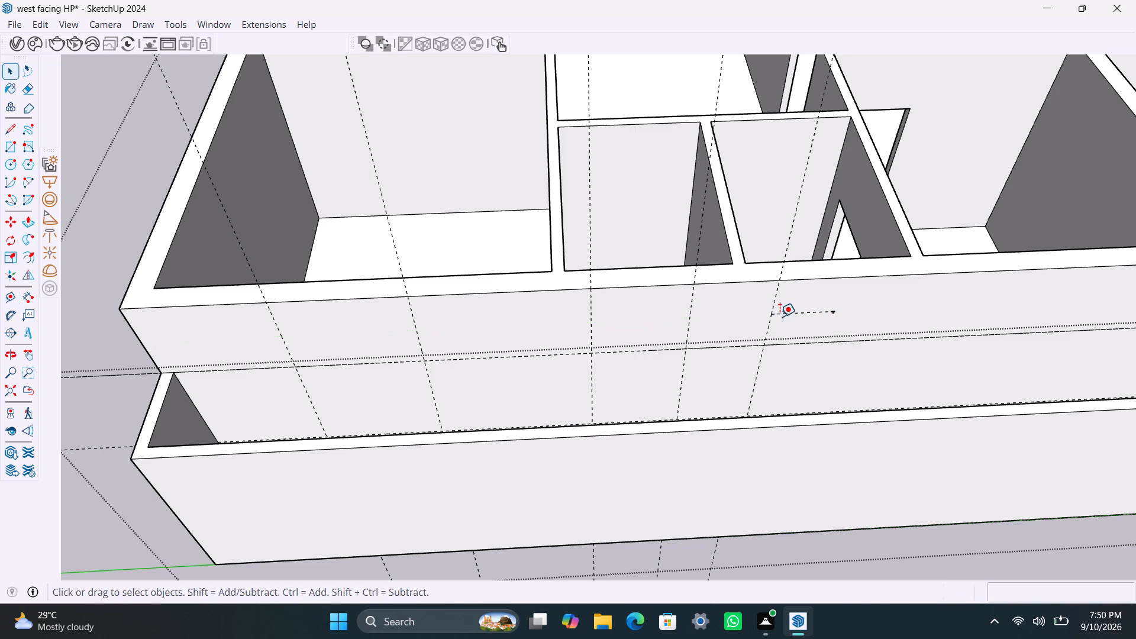
drag(779, 296, 840, 306)
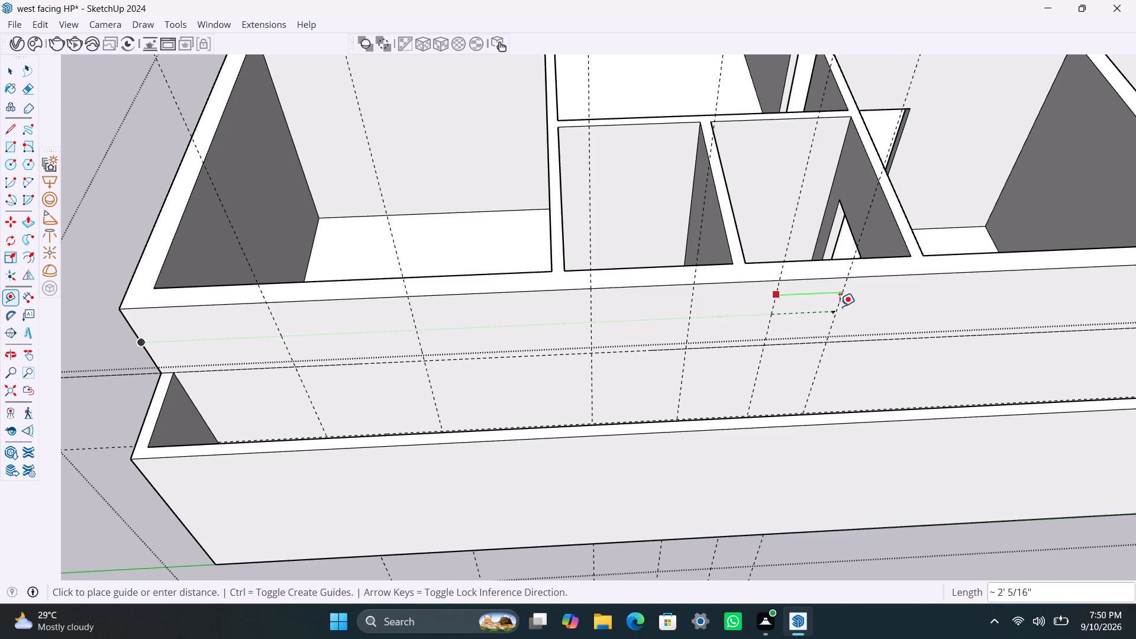
drag(840, 306, 841, 306)
key(3)
key(apostrophe)
key(Return)
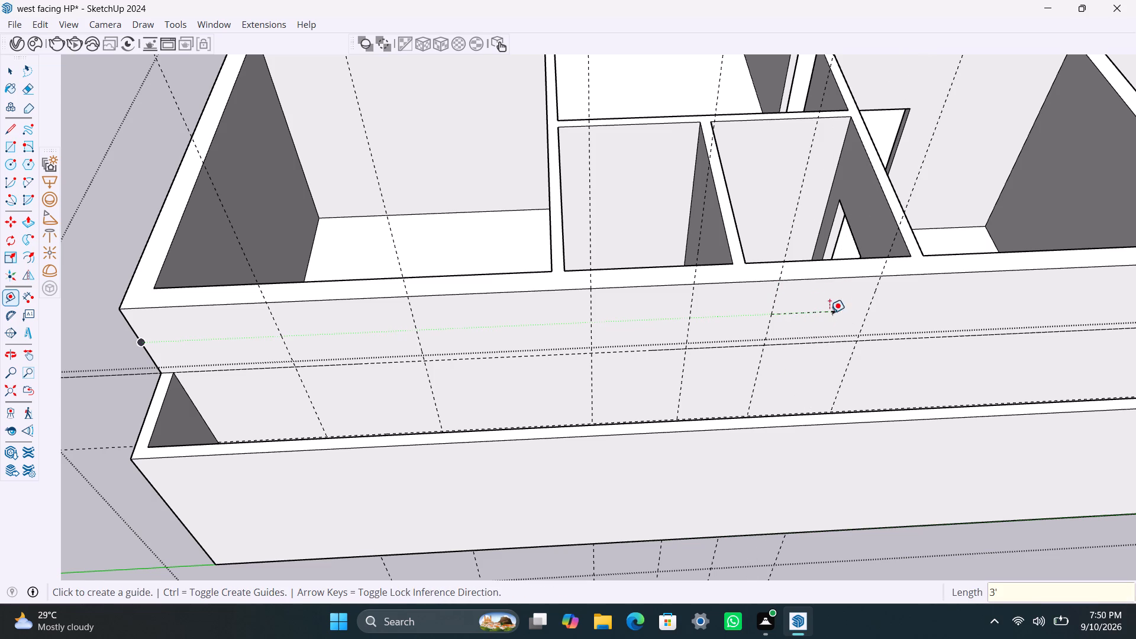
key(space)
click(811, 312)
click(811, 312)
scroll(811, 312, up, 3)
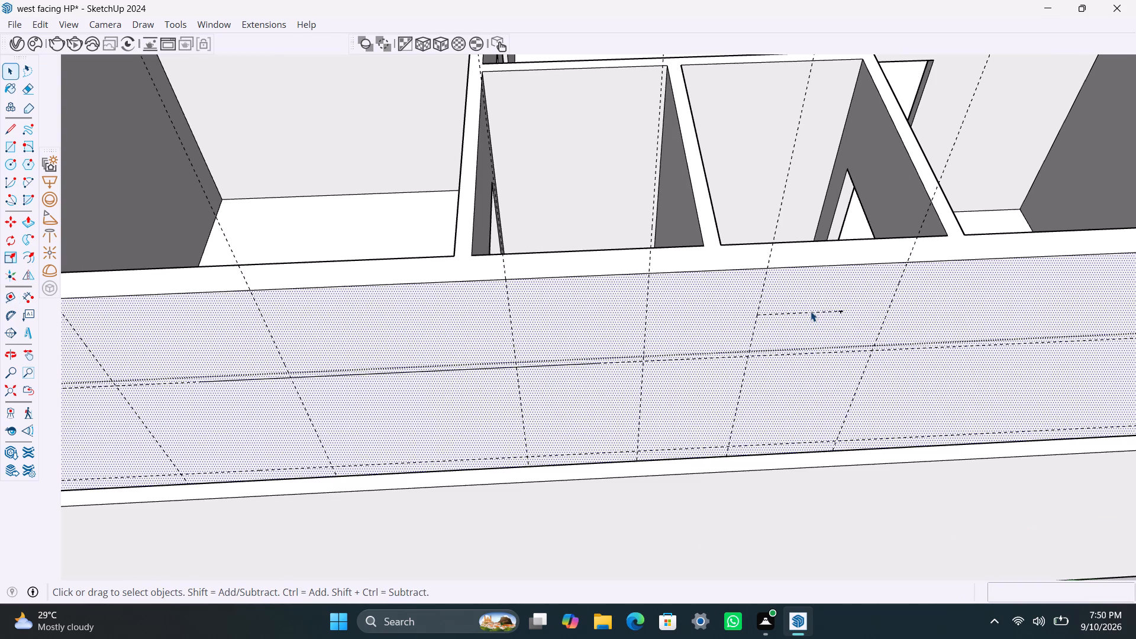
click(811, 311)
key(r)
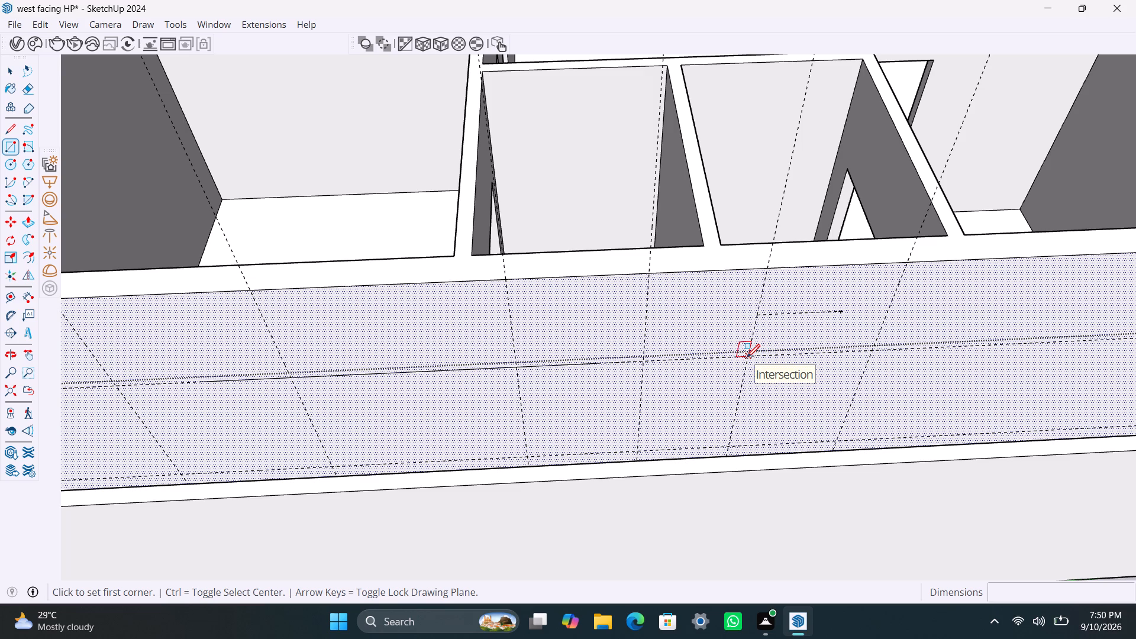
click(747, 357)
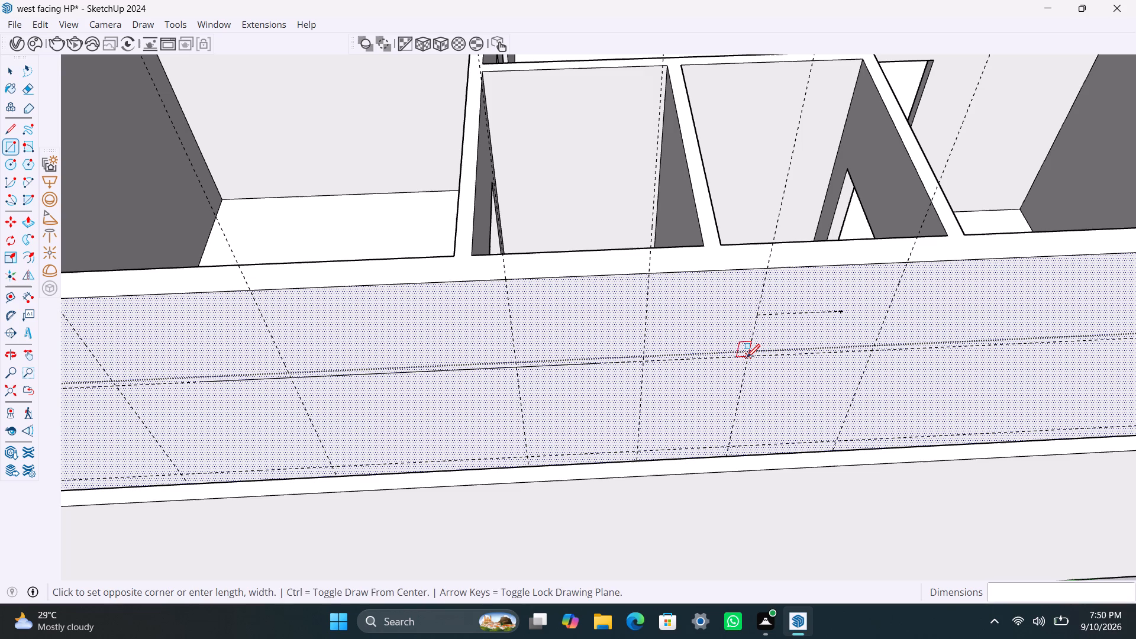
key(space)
Place a horizontal guide 2' below the existing horizontal guide on the long outer wall beside the small rooms.
key(t)
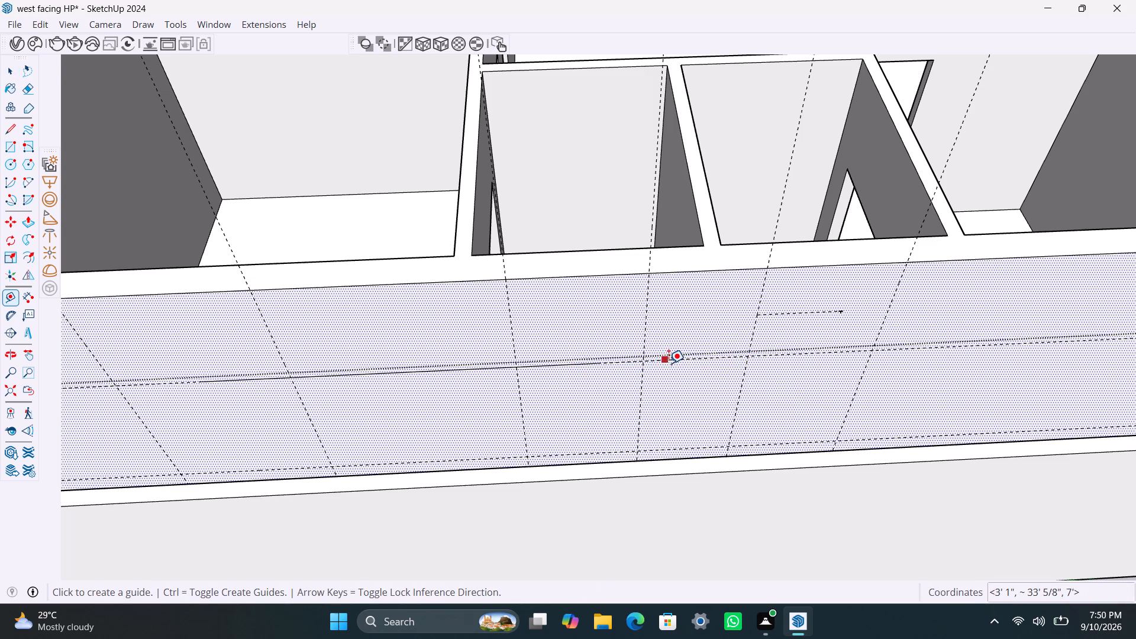
drag(669, 363, 669, 395)
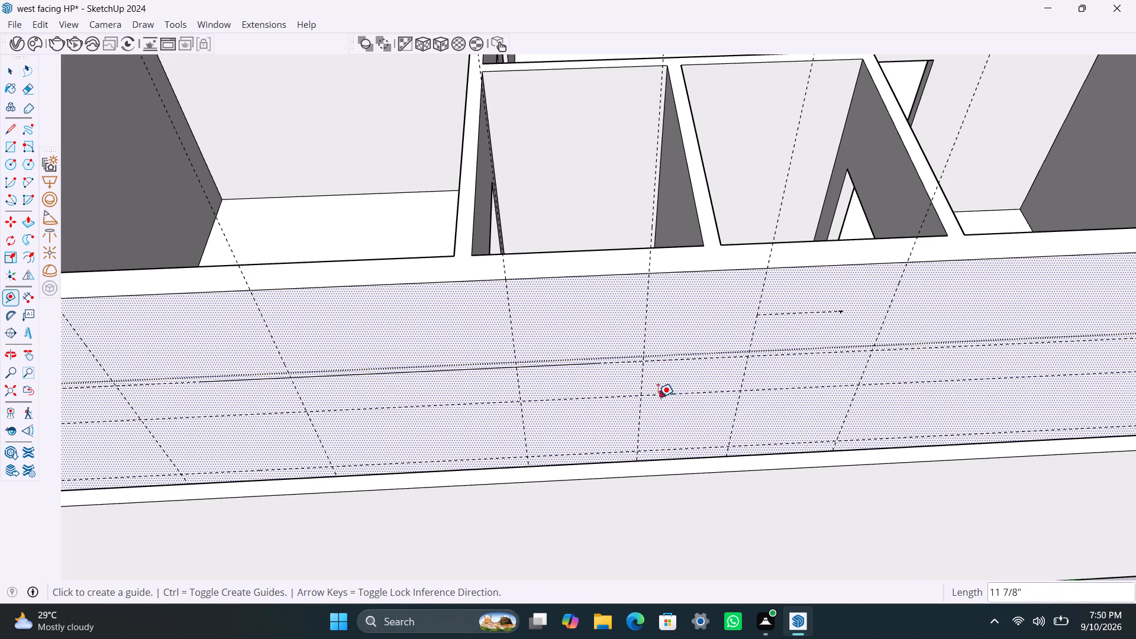
key(ctrl+z)
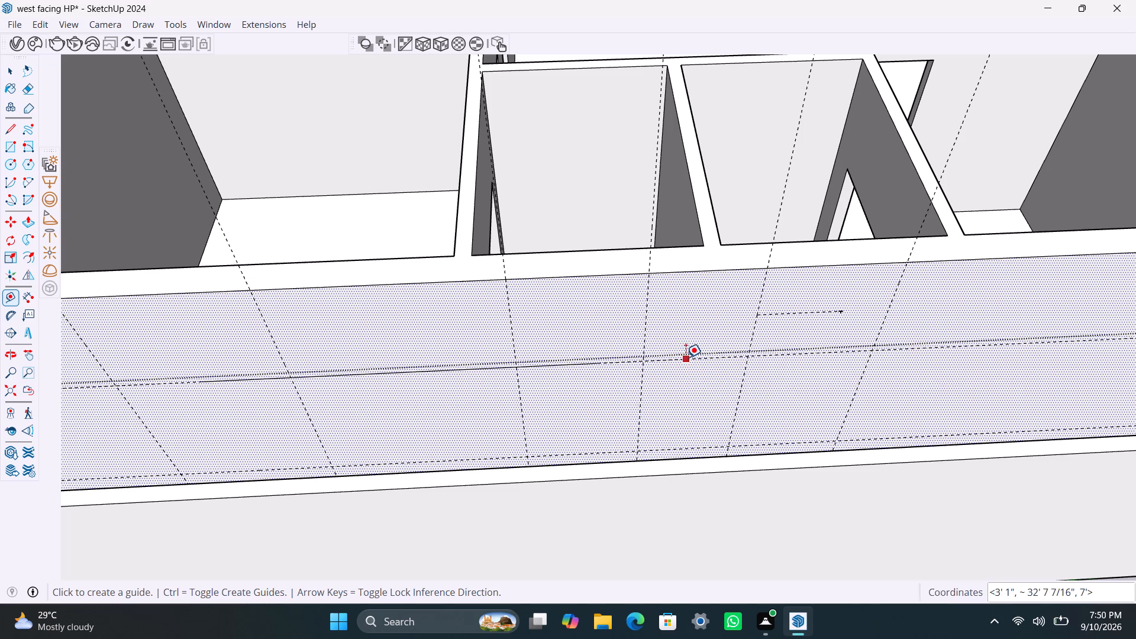
click(686, 357)
text(2')
key(Return)
key(space)
Place a vertical guide on the outer wall beside the larger room next to the small rooms, and another 4' beyond it.
scroll(669, 375, down, 4)
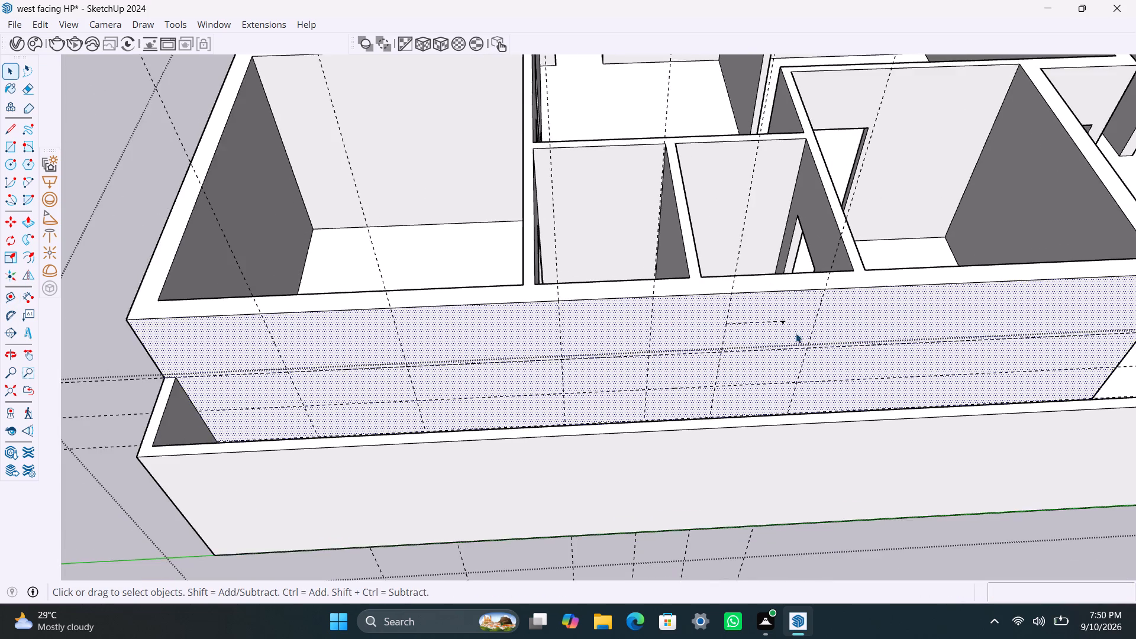
scroll(798, 333, down, 3)
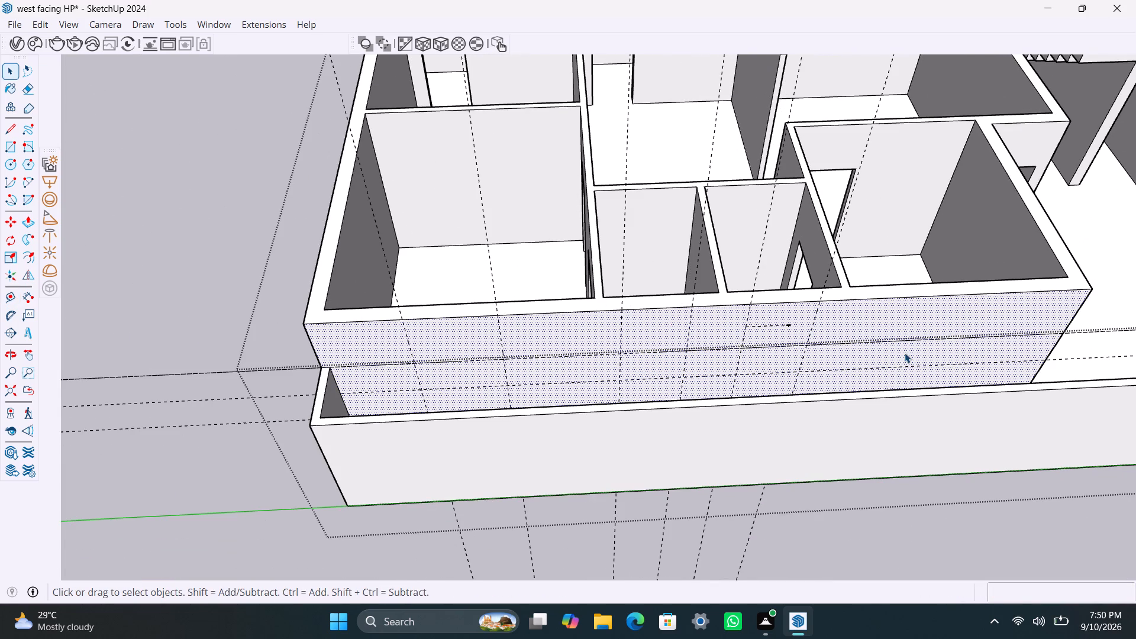
key(t)
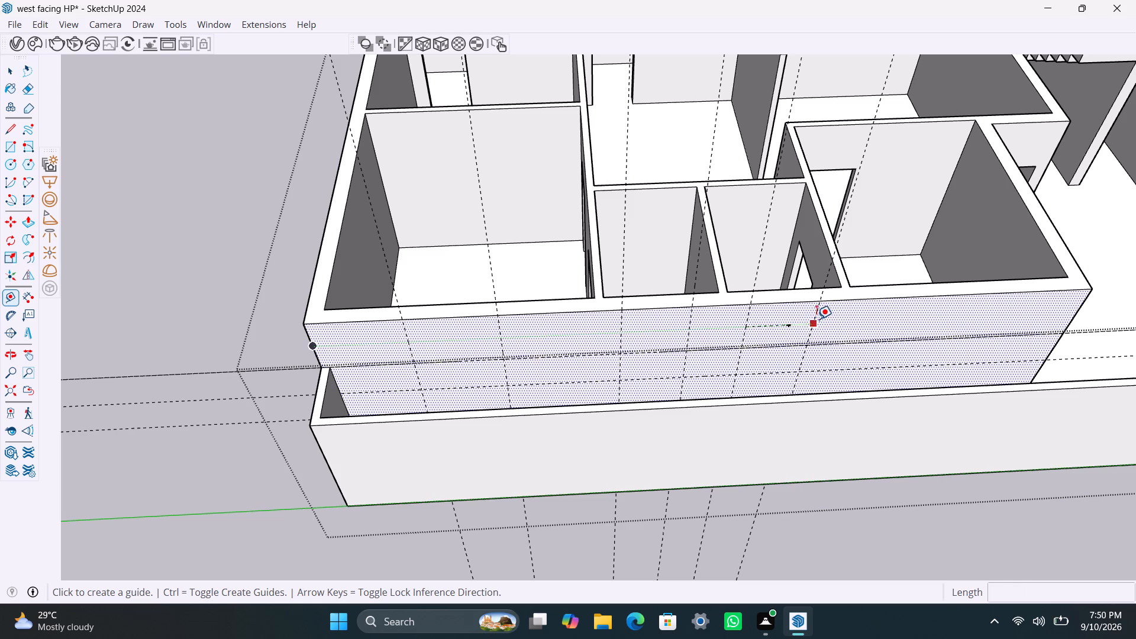
drag(816, 312, 902, 322)
scroll(922, 322, down, 3)
middle_drag(916, 321, 821, 264)
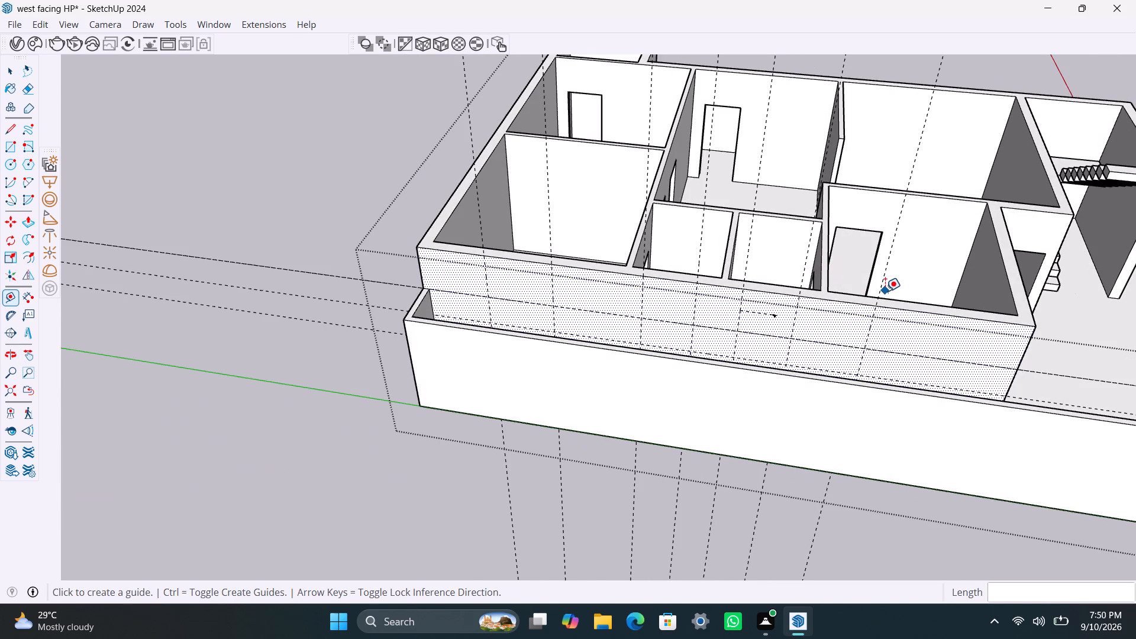
drag(883, 285, 944, 325)
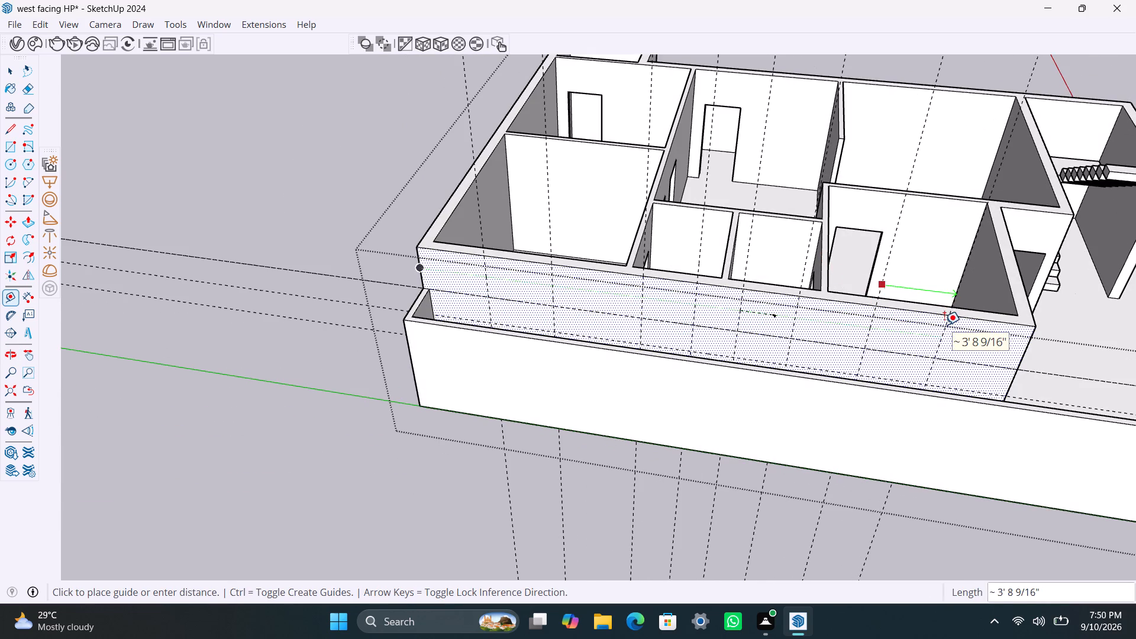
drag(944, 325, 956, 325)
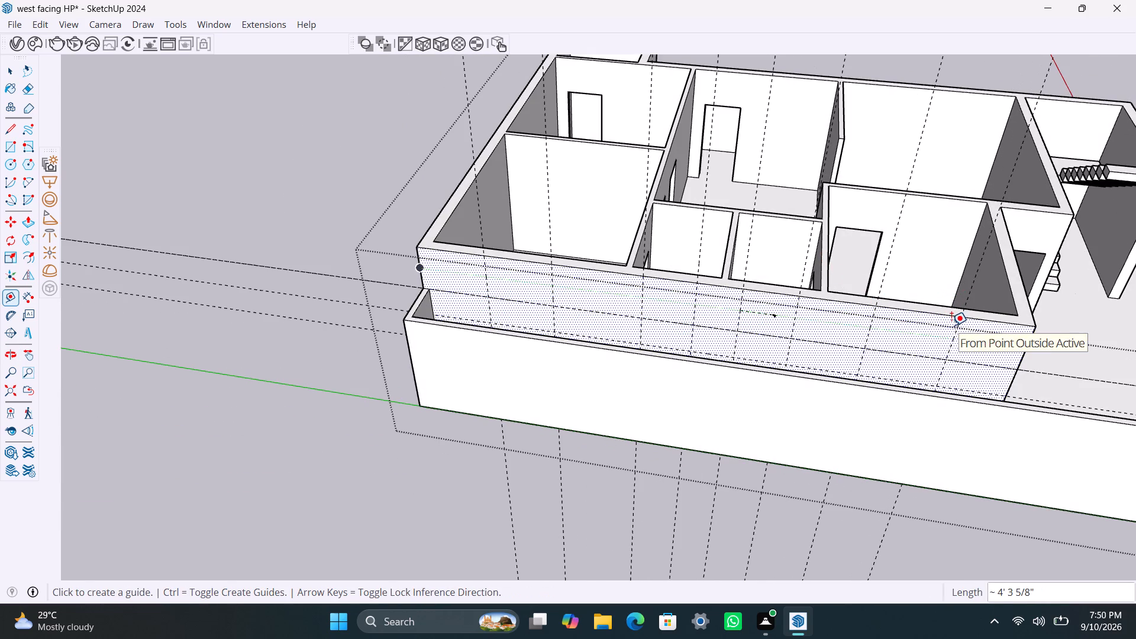
key(4)
key(apostrophe)
key(Return)
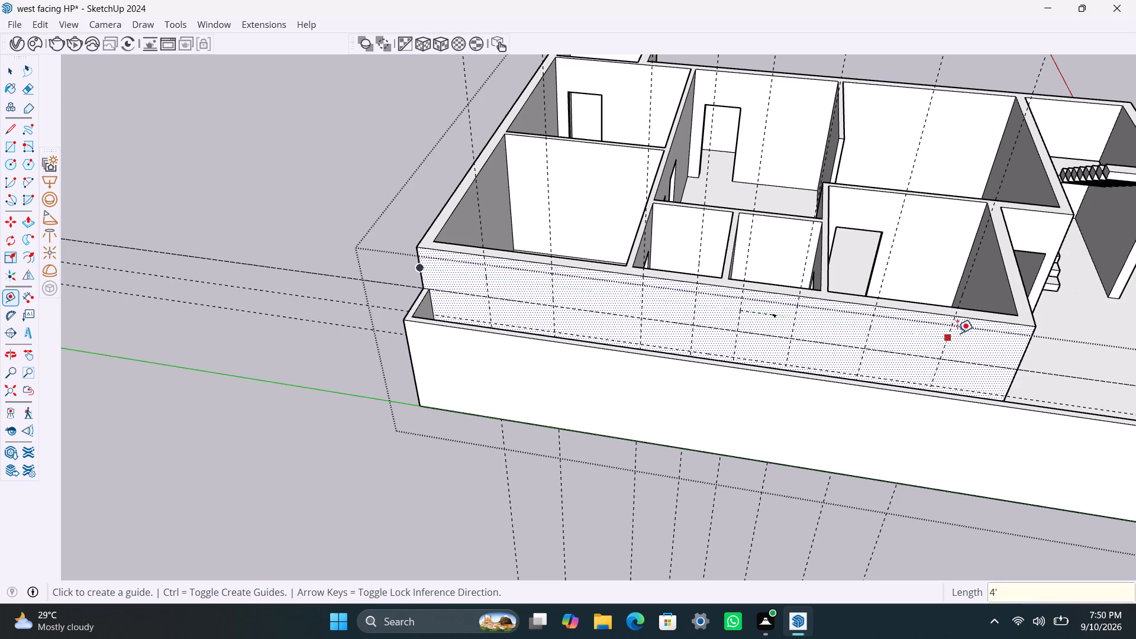
key(space)
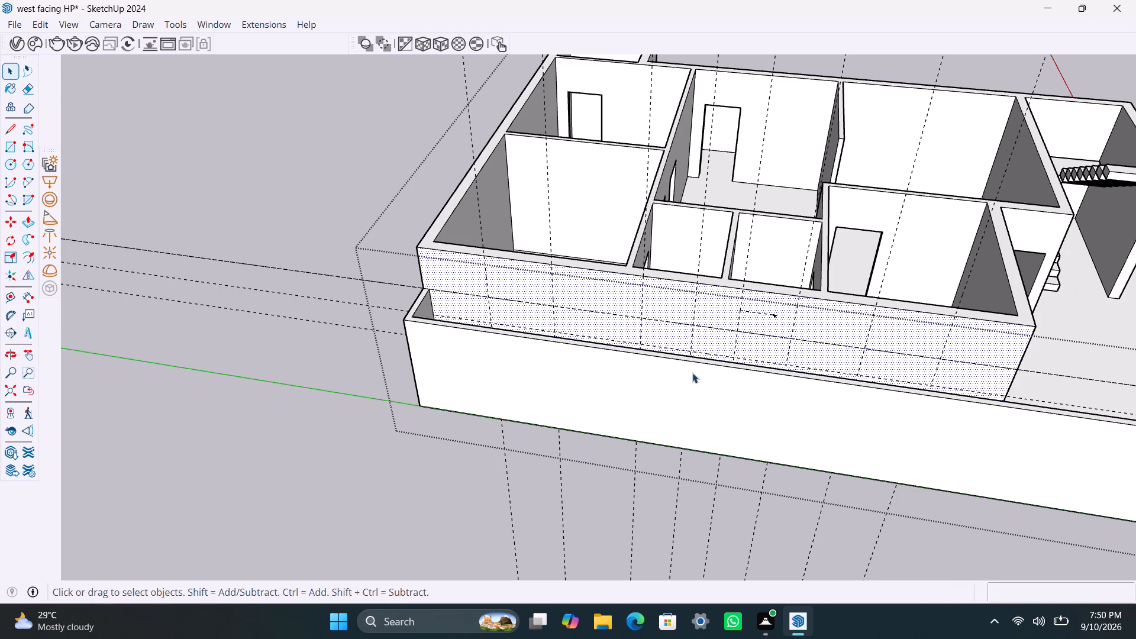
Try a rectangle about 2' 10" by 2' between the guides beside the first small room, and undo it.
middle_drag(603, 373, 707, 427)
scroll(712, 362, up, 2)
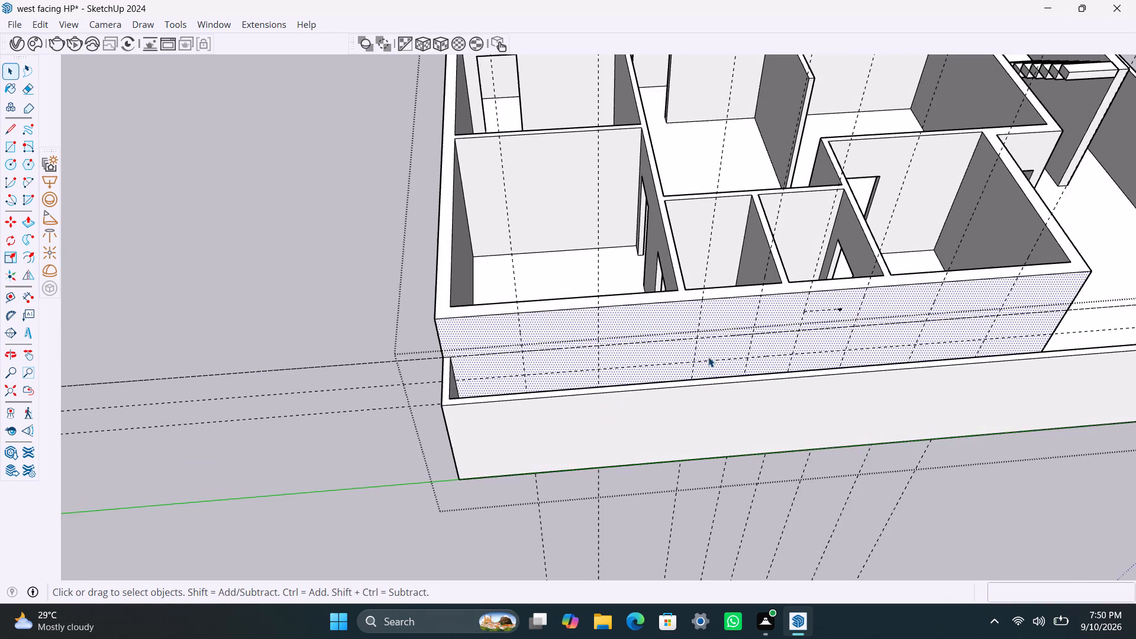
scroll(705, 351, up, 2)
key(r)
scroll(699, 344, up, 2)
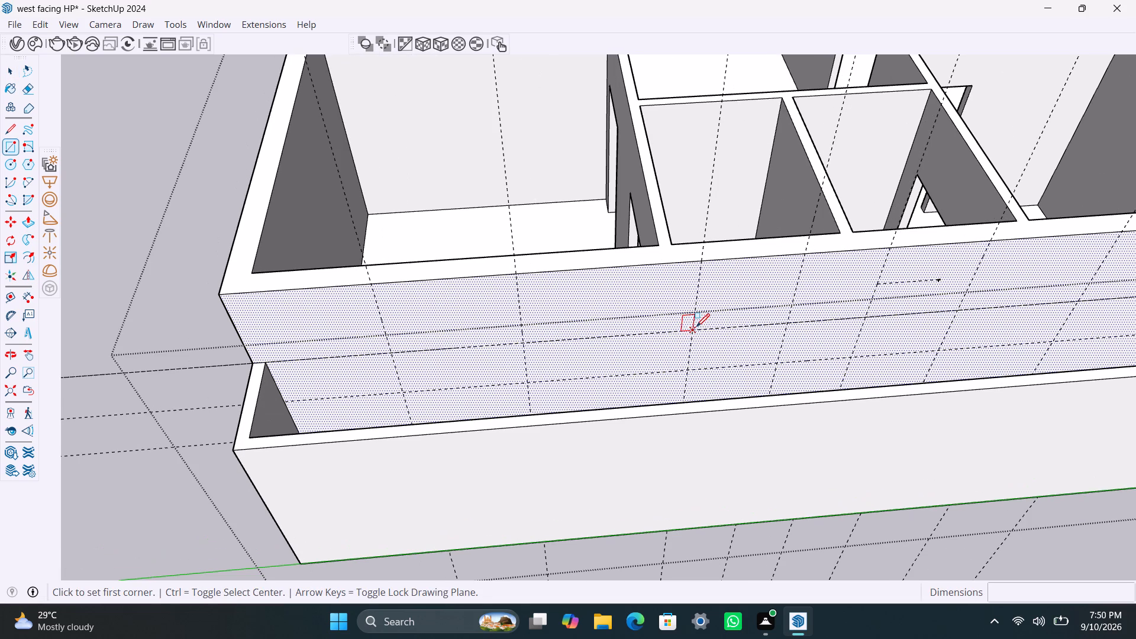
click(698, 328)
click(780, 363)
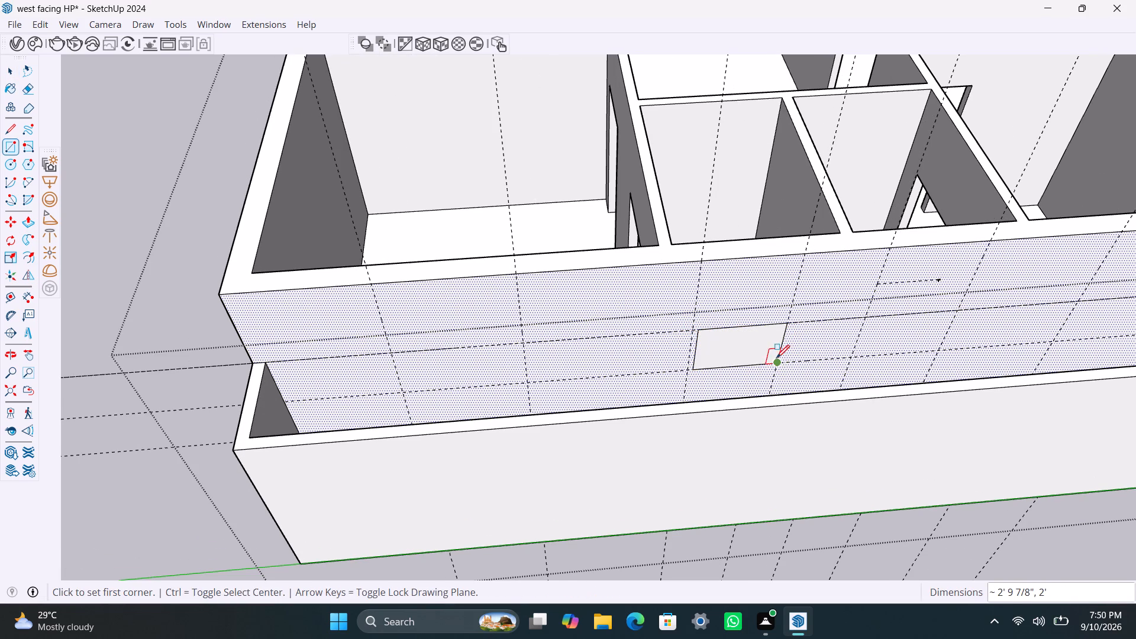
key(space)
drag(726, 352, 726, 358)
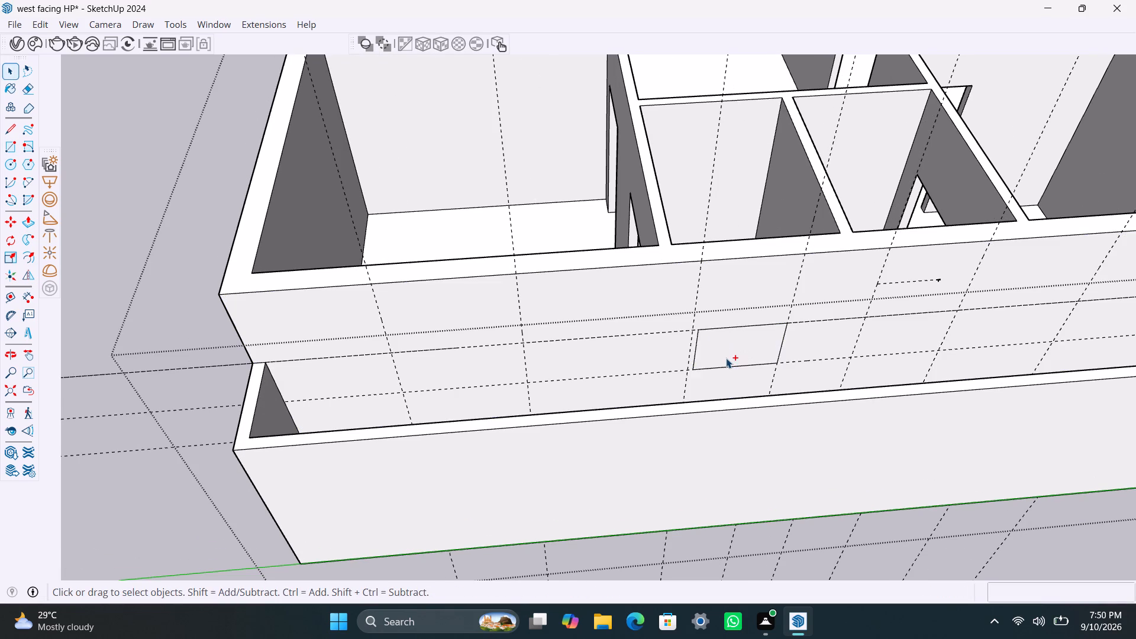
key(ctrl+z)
Draw a 3' by 2' window rectangle between the guide intersections on the outer wall beside the first small room.
key(r)
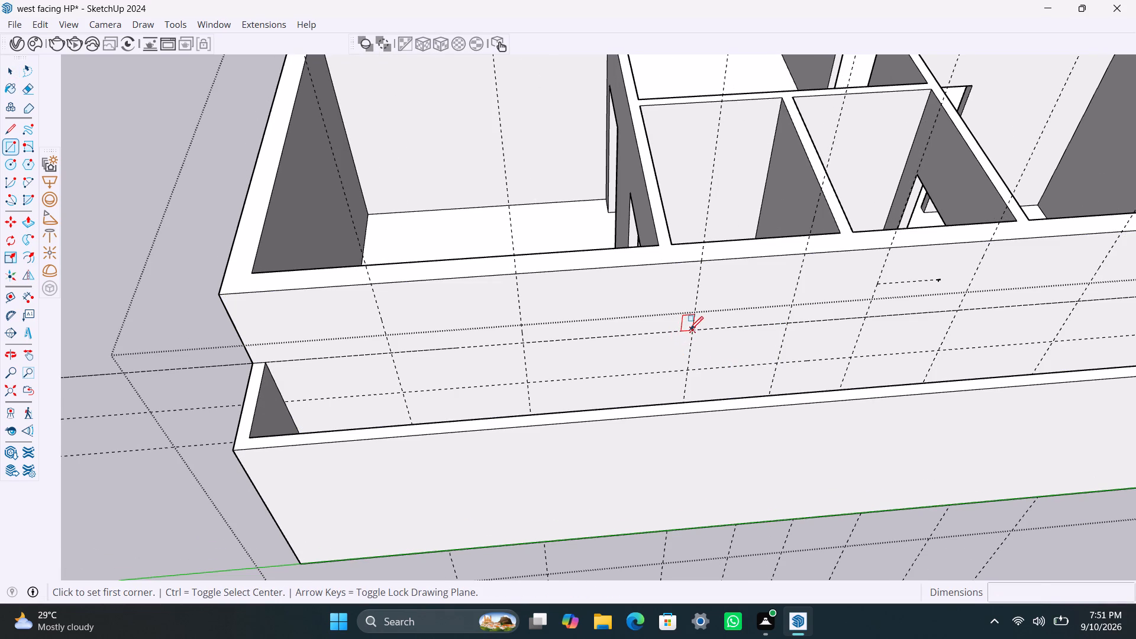
click(692, 330)
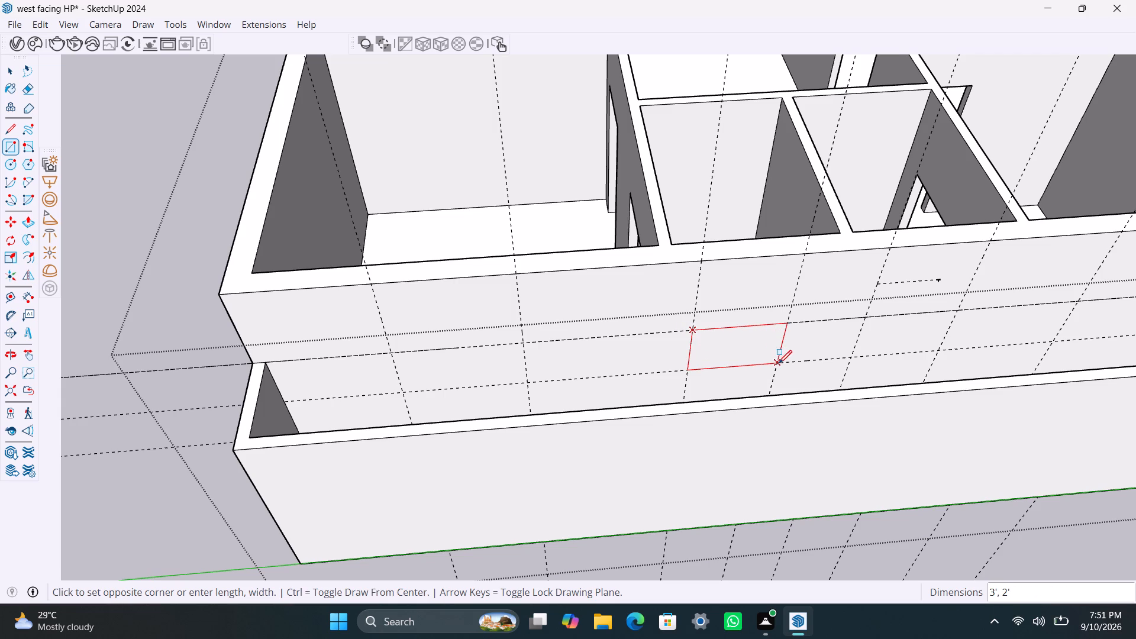
click(780, 363)
key(space)
Push the first small room's window rectangle 9" through the outer wall to cut the opening.
click(737, 348)
key(p)
click(737, 348)
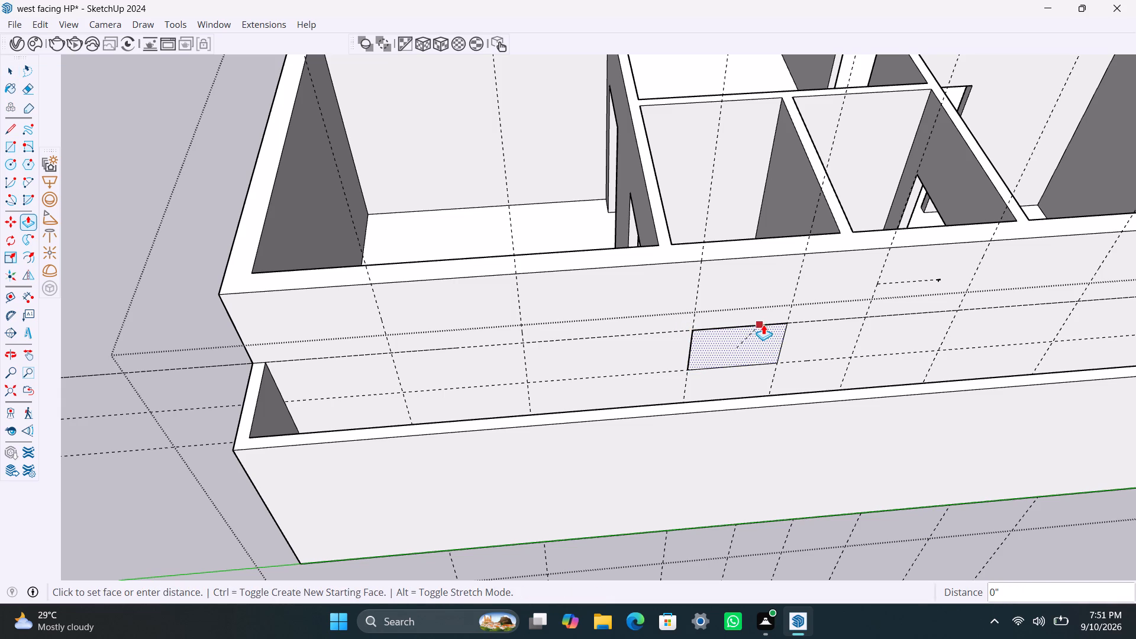
scroll(765, 332, up, 1)
middle_drag(765, 332, 664, 264)
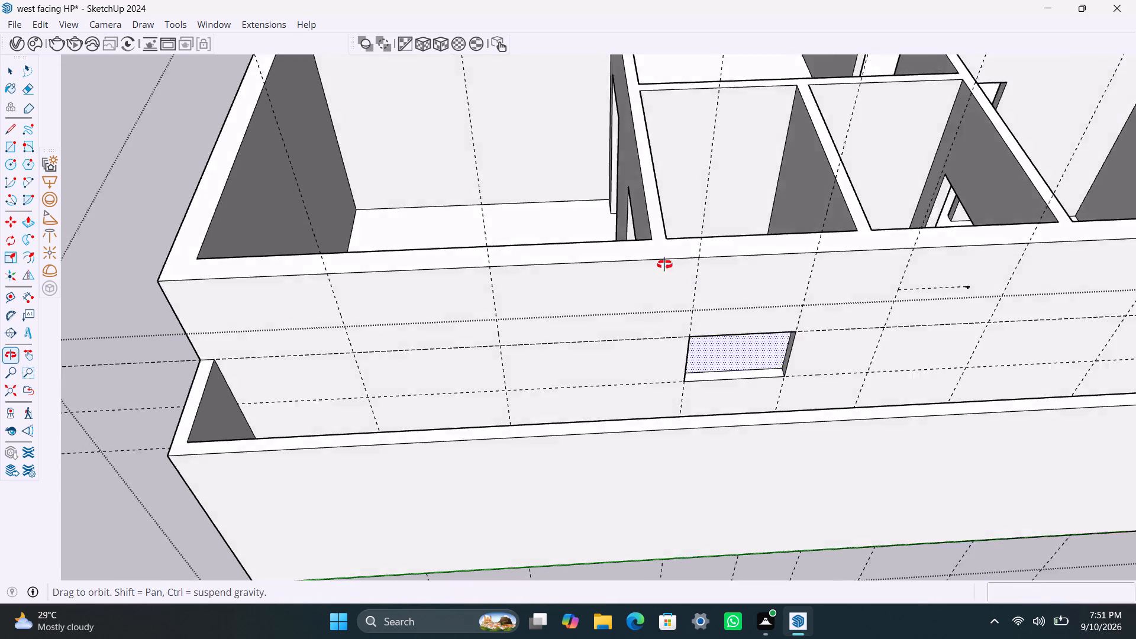
middle_drag(664, 264, 646, 256)
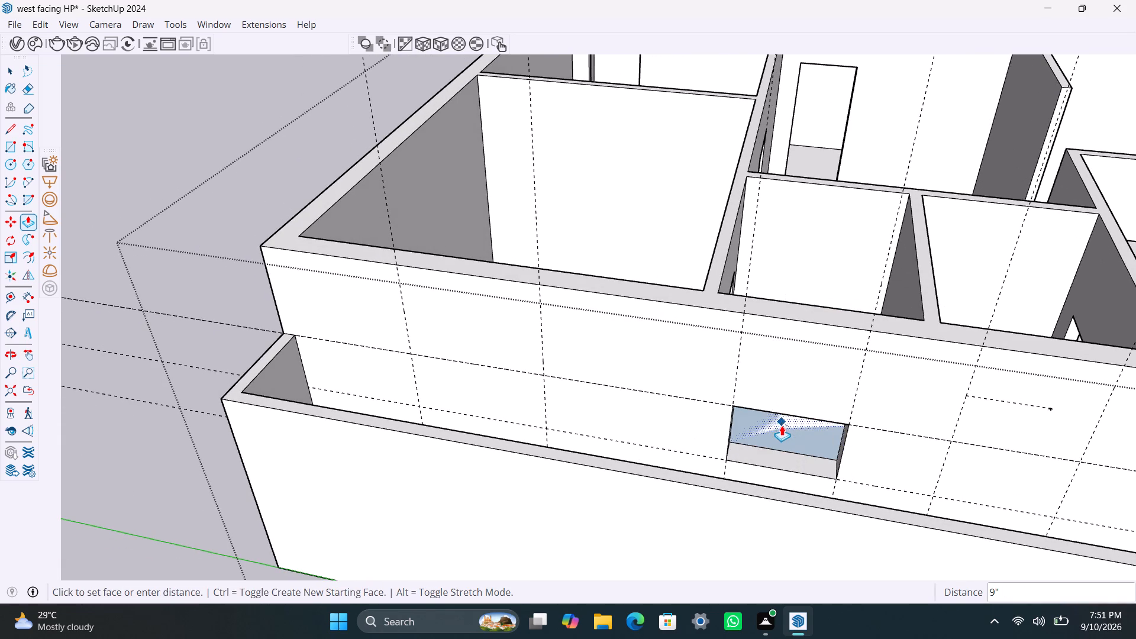
click(782, 430)
key(space)
Draw a 3' by 2' window rectangle between the guide intersections on the outer wall beside the second small room.
scroll(851, 441, down, 2)
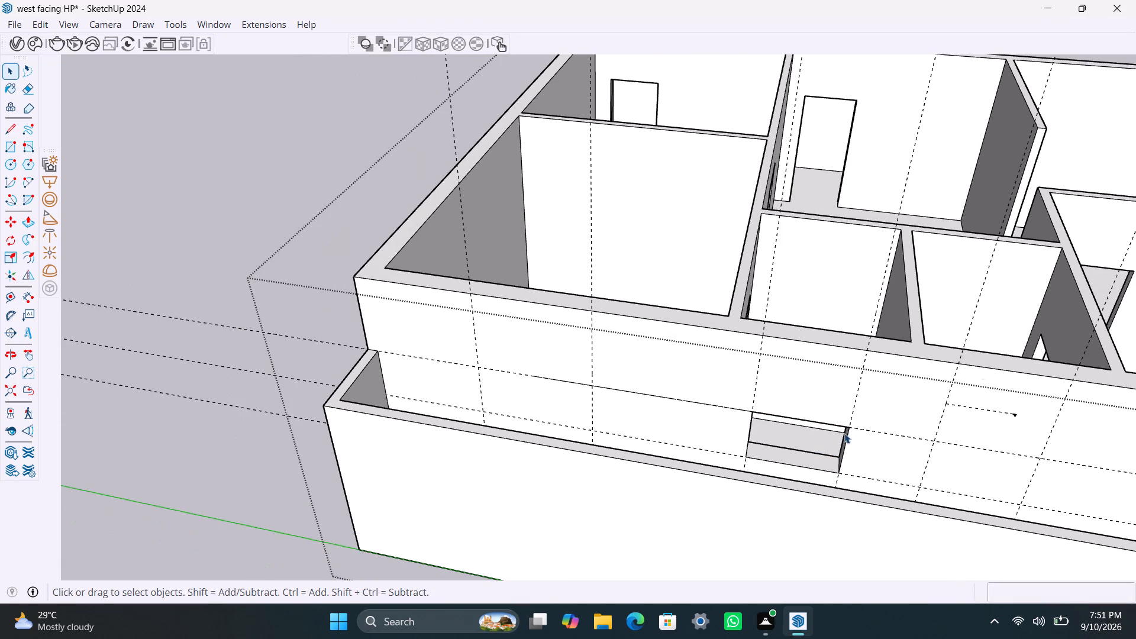
scroll(1099, 279, down, 4)
shift+middle_drag(930, 374, 728, 296)
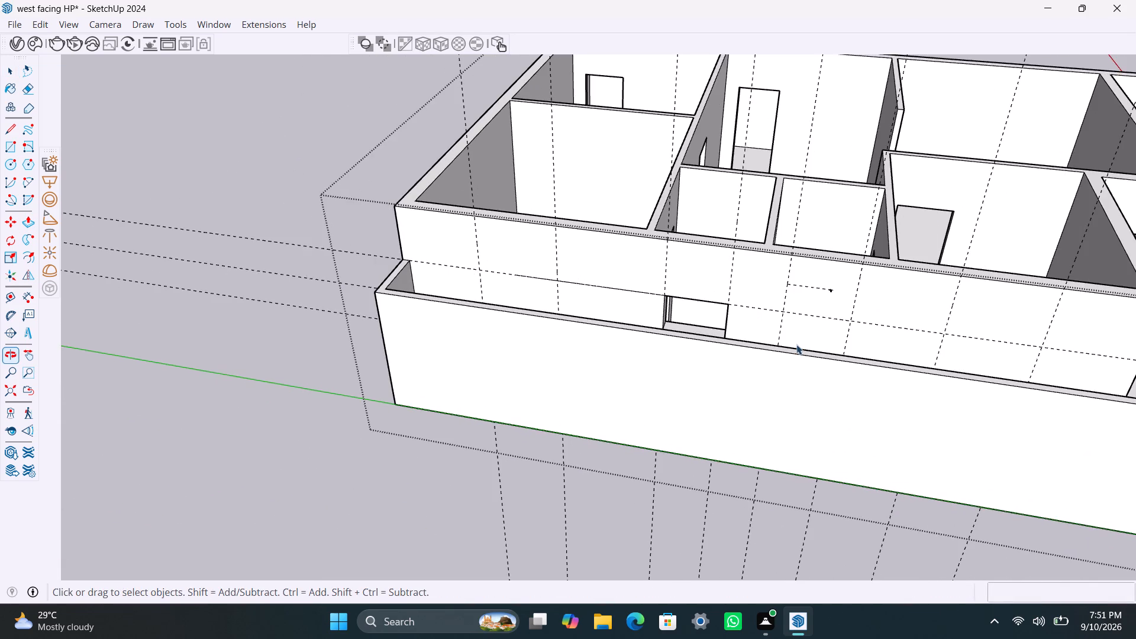
scroll(836, 338, up, 2)
click(784, 331)
key(r)
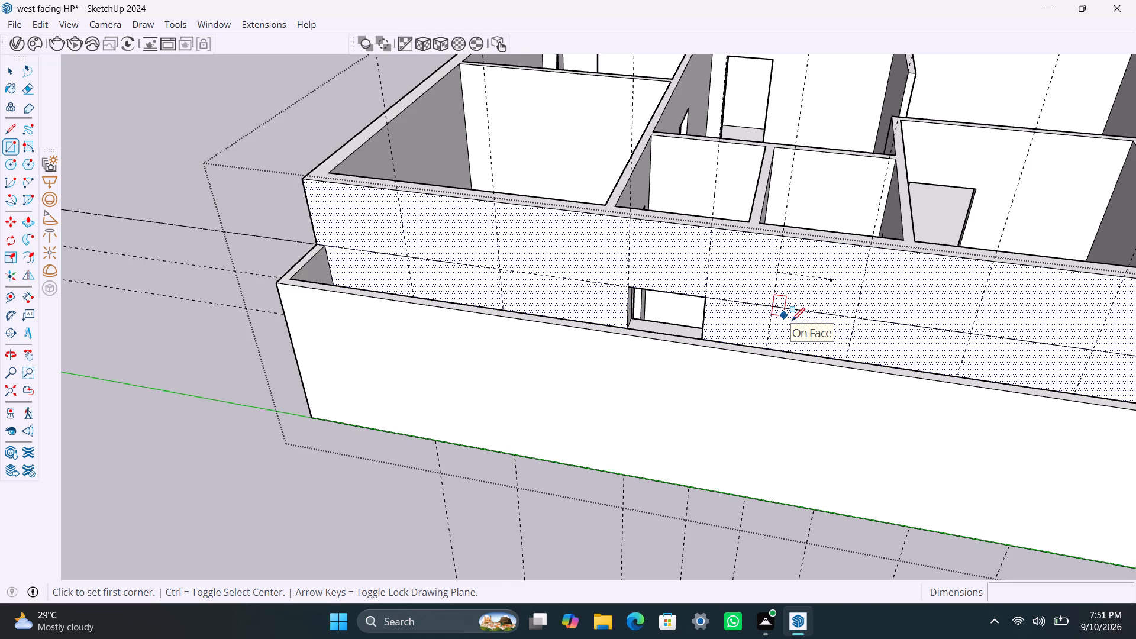
scroll(793, 321, down, 2)
middle_drag(793, 329, 780, 373)
scroll(779, 351, up, 2)
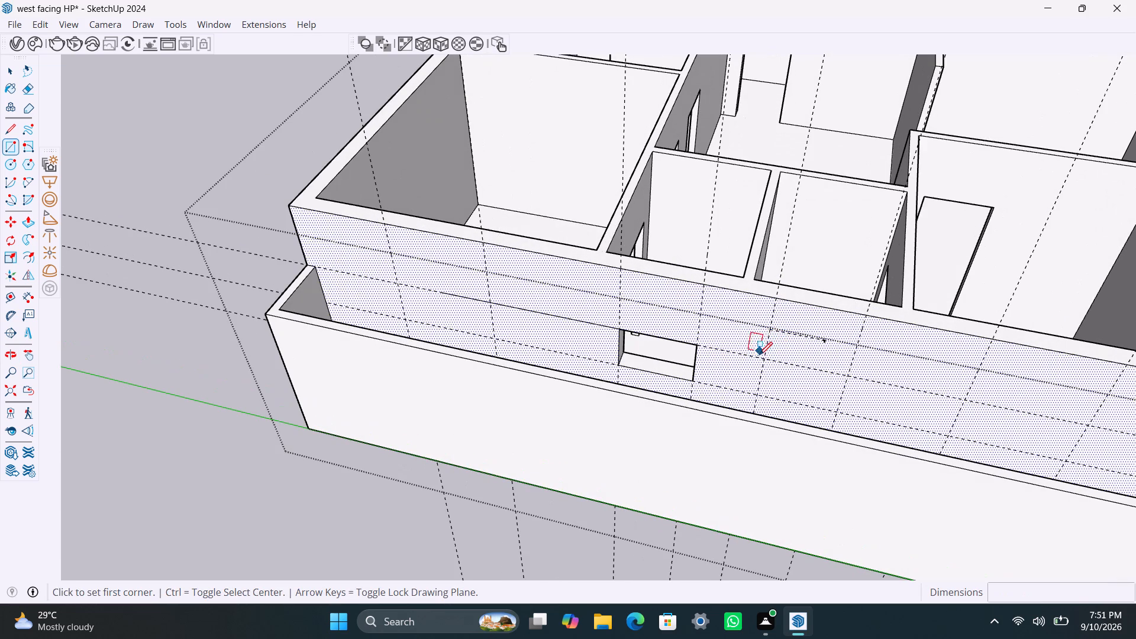
click(766, 358)
click(839, 413)
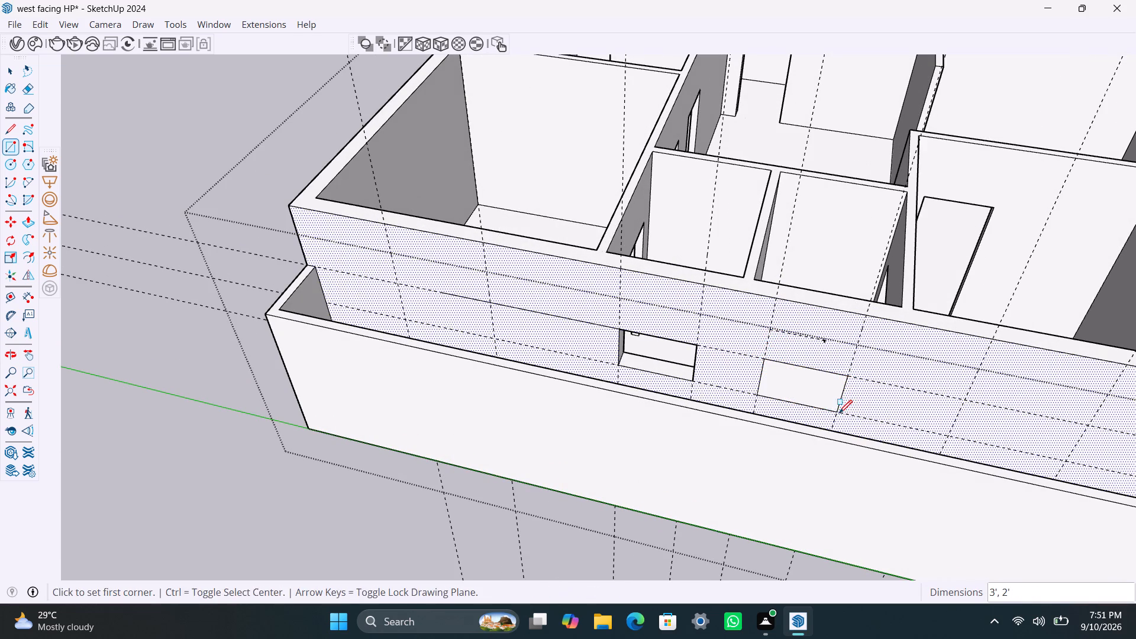
key(space)
Push the second small room's window rectangle 9" through the outer wall to cut the opening.
click(798, 397)
key(p)
click(798, 389)
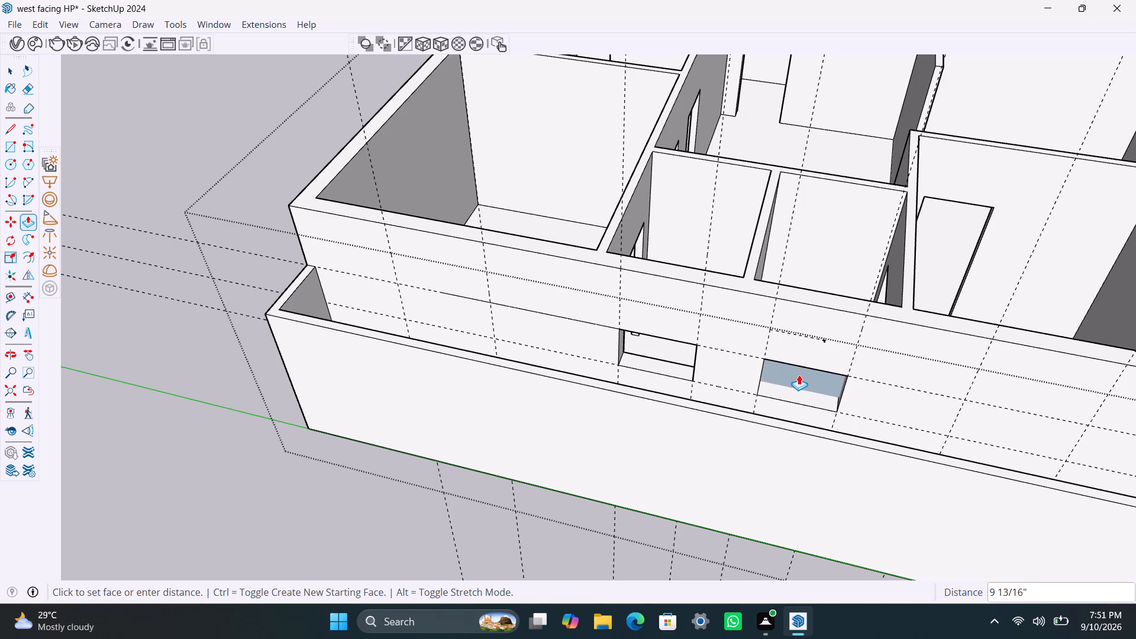
scroll(799, 375, up, 3)
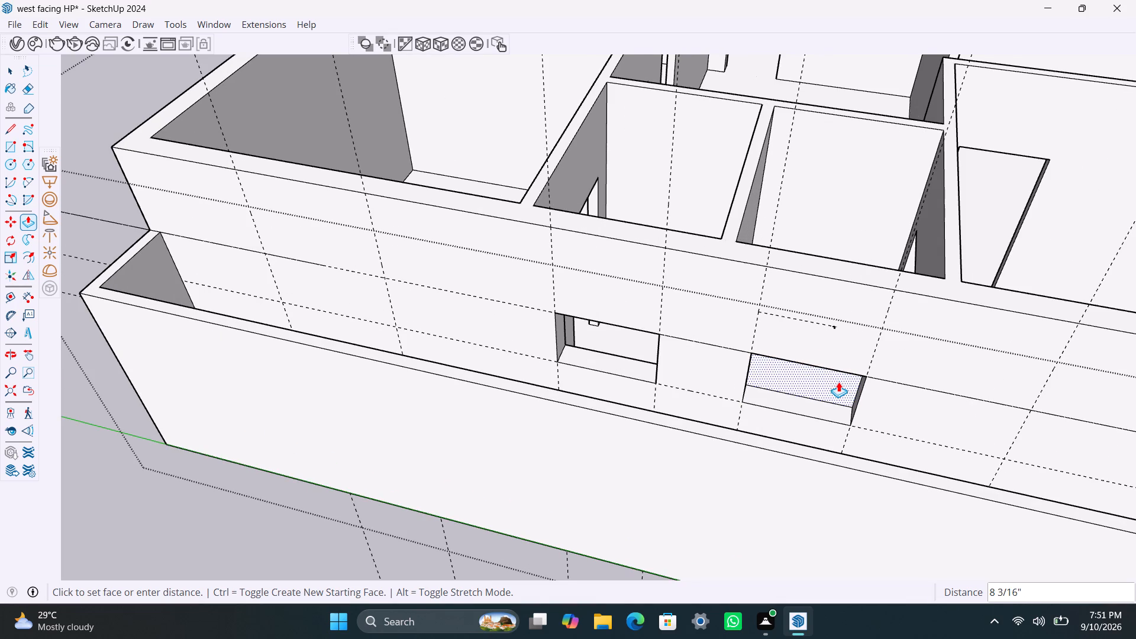
scroll(827, 384, up, 1)
middle_drag(824, 383, 766, 350)
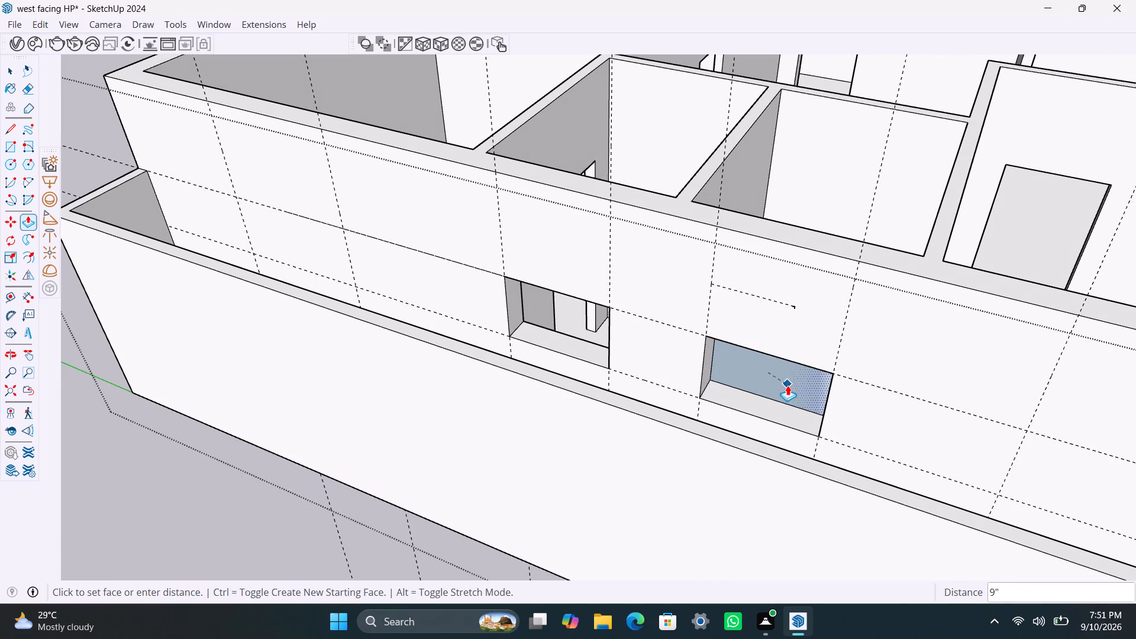
click(788, 385)
key(space)
Delete the horizontal guide running along the bottom edges of the two small window openings.
scroll(646, 344, down, 4)
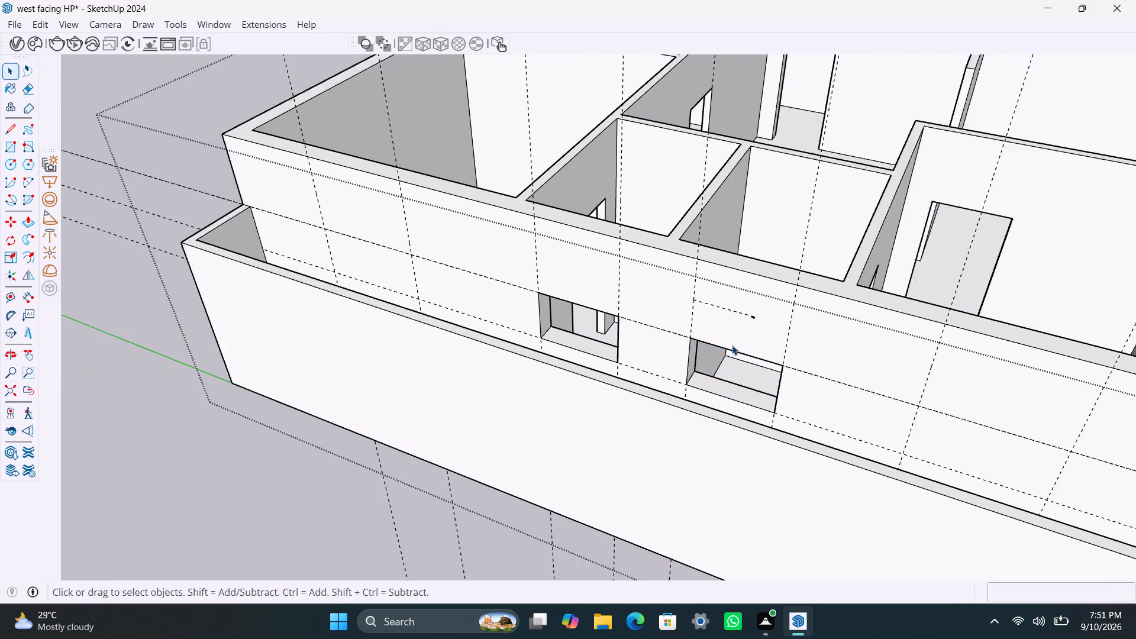
middle_drag(772, 346, 961, 337)
scroll(563, 334, up, 2)
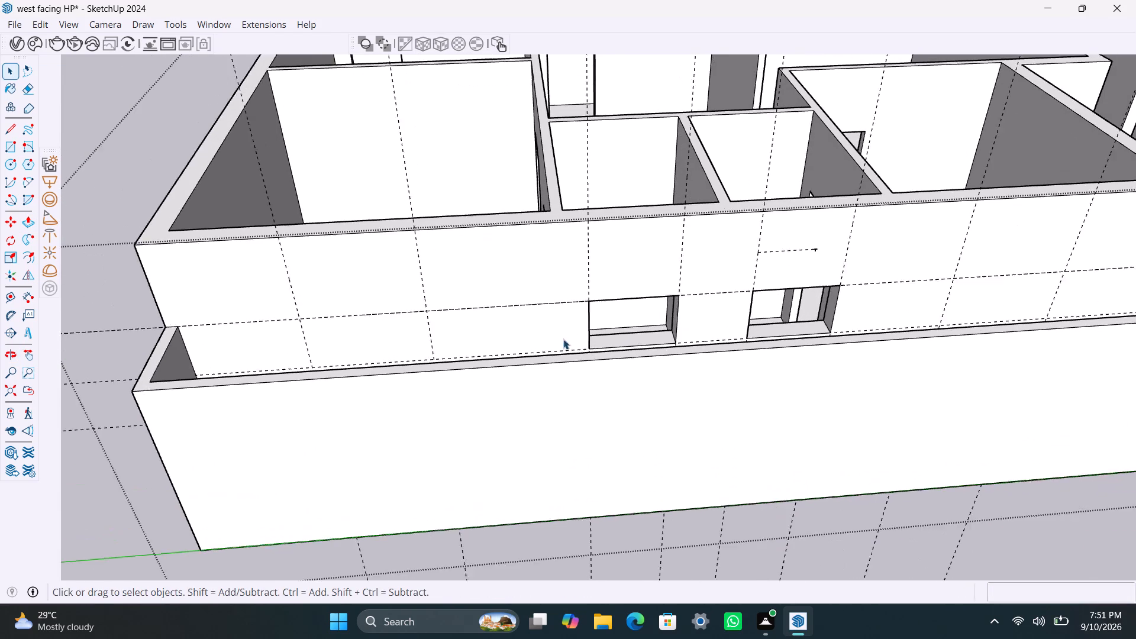
scroll(563, 339, up, 1)
middle_drag(545, 346, 504, 411)
scroll(486, 353, up, 3)
click(488, 347)
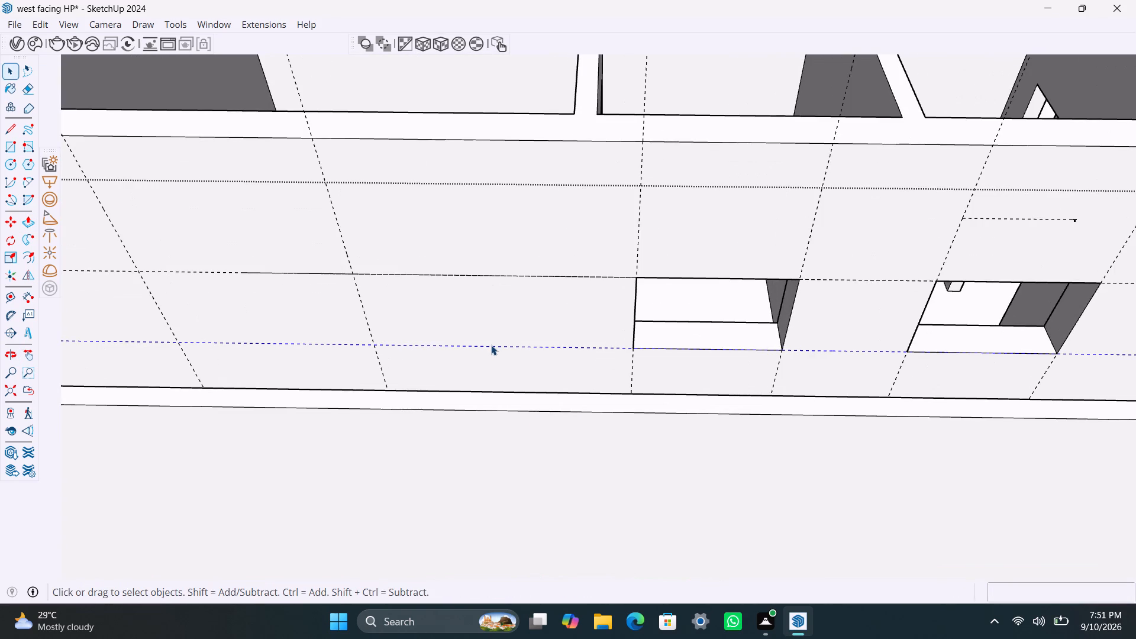
key(Delete)
scroll(553, 358, down, 4)
scroll(627, 362, down, 5)
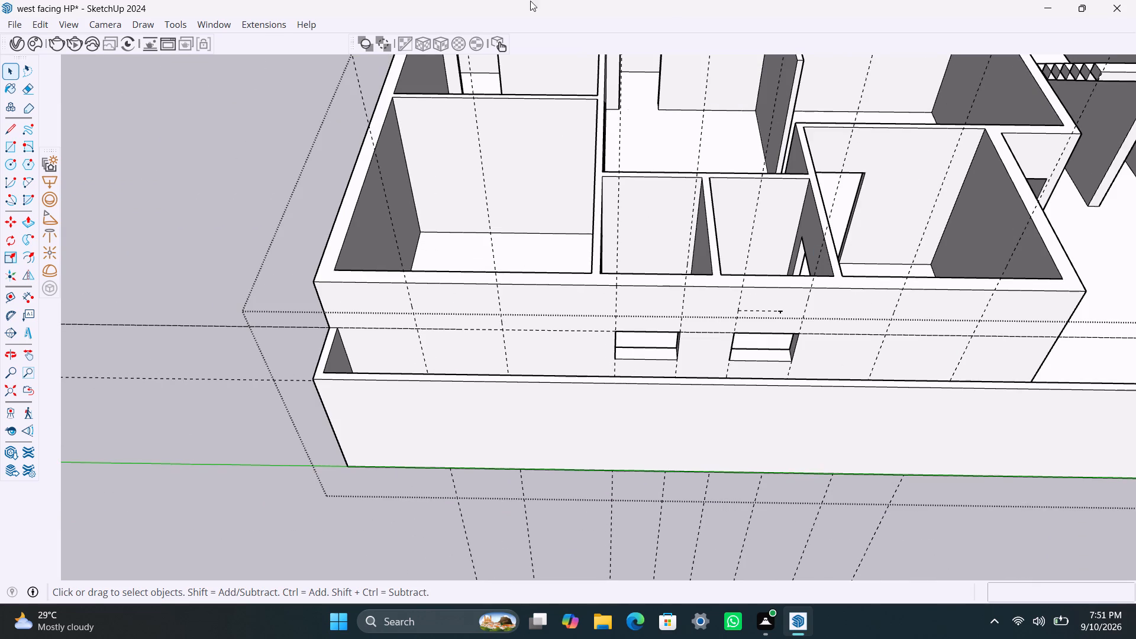
Push the top face of the low boundary wall down with Push/Pull to reduce the wall's height.
middle_drag(503, 344, 489, 435)
scroll(539, 430, up, 2)
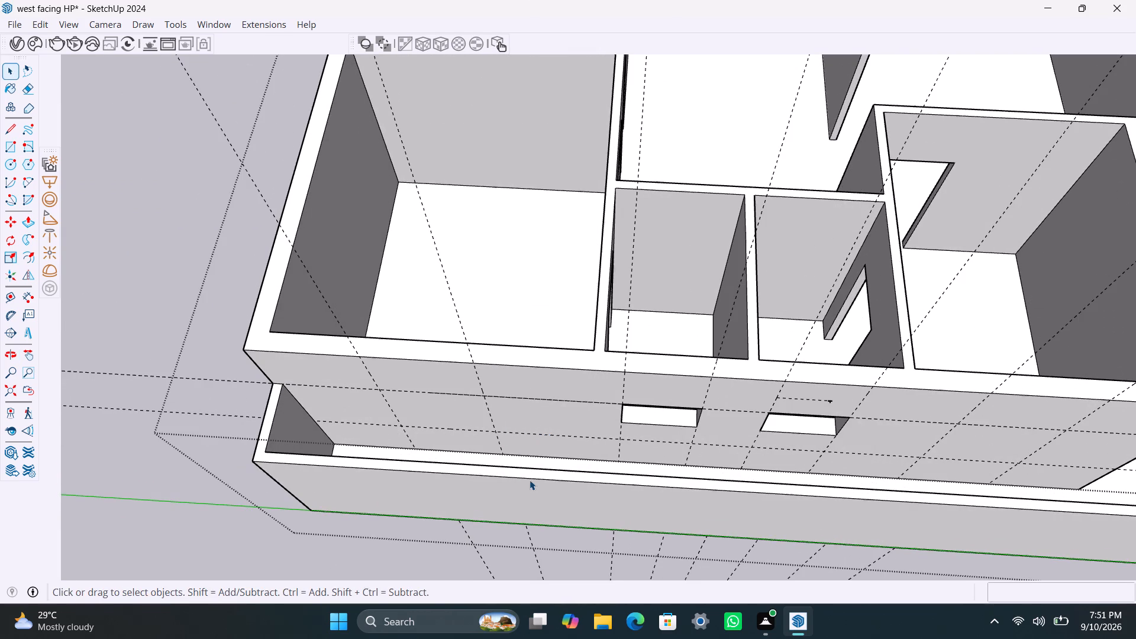
click(530, 483)
click(146, 314)
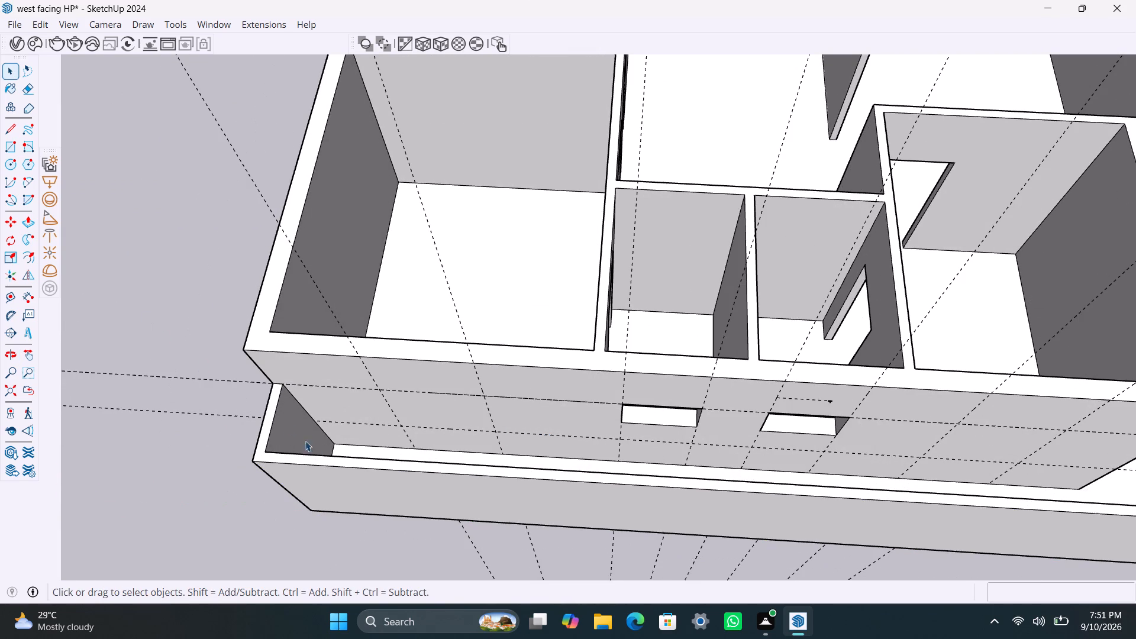
click(322, 466)
double_click(387, 459)
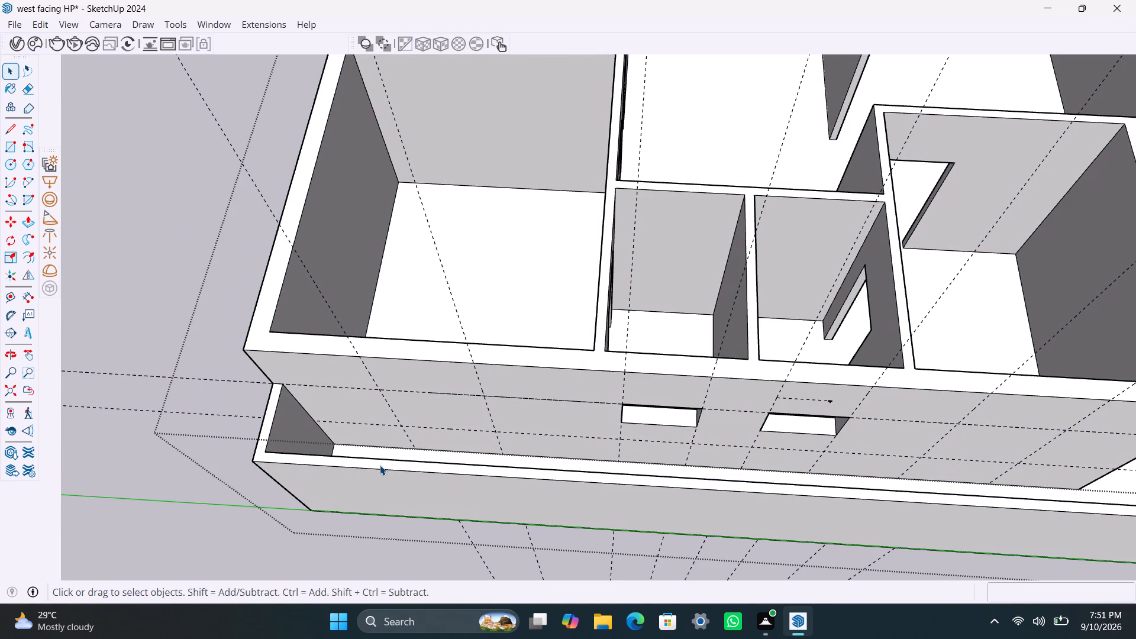
click(380, 465)
key(p)
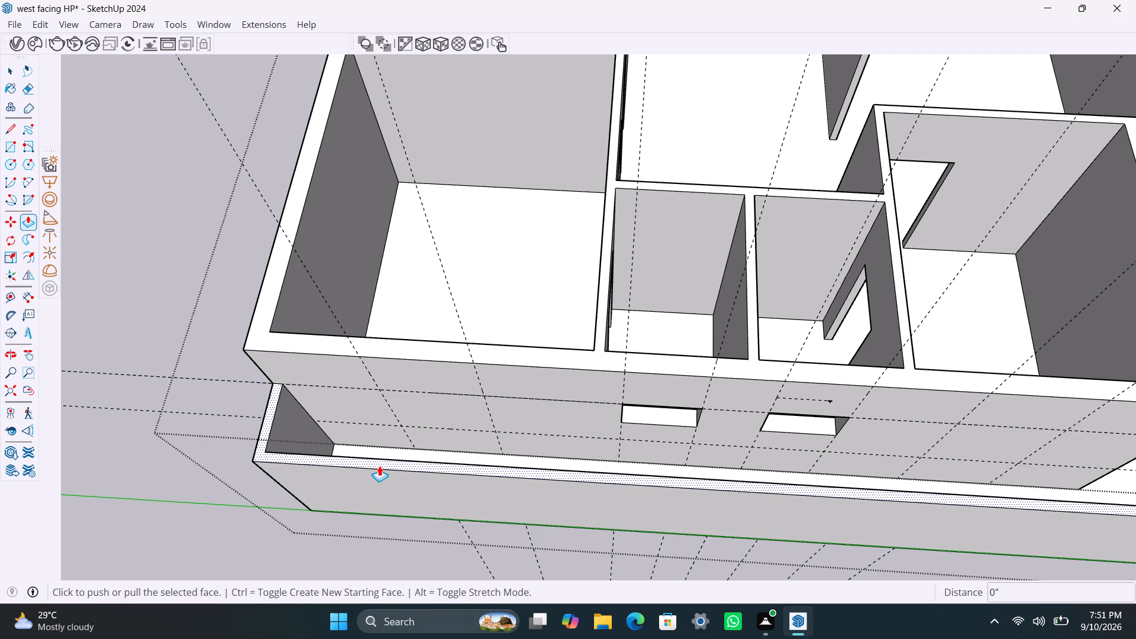
click(379, 466)
click(412, 504)
key(space)
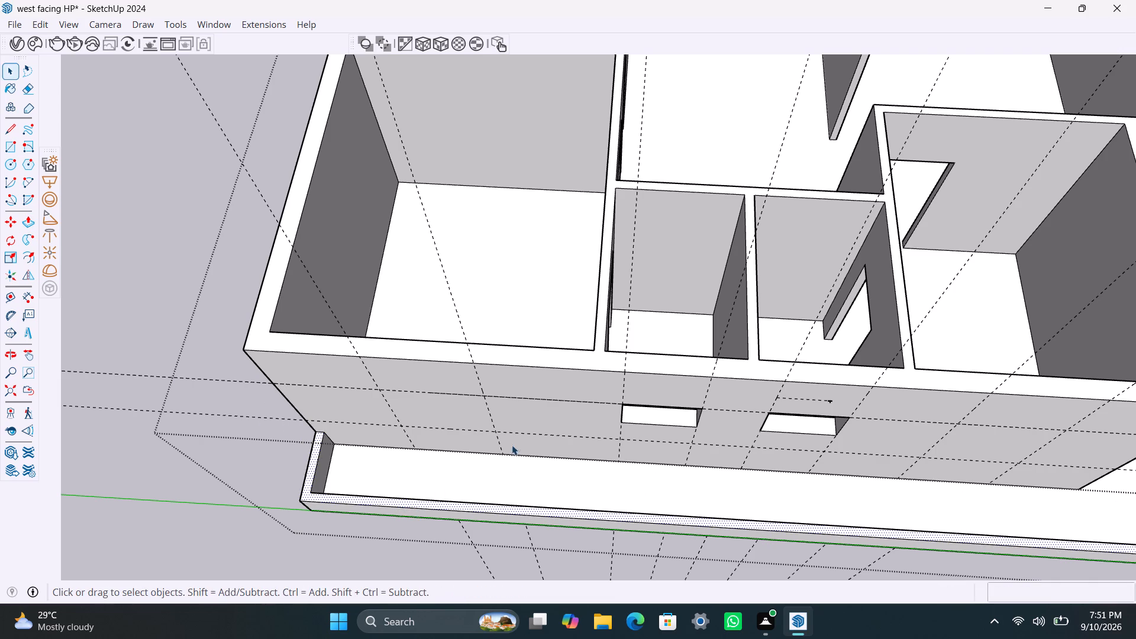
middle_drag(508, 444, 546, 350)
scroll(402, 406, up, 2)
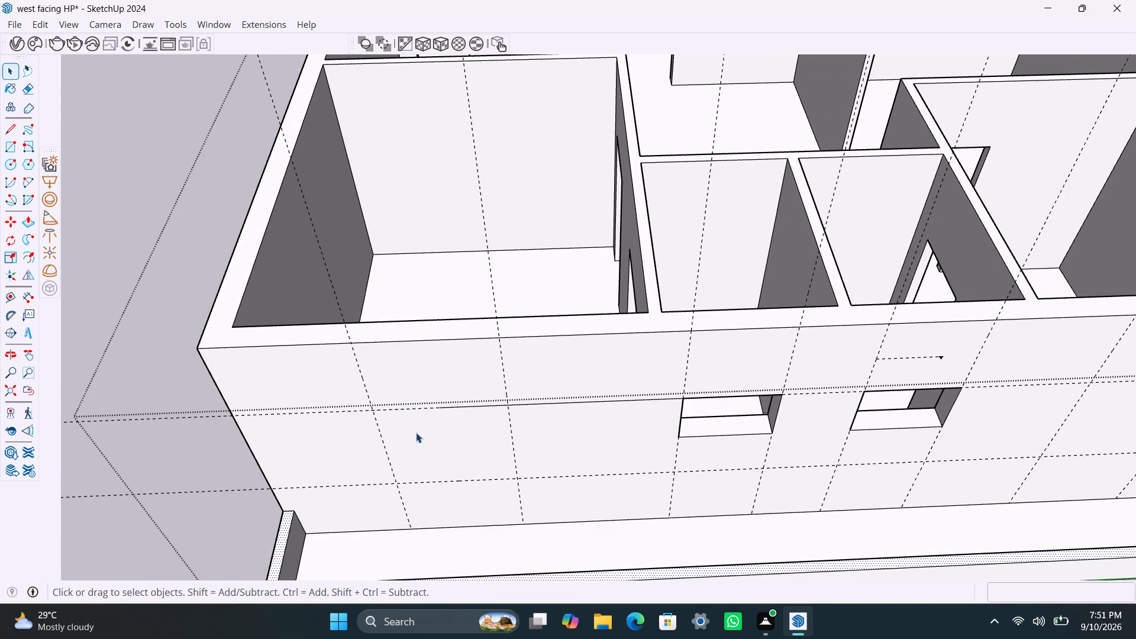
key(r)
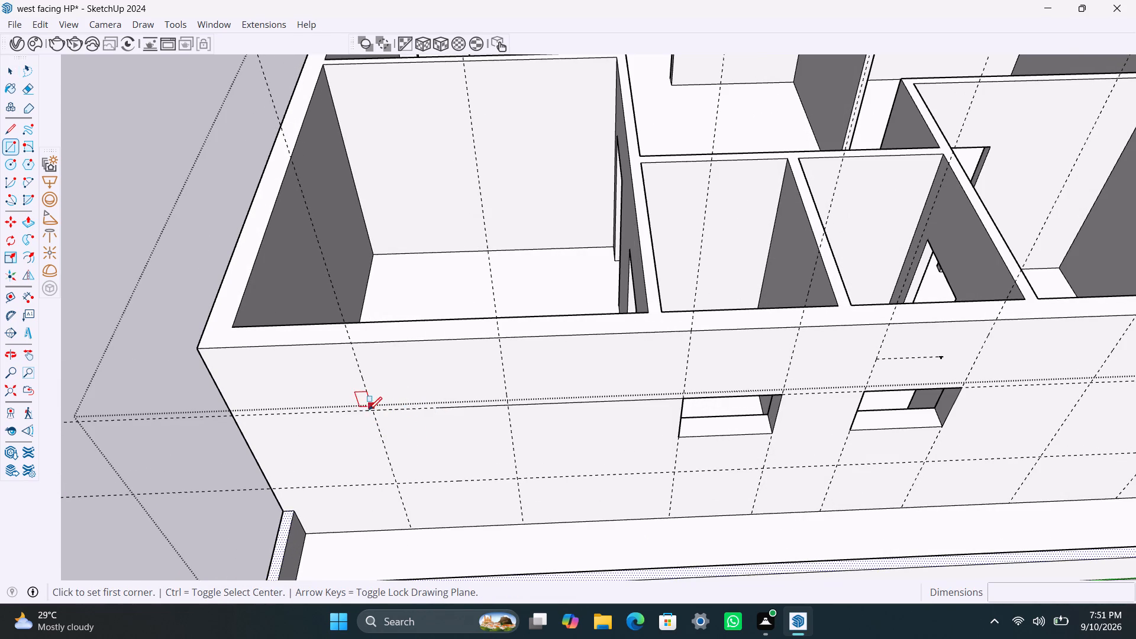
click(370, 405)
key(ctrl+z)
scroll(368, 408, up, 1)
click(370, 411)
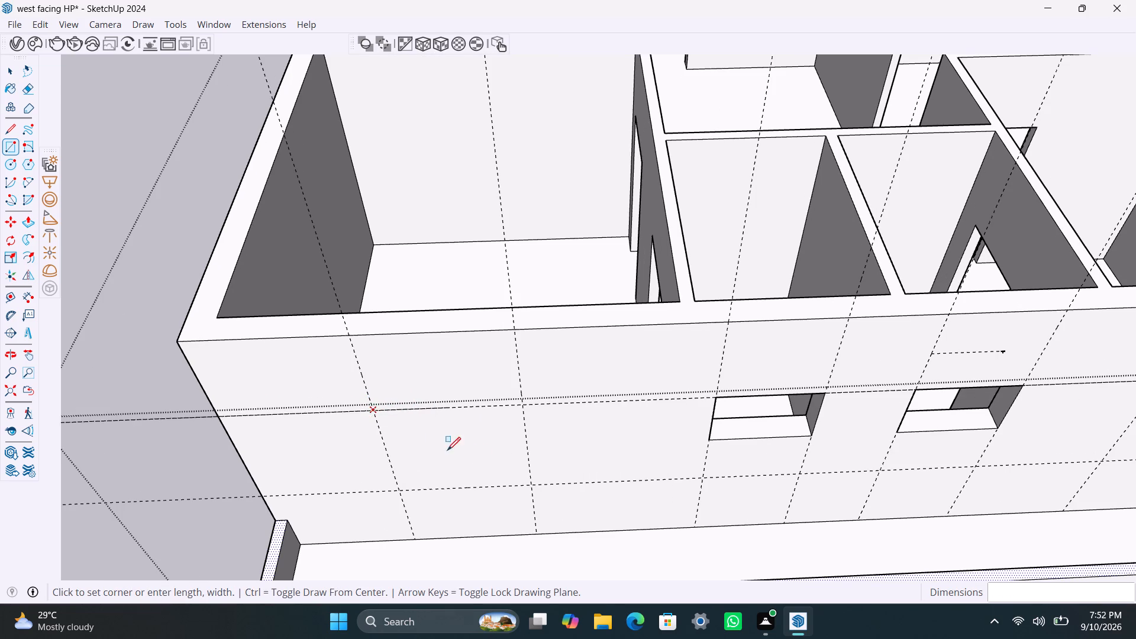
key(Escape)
Draw a window rectangle between the guides on the long outer wall beside the large corner room.
key(r)
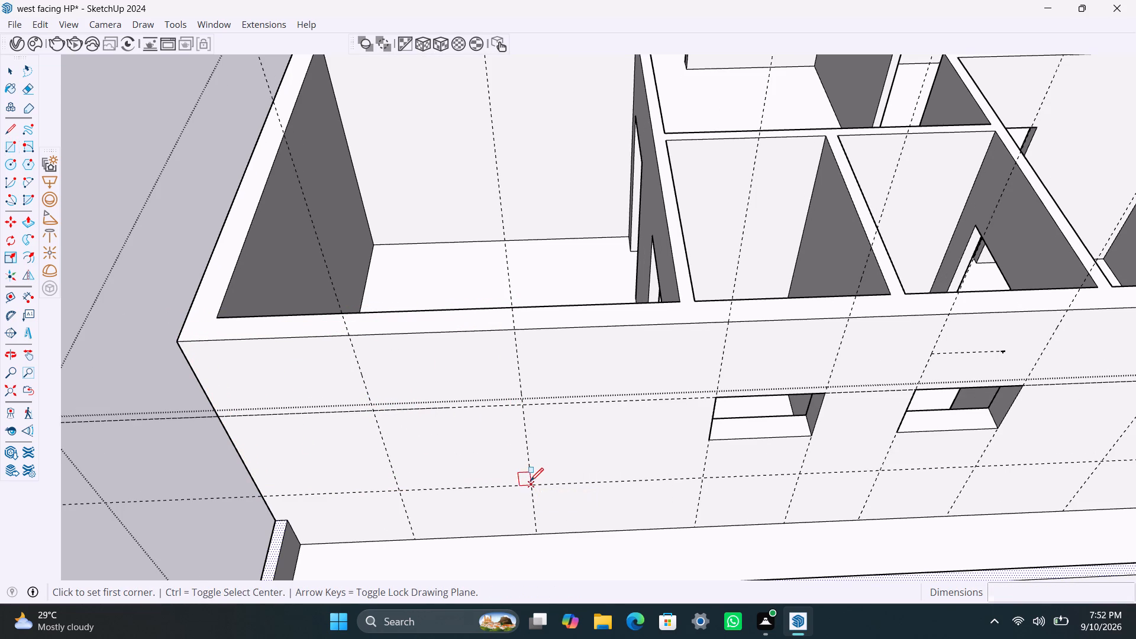
click(370, 412)
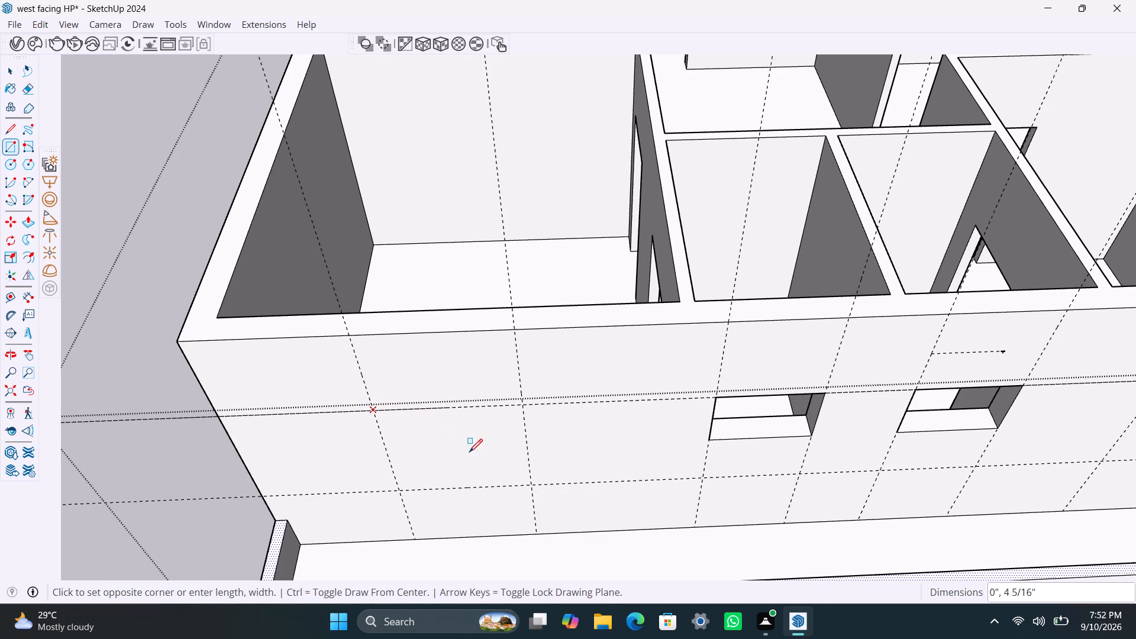
click(525, 490)
key(space)
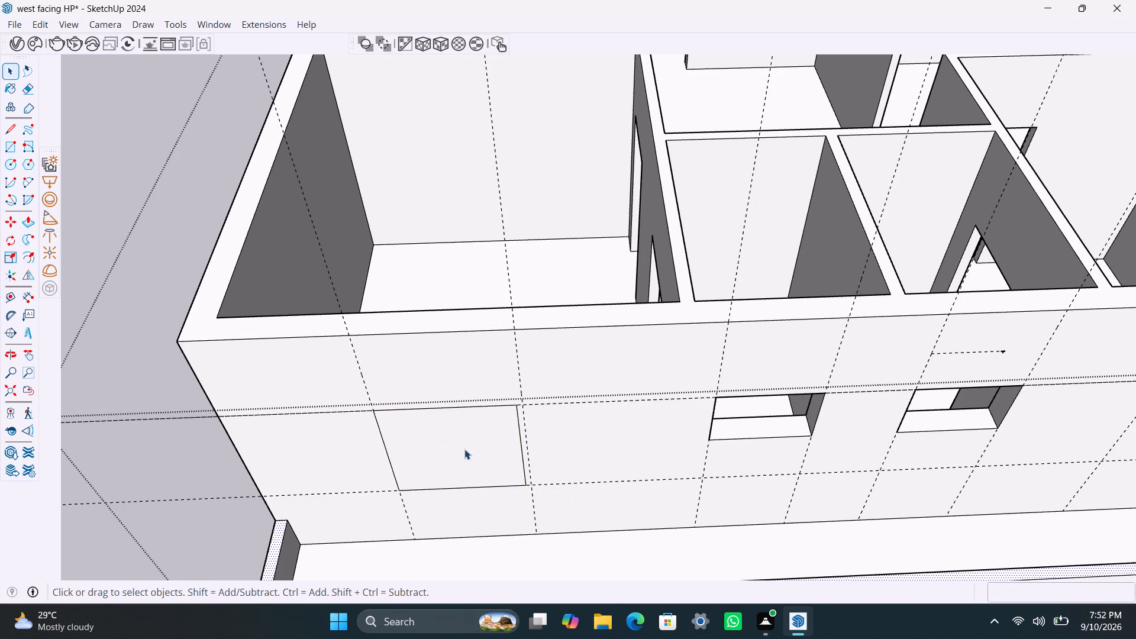
Push the large corner room's window rectangle 9" through the outer wall to cut the opening.
double_click(464, 449)
key(p)
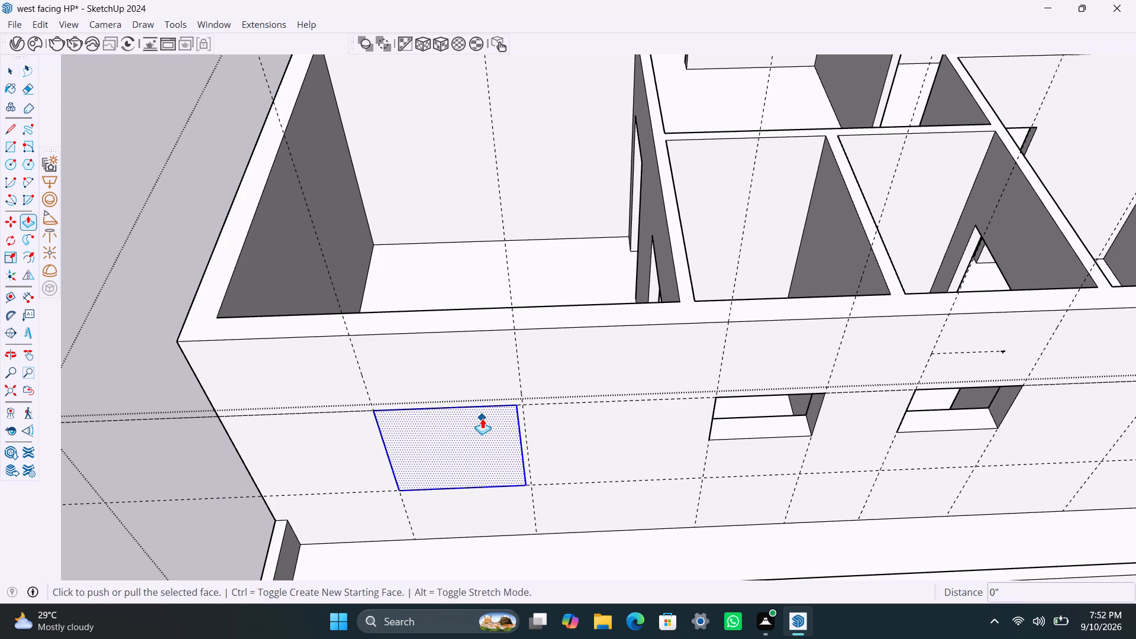
click(482, 423)
key(ctrl+z)
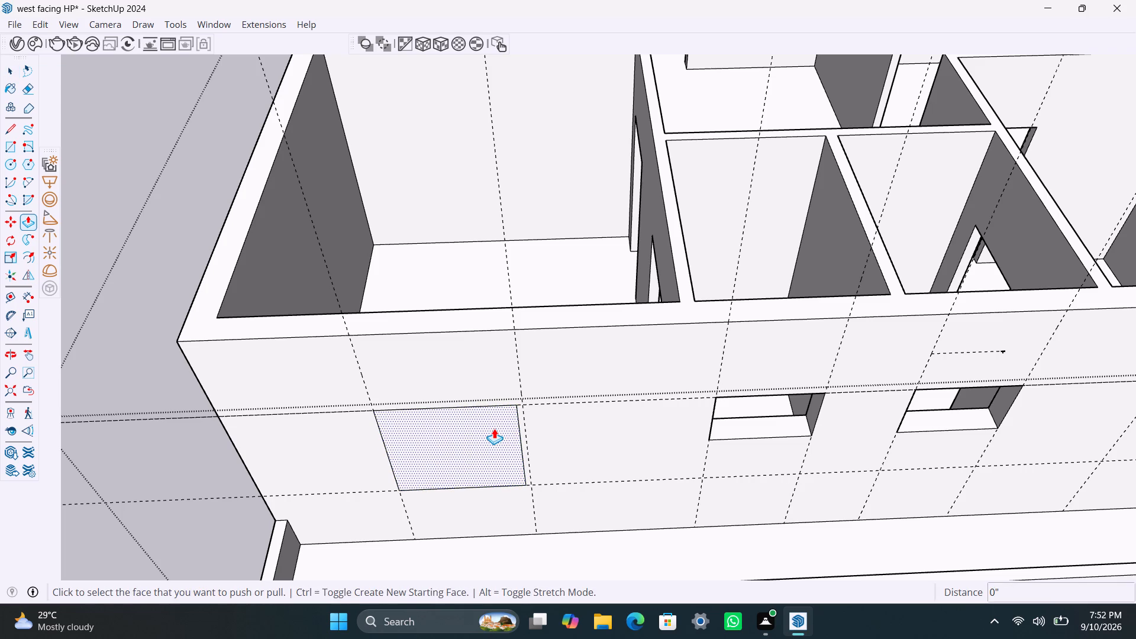
click(494, 428)
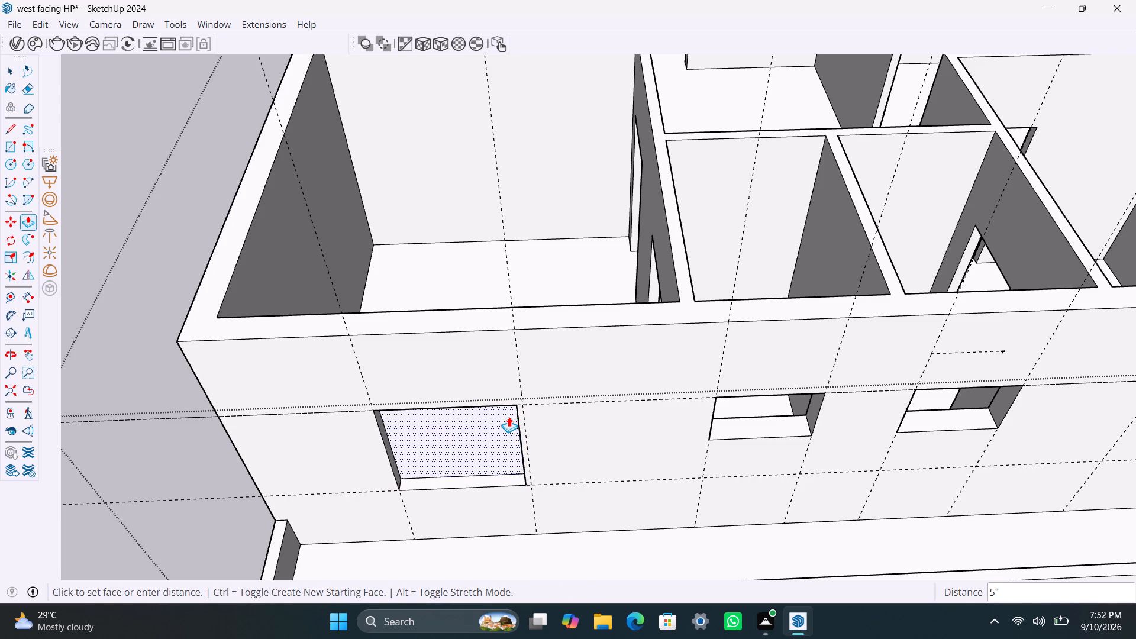
click(505, 417)
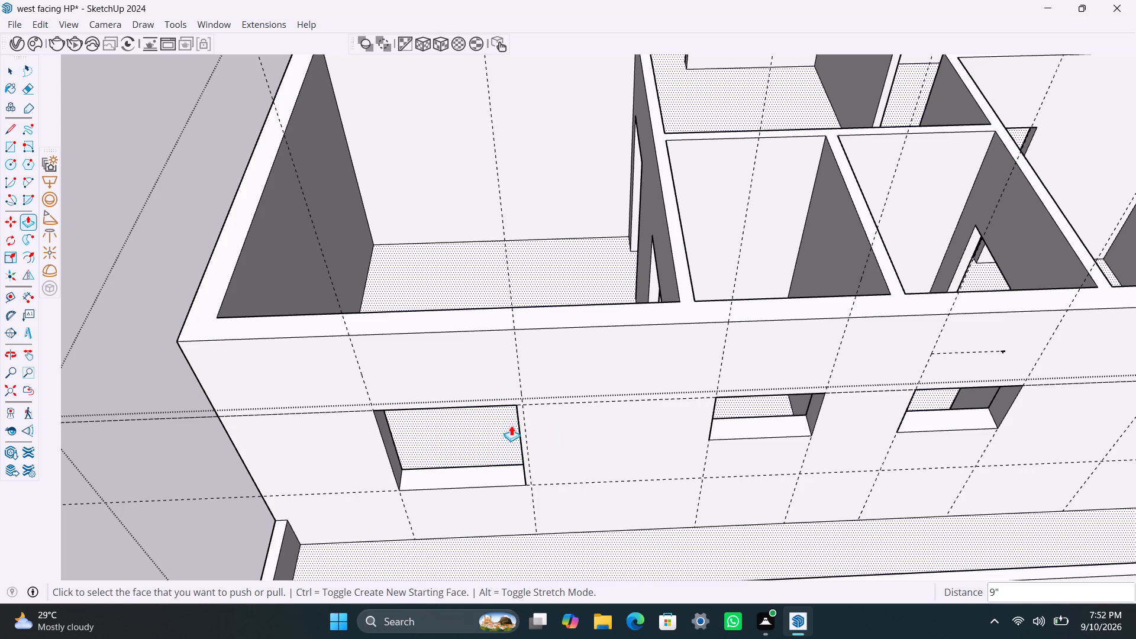
key(space)
Draw a 4' by 4' window rectangle between the guide intersections on the long outer wall beside the room at its other end.
scroll(577, 446, down, 8)
scroll(801, 430, up, 2)
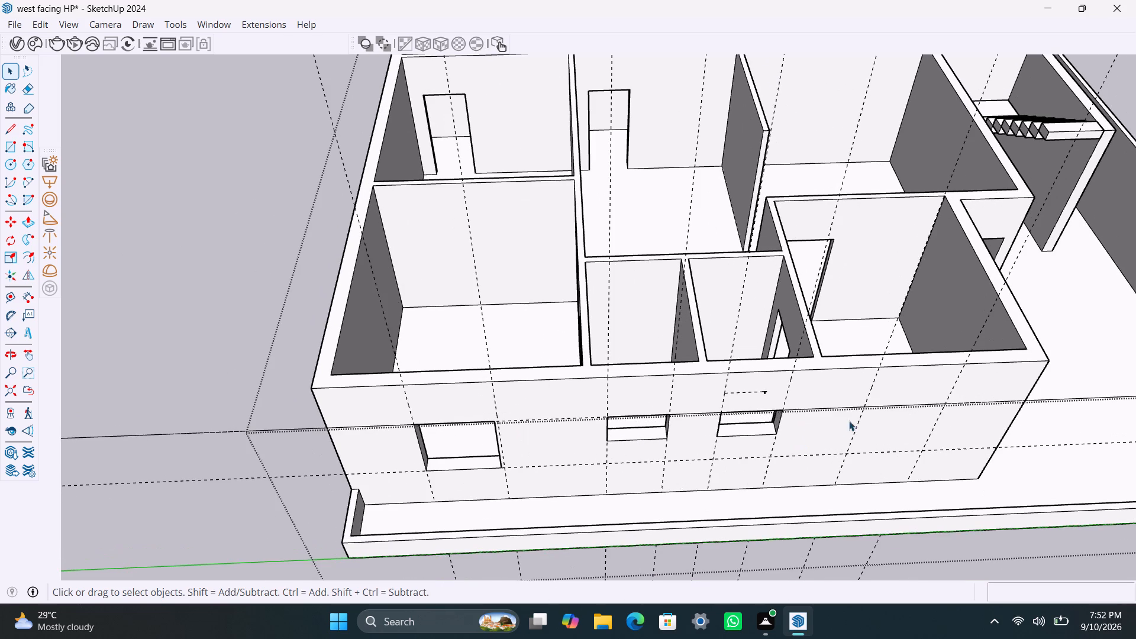
scroll(879, 416, up, 1)
key(r)
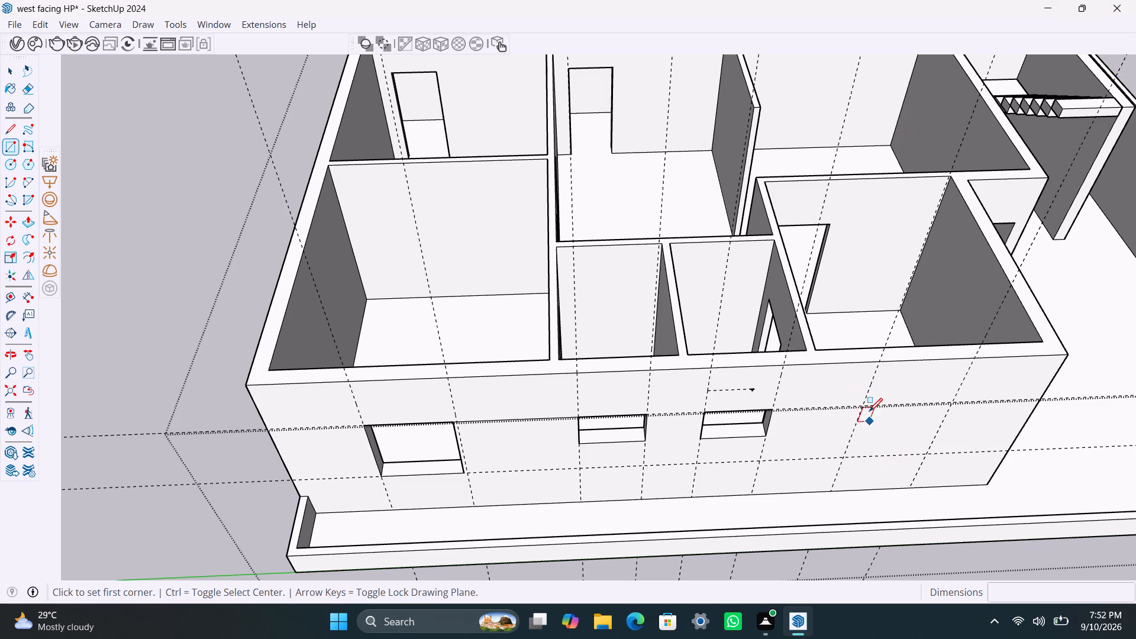
scroll(869, 409, up, 11)
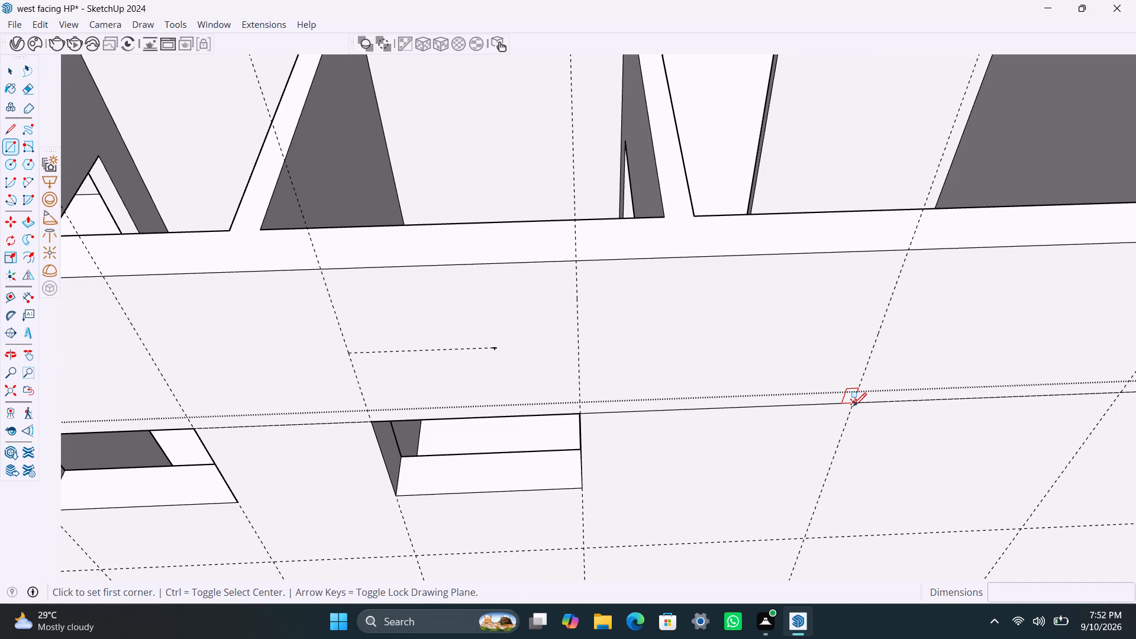
click(853, 406)
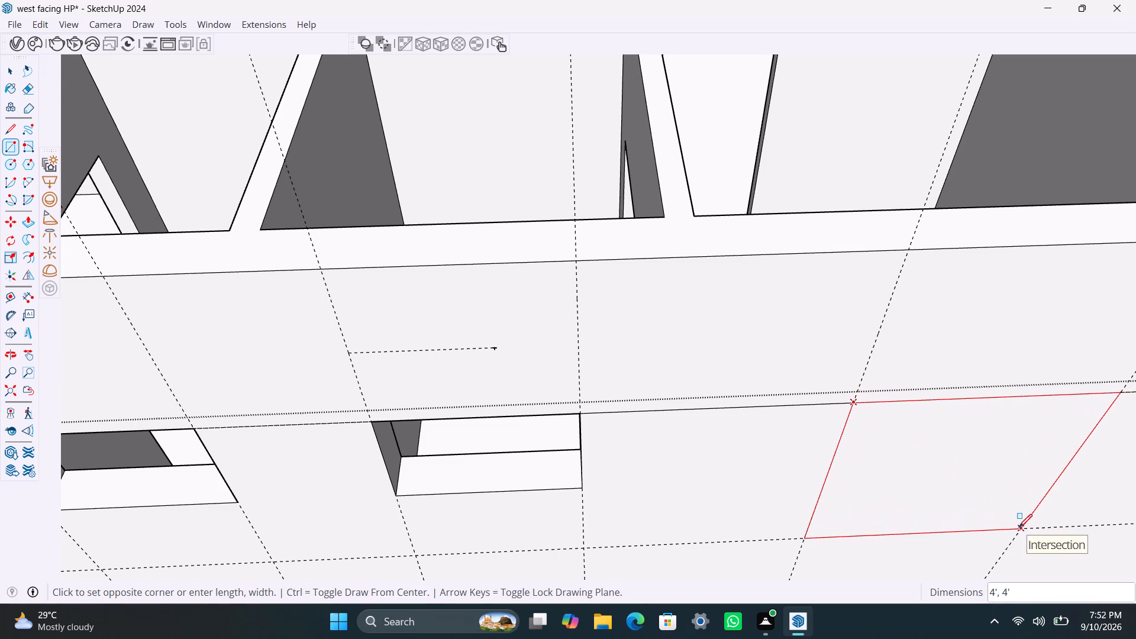
click(1019, 527)
key(space)
Push the new 4' by 4' window rectangle 9" through the outer wall to cut the opening.
click(982, 473)
key(p)
click(977, 472)
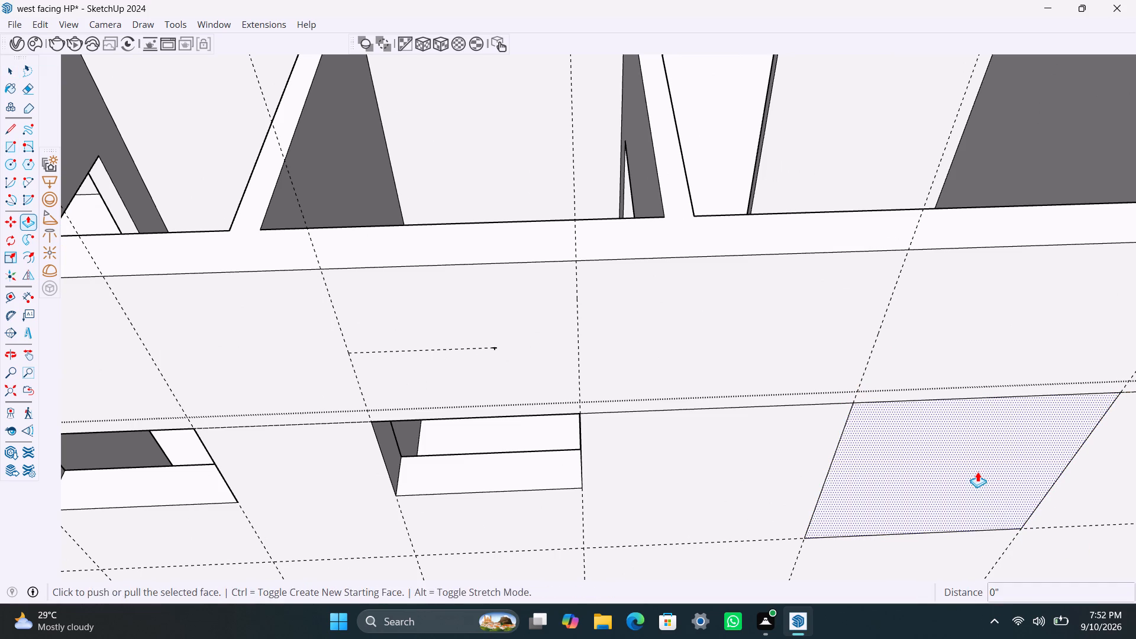
click(964, 427)
key(space)
Place two vertical guides on the front room's end wall, one about 3' 3" from its outer corner and another 4' beyond it.
scroll(924, 466, down, 14)
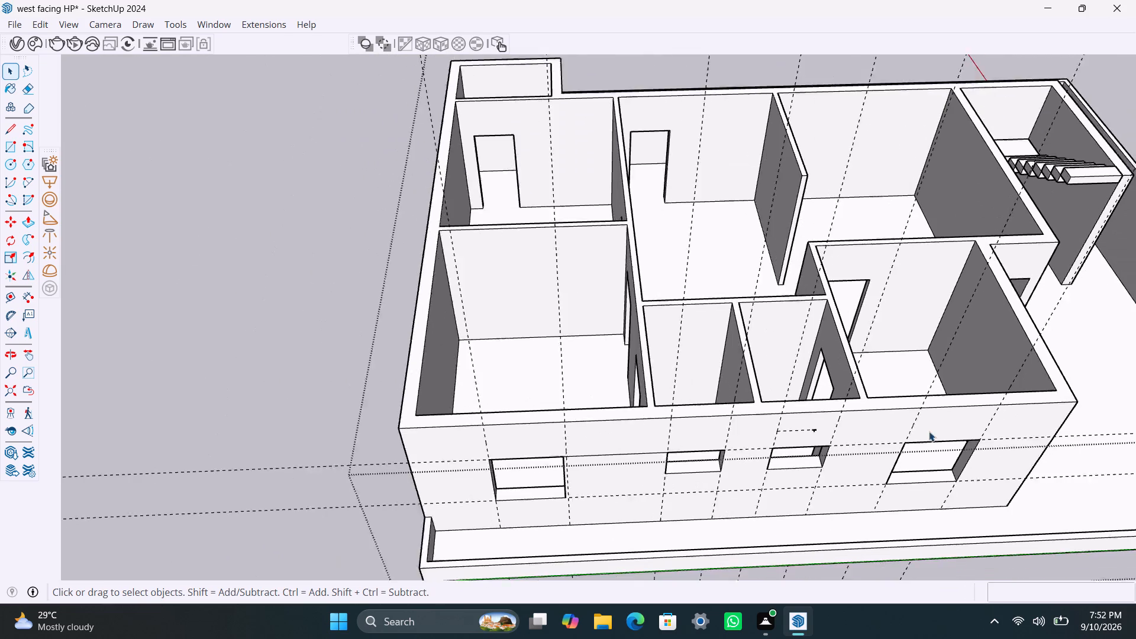
scroll(929, 431, down, 1)
middle_drag(1000, 466, 516, 213)
scroll(526, 197, down, 2)
middle_drag(531, 221, 526, 343)
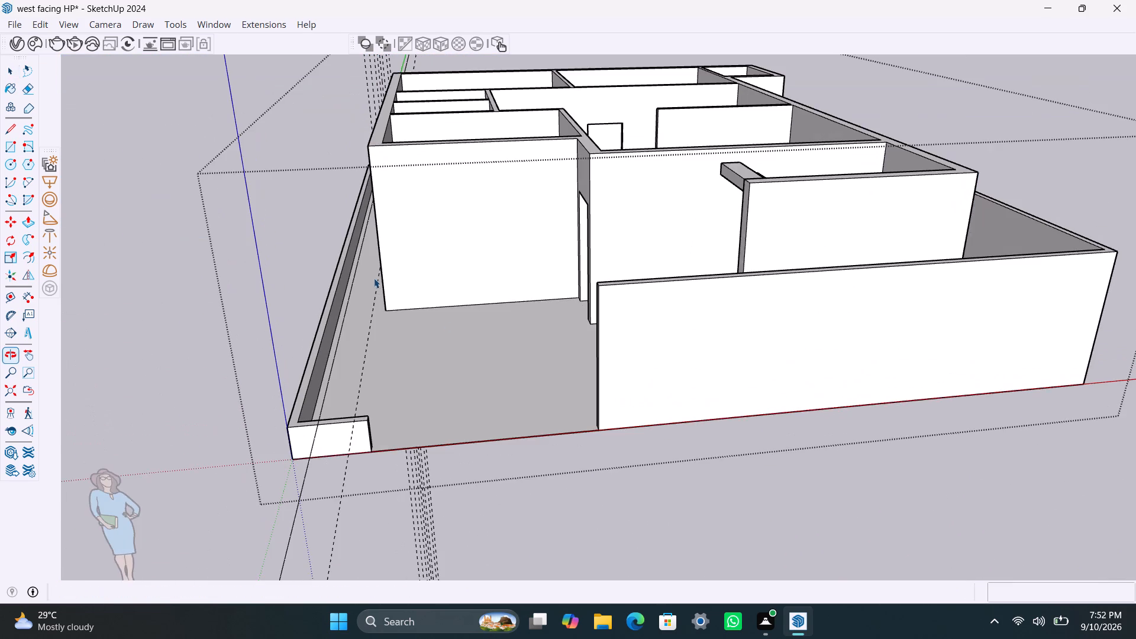
scroll(383, 266, up, 1)
key(t)
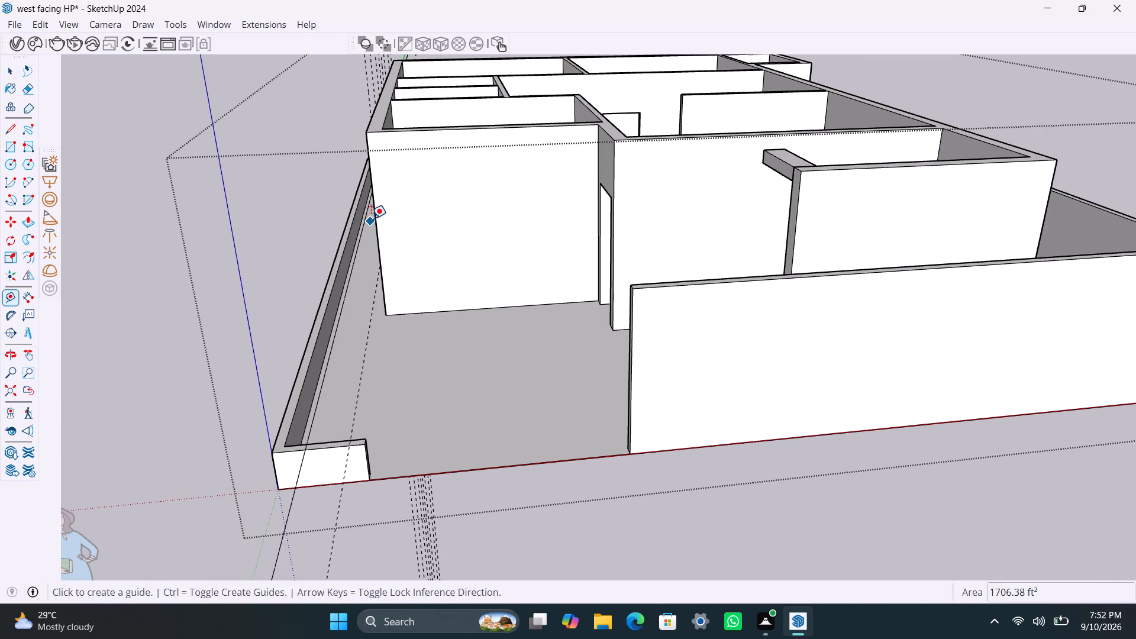
click(372, 210)
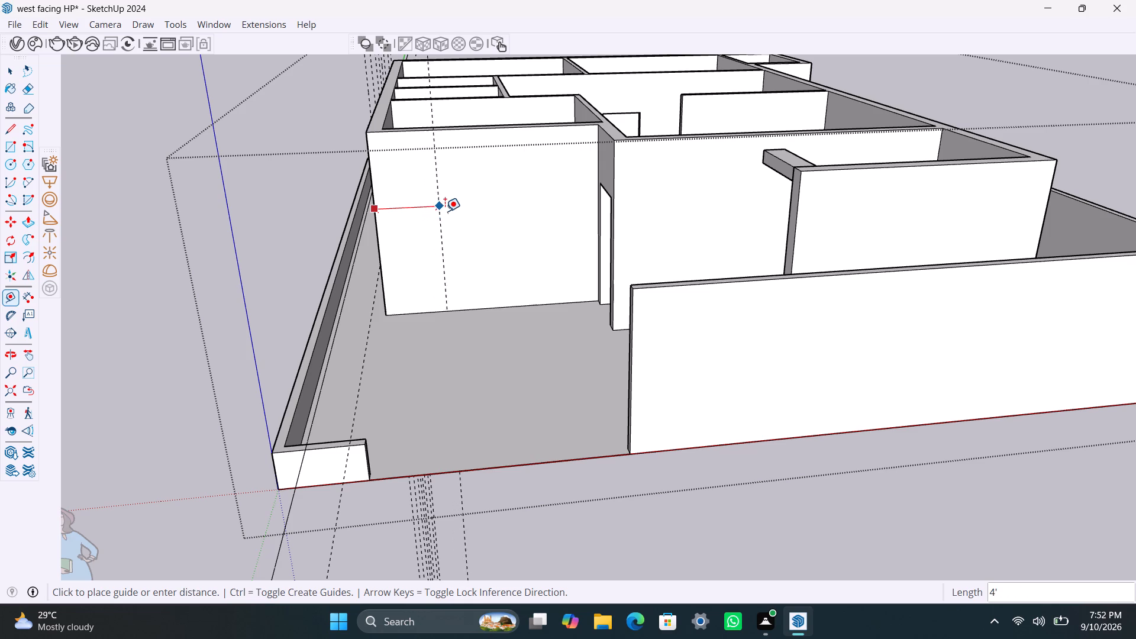
click(438, 212)
click(435, 210)
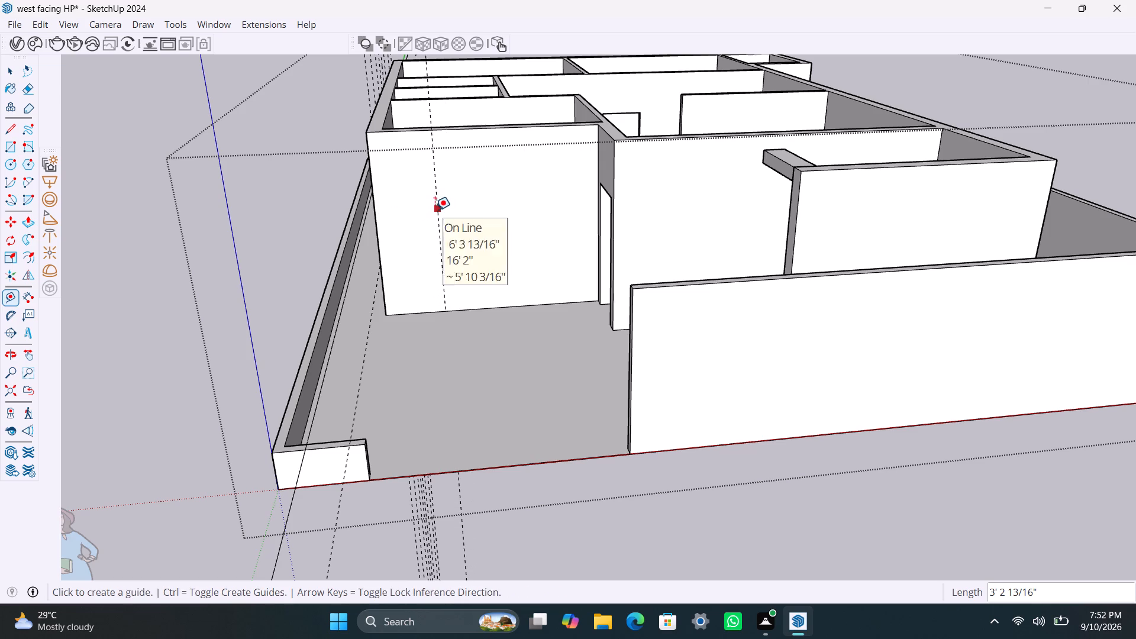
key(4)
key(apostrophe)
key(Return)
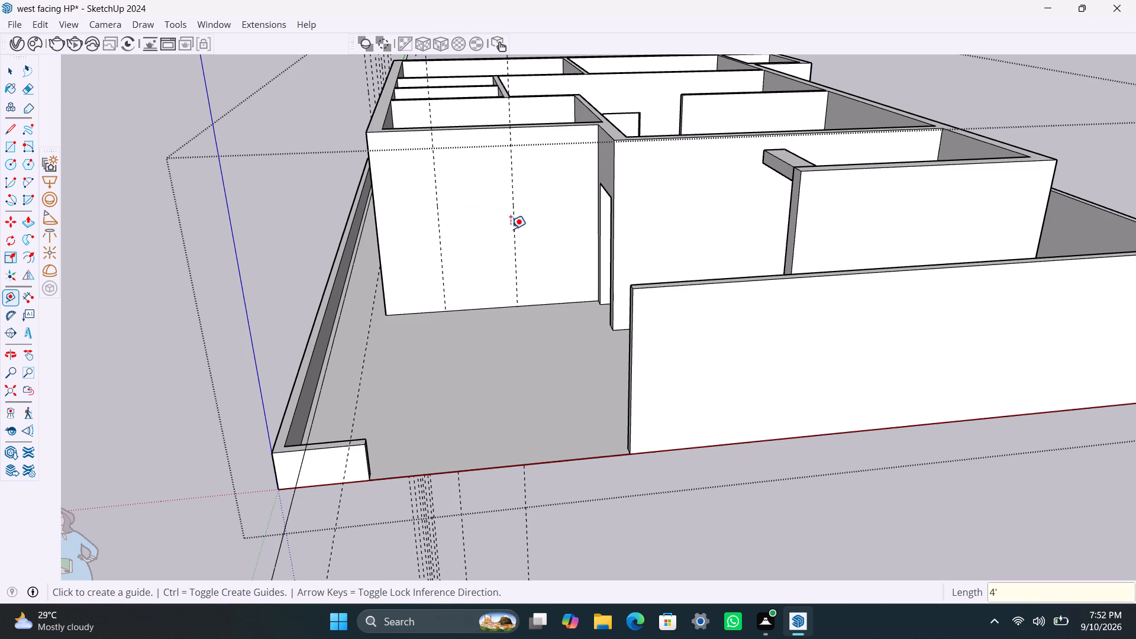
Place two horizontal guides on the front room's end wall, one 3' below its top edge and another 4' lower.
click(459, 133)
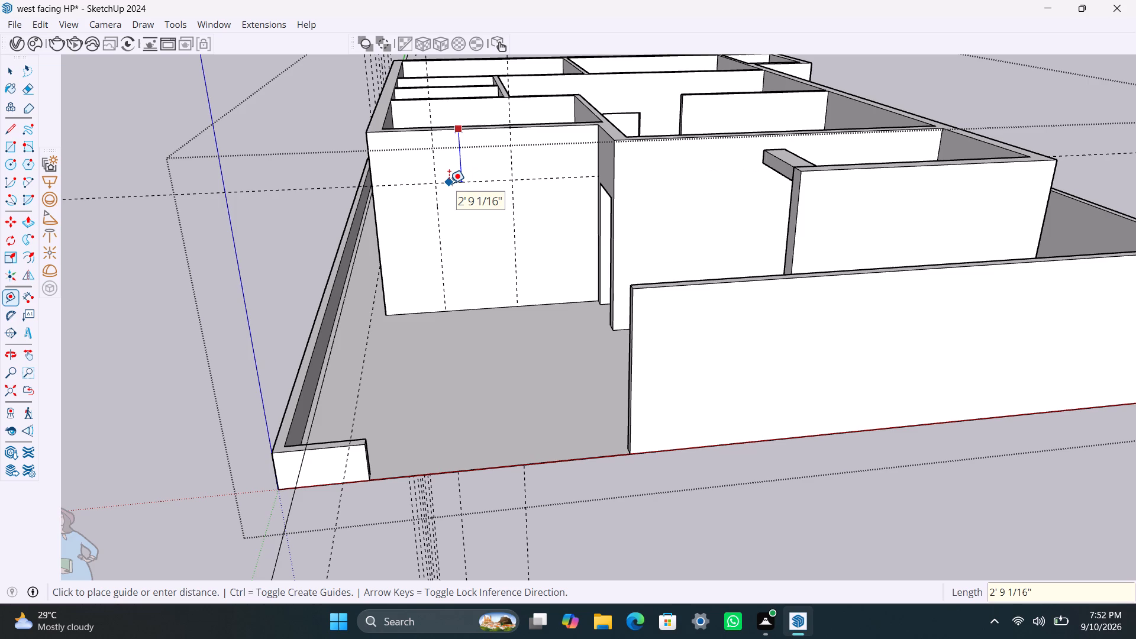
text(3')
key(Return)
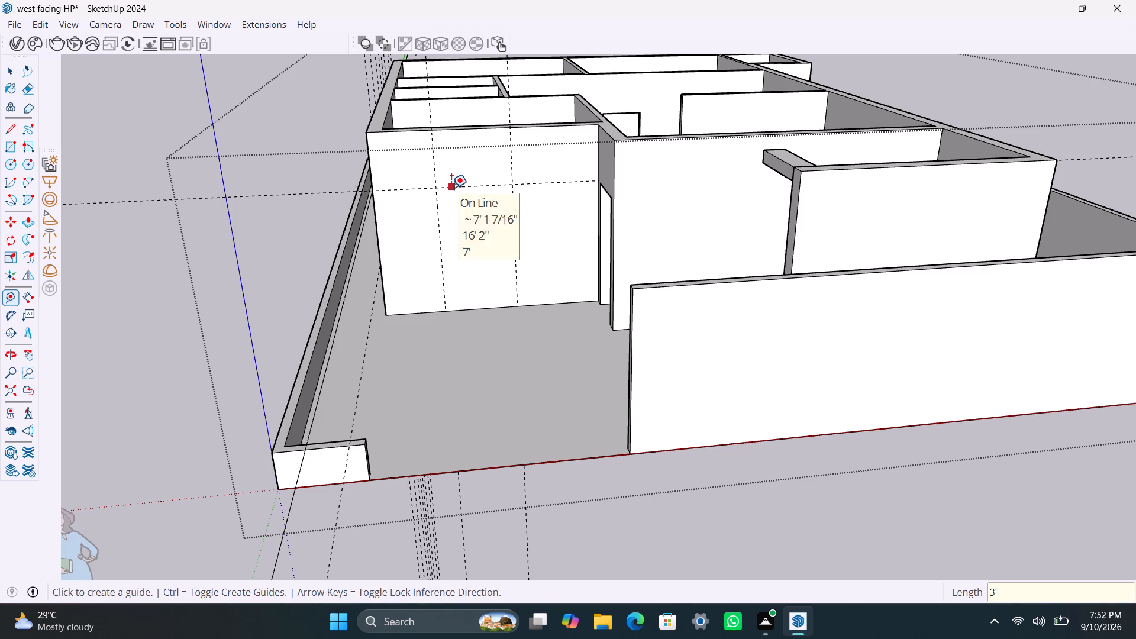
click(451, 188)
text(4')
key(Return)
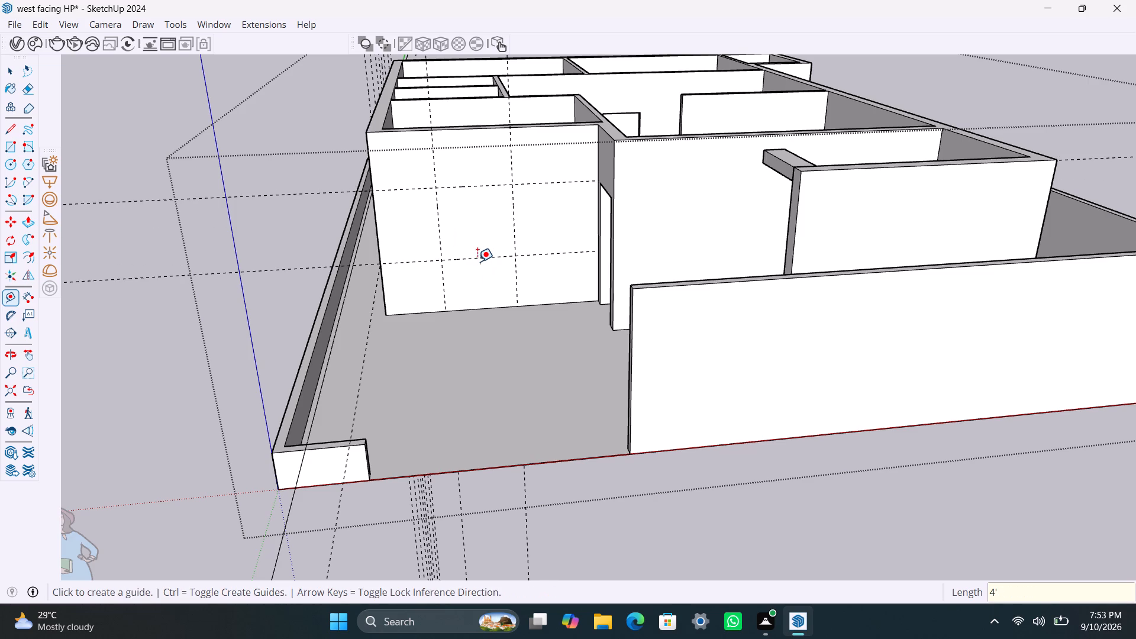
key(space)
Draw a 4' by 4' window rectangle between the four guide intersections on the front room's end wall.
key(r)
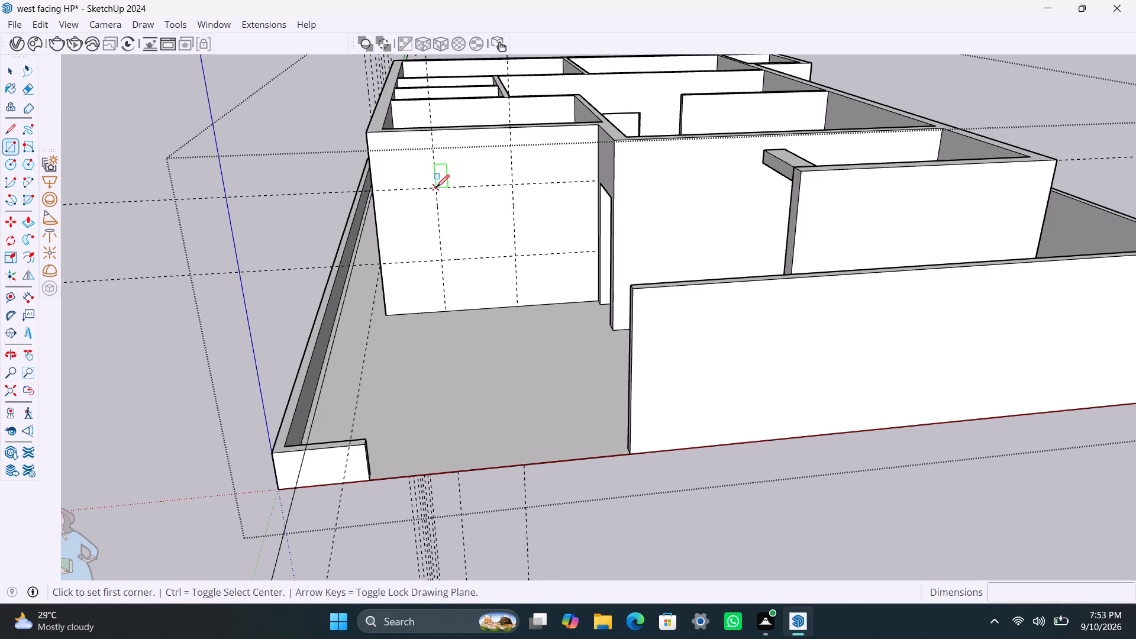
drag(436, 188, 436, 195)
click(514, 257)
key(space)
Push the end wall's window rectangle 9" through the wall to cut the opening.
click(456, 230)
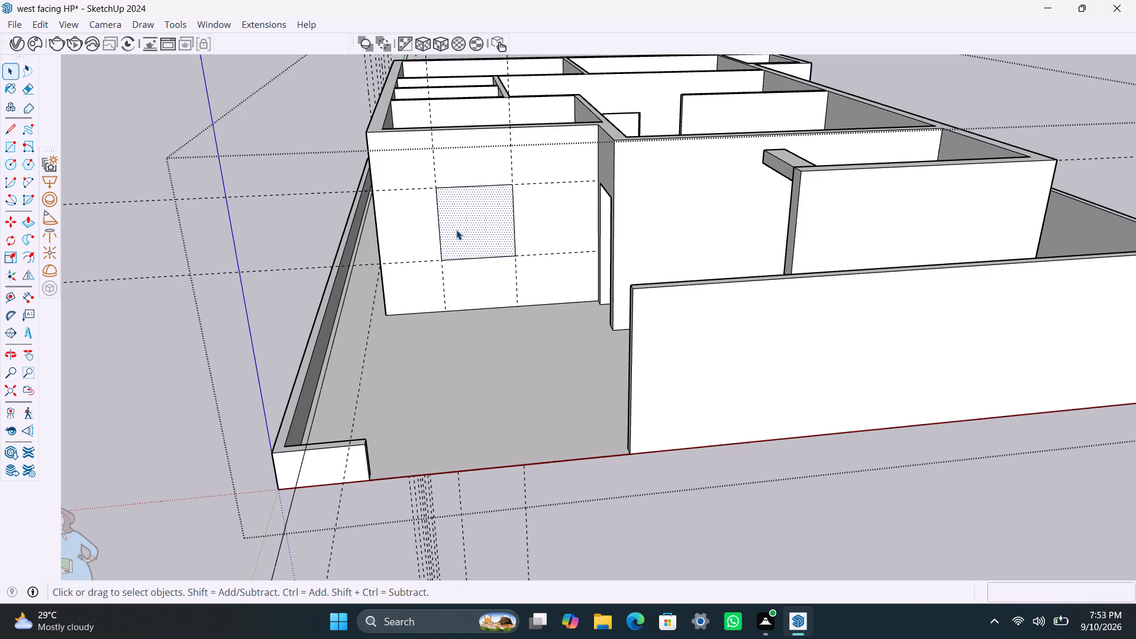
key(p)
click(458, 231)
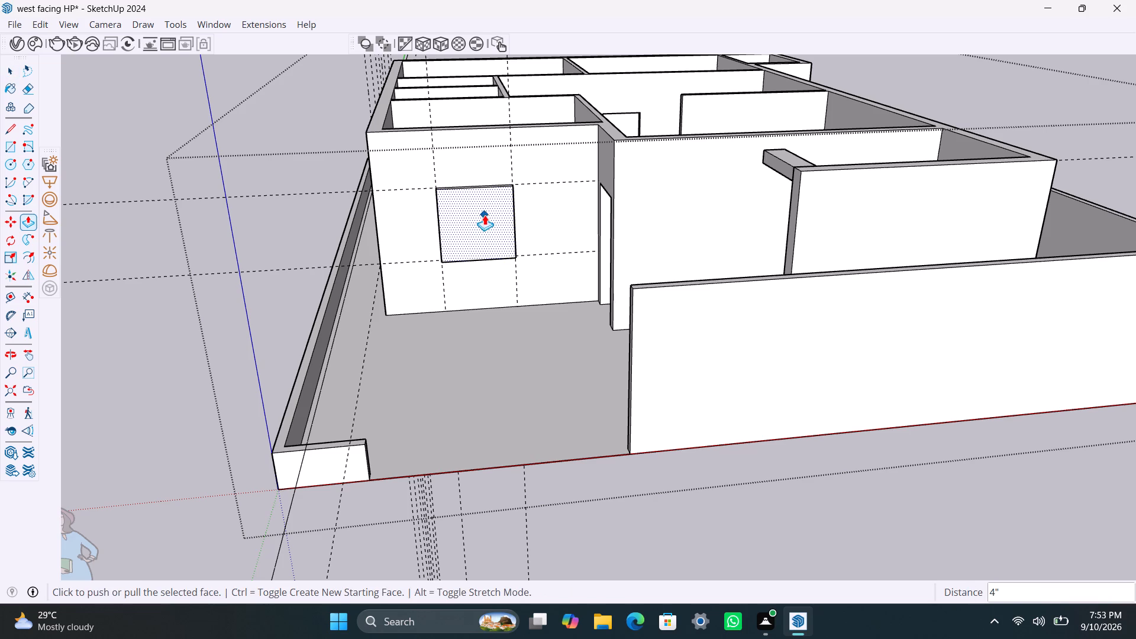
key(ctrl+z)
click(484, 222)
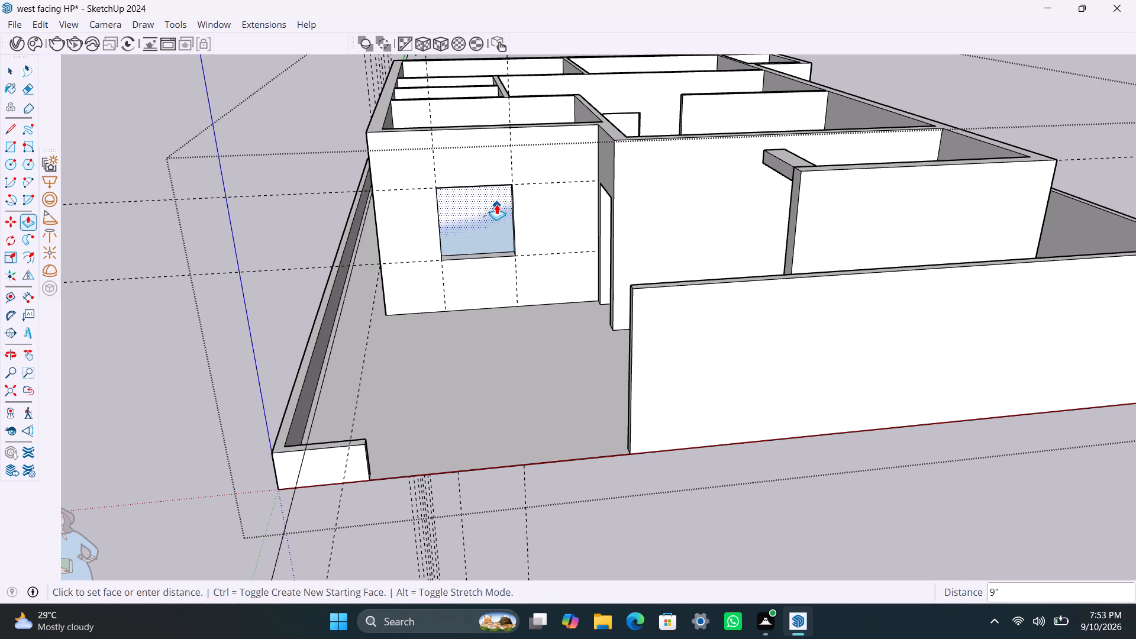
click(499, 202)
key(space)
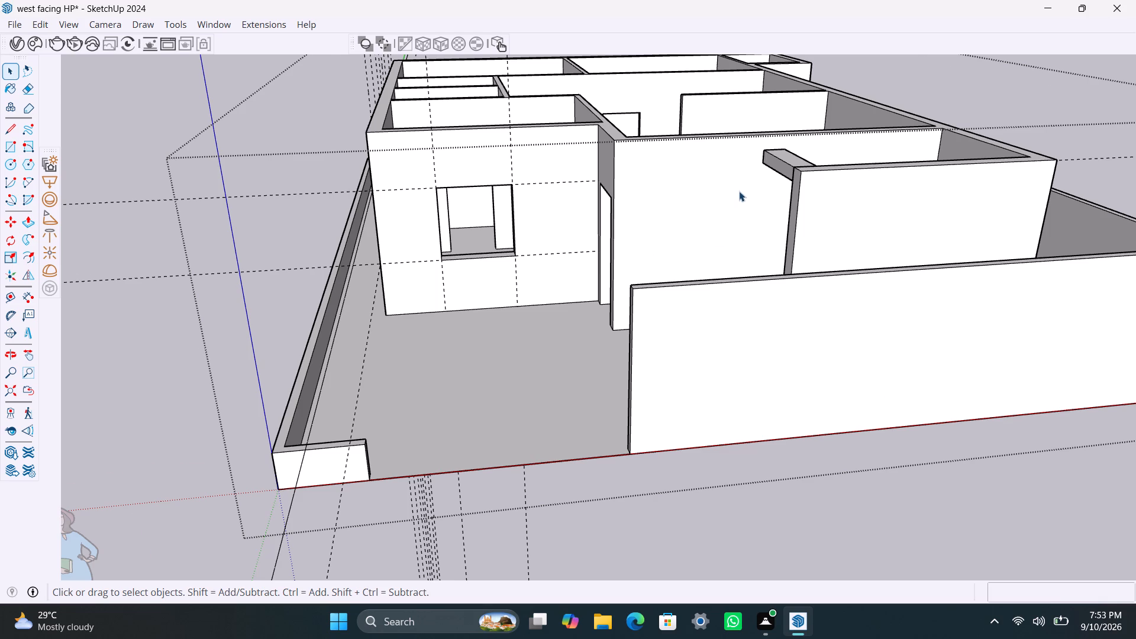
Place two vertical guides on the wall behind the staircase, one about 5' from its outer corner and another 4' beyond it.
scroll(739, 191, down, 2)
middle_drag(734, 195, 637, 276)
scroll(741, 242, up, 1)
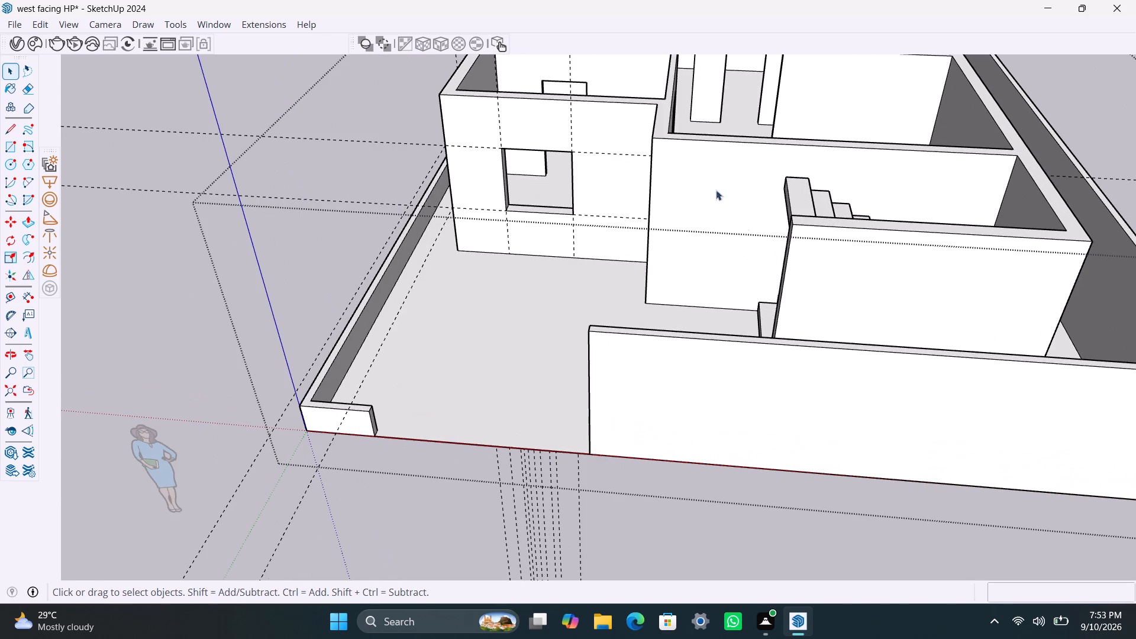
key(t)
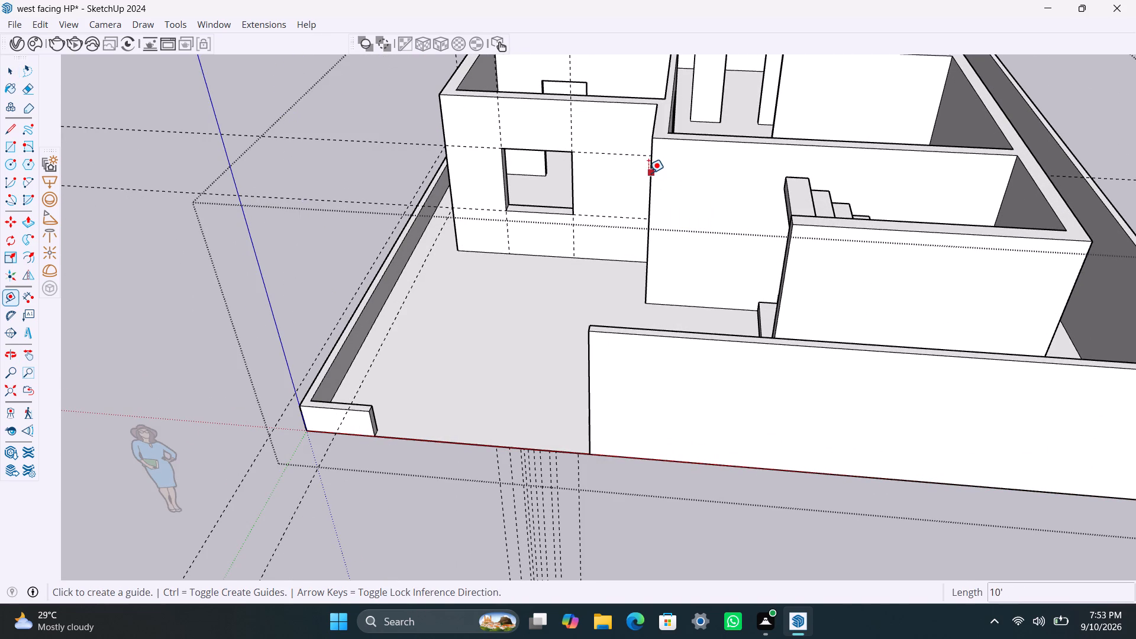
click(650, 175)
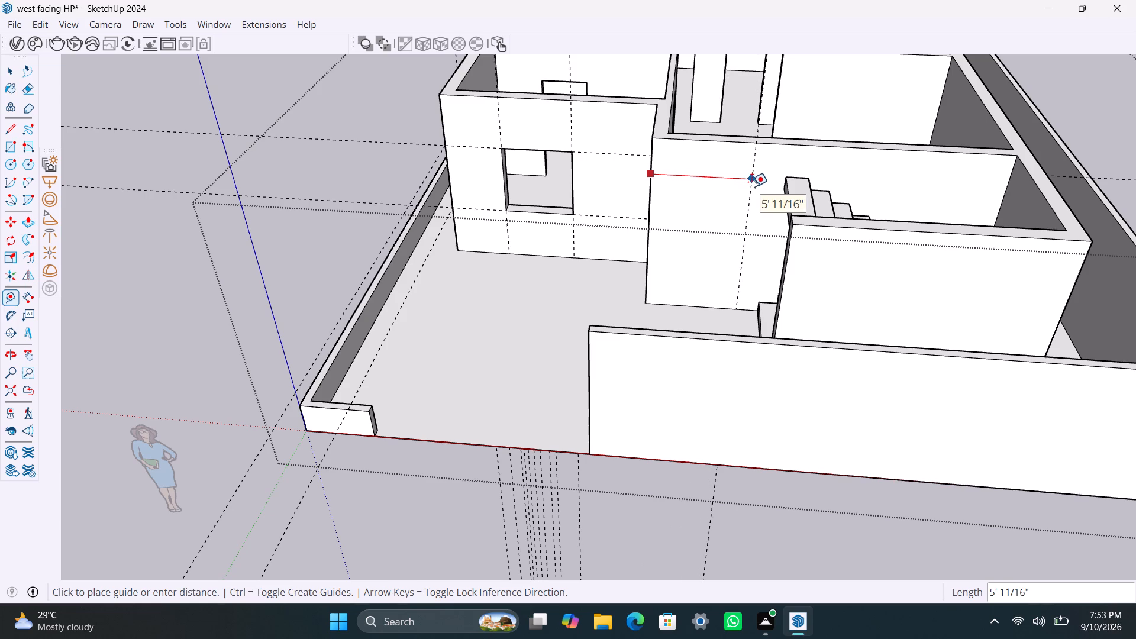
click(752, 186)
click(749, 176)
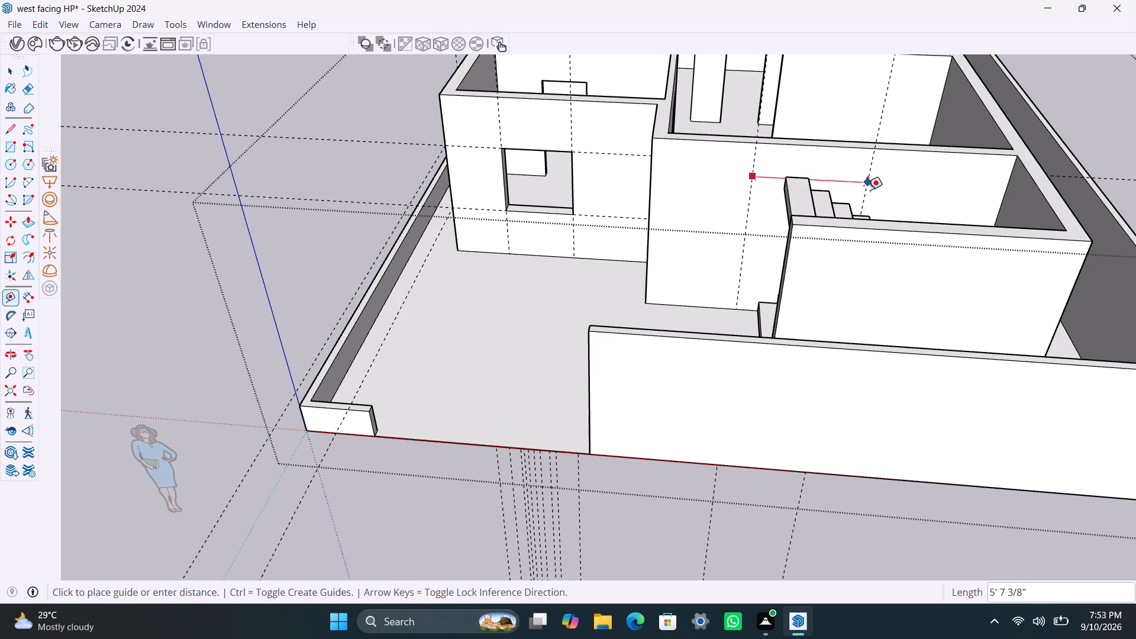
text(4')
key(Return)
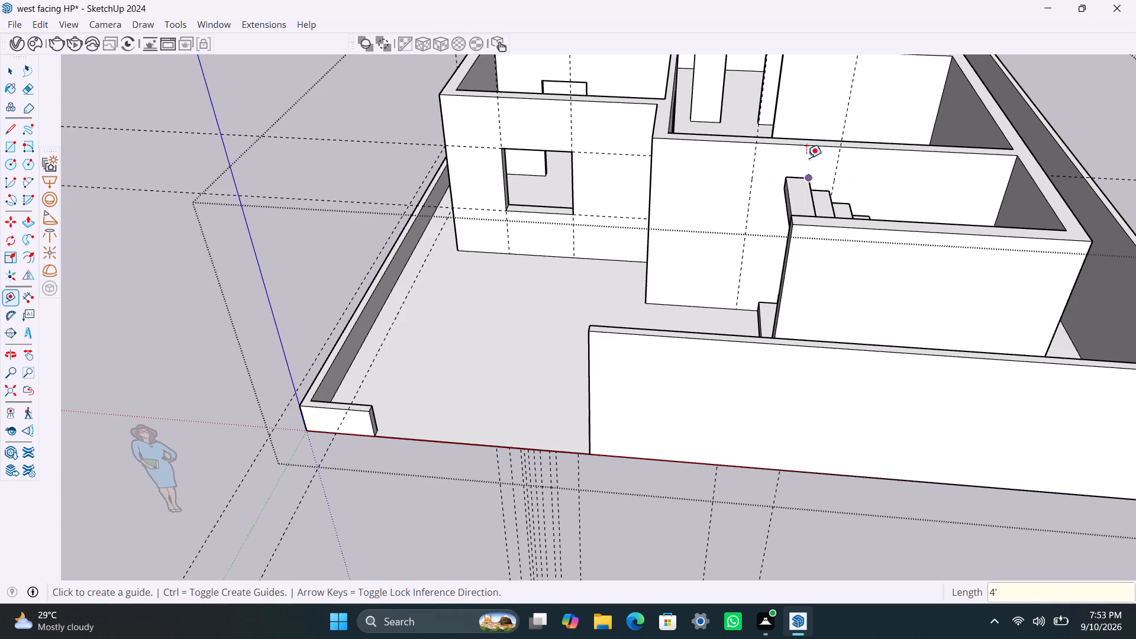
Place two horizontal guides on the wall behind the staircase, one 3' below its top edge and another 4' lower.
click(800, 146)
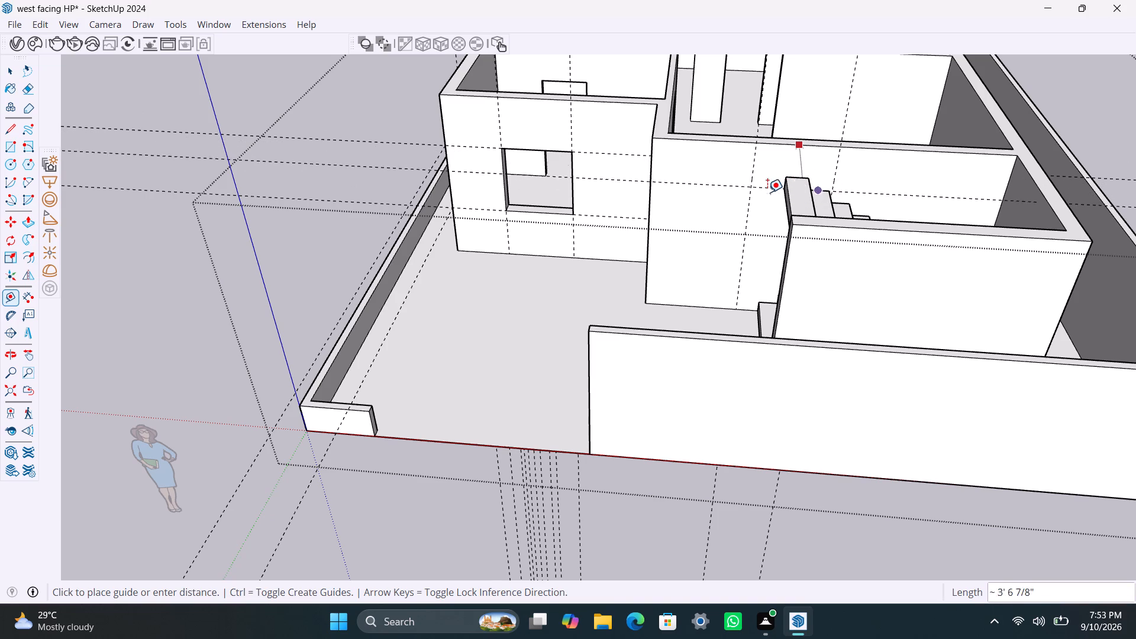
scroll(767, 191, up, 3)
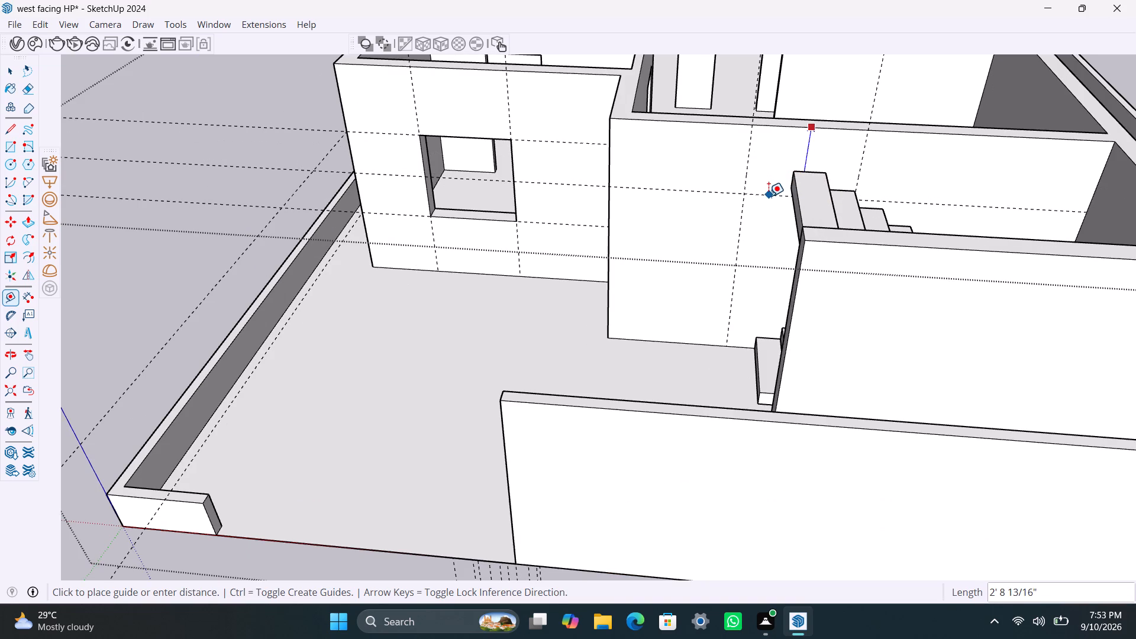
click(769, 196)
text(3')
key(Return)
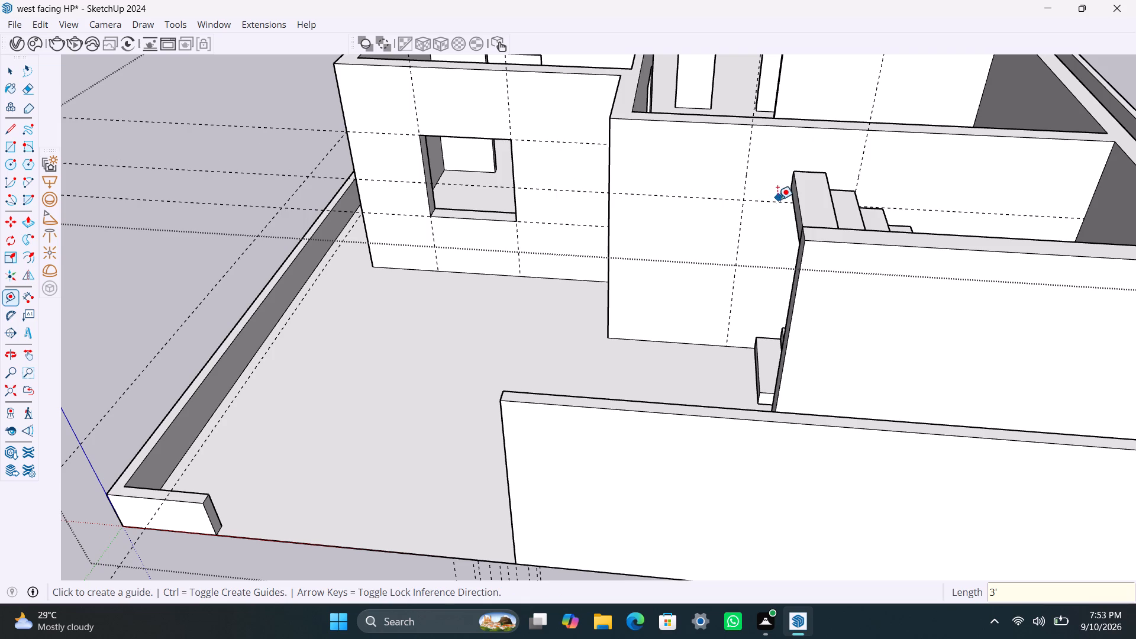
click(777, 200)
text(4')
key(Return)
Draw a 4' by 4' window rectangle between the four guide intersections on the wall behind the staircase.
key(space)
key(r)
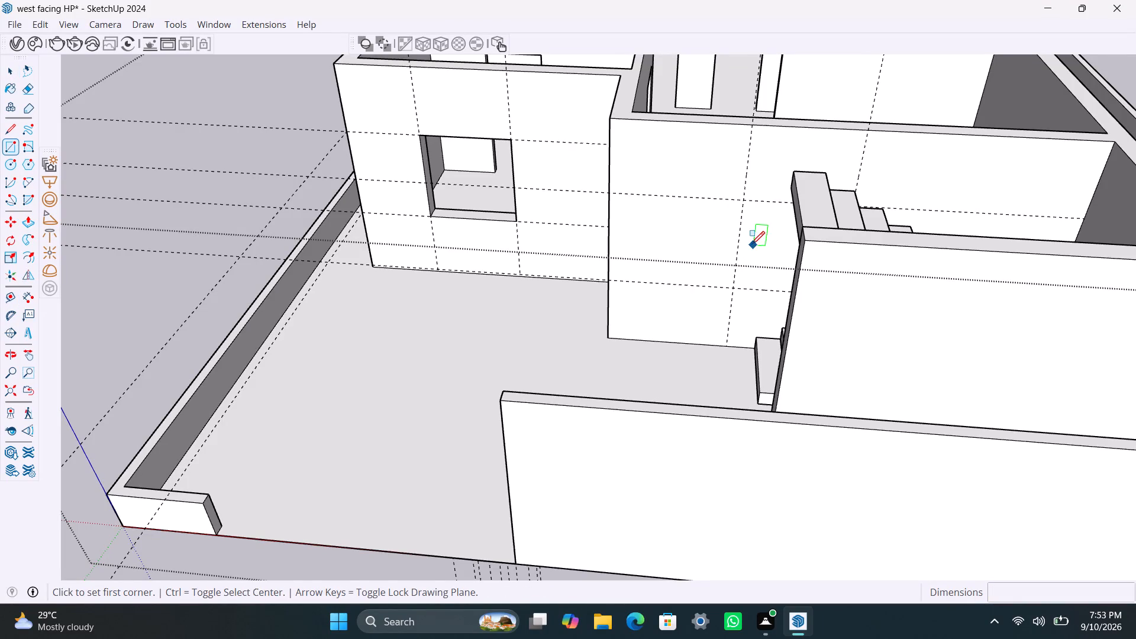
scroll(747, 229, up, 2)
middle_drag(769, 236, 903, 225)
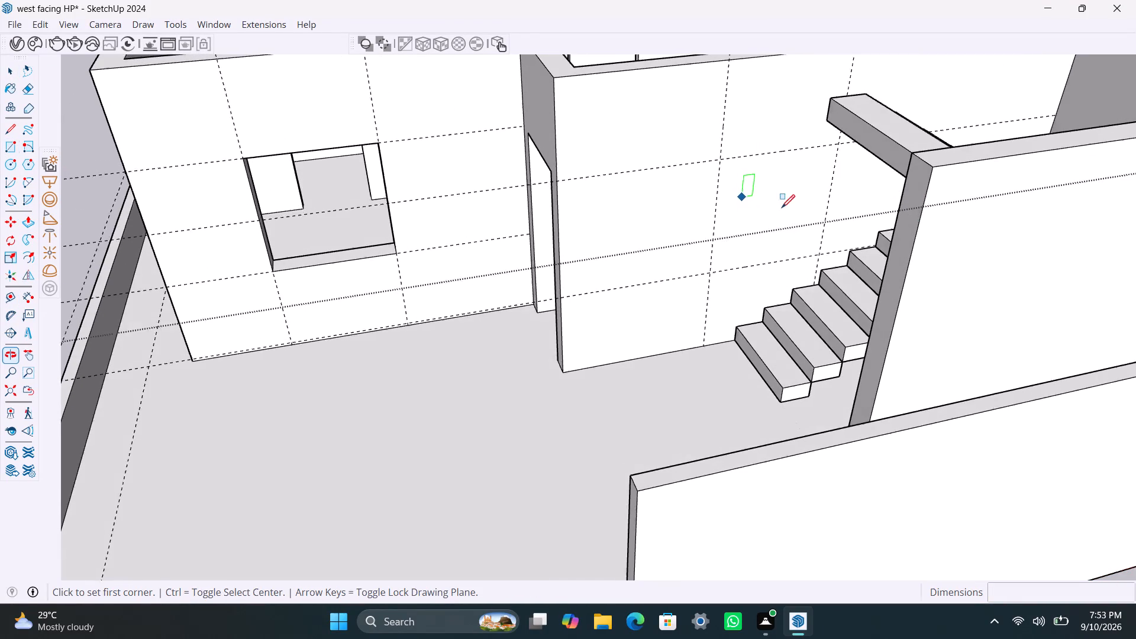
click(719, 162)
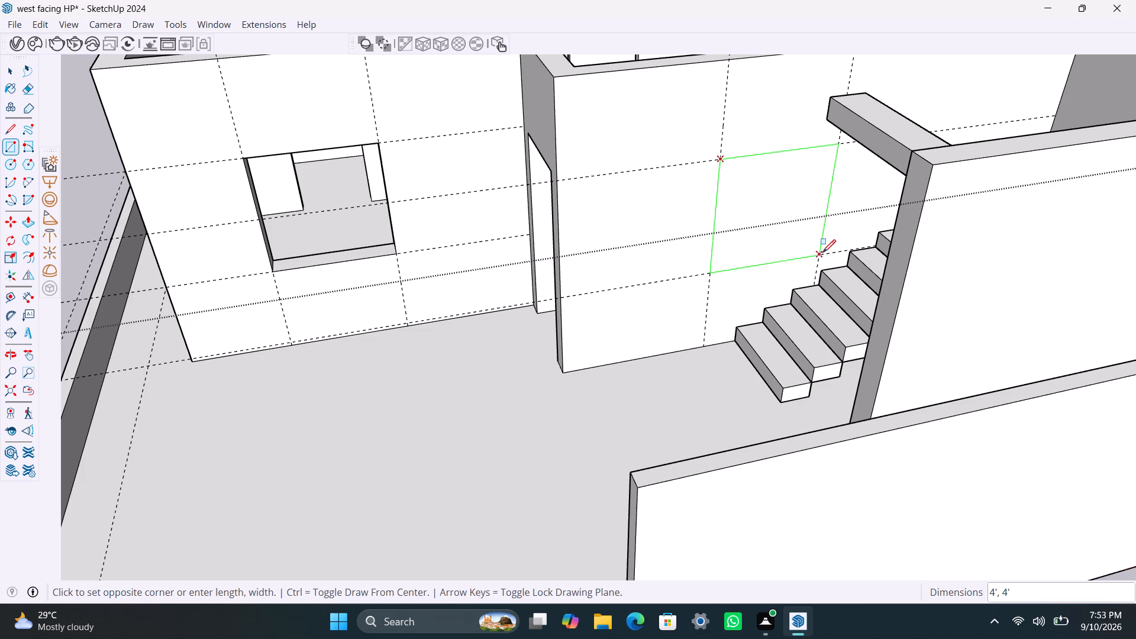
click(822, 253)
key(space)
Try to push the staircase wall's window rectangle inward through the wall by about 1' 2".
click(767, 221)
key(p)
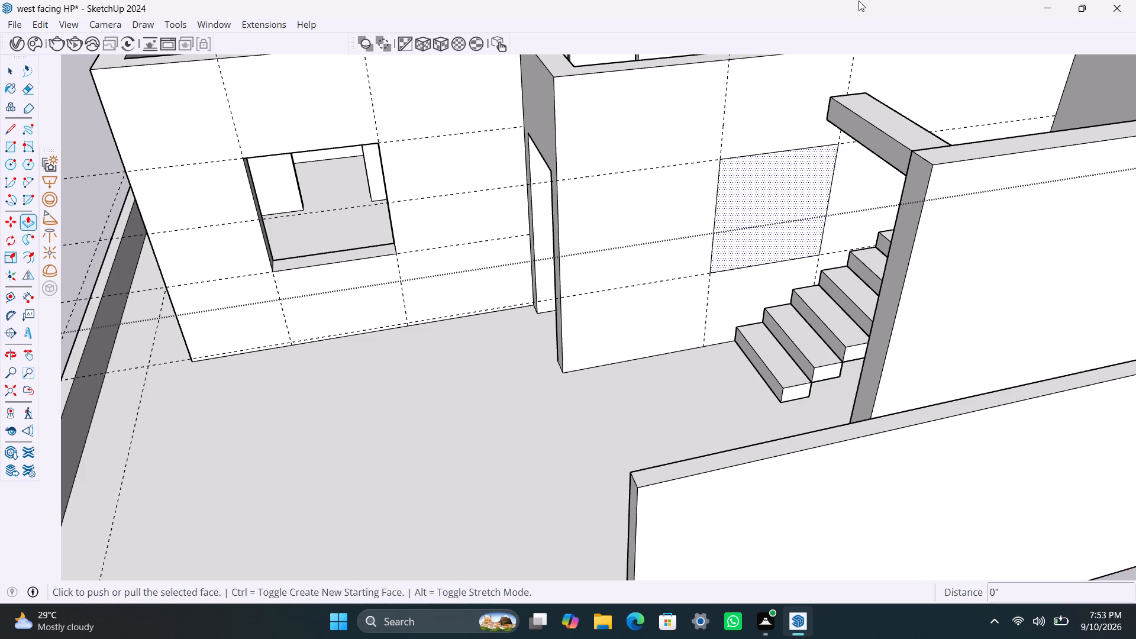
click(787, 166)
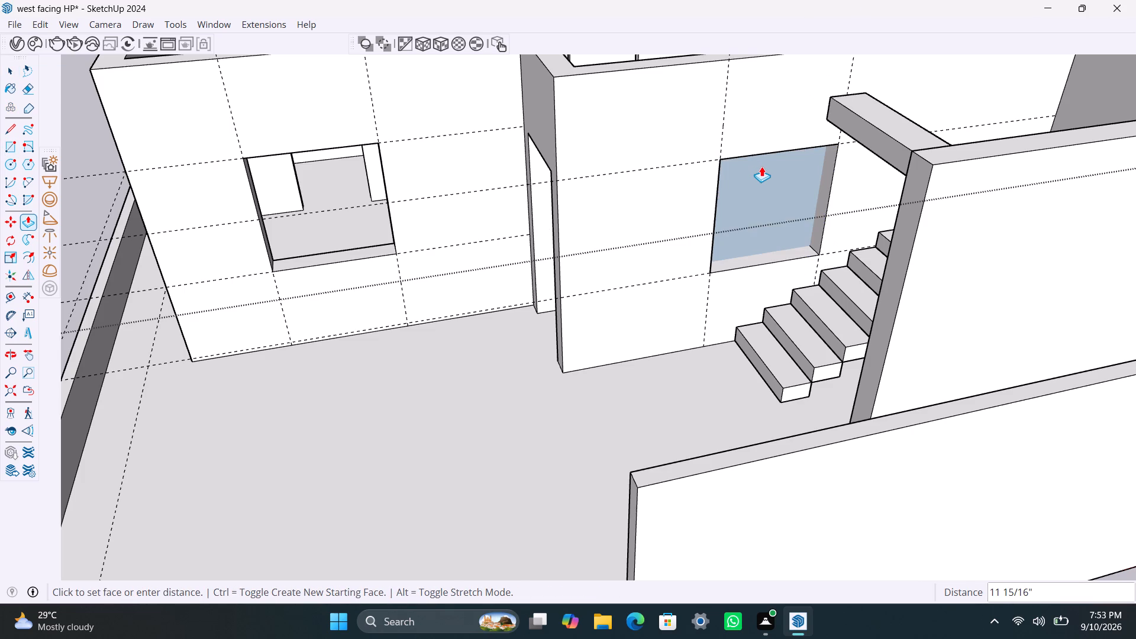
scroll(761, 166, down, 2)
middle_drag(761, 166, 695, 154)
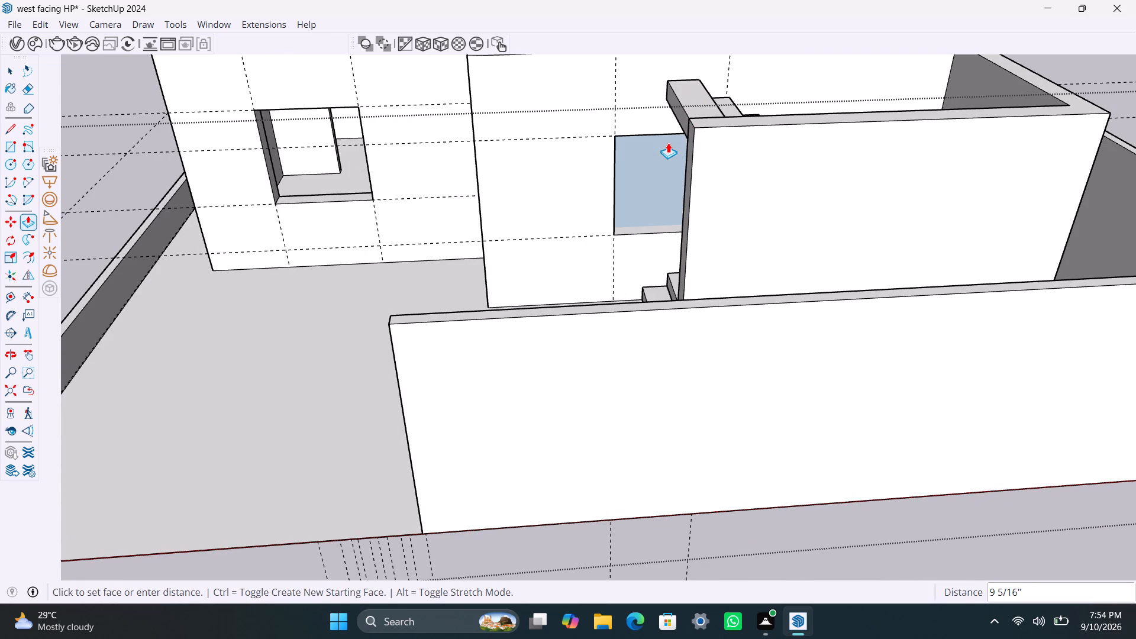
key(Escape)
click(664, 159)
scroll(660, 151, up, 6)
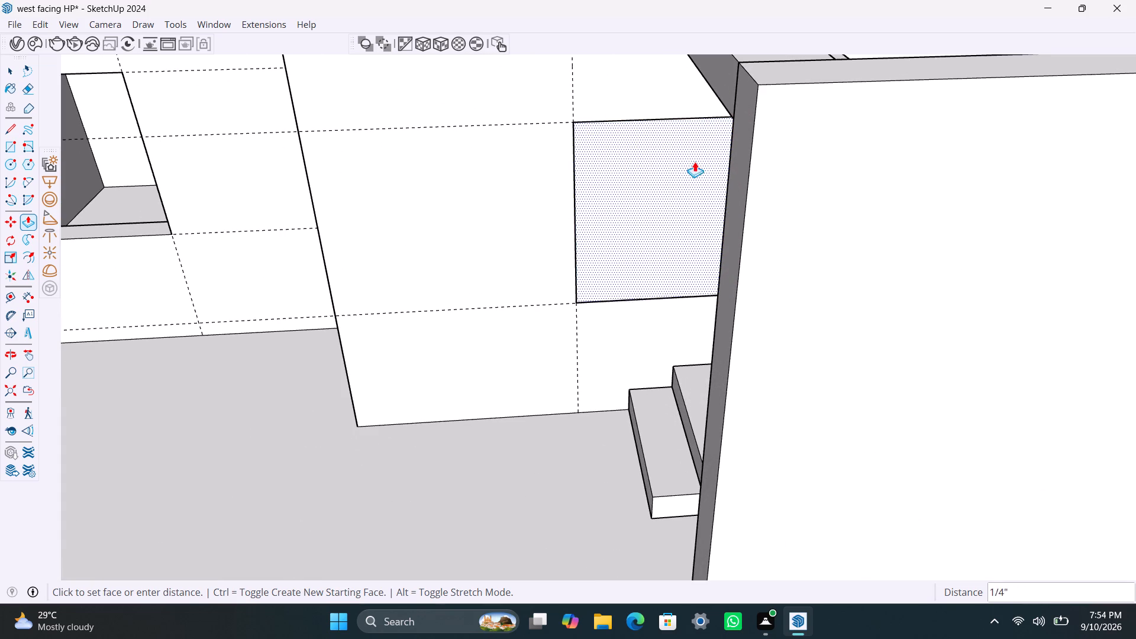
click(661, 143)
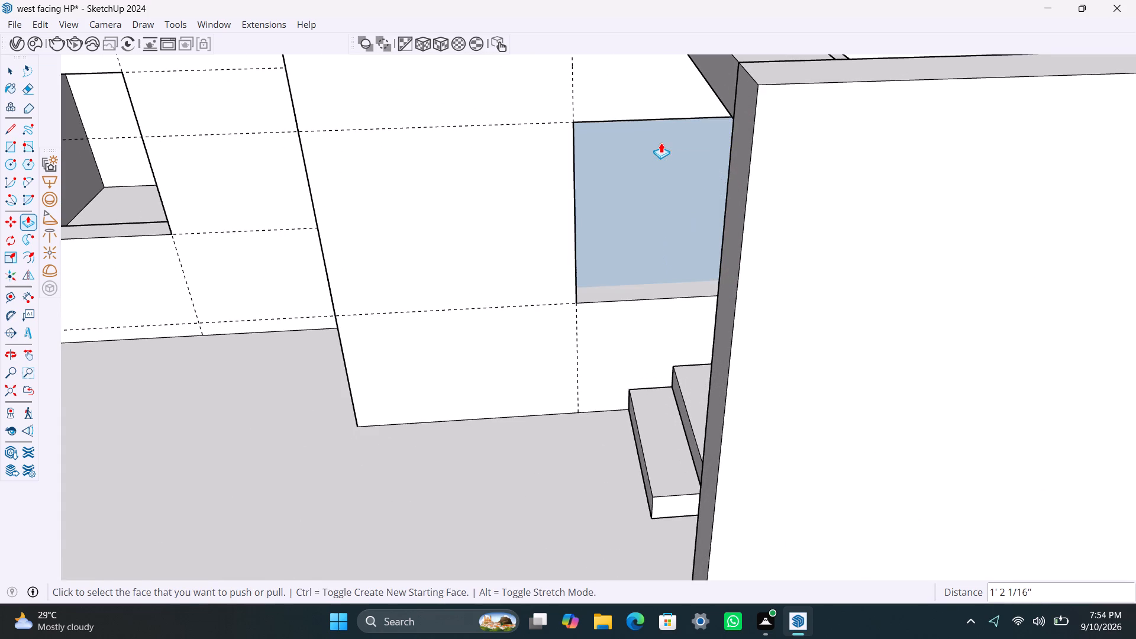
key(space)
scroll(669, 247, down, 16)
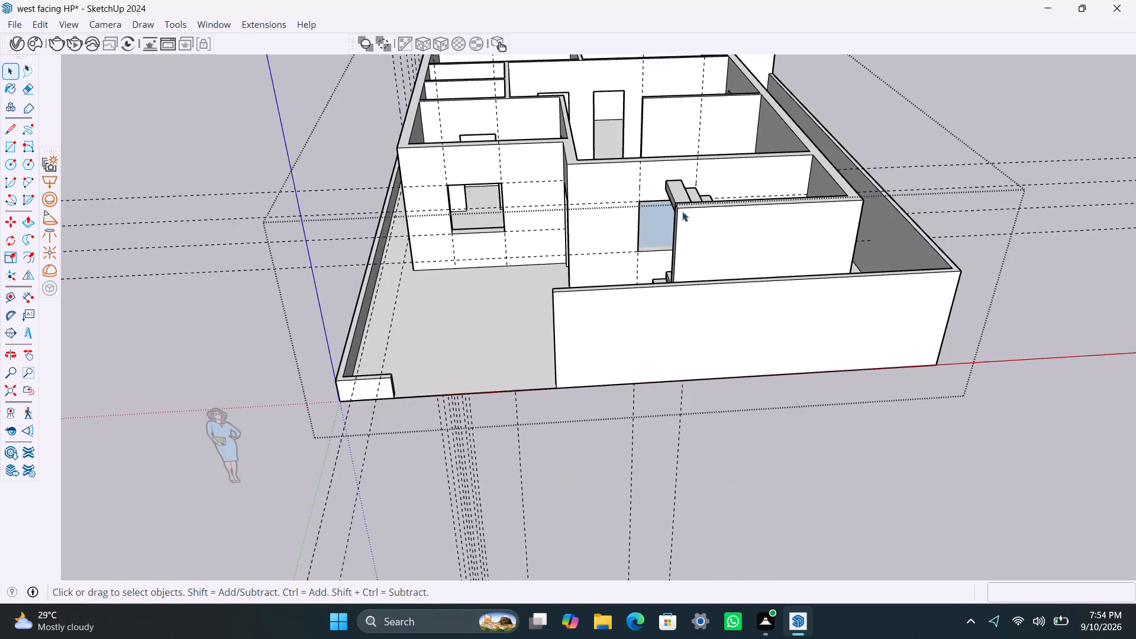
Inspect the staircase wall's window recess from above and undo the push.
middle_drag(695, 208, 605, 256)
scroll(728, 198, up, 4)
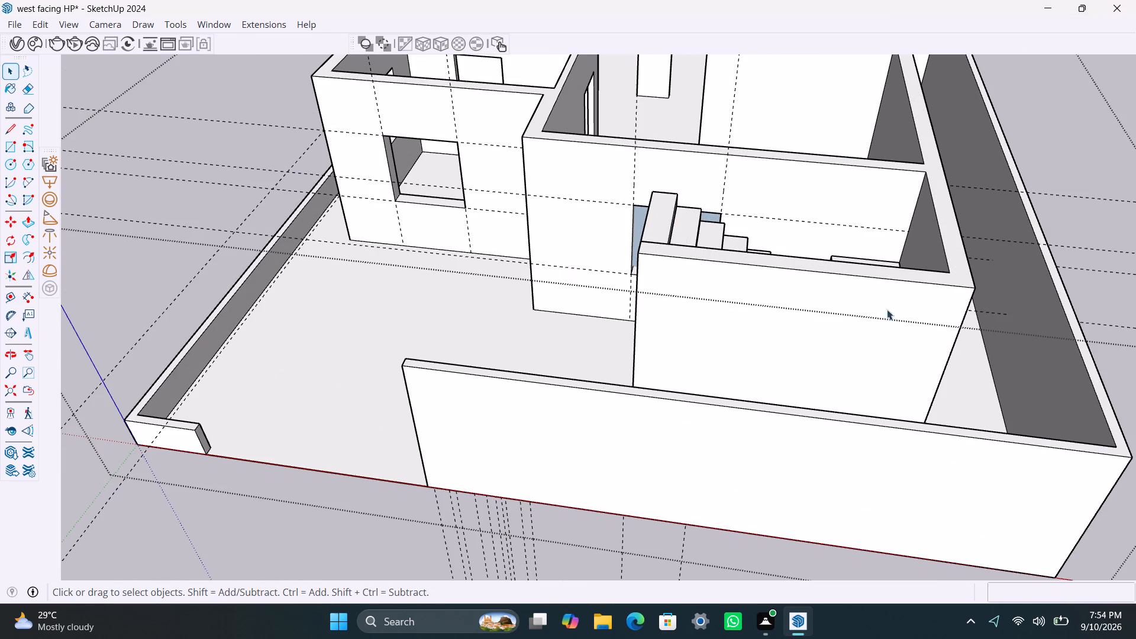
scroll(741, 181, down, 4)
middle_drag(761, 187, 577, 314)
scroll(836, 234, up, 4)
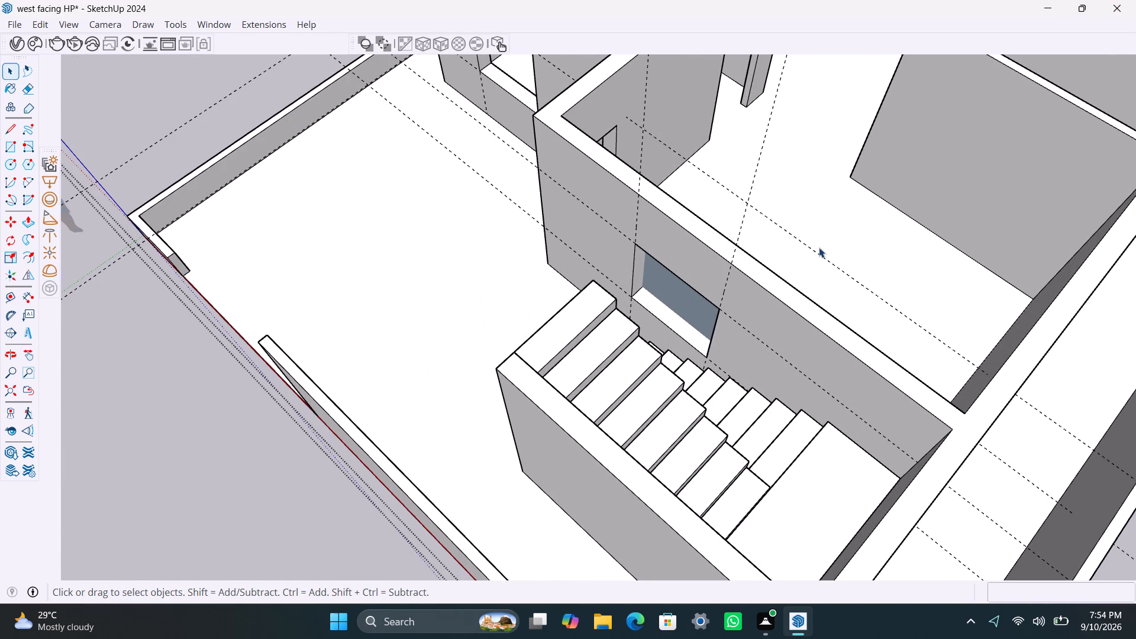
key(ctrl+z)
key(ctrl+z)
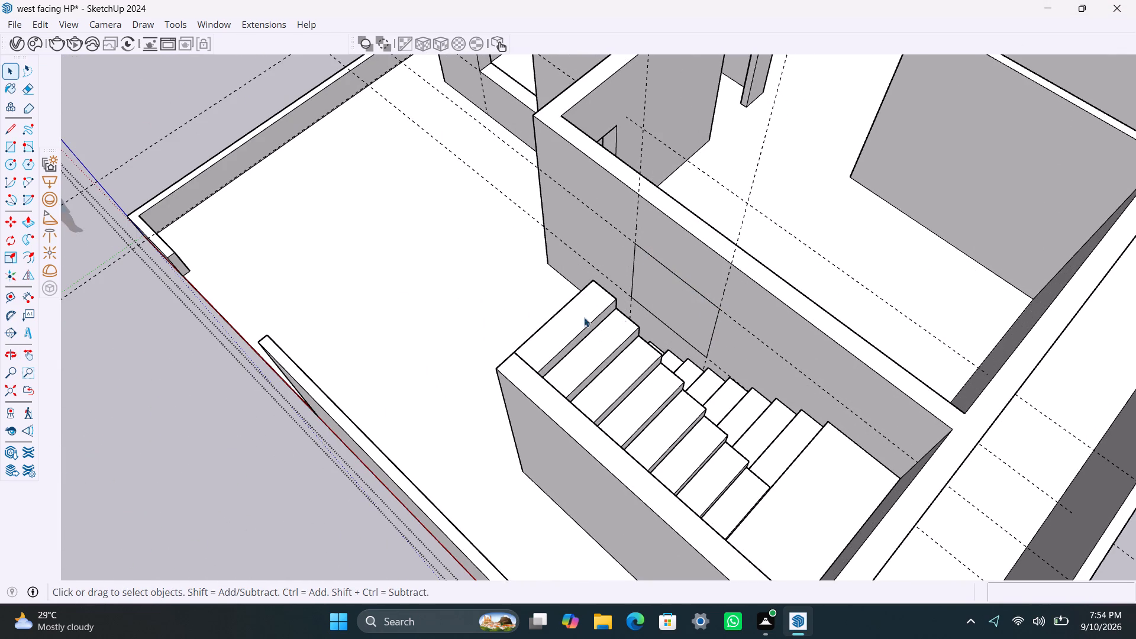
Push the staircase wall's window rectangle 8" through the wall to cut the opening.
click(672, 295)
key(p)
click(674, 301)
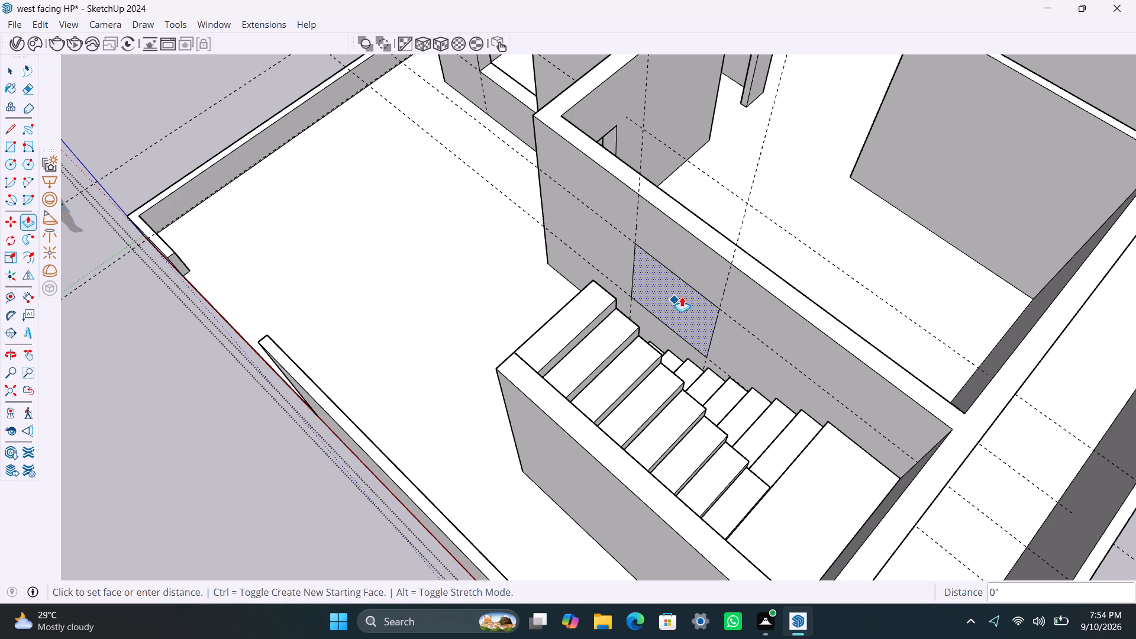
click(707, 313)
Save the house model.
key(ctrl+s)
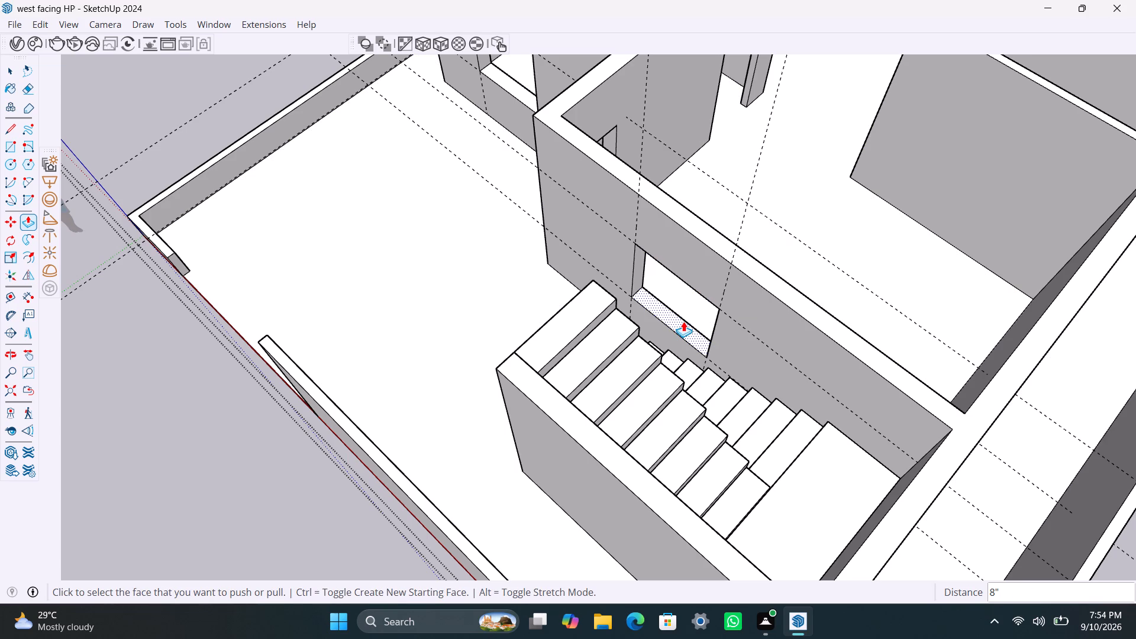
key(space)
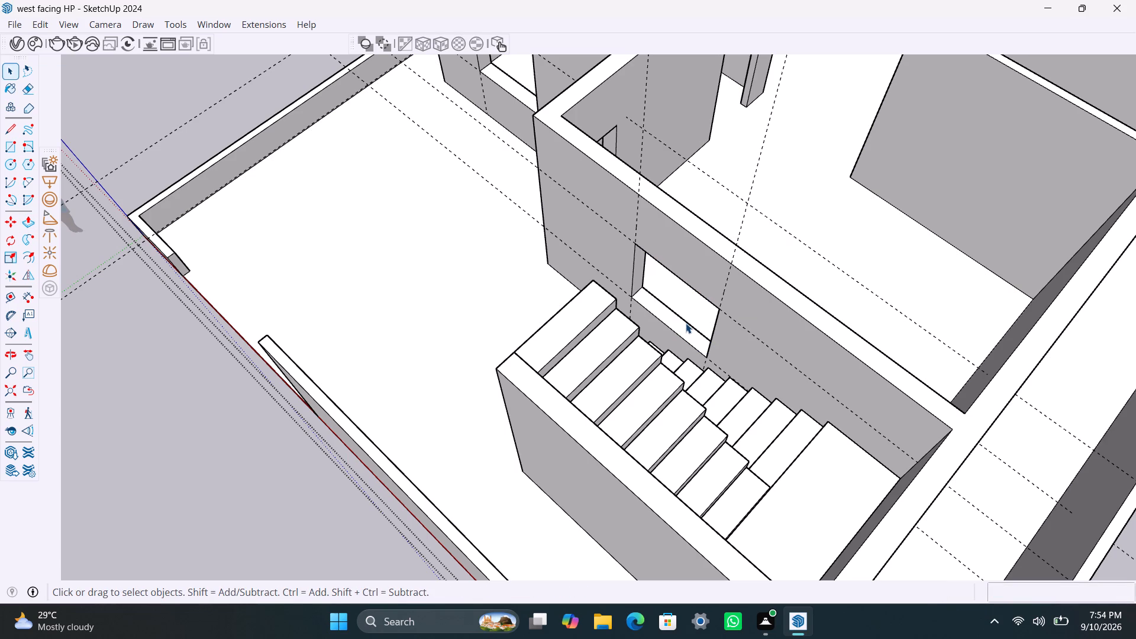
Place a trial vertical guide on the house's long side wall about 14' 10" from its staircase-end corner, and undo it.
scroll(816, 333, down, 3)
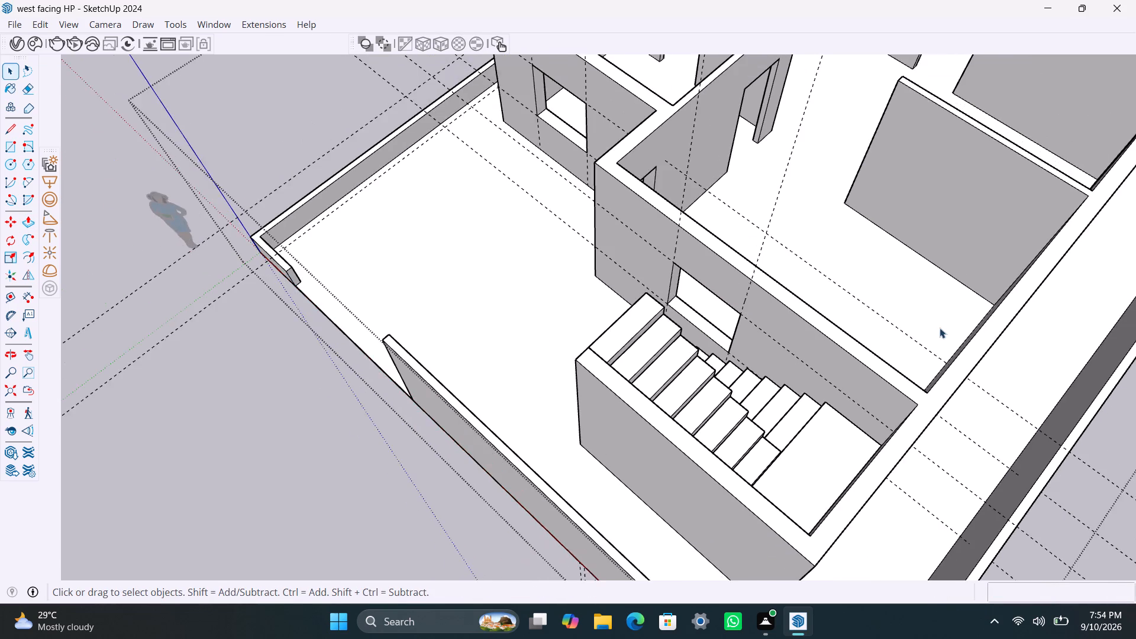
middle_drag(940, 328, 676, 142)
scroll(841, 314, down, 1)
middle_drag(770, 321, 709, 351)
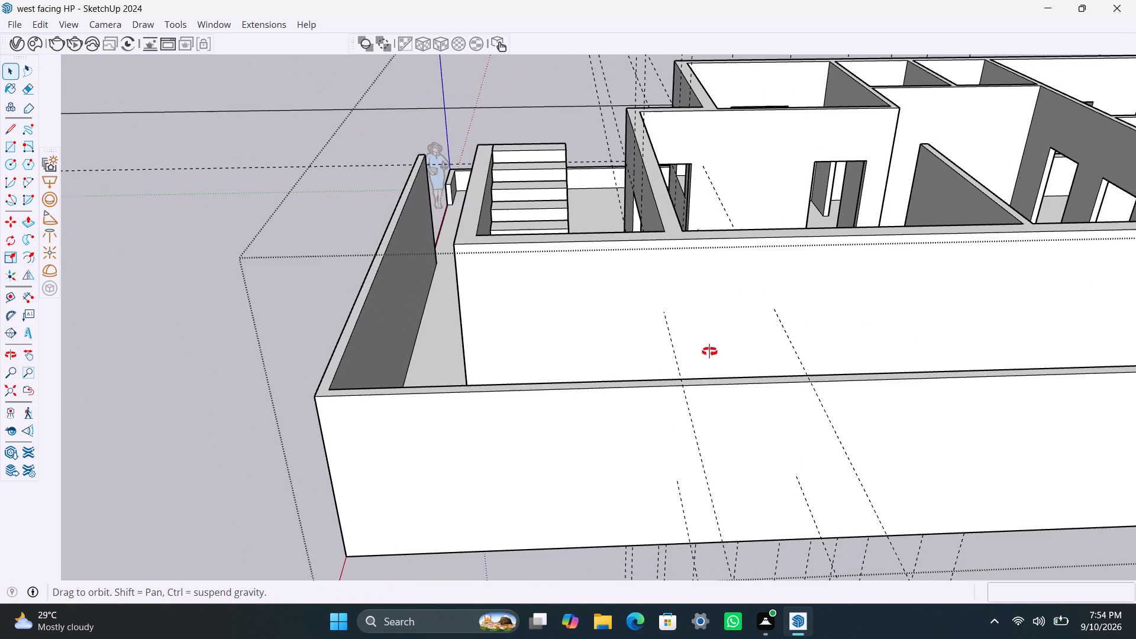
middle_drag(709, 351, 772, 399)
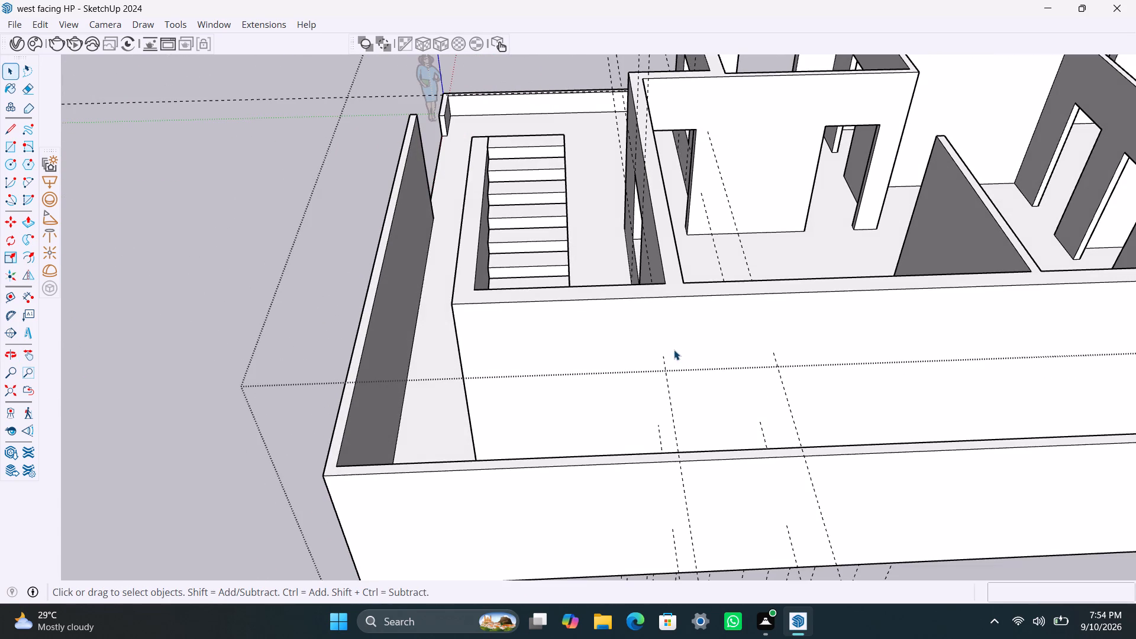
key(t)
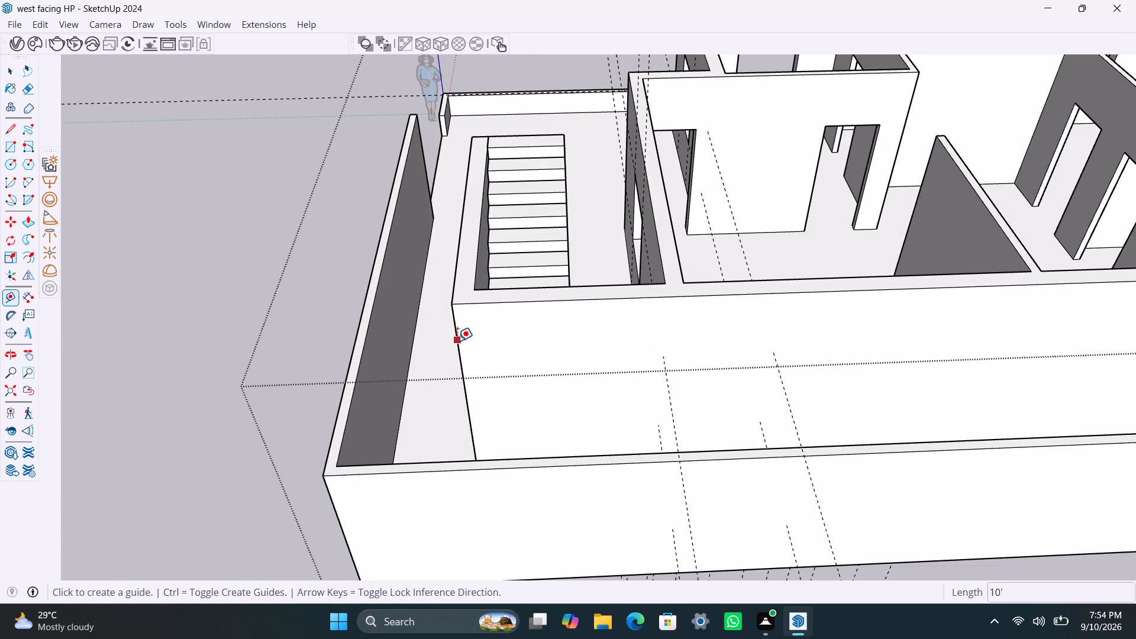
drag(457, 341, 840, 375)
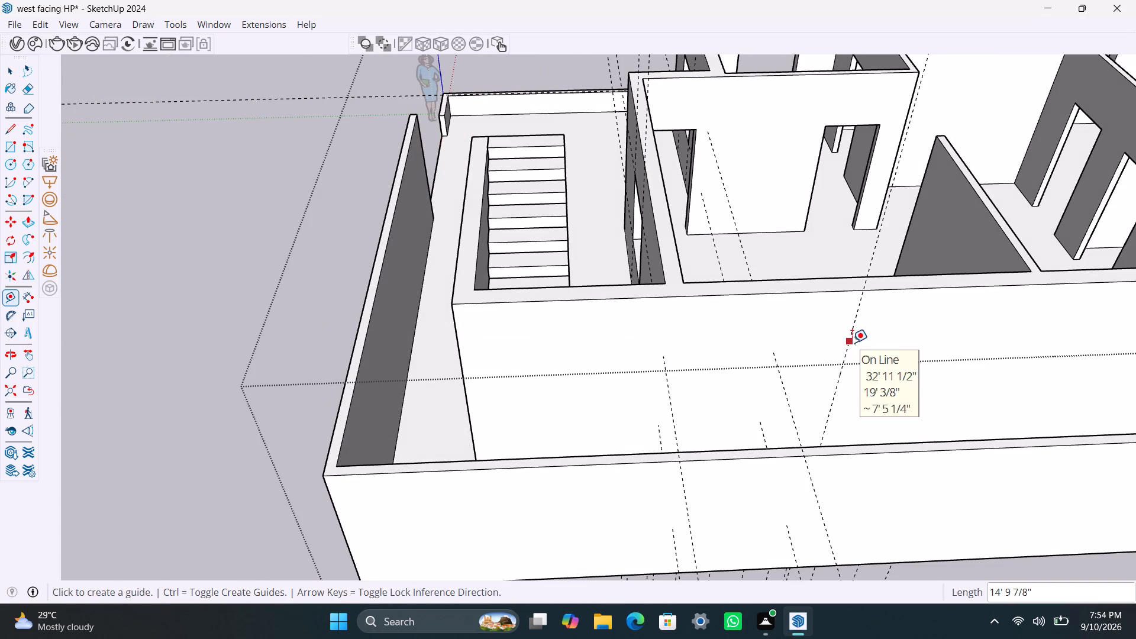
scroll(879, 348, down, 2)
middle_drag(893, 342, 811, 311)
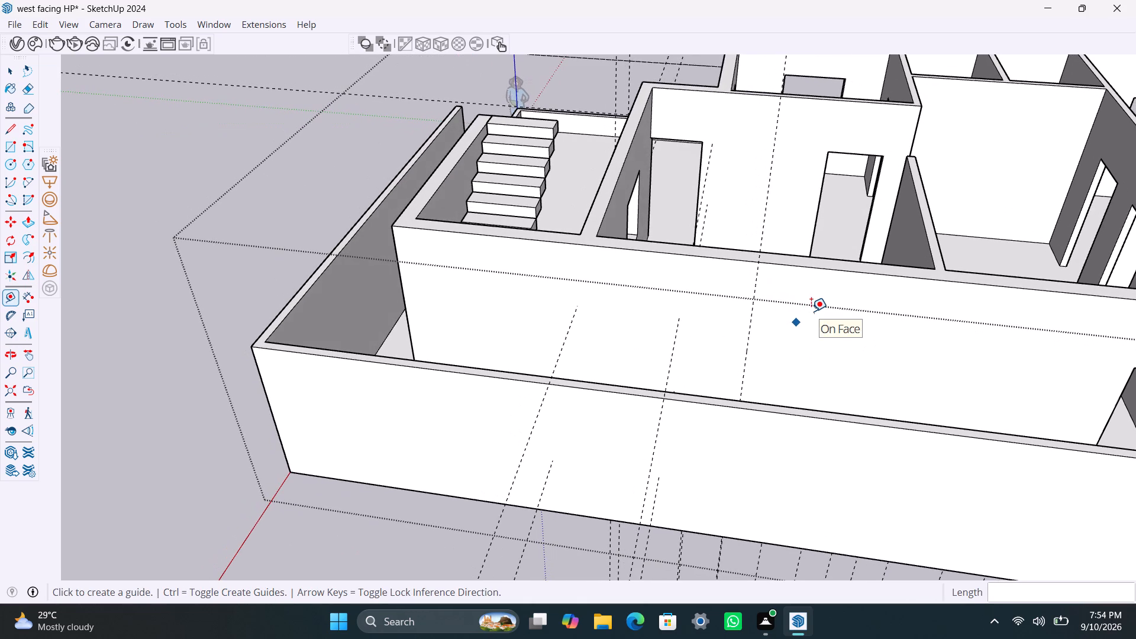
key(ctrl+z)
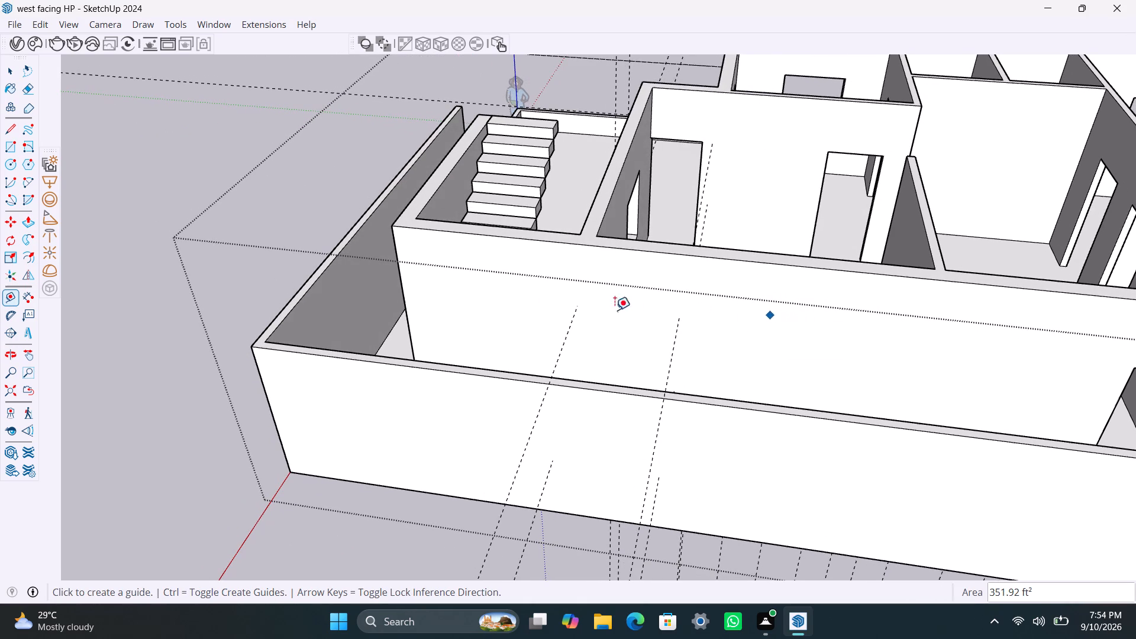
Place two vertical guides on the long side wall, one about 11' 3" from its staircase-end corner and another 4' beyond it.
drag(393, 251, 669, 301)
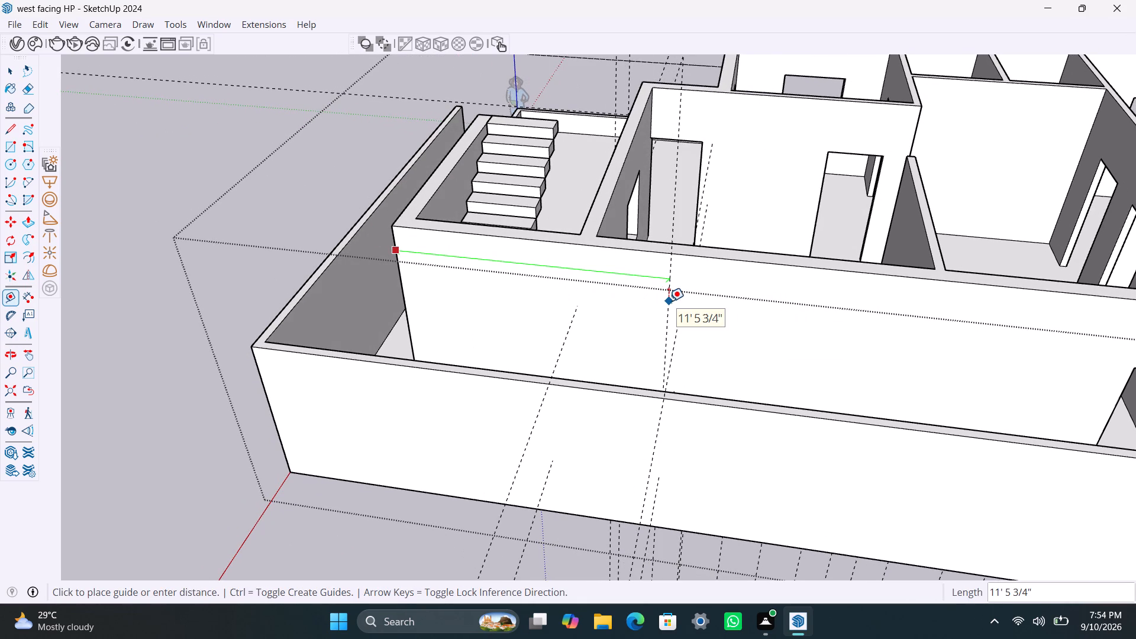
drag(669, 301, 663, 310)
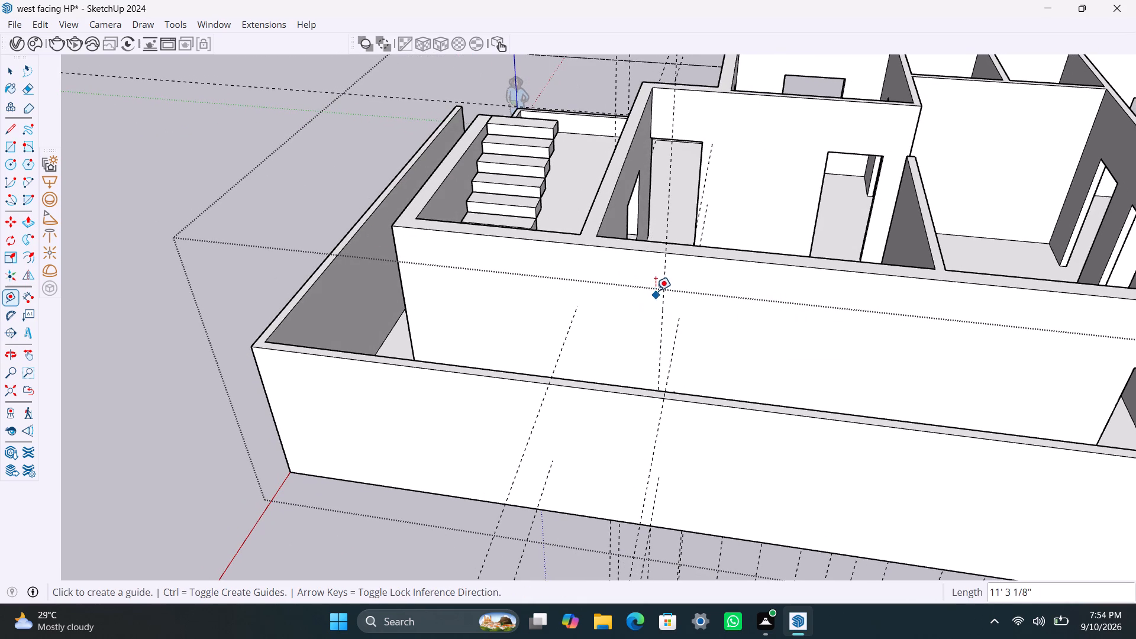
drag(665, 275, 769, 299)
text(4')
key(Return)
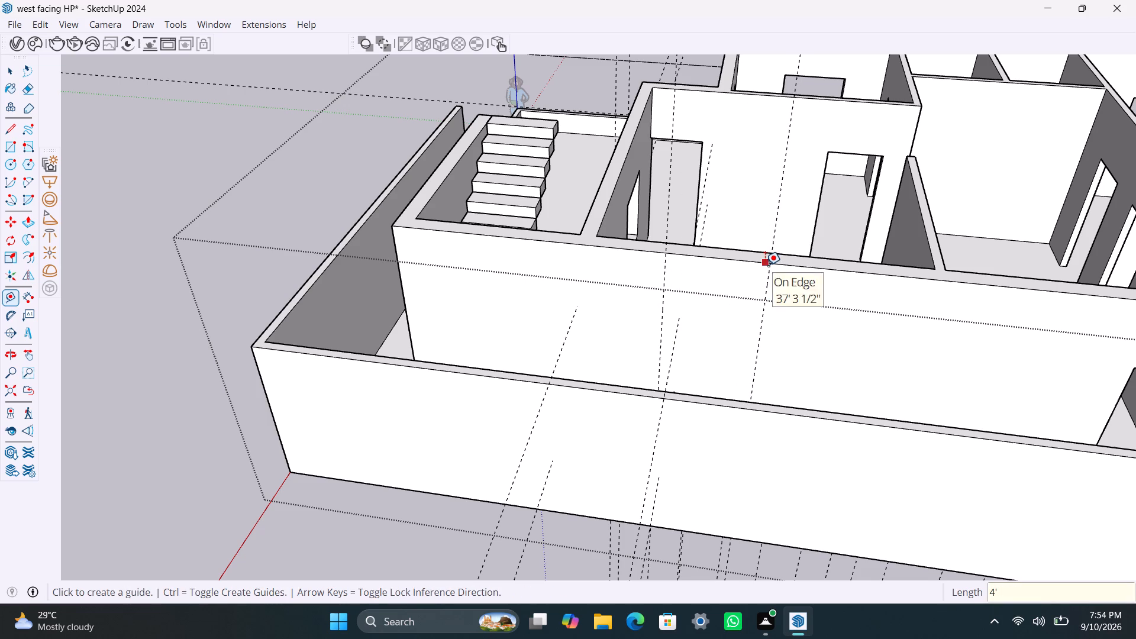
Place two horizontal guides on the long side wall, one 3' below its top edge and another 4' below that.
click(765, 265)
key(3)
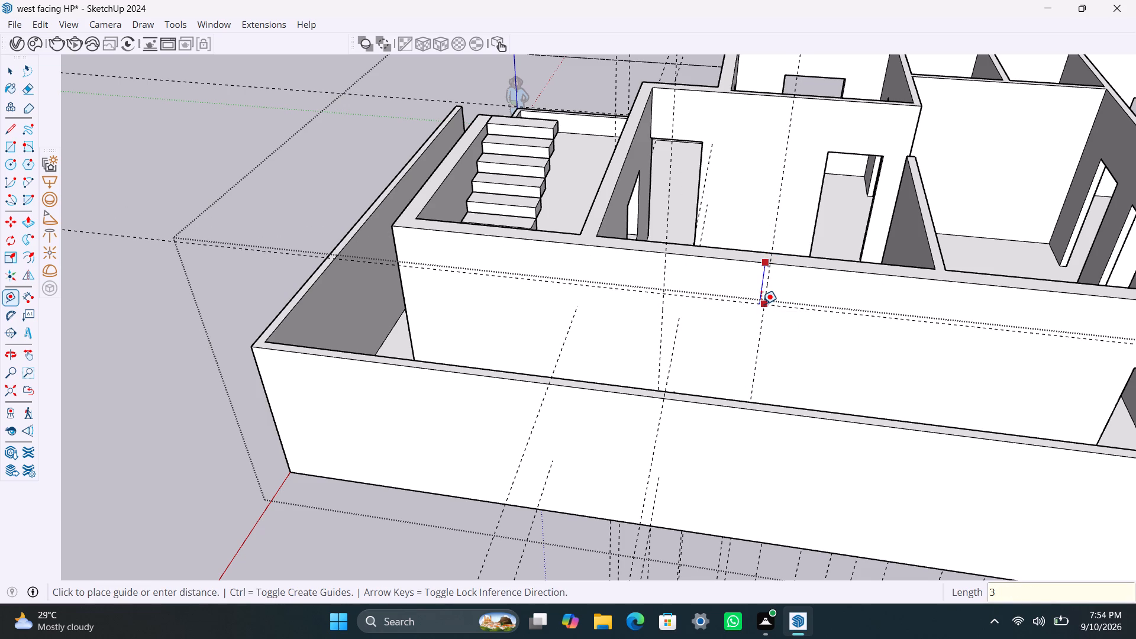
key(apostrophe)
key(Return)
click(753, 322)
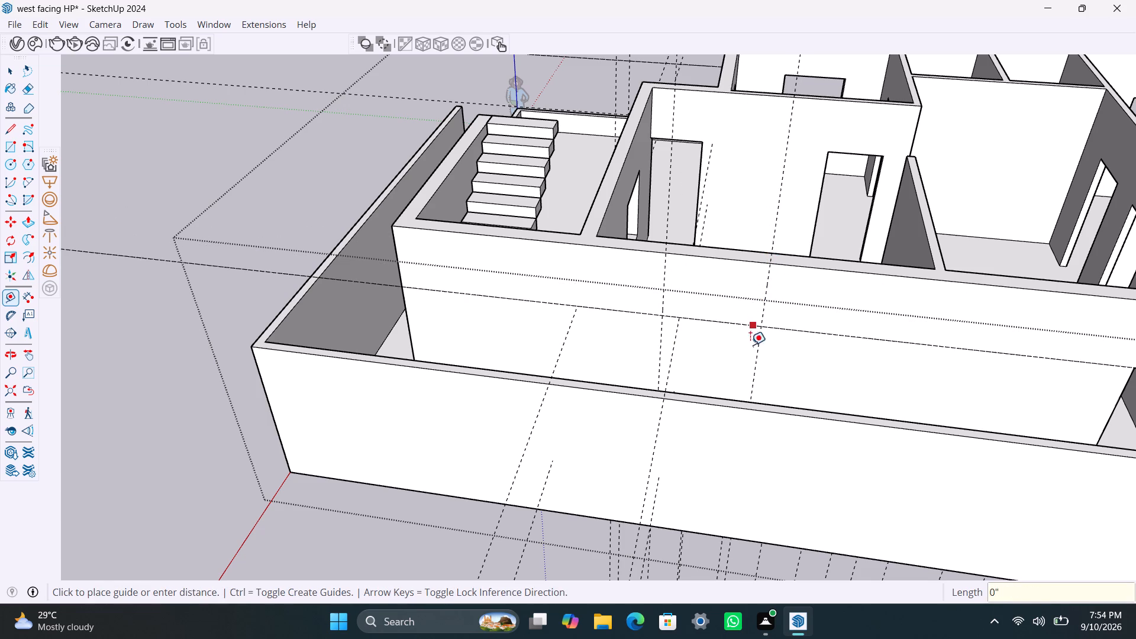
text(4')
key(Return)
key(space)
Draw a 4' by 4' window rectangle on the long side wall between the crossing guides nearest the staircase.
scroll(777, 334, down, 3)
middle_drag(756, 347, 746, 357)
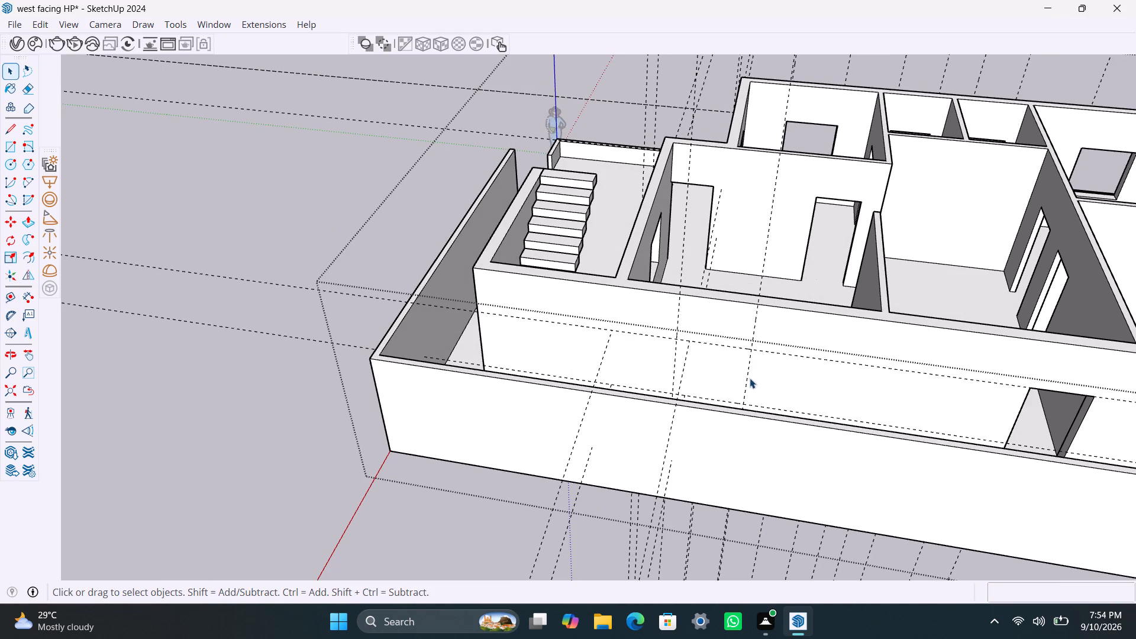
scroll(741, 396, up, 1)
middle_drag(743, 392, 745, 421)
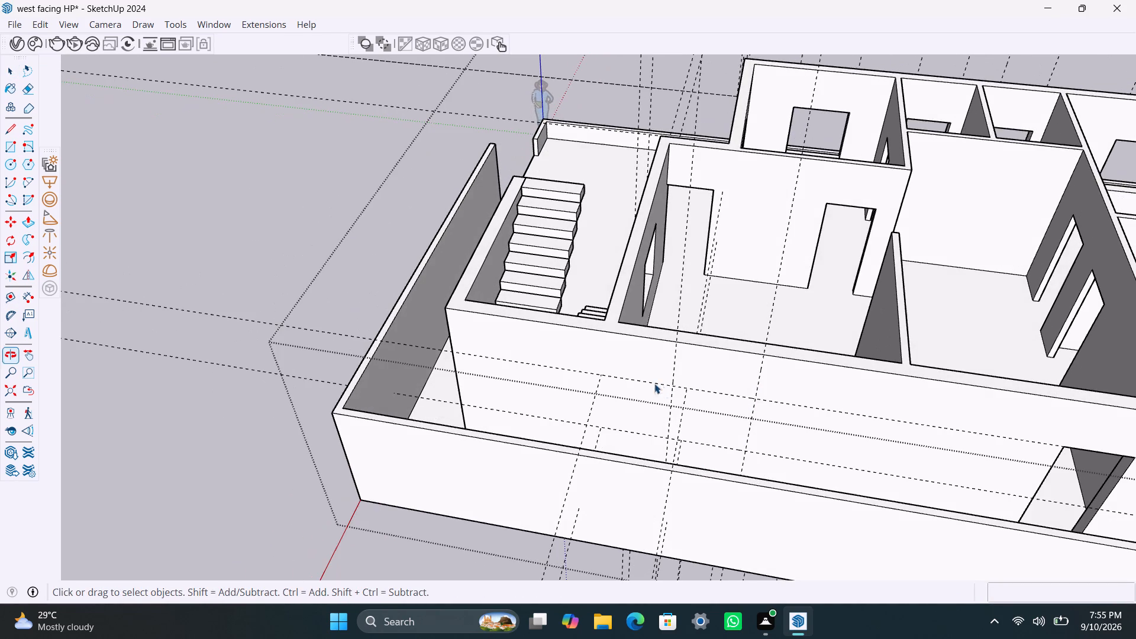
scroll(664, 382, up, 3)
key(r)
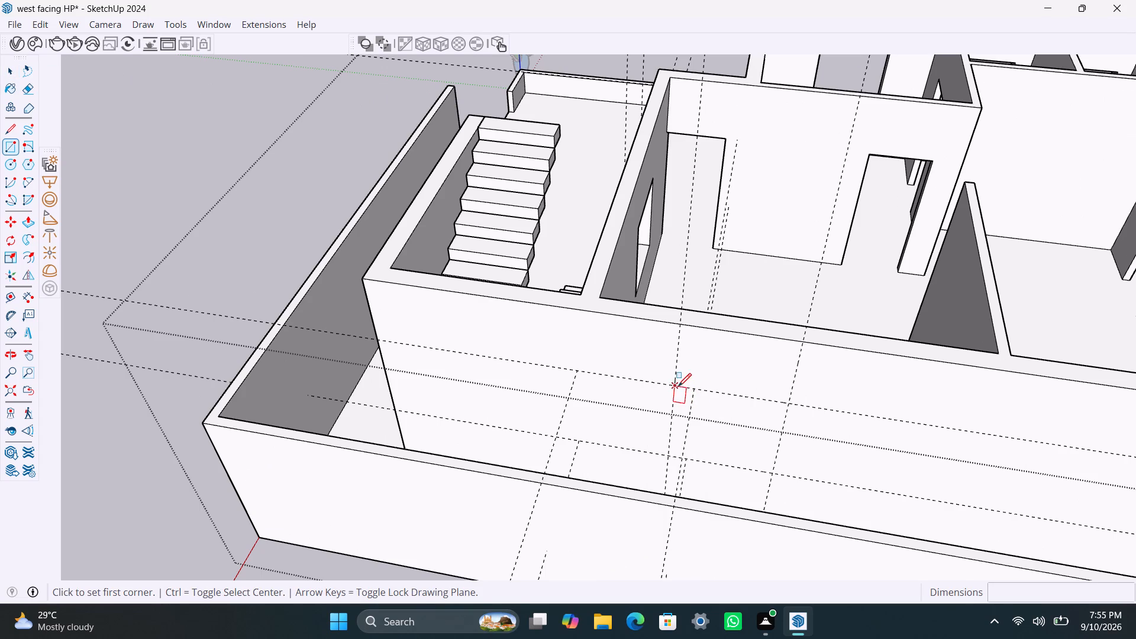
click(676, 383)
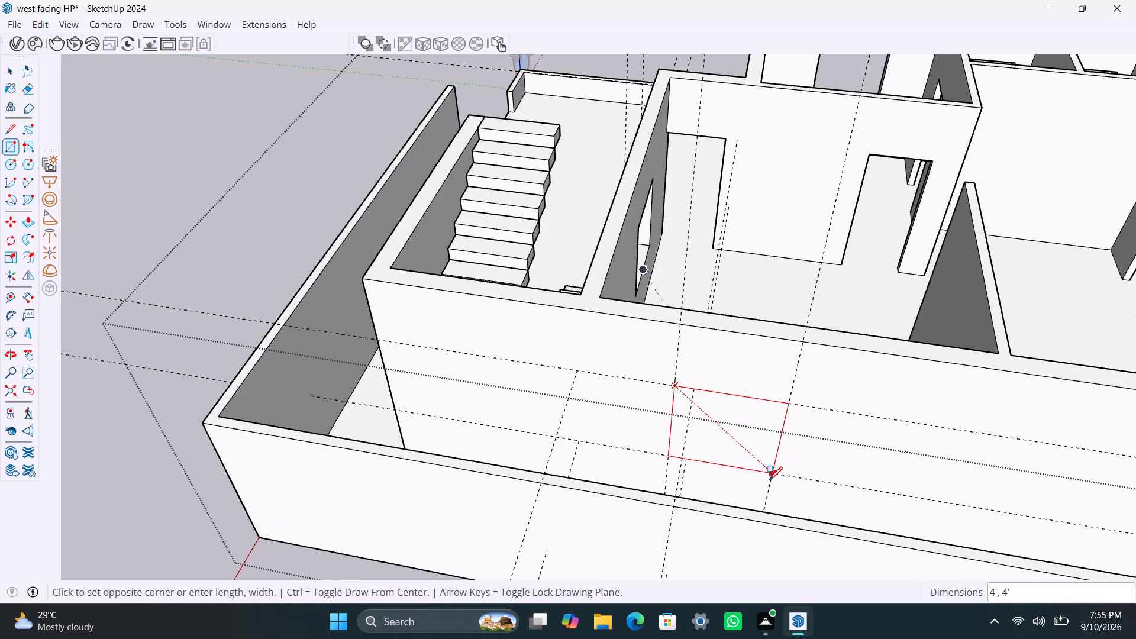
click(768, 480)
key(space)
Push the new window rectangle 9" through the long side wall to cut the opening.
click(761, 463)
key(p)
click(762, 461)
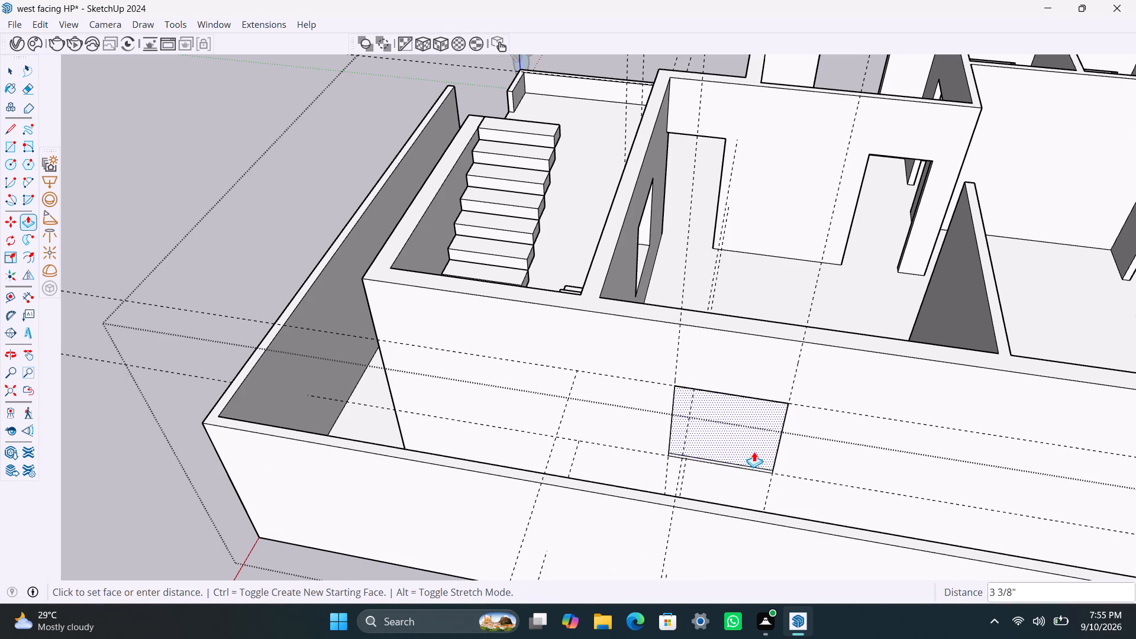
click(756, 434)
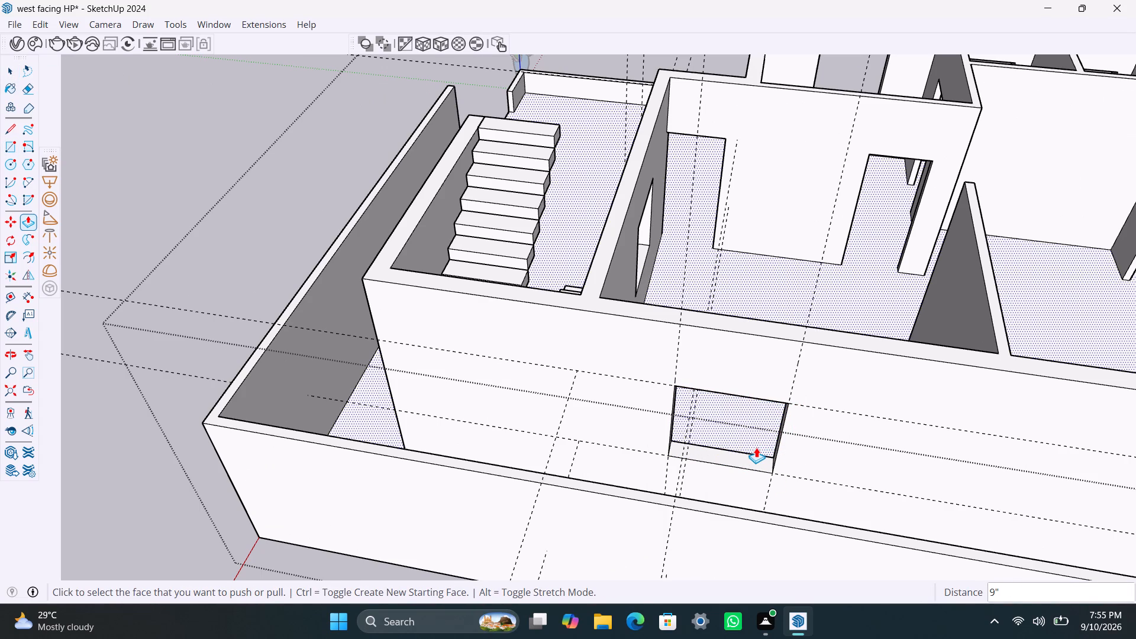
Save the house model.
key(ctrl+s)
Place a vertical guide on the long side wall between the new window and the doorway, and another 4' closer to the doorway.
scroll(825, 471, down, 6)
shift+middle_drag(879, 469, 743, 440)
key(space)
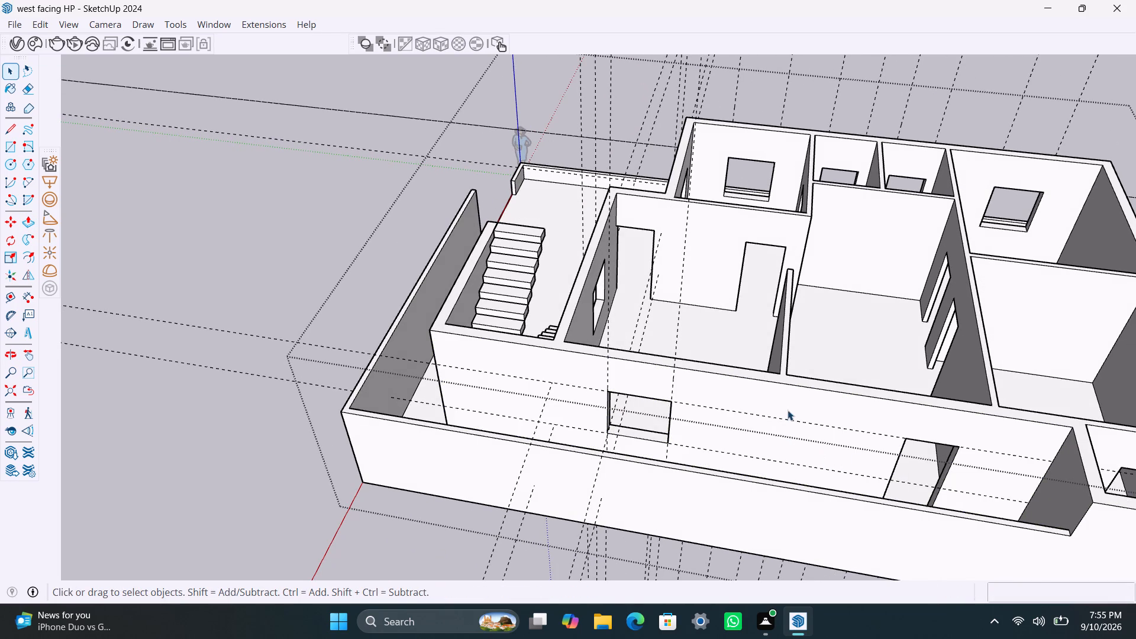
scroll(734, 330, down, 1)
scroll(712, 379, up, 3)
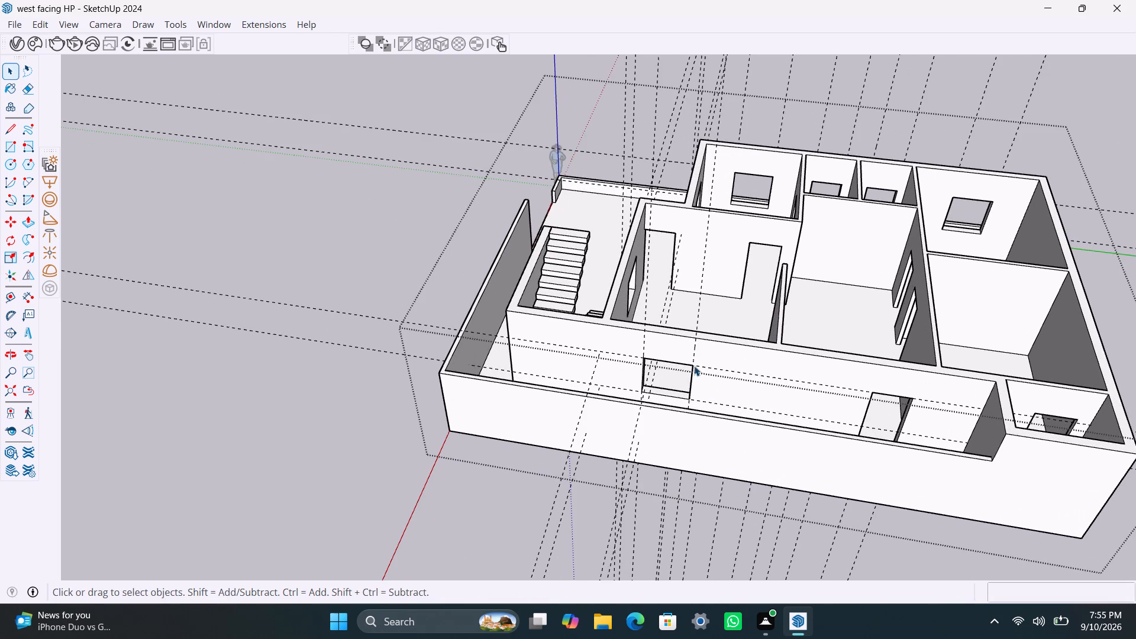
key(t)
click(696, 343)
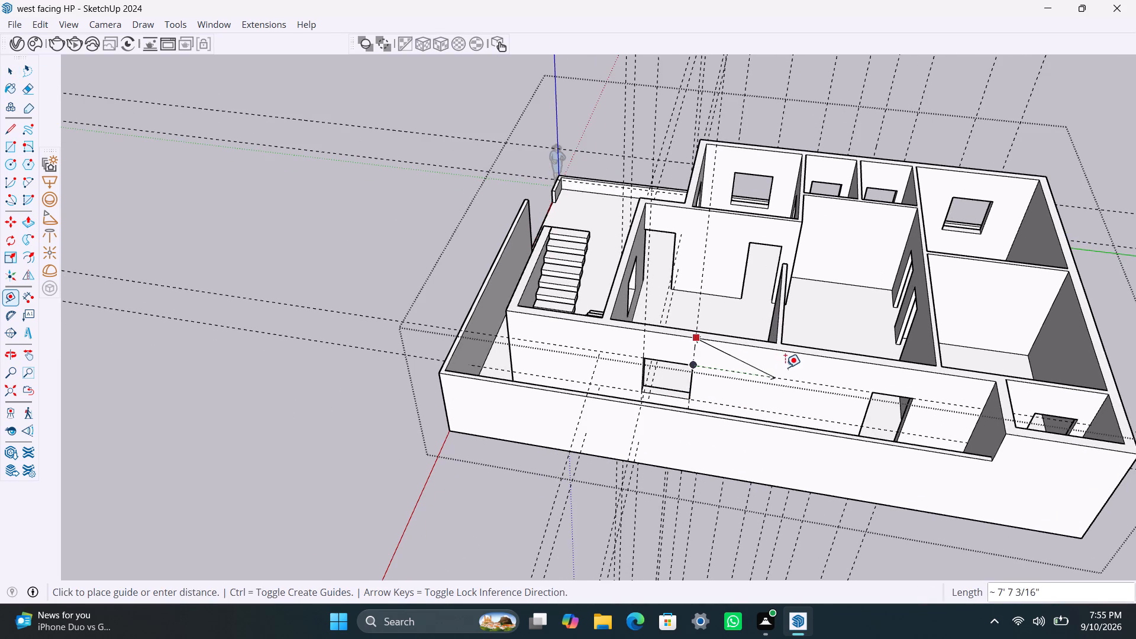
key(space)
key(t)
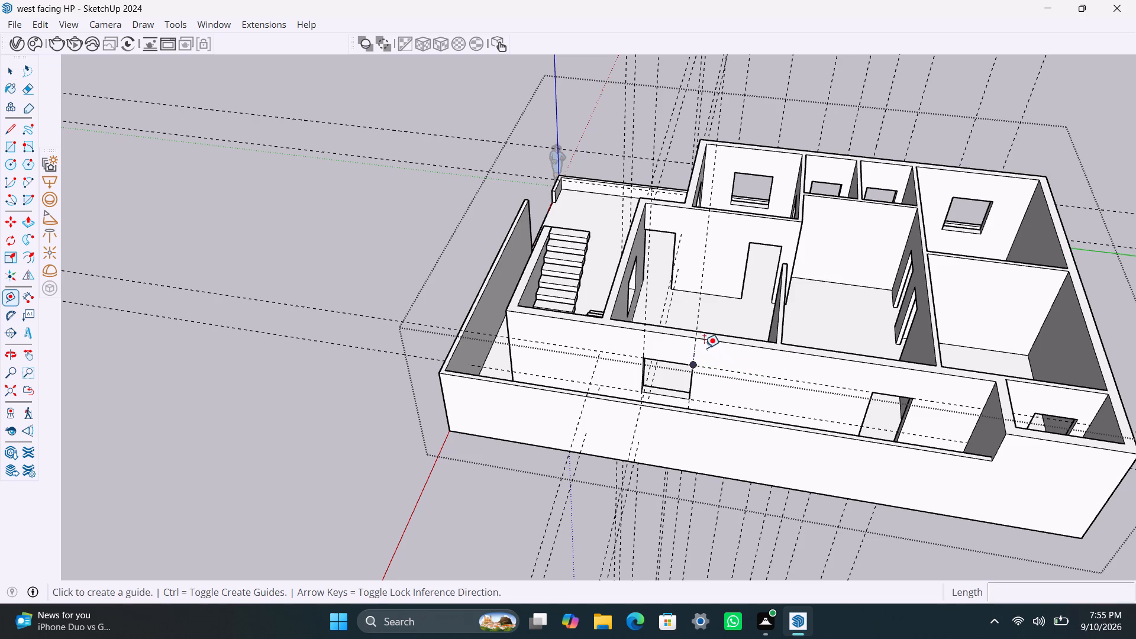
drag(698, 314, 795, 367)
drag(796, 366, 841, 381)
text(4')
key(Return)
key(space)
Draw a second 4' by 4' window rectangle on the long side wall between the guides beside the doorway.
key(r)
scroll(795, 396, up, 4)
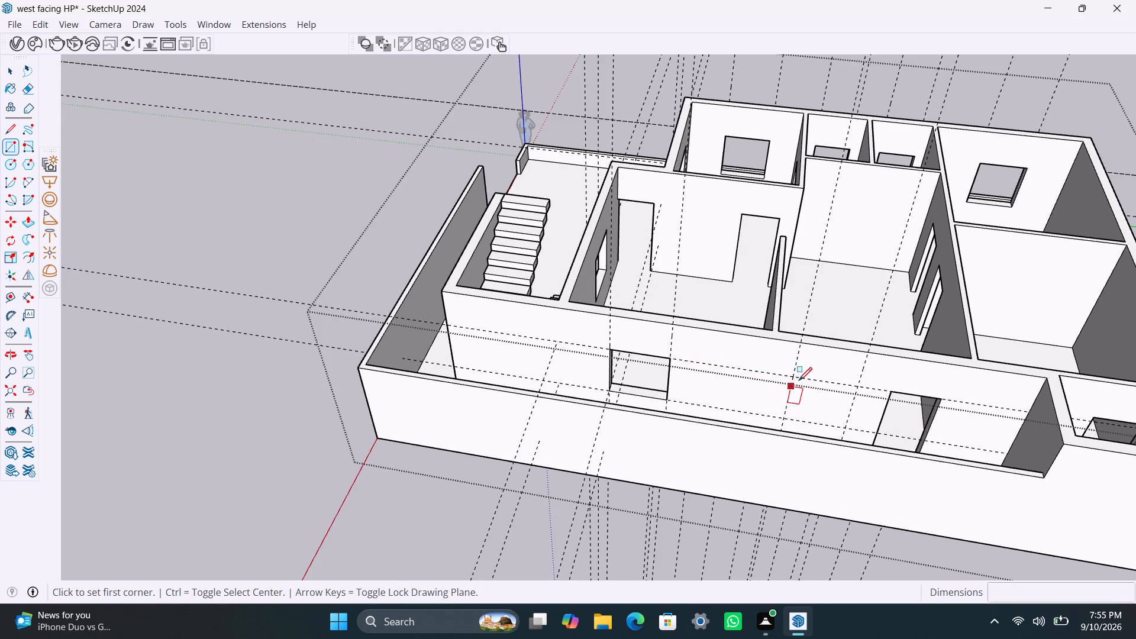
scroll(799, 380, up, 1)
click(793, 371)
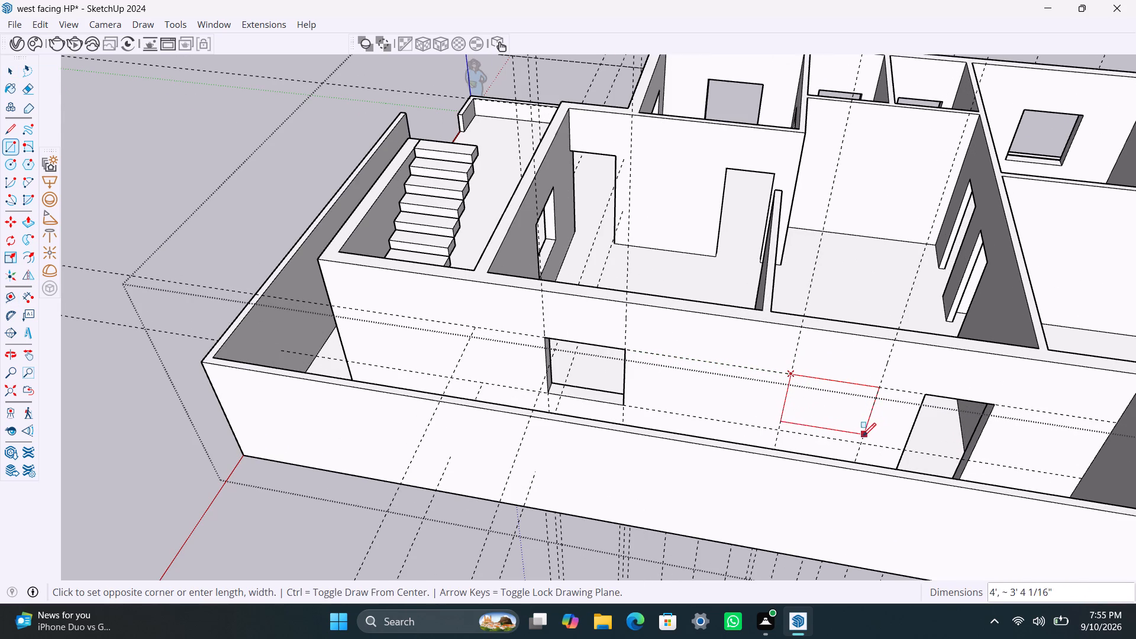
click(857, 441)
key(space)
Push the second window rectangle 9" through the long side wall to cut the opening.
click(832, 425)
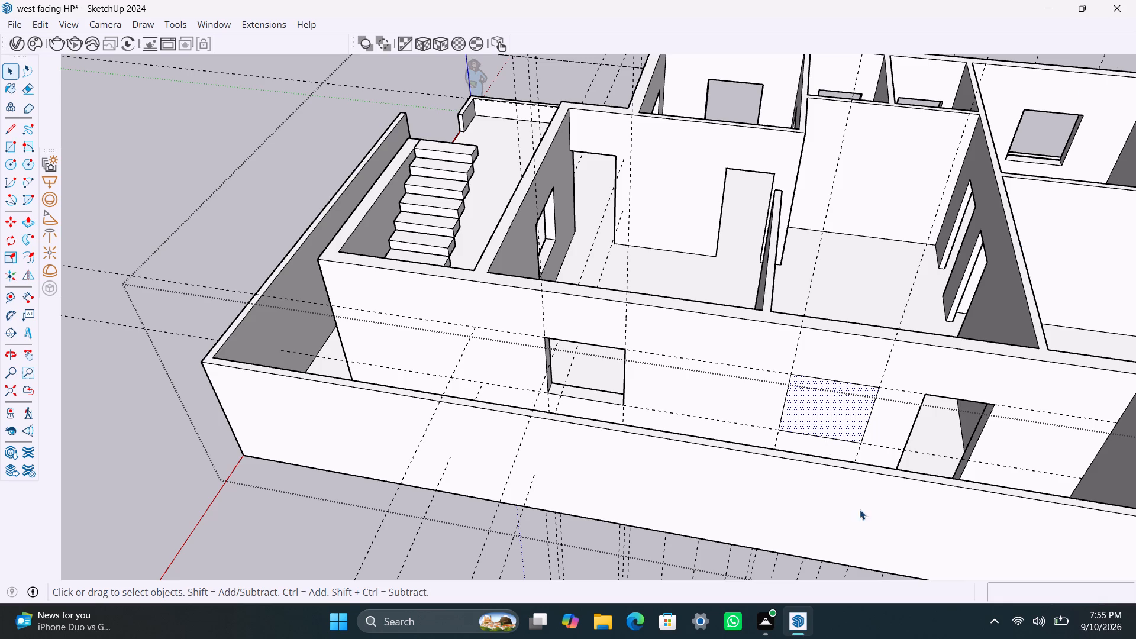
key(p)
click(827, 418)
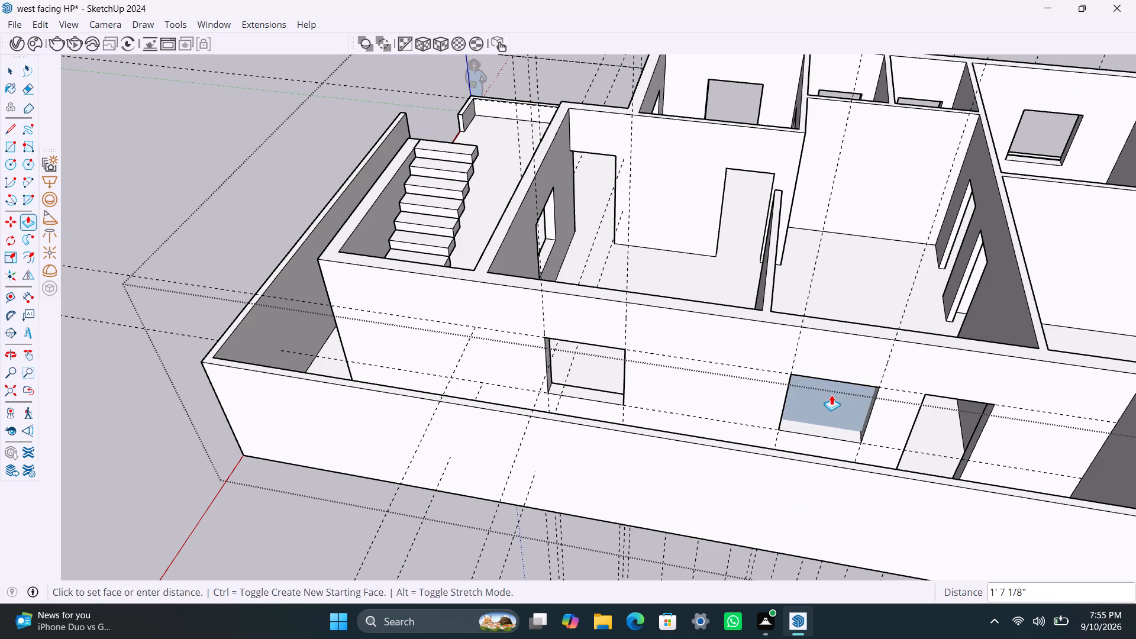
click(848, 399)
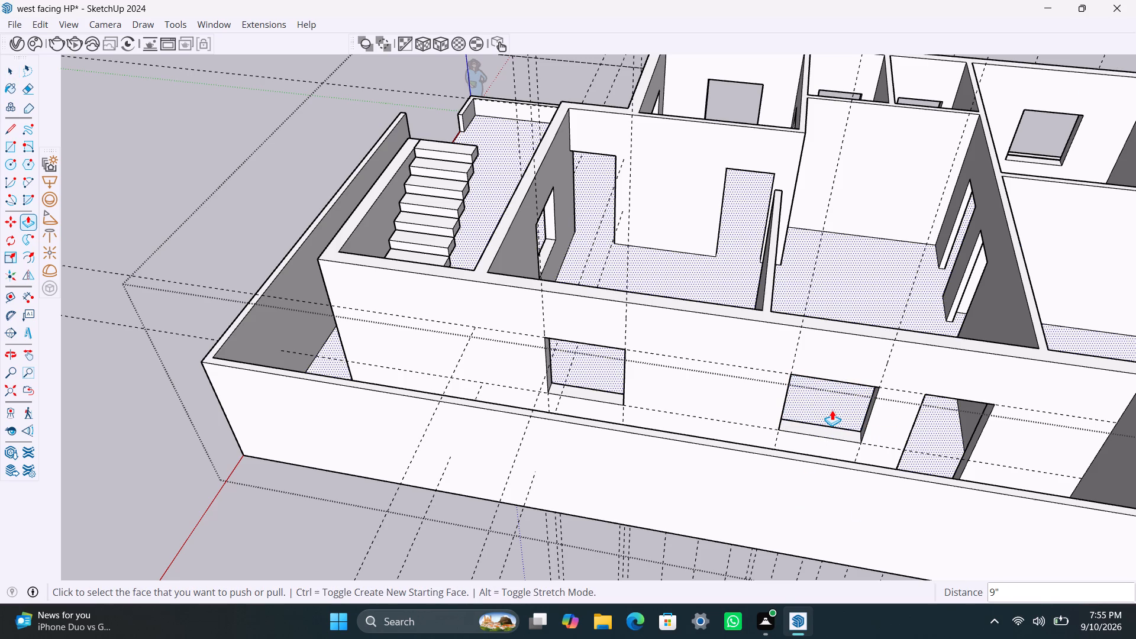
Save the house model.
key(ctrl+s)
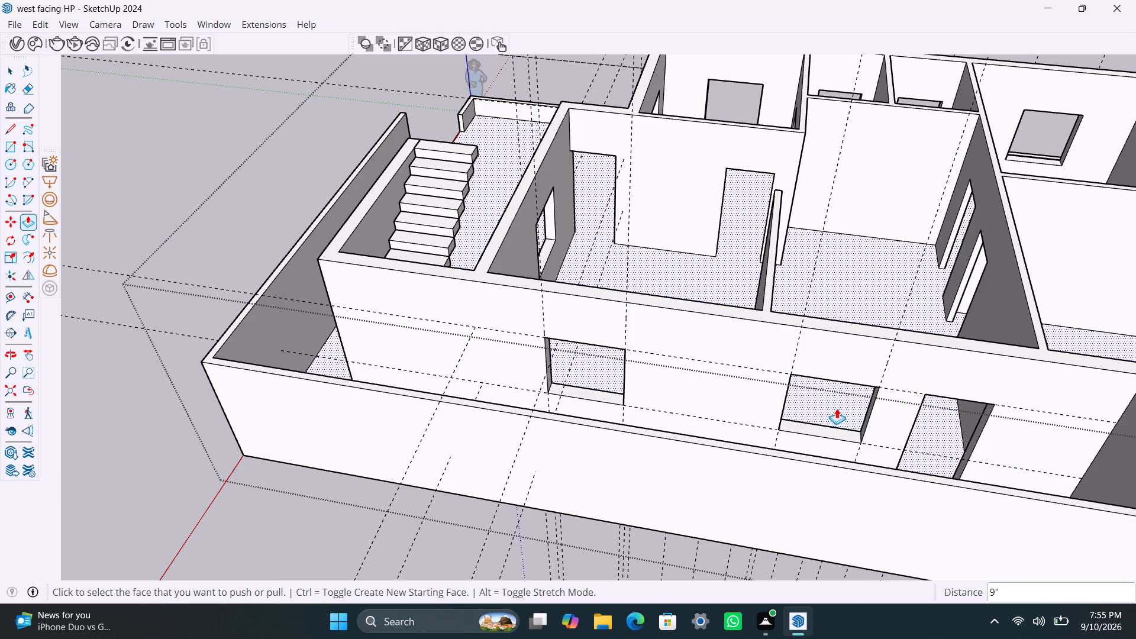
Delete all guides from the house model.
key(space)
scroll(847, 406, down, 2)
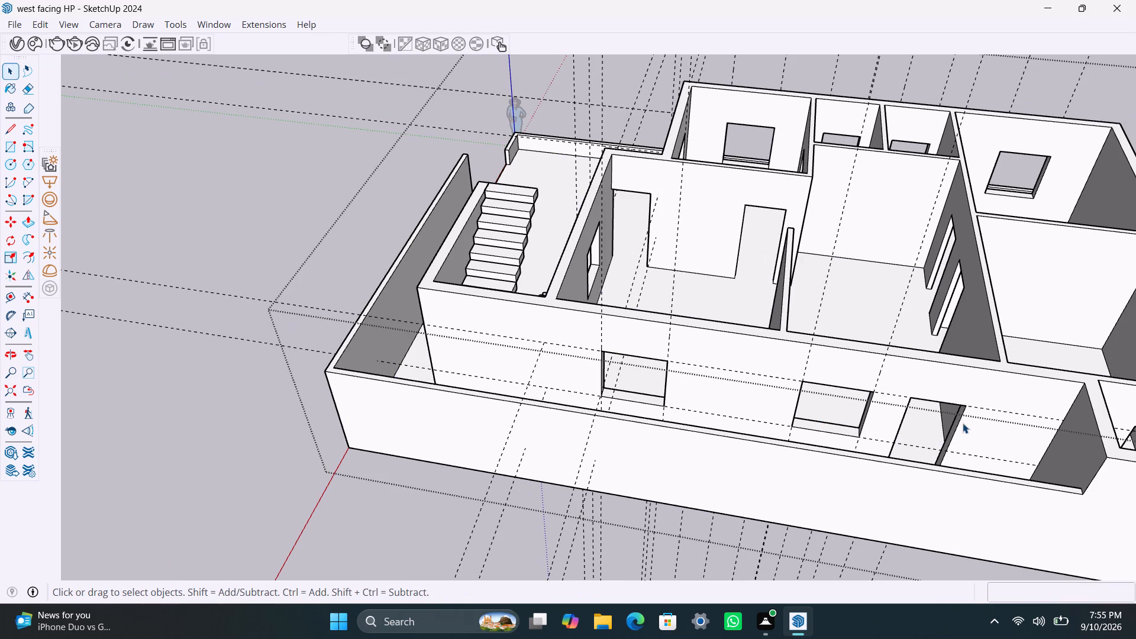
scroll(1001, 395, down, 3)
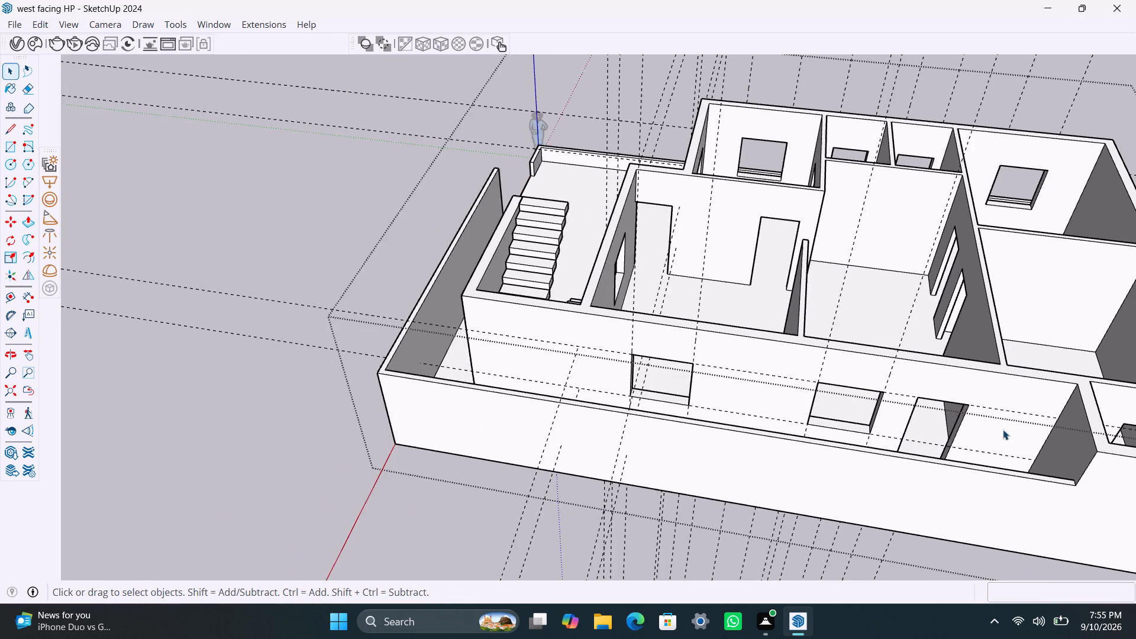
scroll(1043, 438, up, 1)
middle_drag(983, 455, 1135, 481)
scroll(737, 350, up, 2)
middle_drag(656, 347, 916, 436)
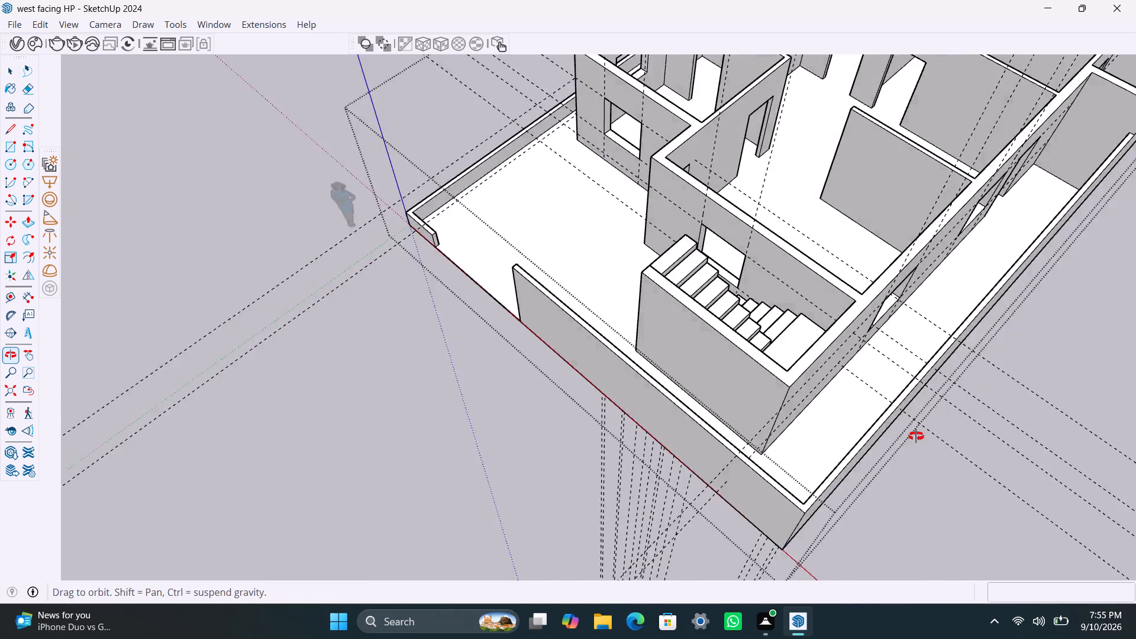
middle_drag(916, 436, 919, 437)
scroll(709, 363, down, 9)
shift+middle_drag(674, 304, 606, 399)
scroll(754, 289, up, 3)
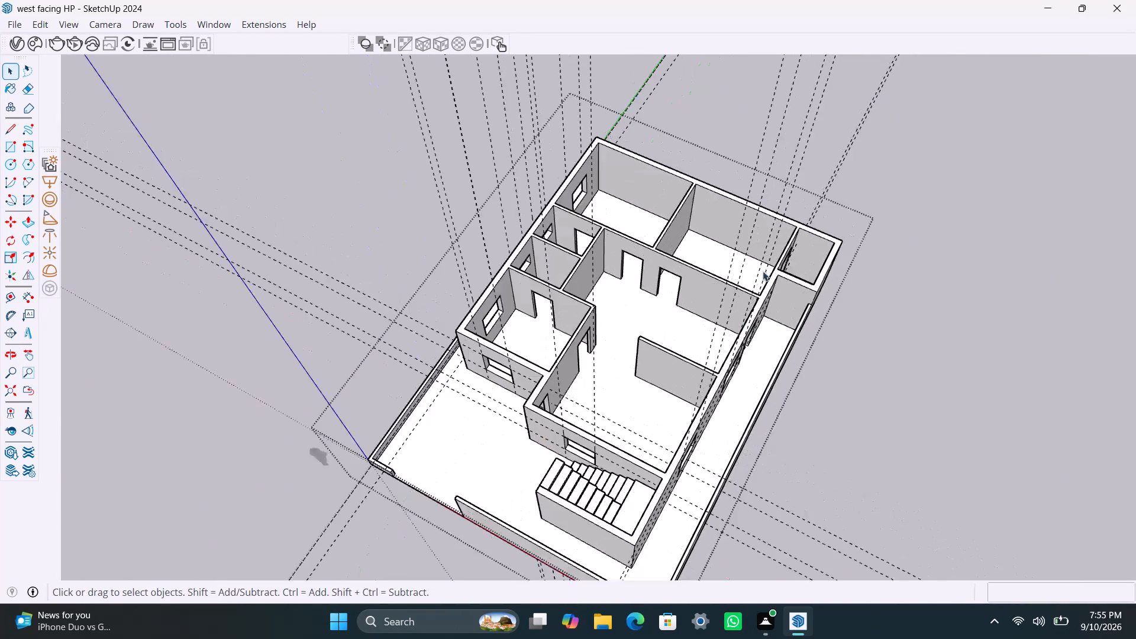
middle_drag(794, 306, 899, 320)
scroll(767, 275, up, 3)
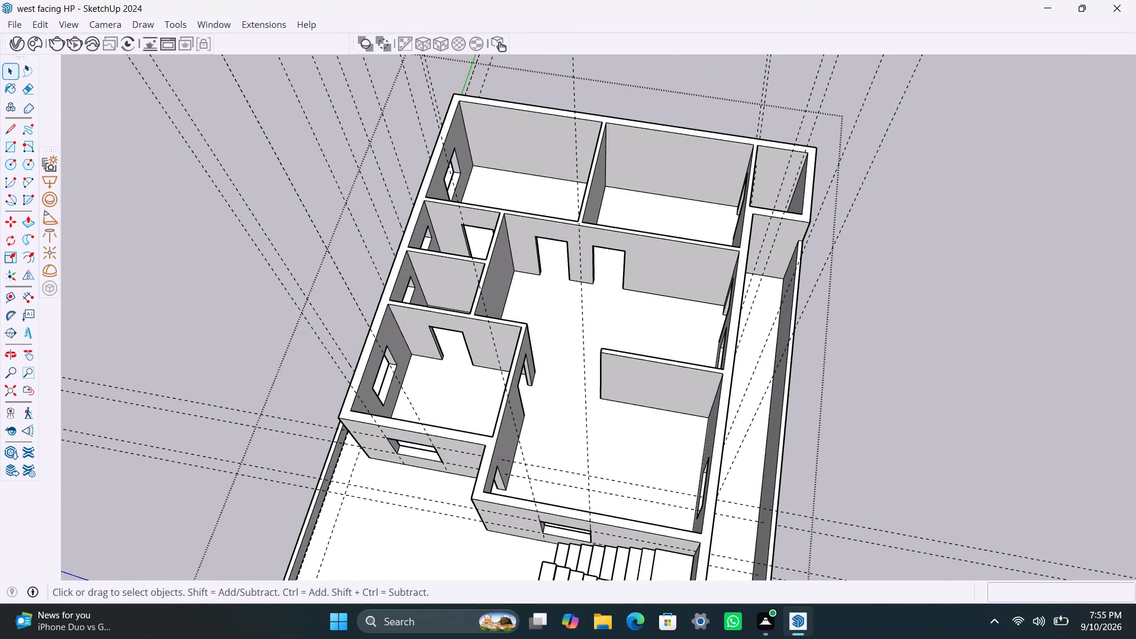
click(37, 27)
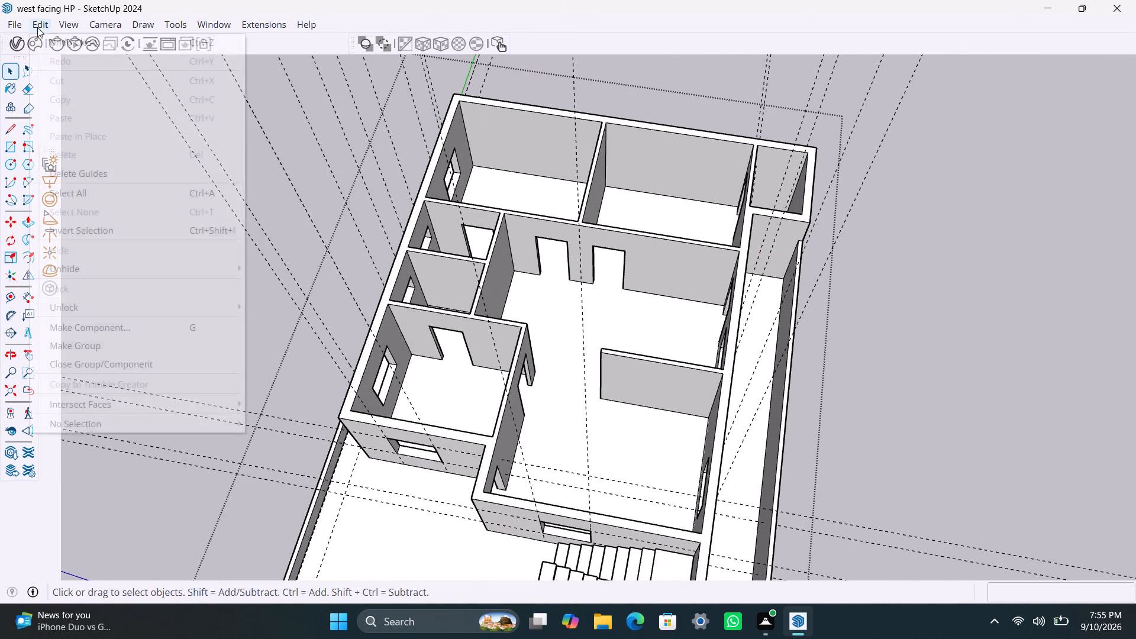
click(140, 173)
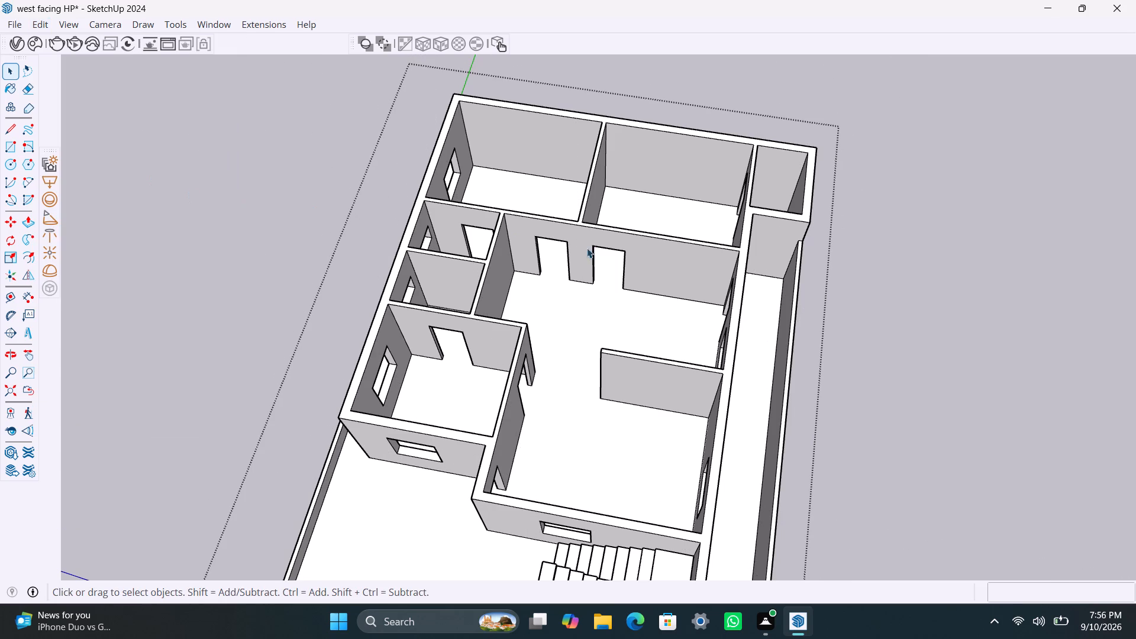
Place two vertical guides on the side passage's end wall, one about 1' from its inner corner and another 3' beyond it.
scroll(848, 305, up, 2)
scroll(761, 224, up, 2)
middle_drag(750, 240, 737, 221)
scroll(737, 221, up, 3)
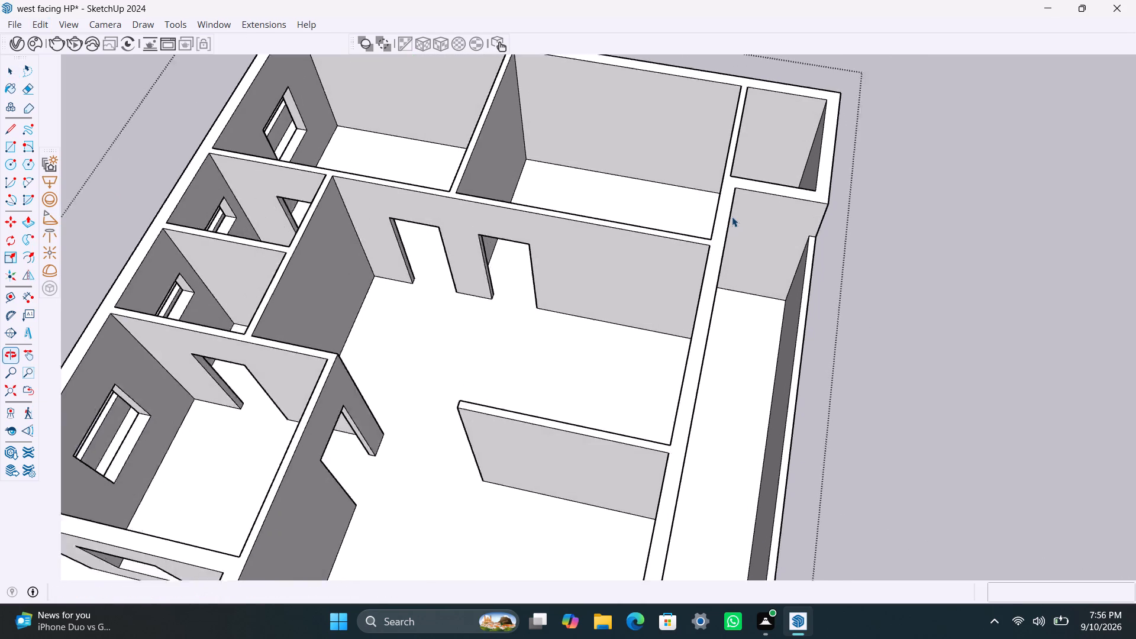
key(t)
scroll(732, 217, up, 5)
middle_drag(737, 224, 654, 196)
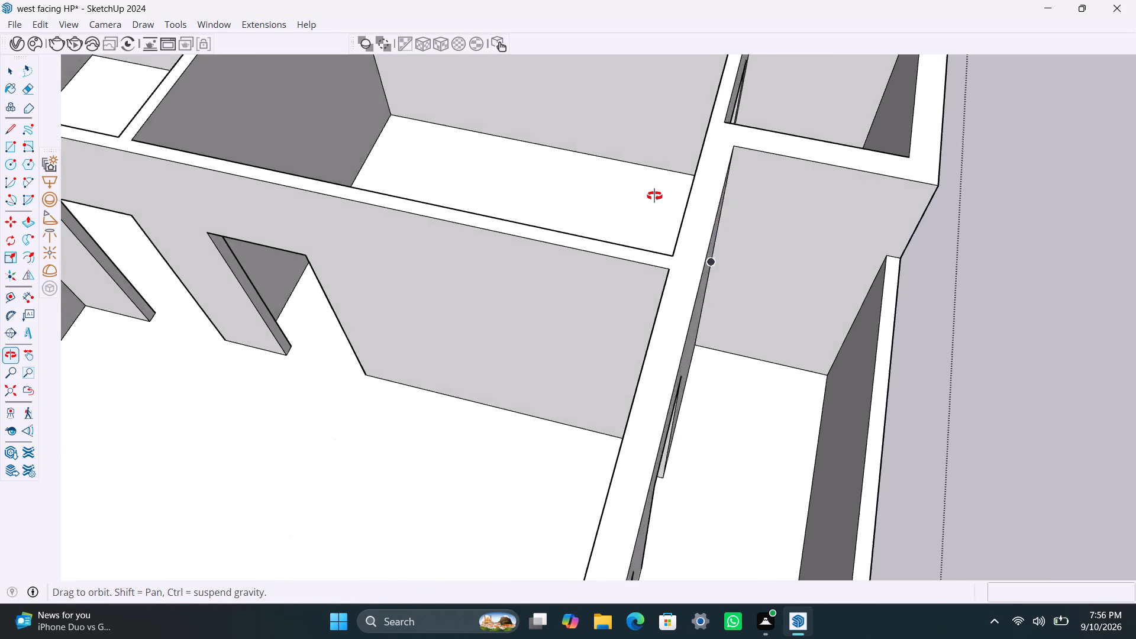
middle_drag(654, 196, 652, 195)
click(697, 240)
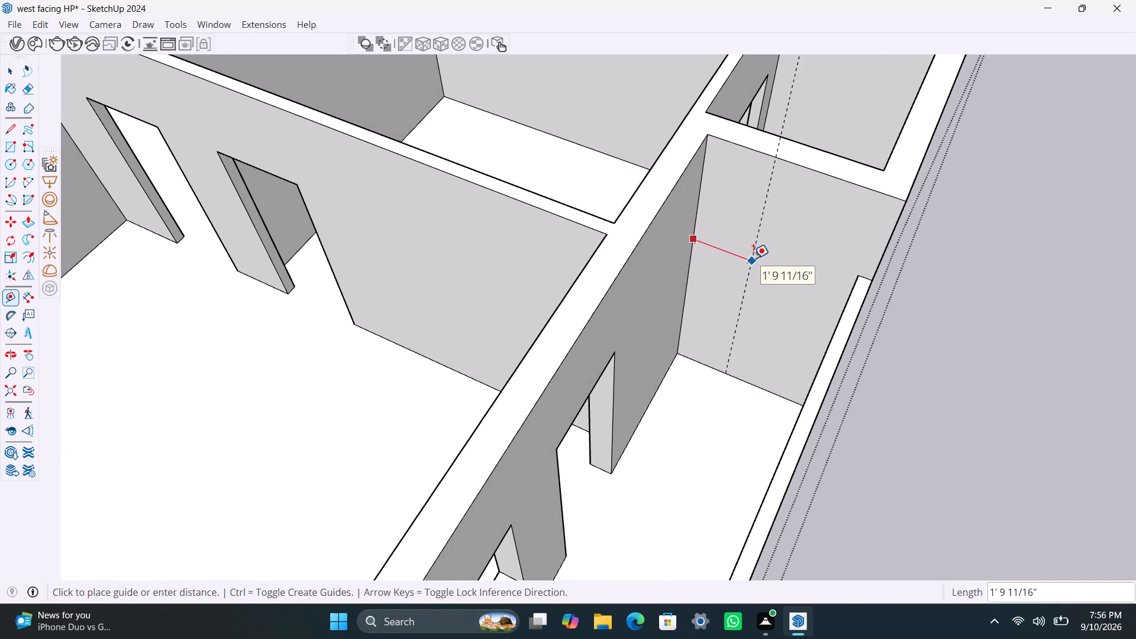
click(734, 220)
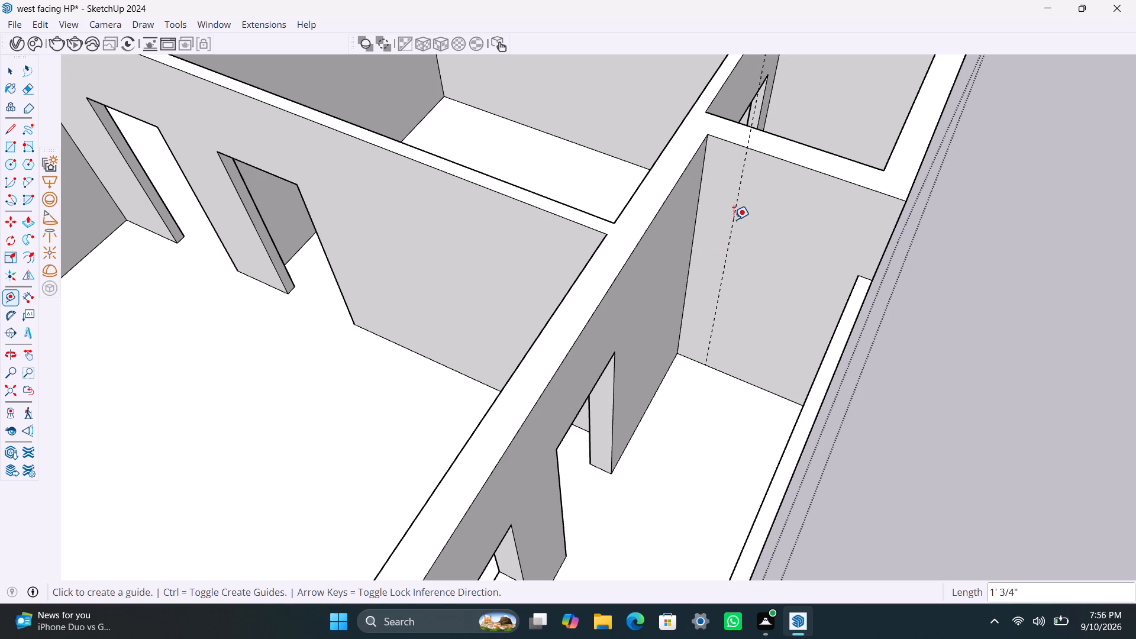
click(734, 212)
text(3')
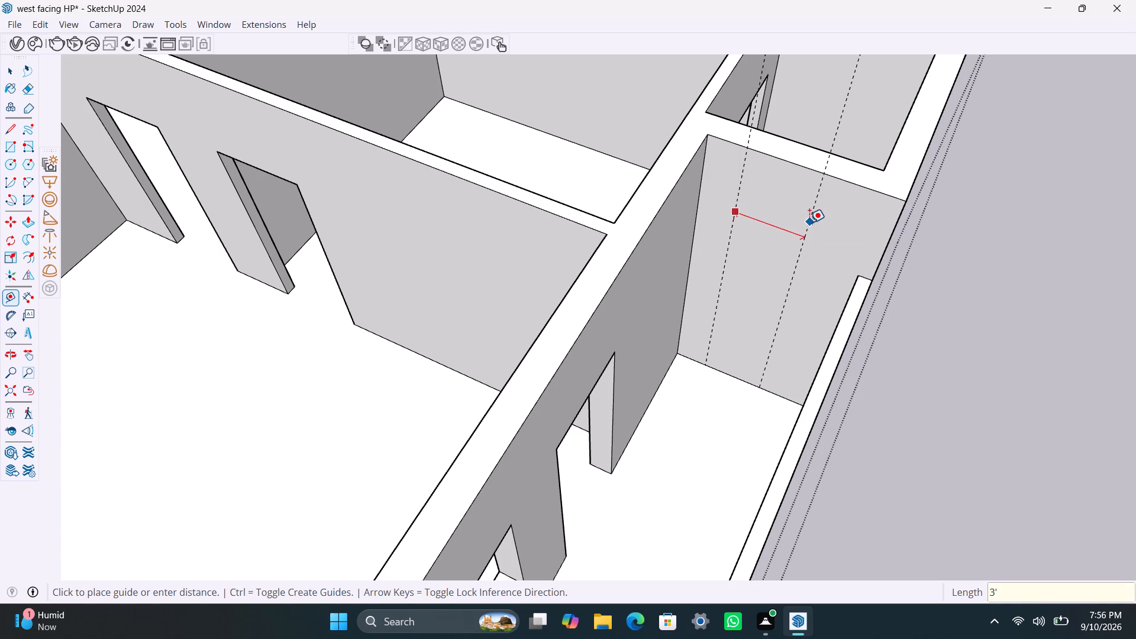
key(Return)
Place two horizontal guides on the passage's end wall, one 3' below its top edge and another 2' below that.
drag(804, 165, 805, 177)
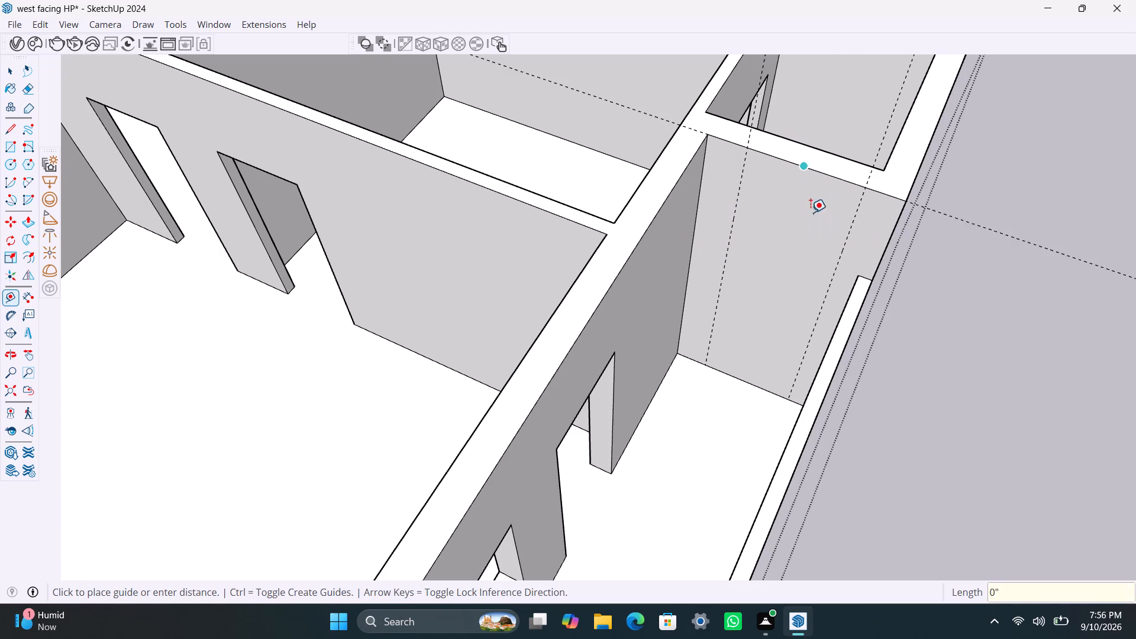
text(3')
key(Return)
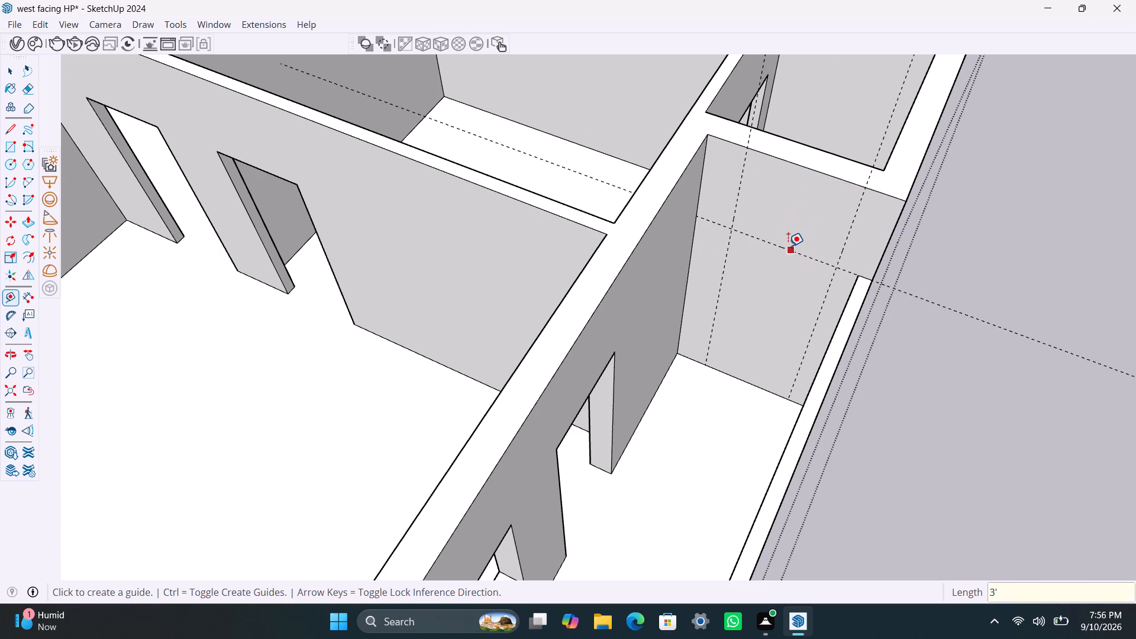
click(788, 246)
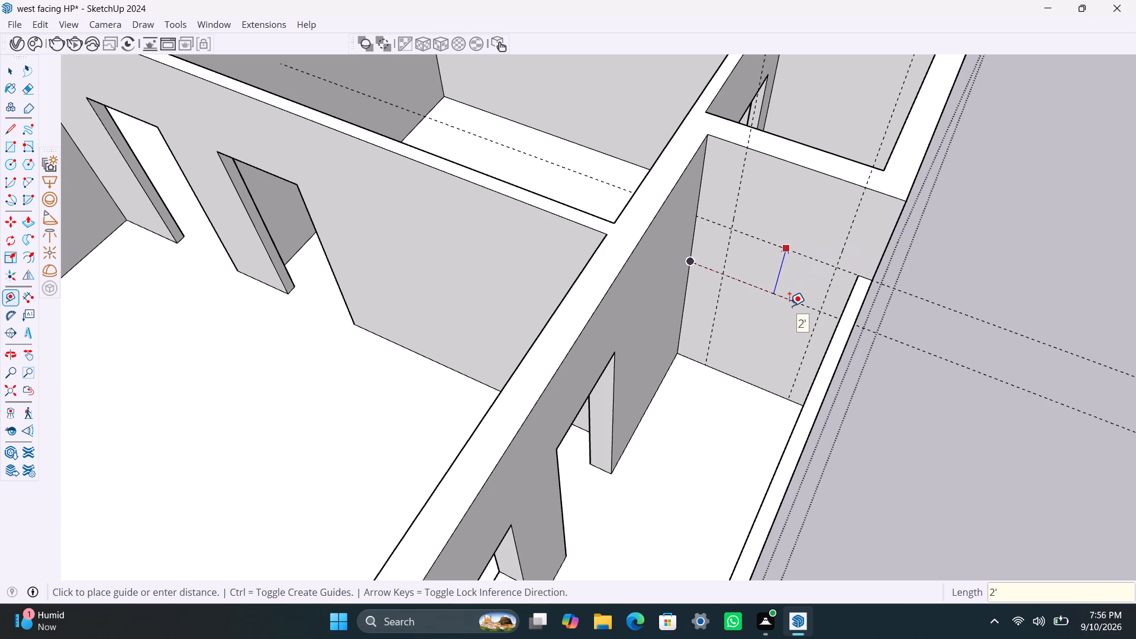
text(2')
key(Return)
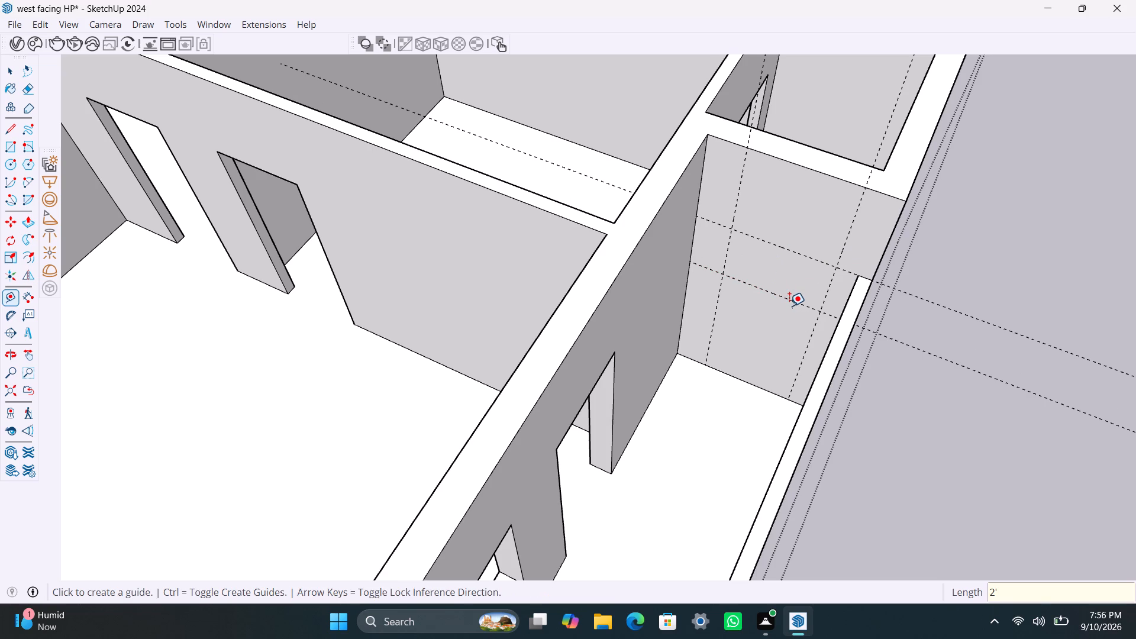
Draw a rectangle between the guides on the side passage's end wall and push it 9" through to cut the window opening.
key(space)
key(r)
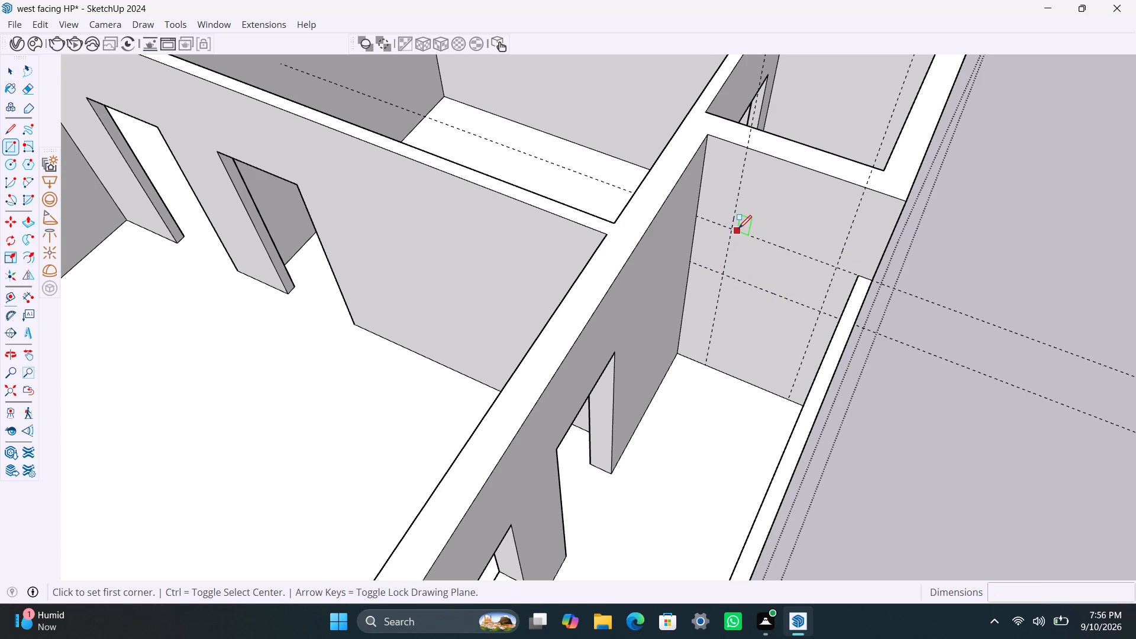
click(731, 228)
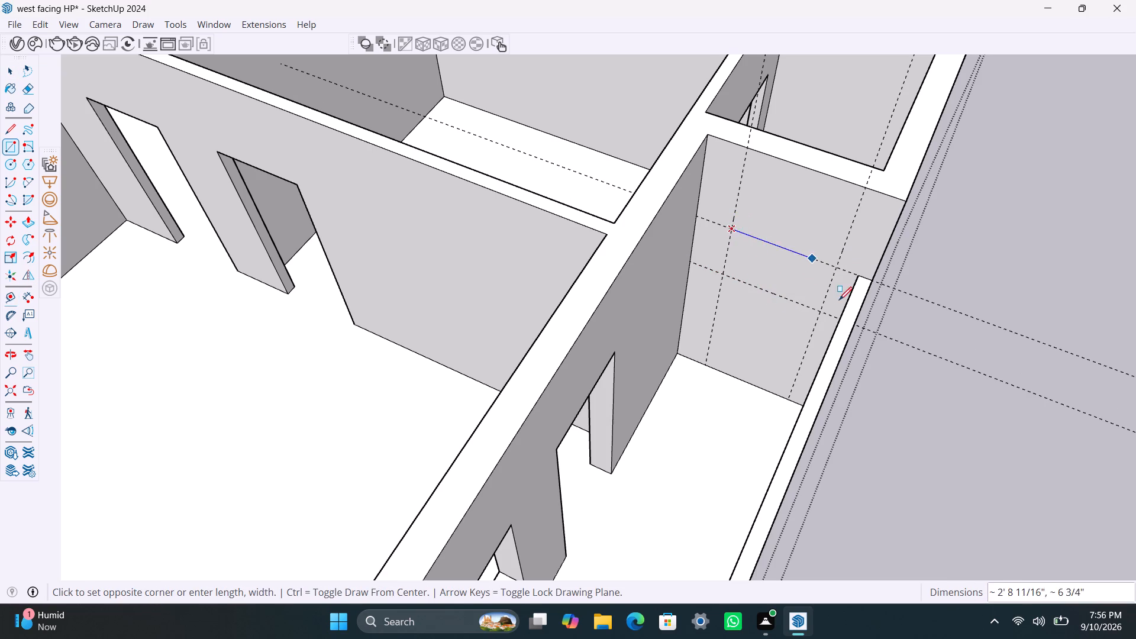
click(819, 309)
key(space)
click(785, 279)
key(p)
click(785, 279)
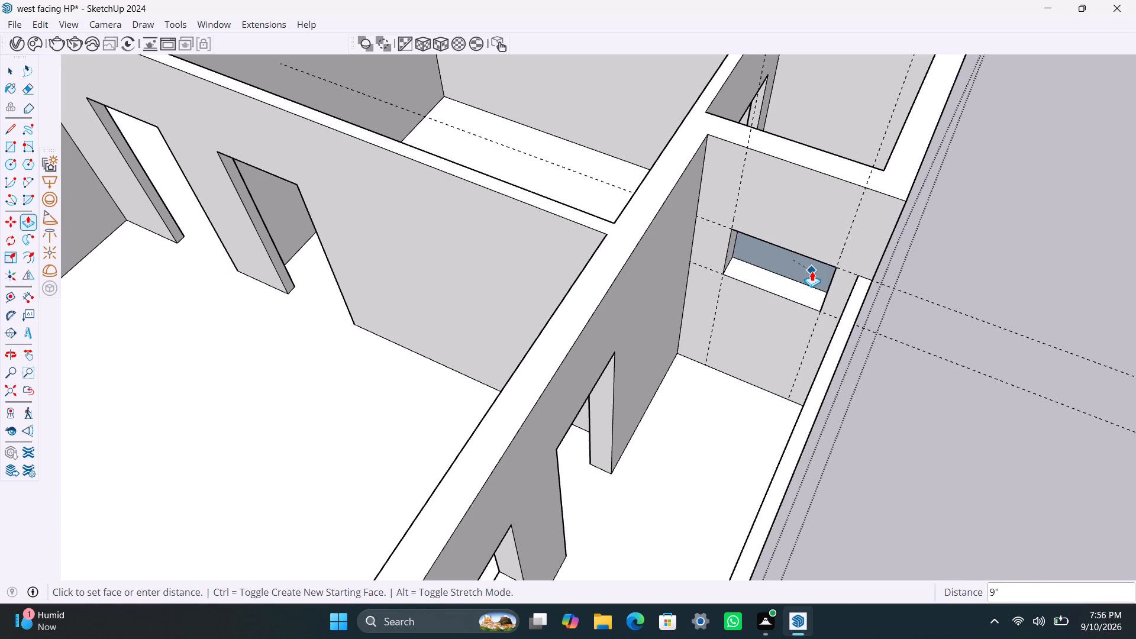
click(812, 271)
Save the house model and leave the house group's editing.
key(ctrl+s)
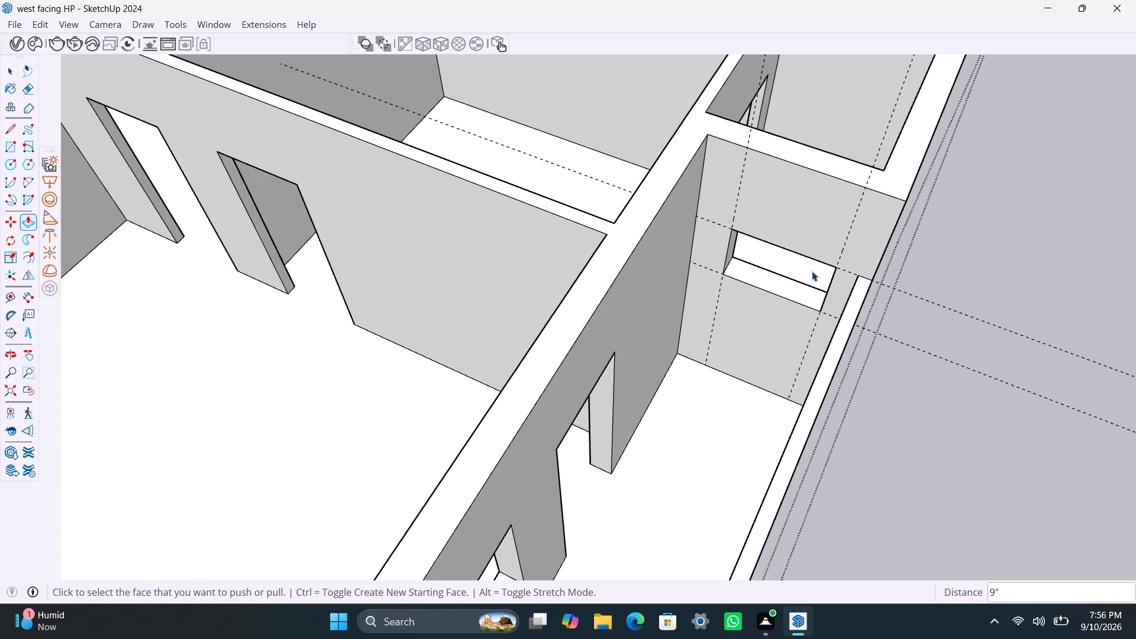
key(space)
click(1016, 247)
Delete all guides from the house model.
scroll(816, 311, down, 16)
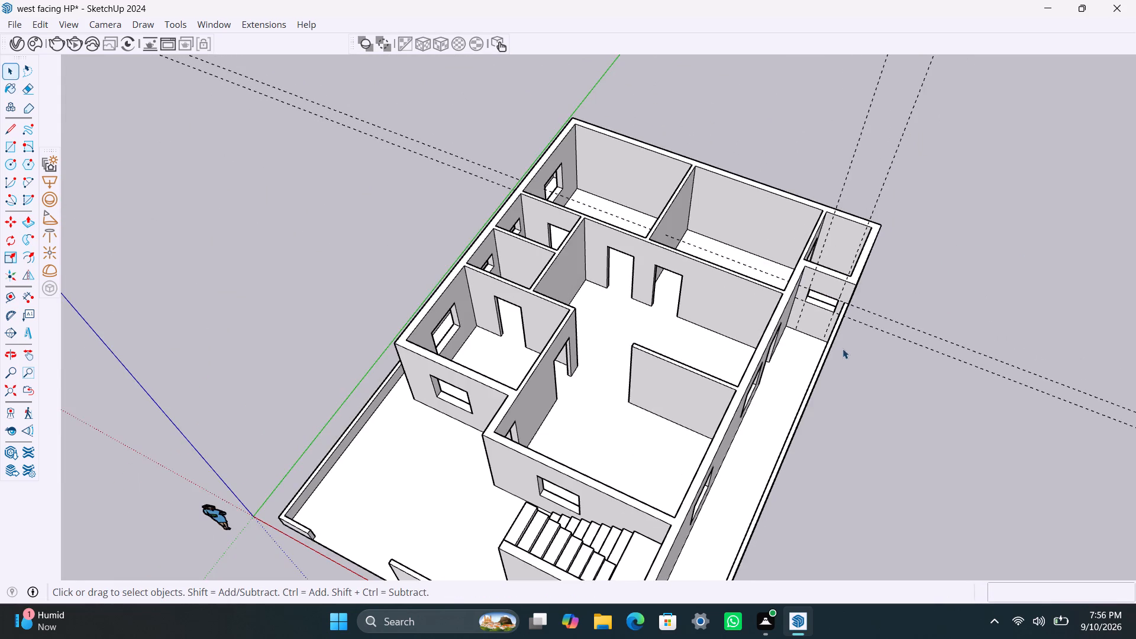
middle_drag(843, 348, 468, 283)
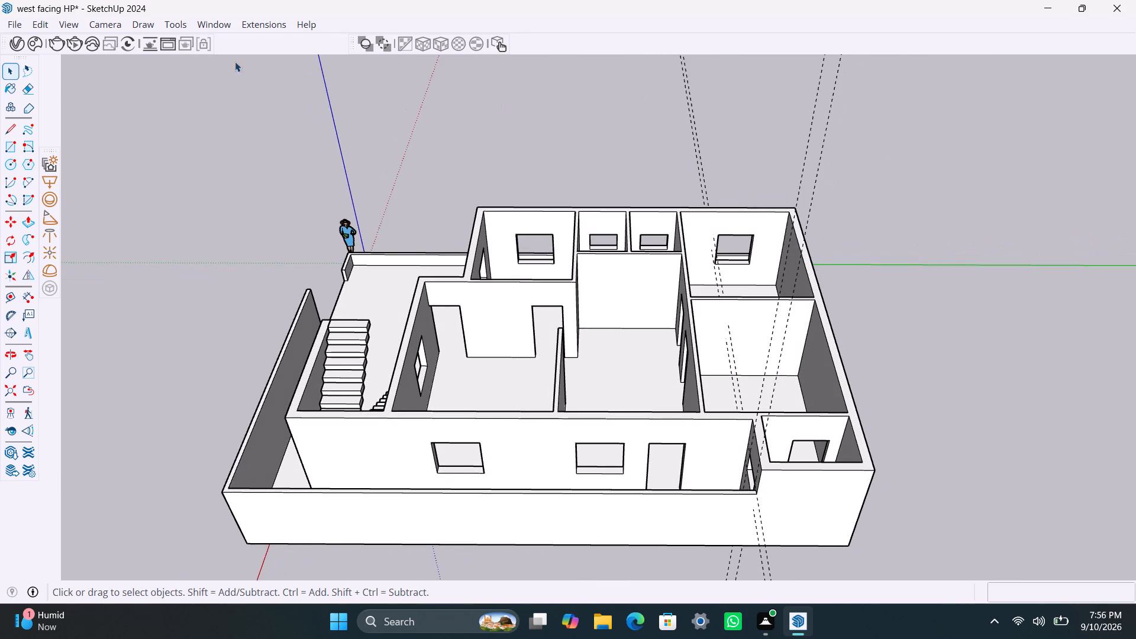
click(38, 28)
click(89, 173)
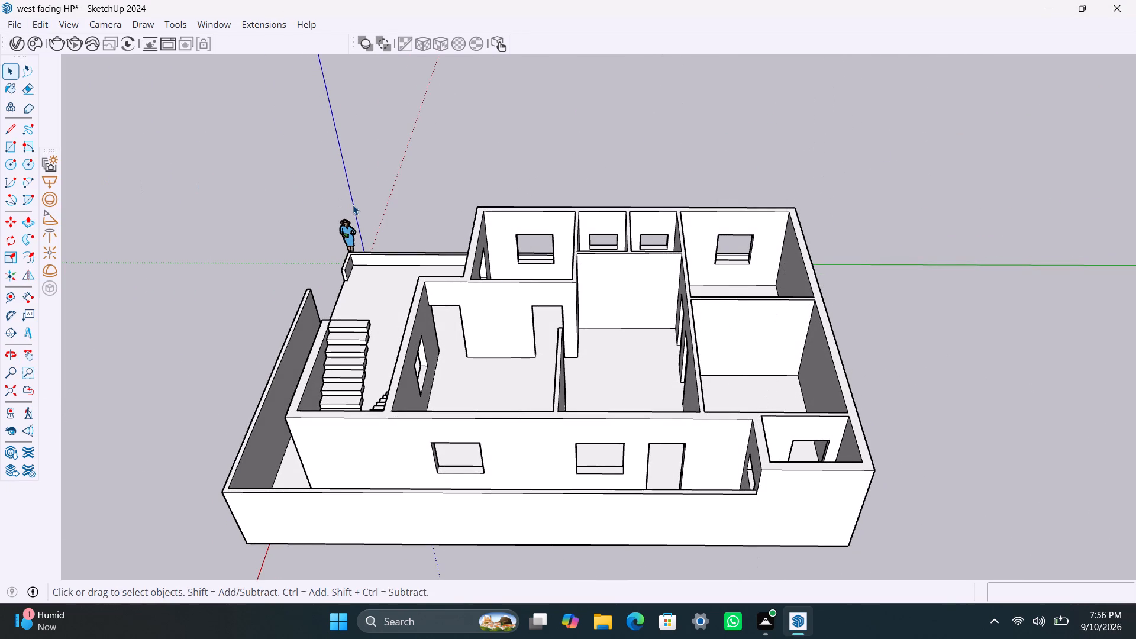
Save the house model.
key(ctrl+s)
Examine the whole house model from several sides, checking its rooms, doors and window openings.
scroll(417, 292, down, 3)
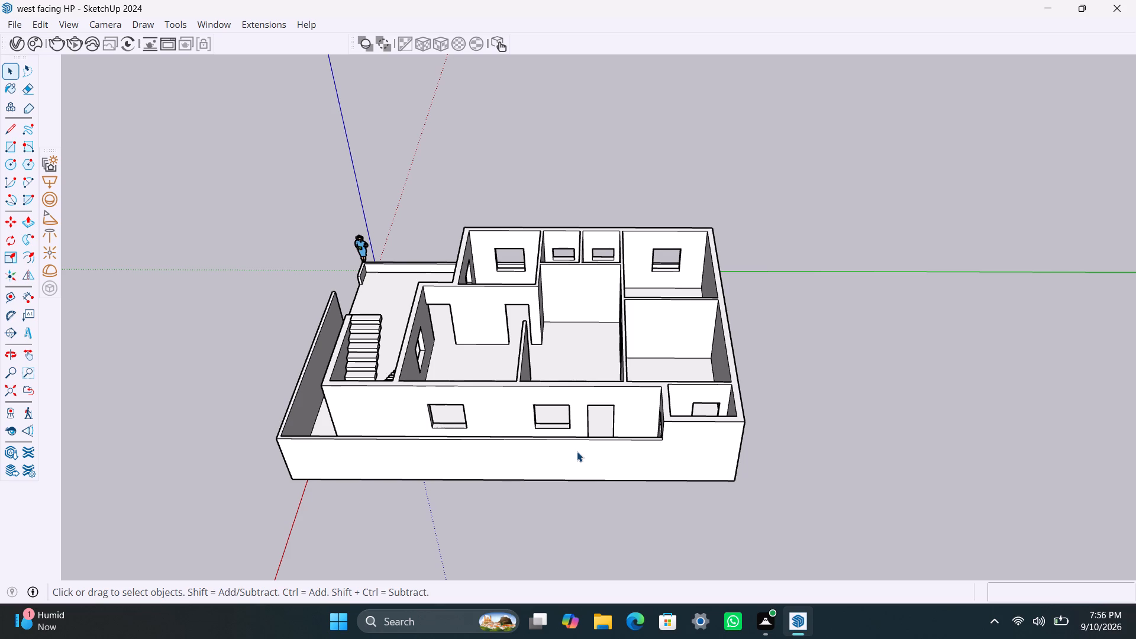
scroll(392, 409, down, 4)
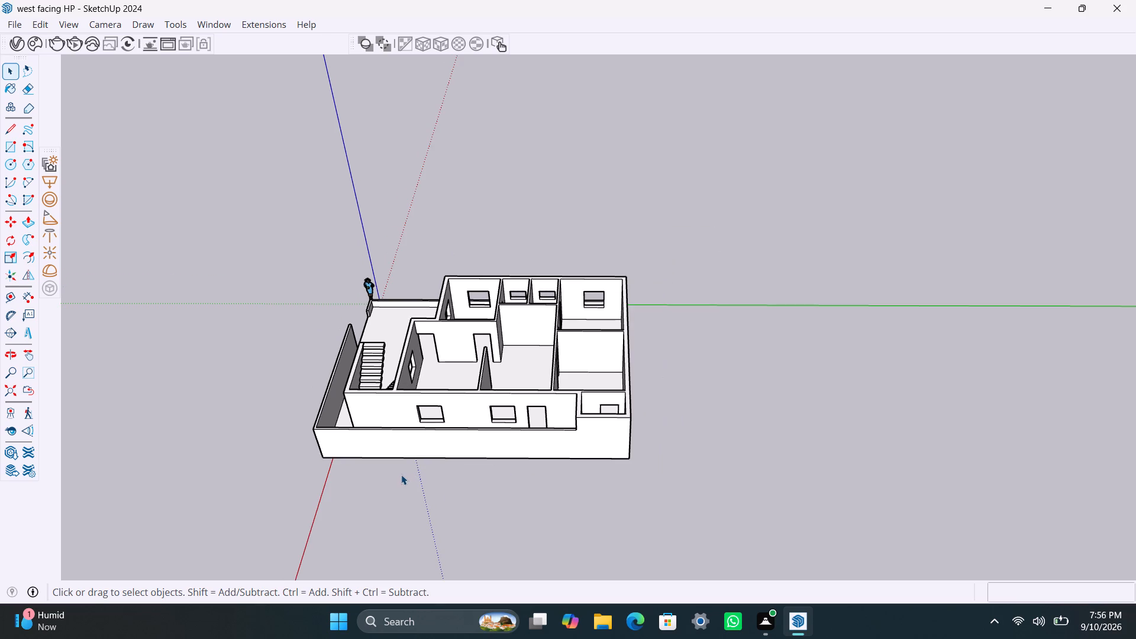
scroll(406, 429, down, 1)
middle_drag(407, 428, 985, 438)
scroll(768, 440, down, 2)
scroll(738, 456, up, 2)
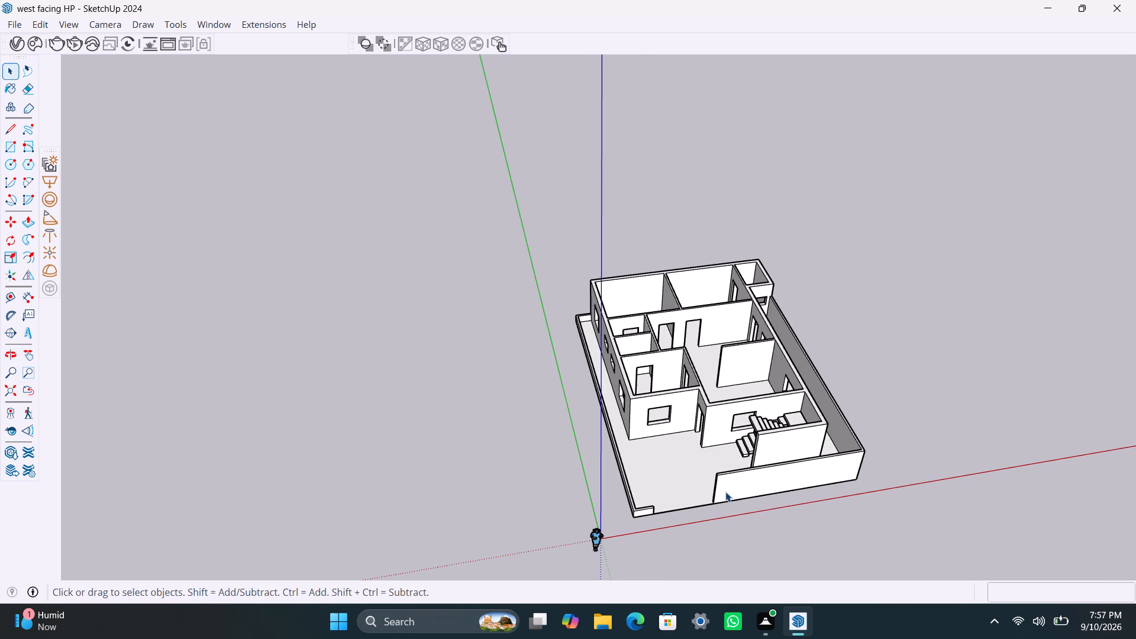
scroll(707, 395, down, 5)
scroll(724, 417, up, 1)
middle_drag(702, 459, 689, 462)
scroll(690, 480, up, 4)
middle_drag(669, 480, 656, 477)
scroll(672, 375, up, 3)
middle_drag(669, 409, 658, 404)
scroll(652, 393, up, 3)
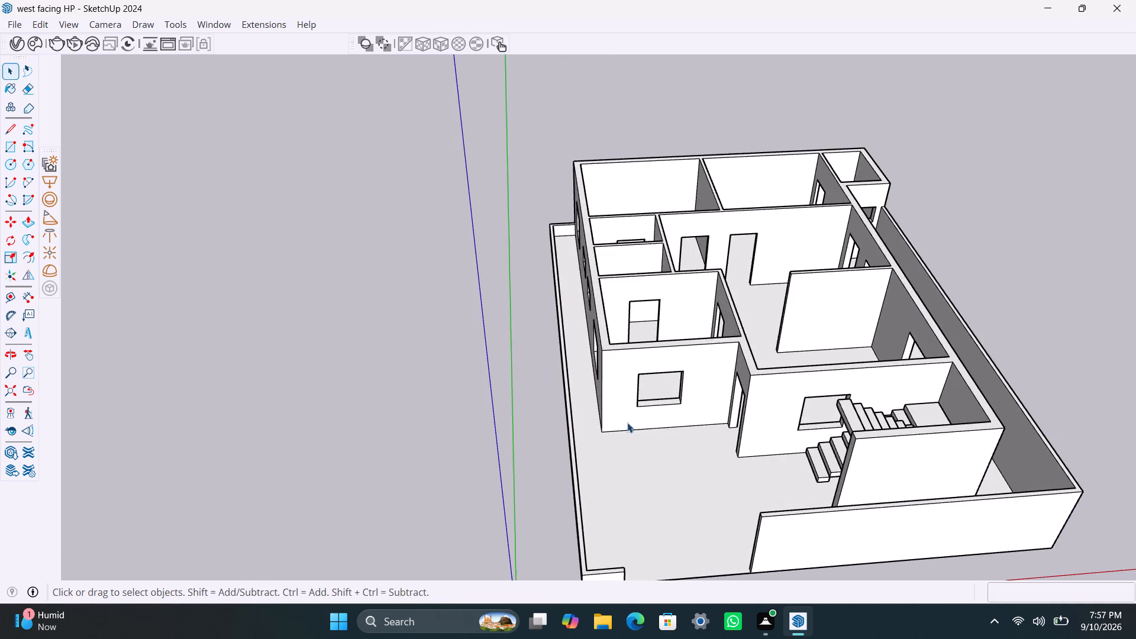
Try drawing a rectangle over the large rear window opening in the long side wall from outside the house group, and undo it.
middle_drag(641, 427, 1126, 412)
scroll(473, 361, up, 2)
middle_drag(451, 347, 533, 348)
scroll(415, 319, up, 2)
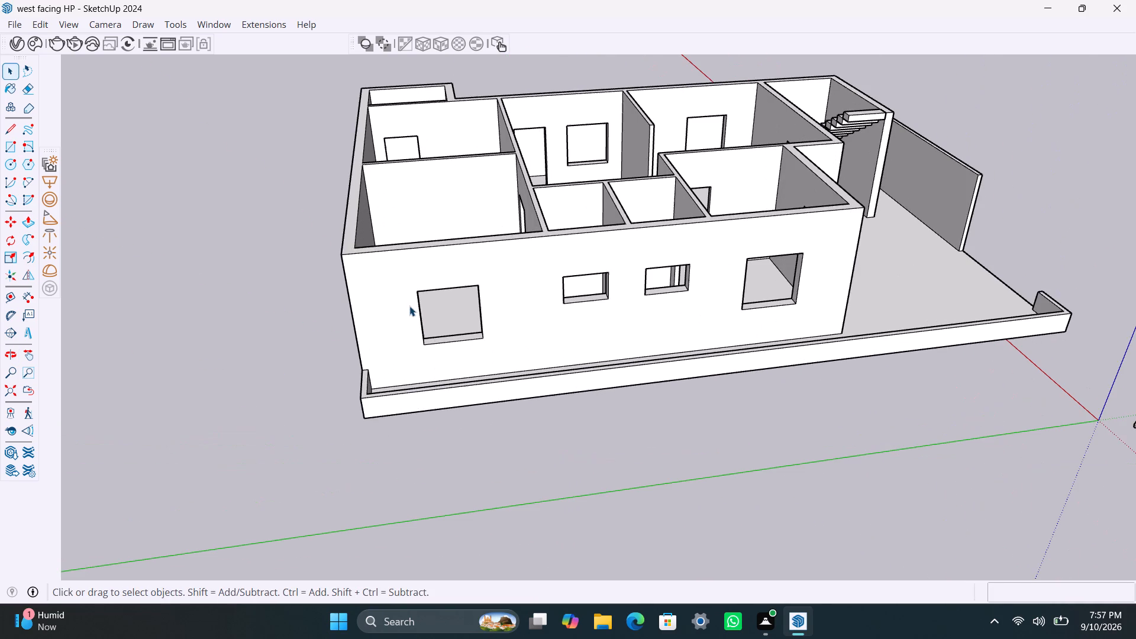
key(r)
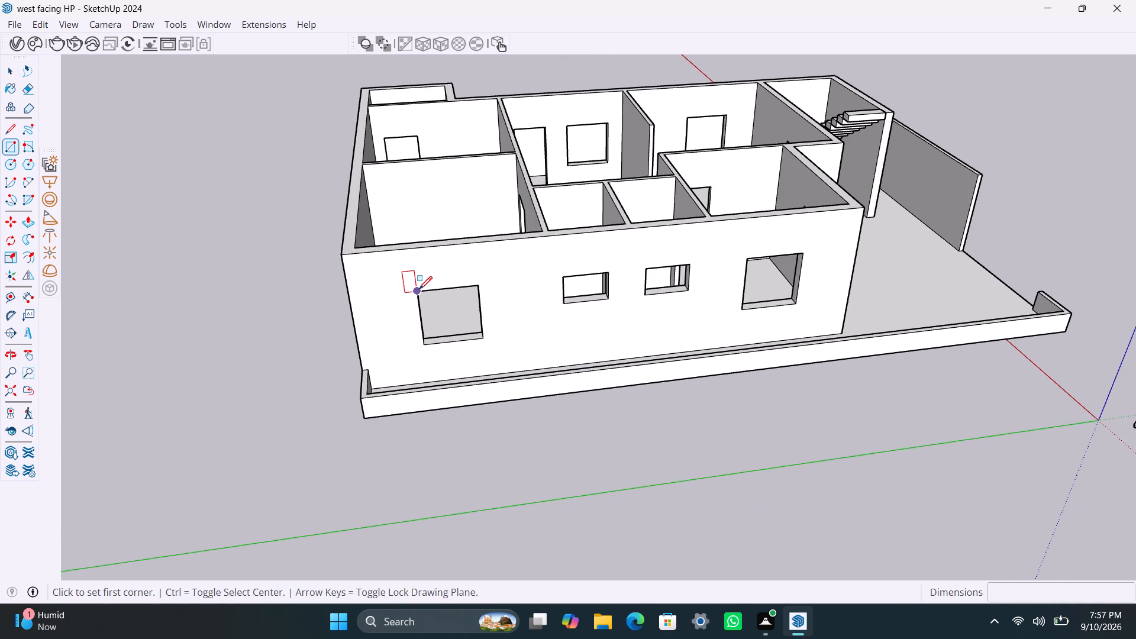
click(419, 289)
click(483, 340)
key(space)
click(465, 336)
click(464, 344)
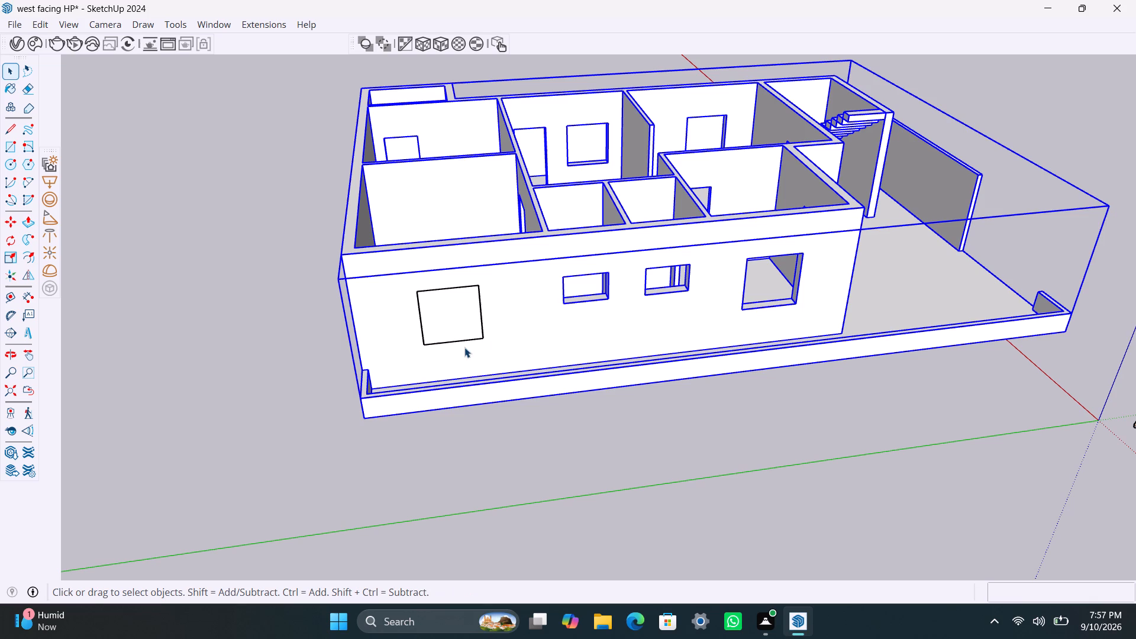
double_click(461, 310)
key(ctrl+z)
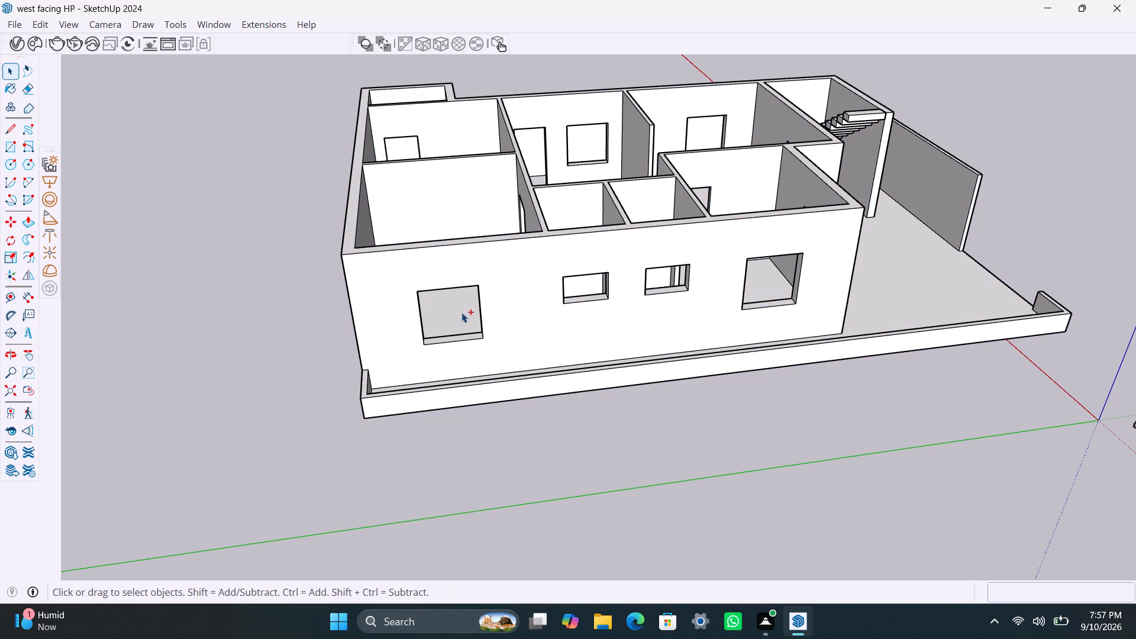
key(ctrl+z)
Delete all the restored guides from the house model.
key(space)
click(512, 315)
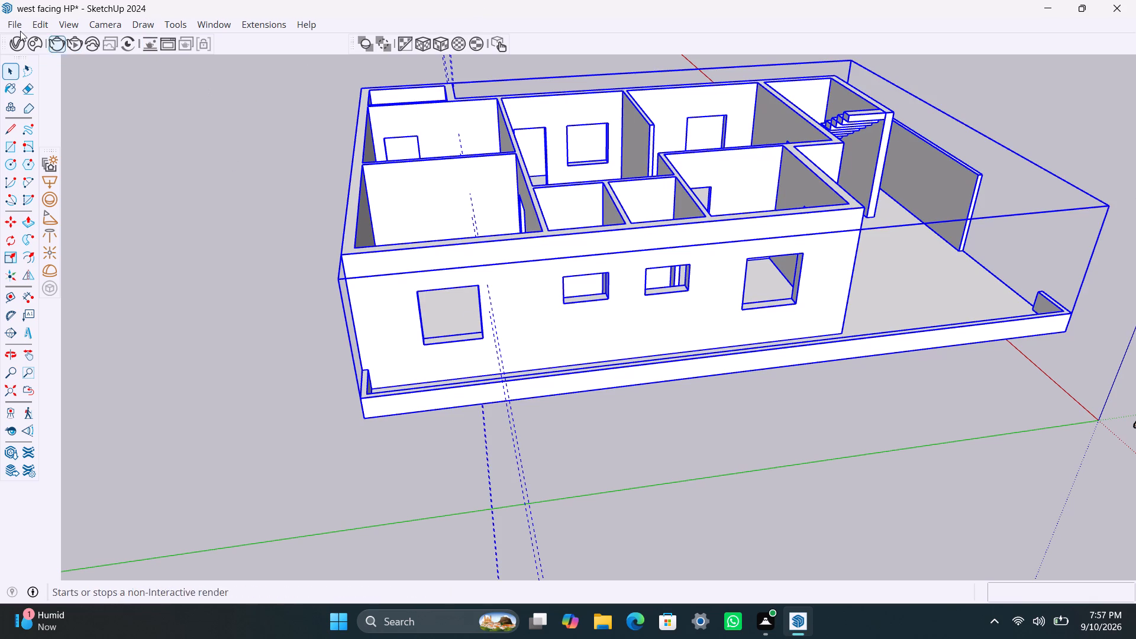
click(40, 24)
click(146, 169)
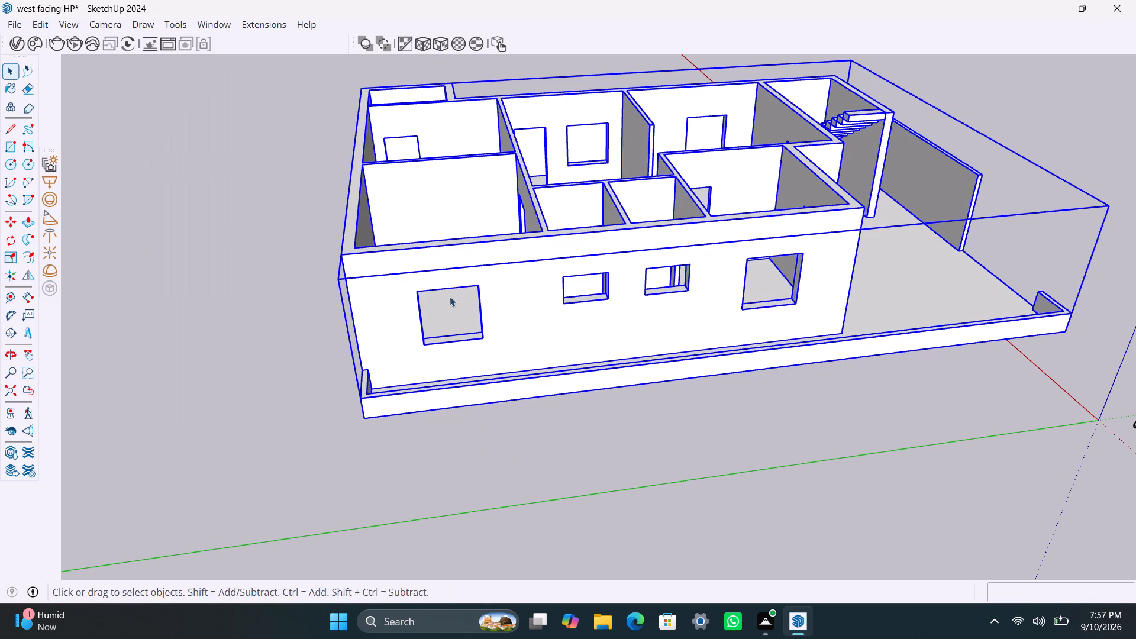
Inside the house group, draw a rectangle filling the long side wall's large rear window opening and make it a group.
click(530, 419)
triple_click(402, 310)
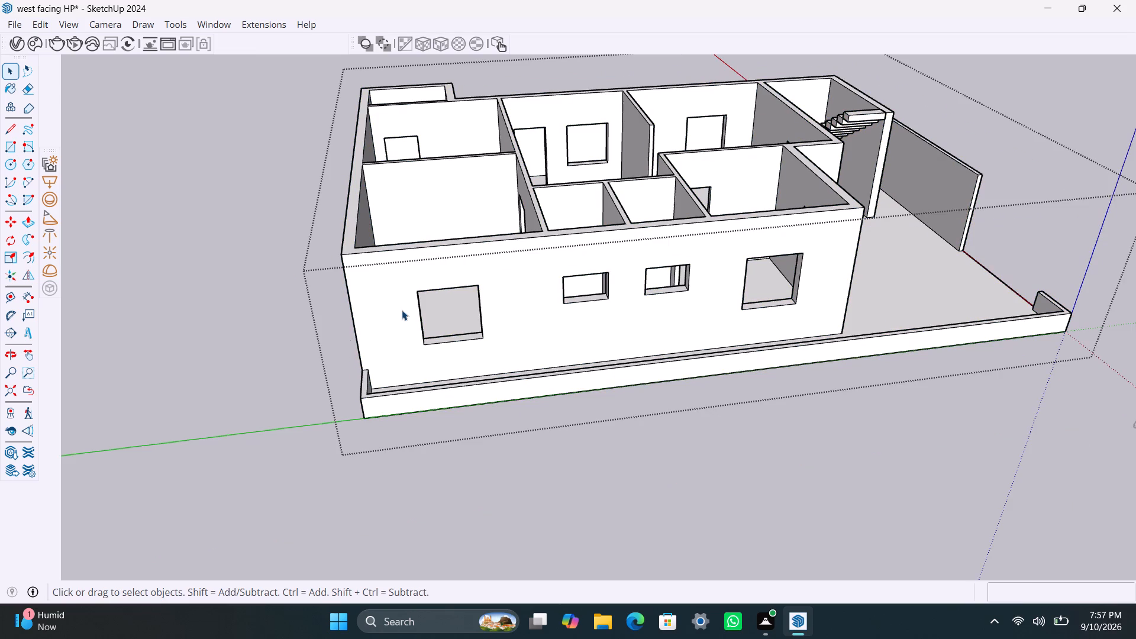
scroll(408, 295, up, 2)
click(381, 298)
scroll(418, 303, up, 2)
key(r)
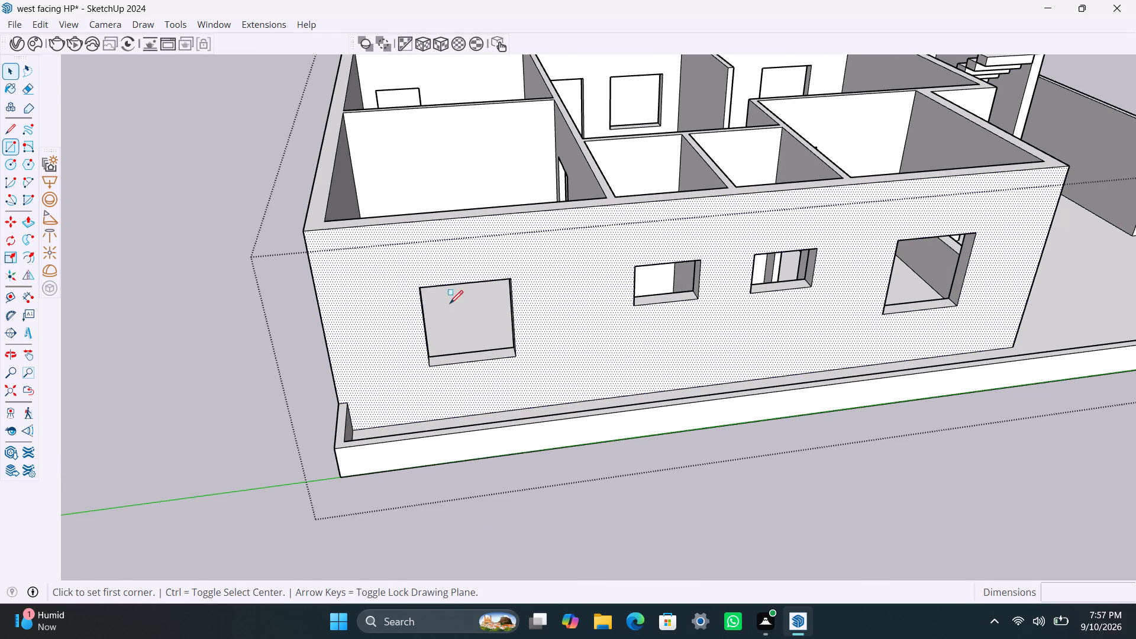
click(425, 288)
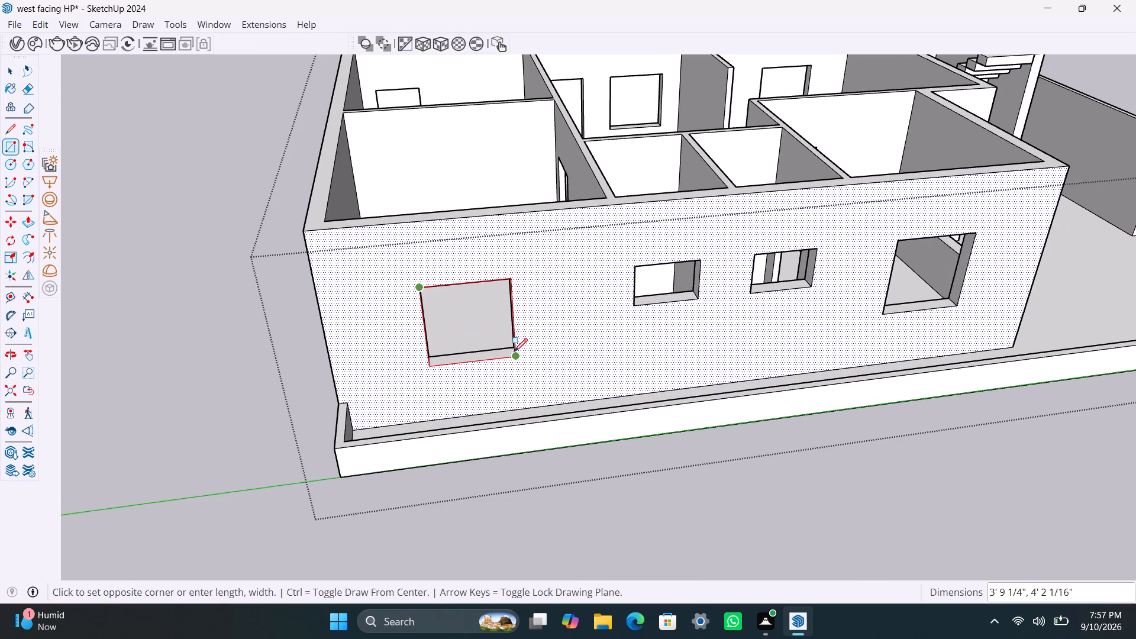
click(514, 353)
key(space)
double_click(470, 334)
right_click(470, 334)
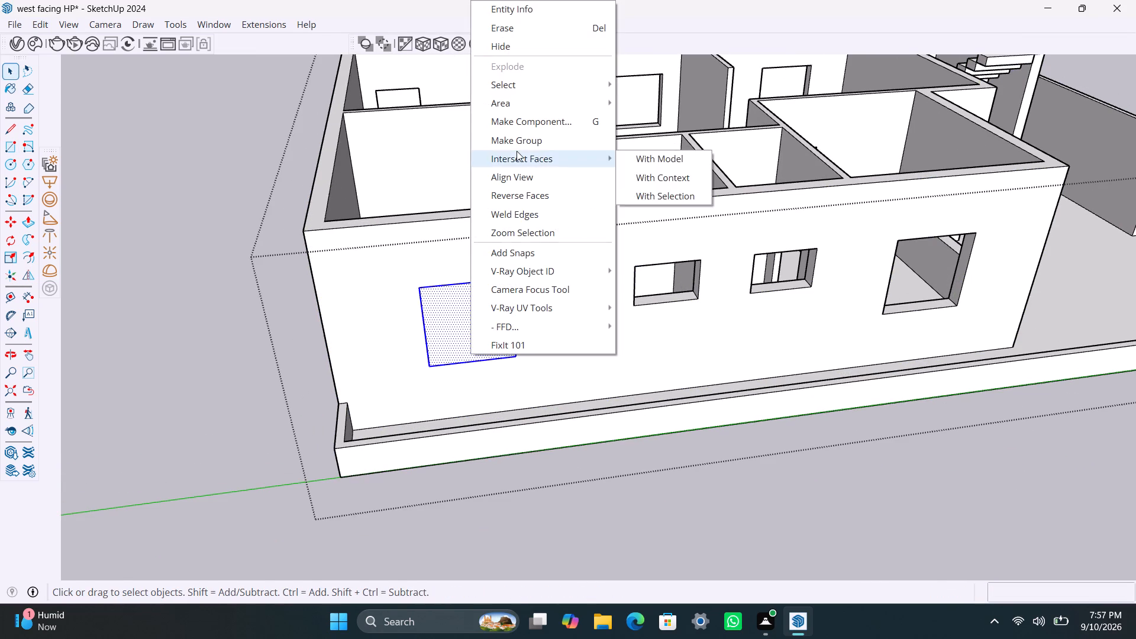
click(515, 143)
Inside the new window group, offset the rectangle's outline 2" inward and delete the inner face to leave a frame.
double_click(449, 328)
click(440, 322)
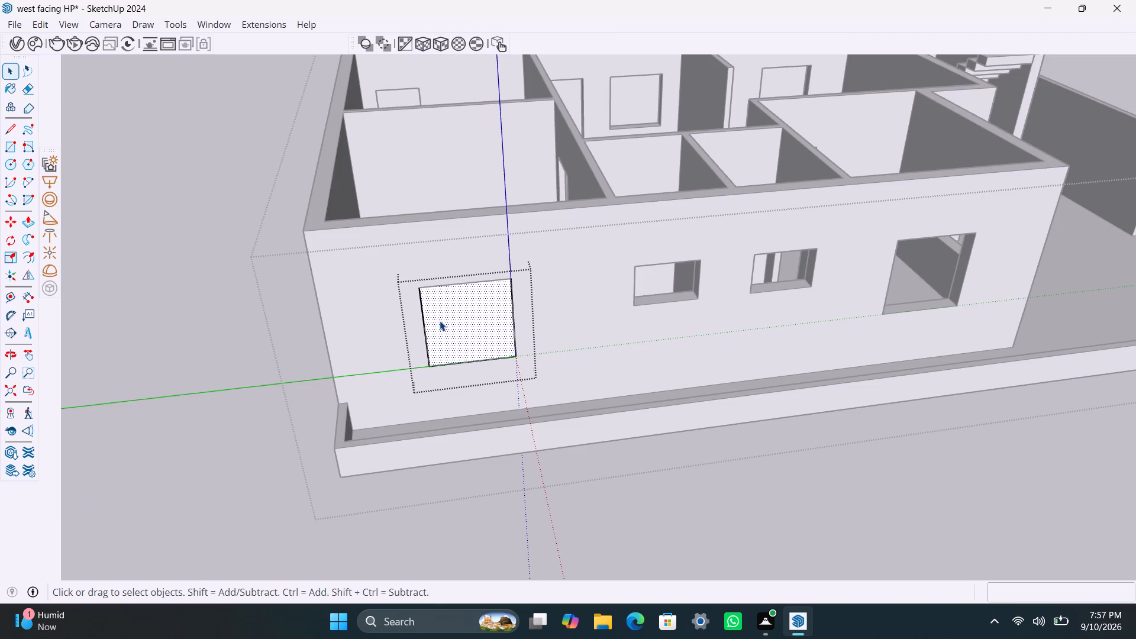
key(f)
click(440, 321)
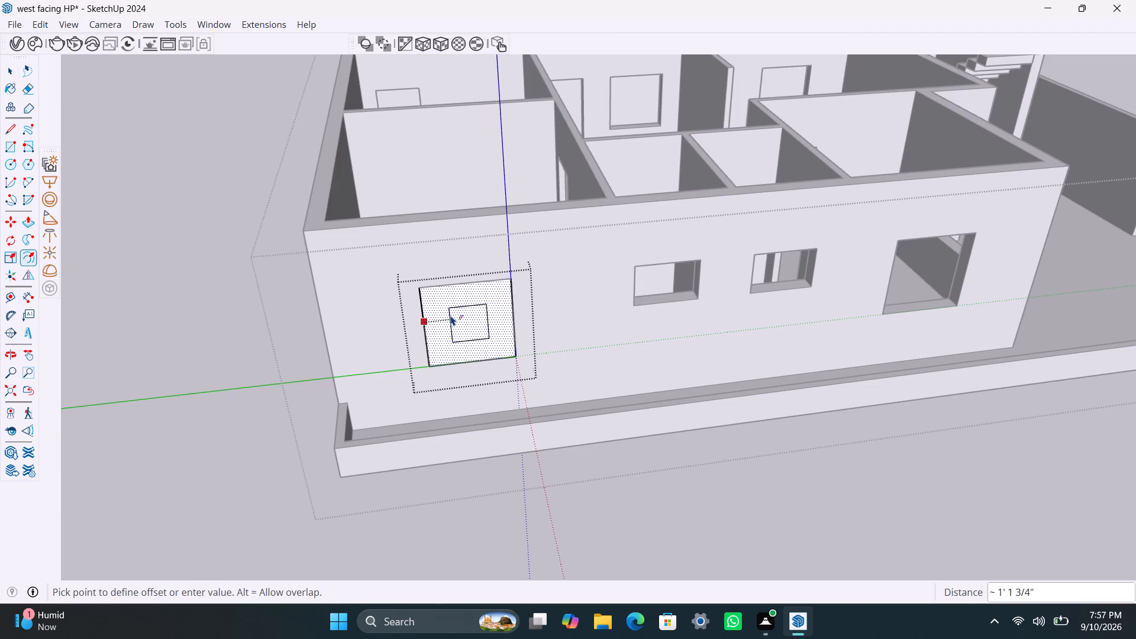
key(2)
key(shift+quotedbl)
key(Return)
key(space)
click(448, 317)
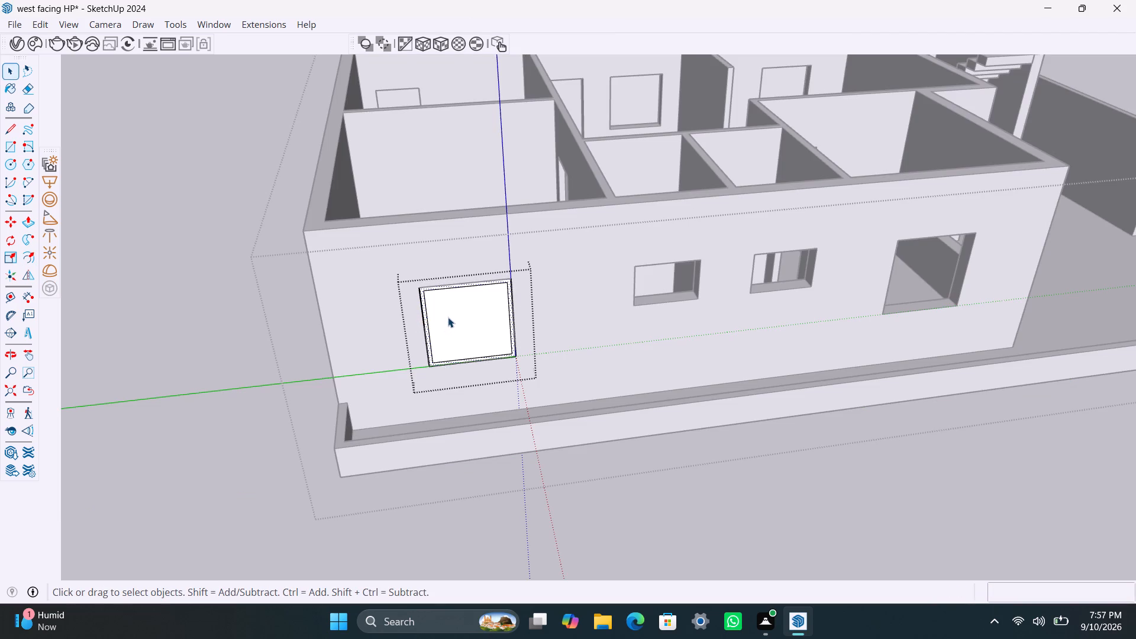
key(Delete)
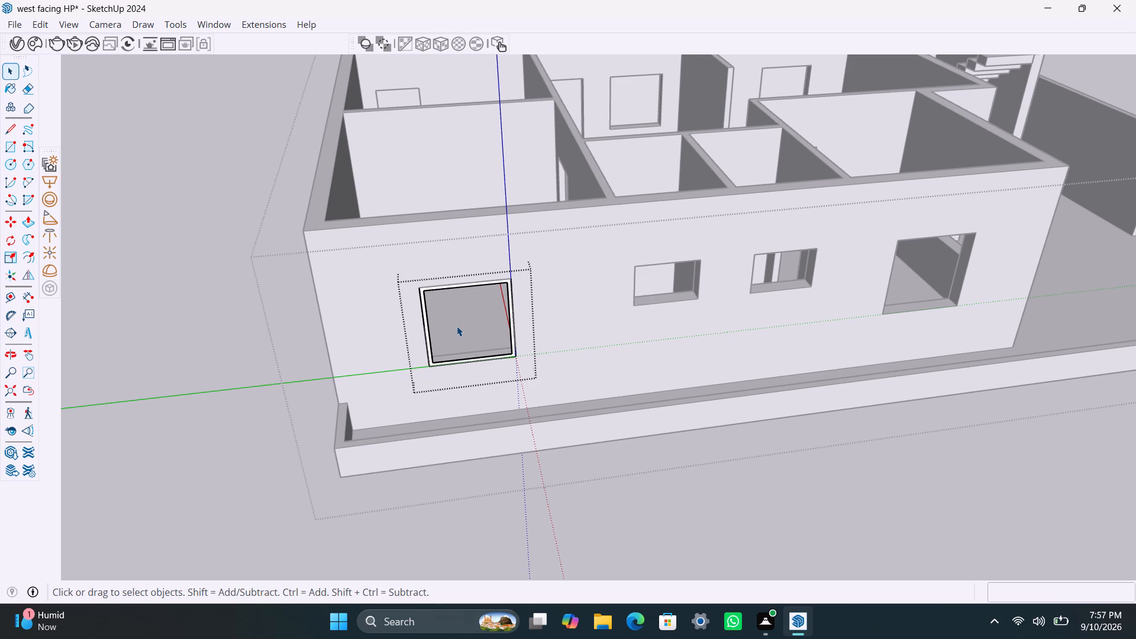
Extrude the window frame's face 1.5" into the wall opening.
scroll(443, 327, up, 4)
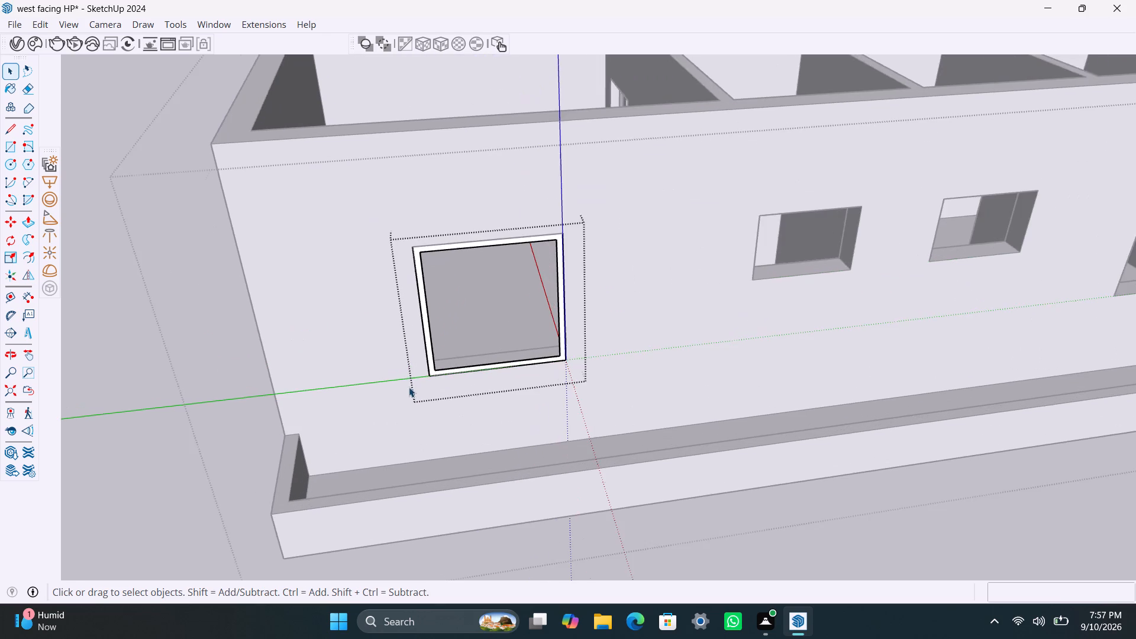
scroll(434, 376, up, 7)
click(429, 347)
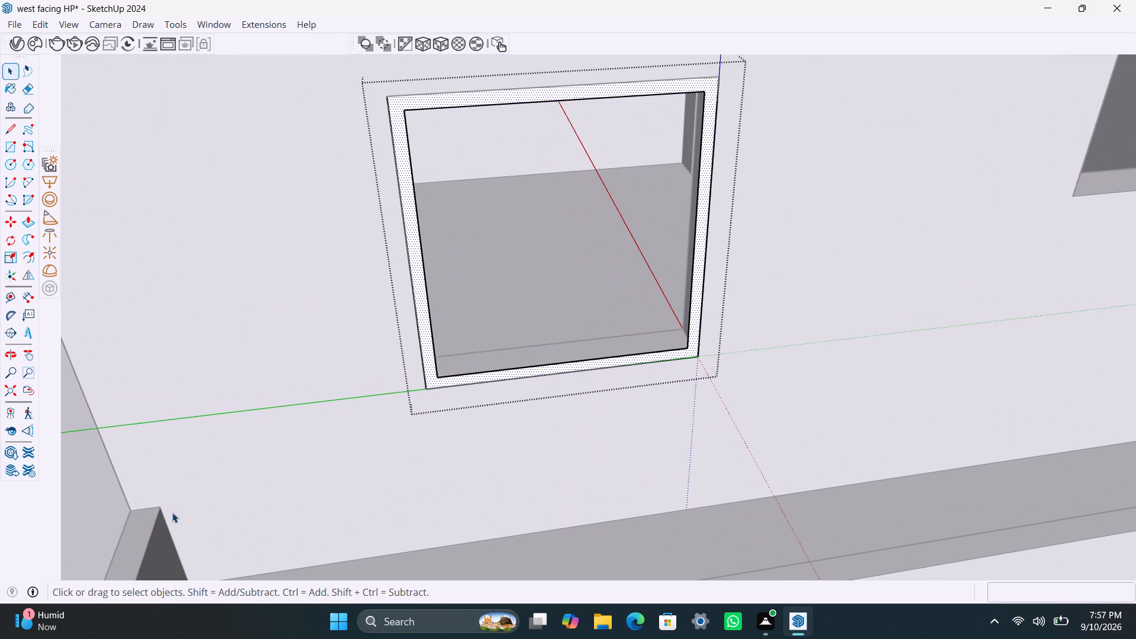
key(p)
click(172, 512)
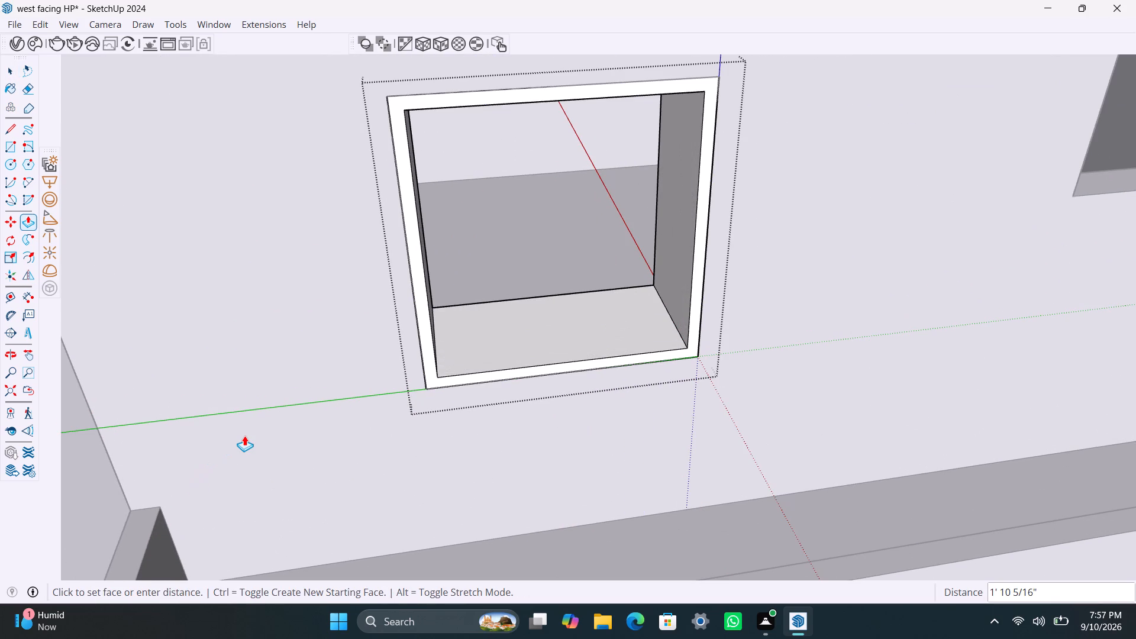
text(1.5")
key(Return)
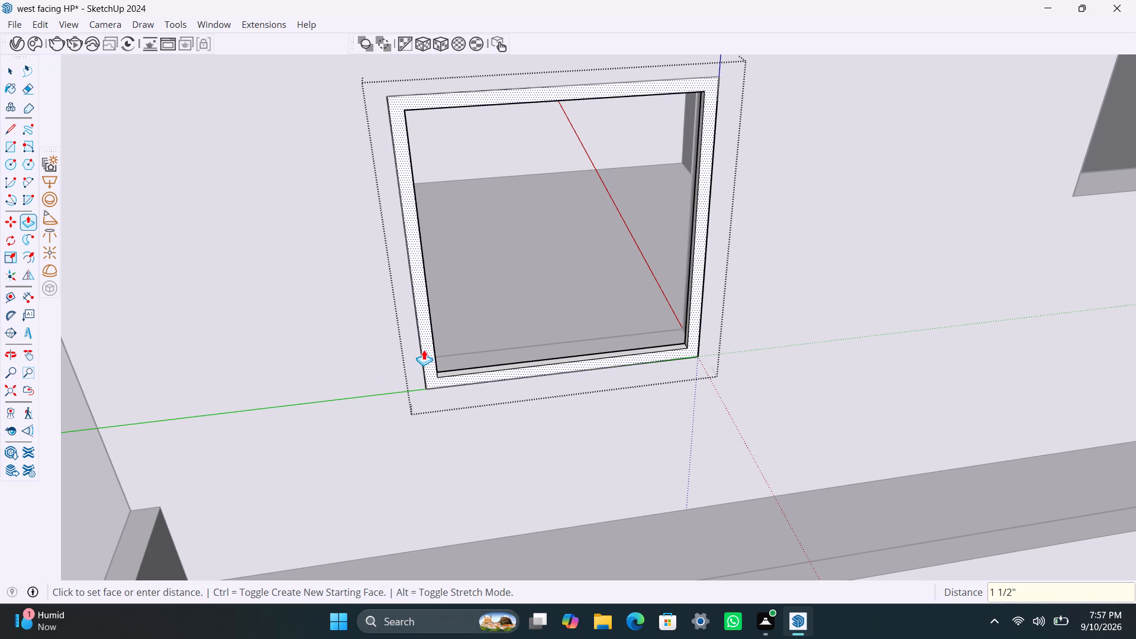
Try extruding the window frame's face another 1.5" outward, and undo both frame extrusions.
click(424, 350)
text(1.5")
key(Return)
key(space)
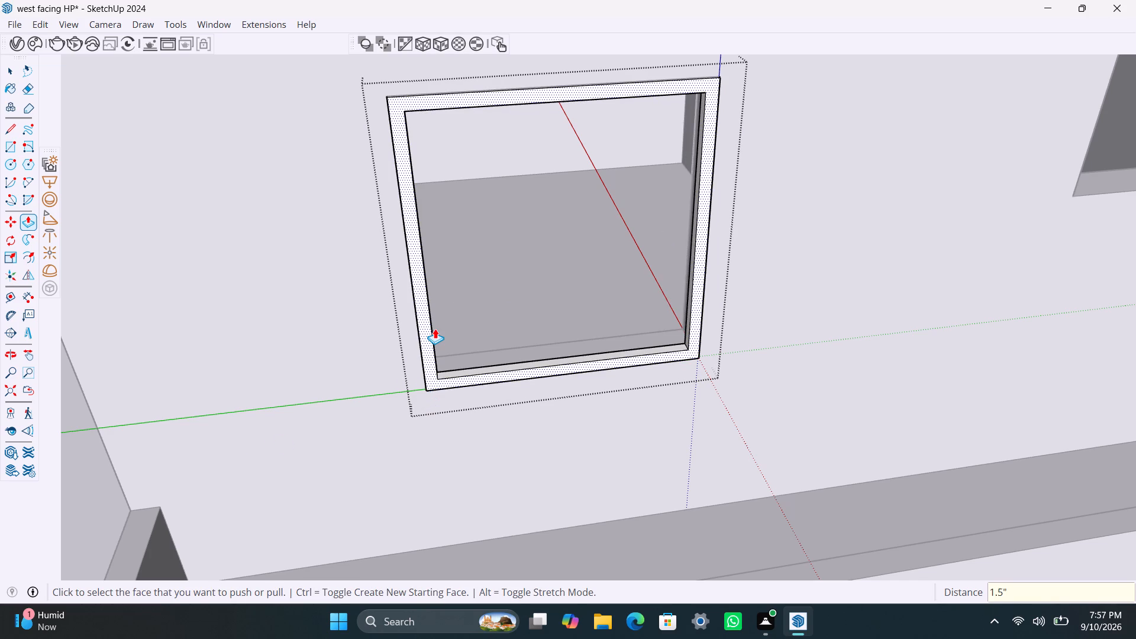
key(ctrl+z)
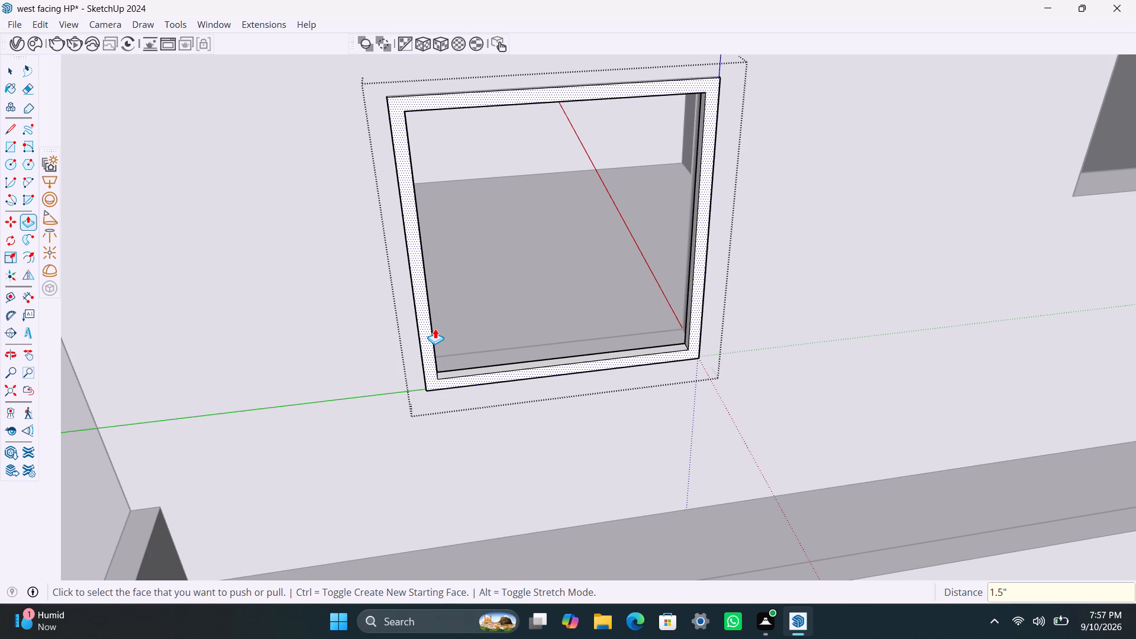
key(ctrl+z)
Select the flat face of the window frame.
click(427, 339)
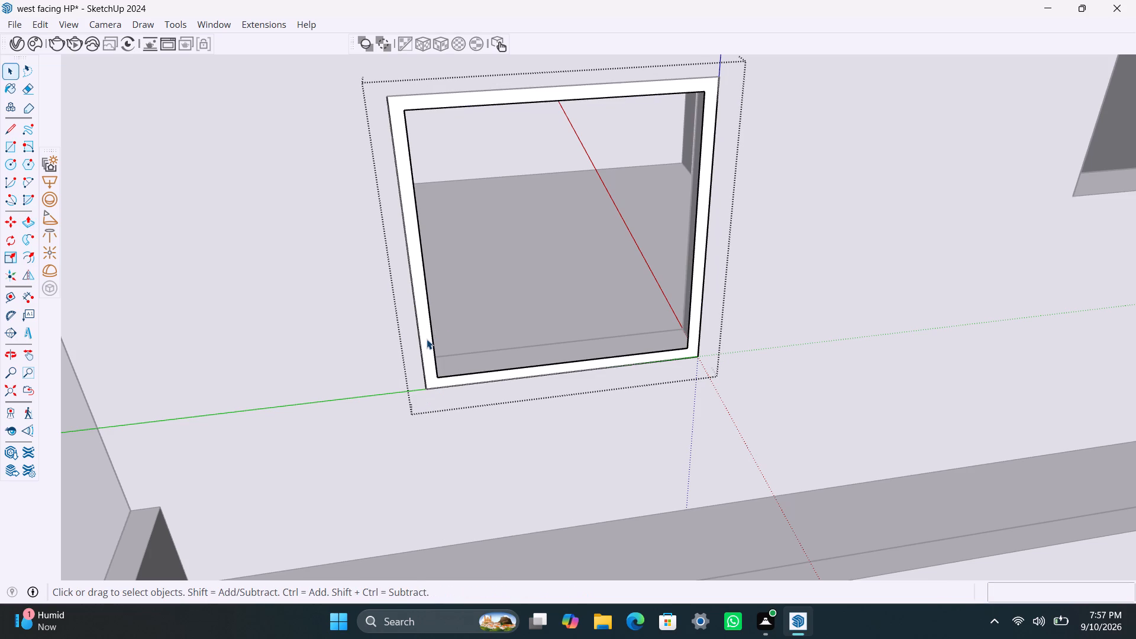
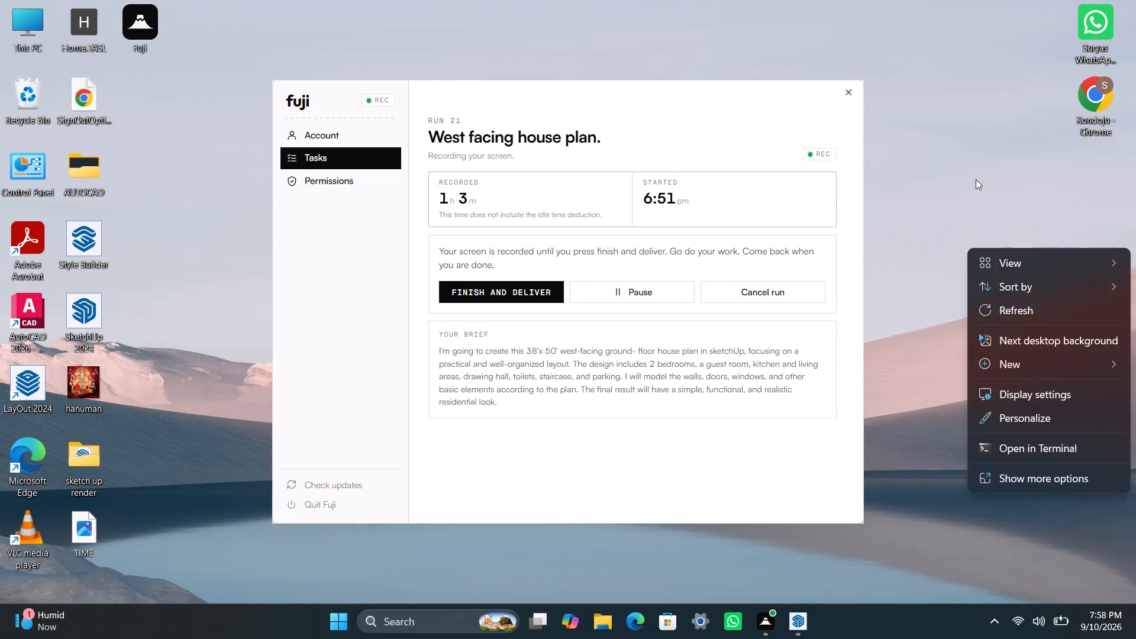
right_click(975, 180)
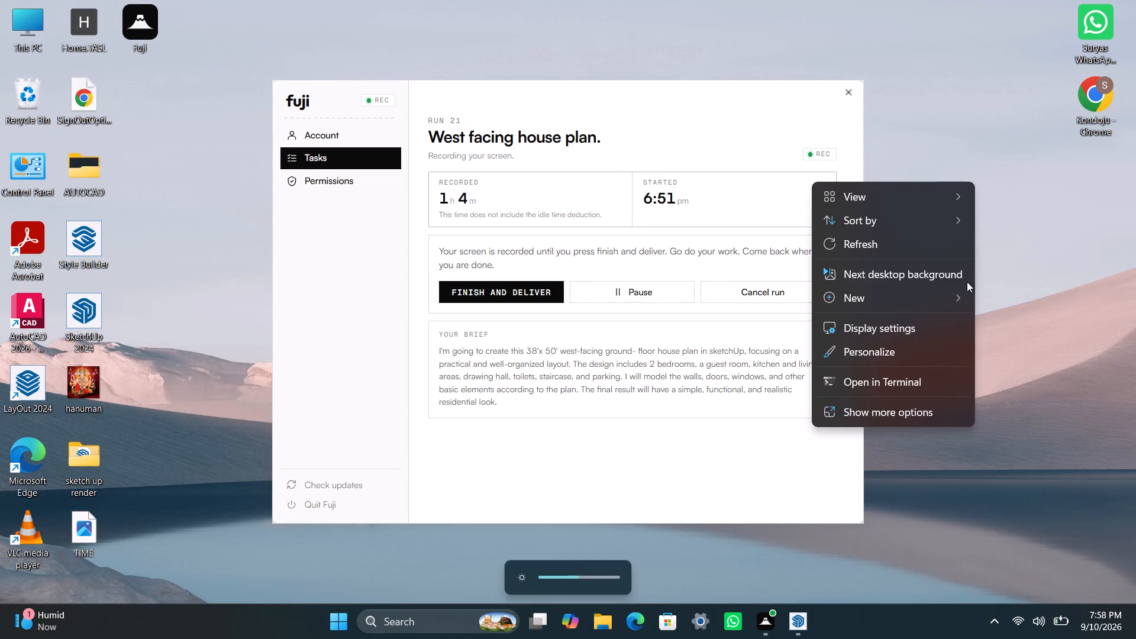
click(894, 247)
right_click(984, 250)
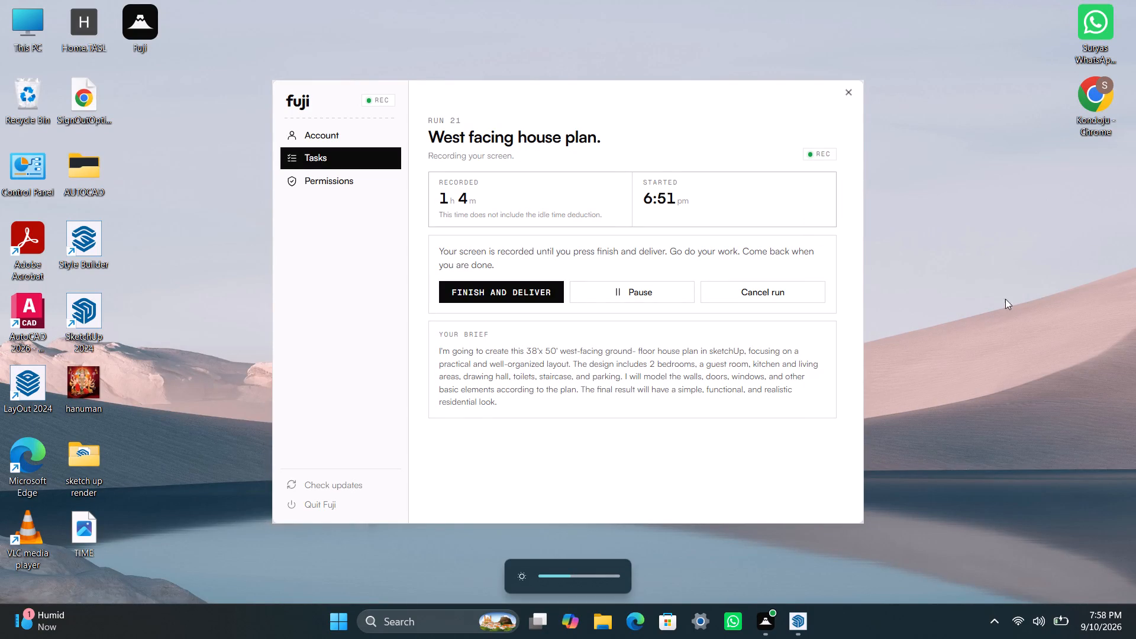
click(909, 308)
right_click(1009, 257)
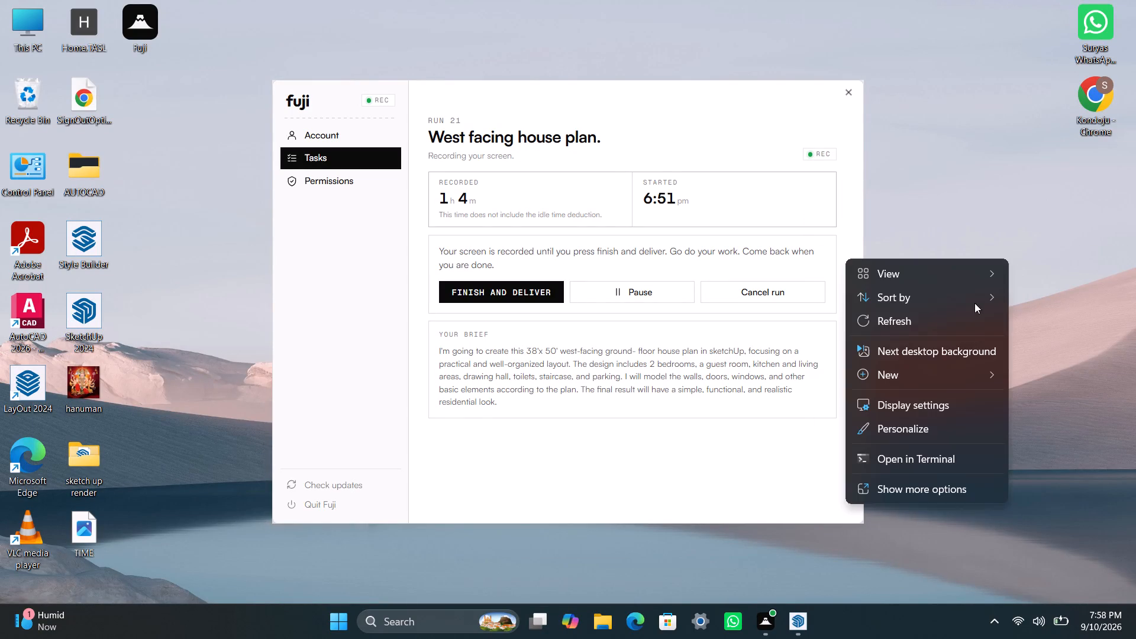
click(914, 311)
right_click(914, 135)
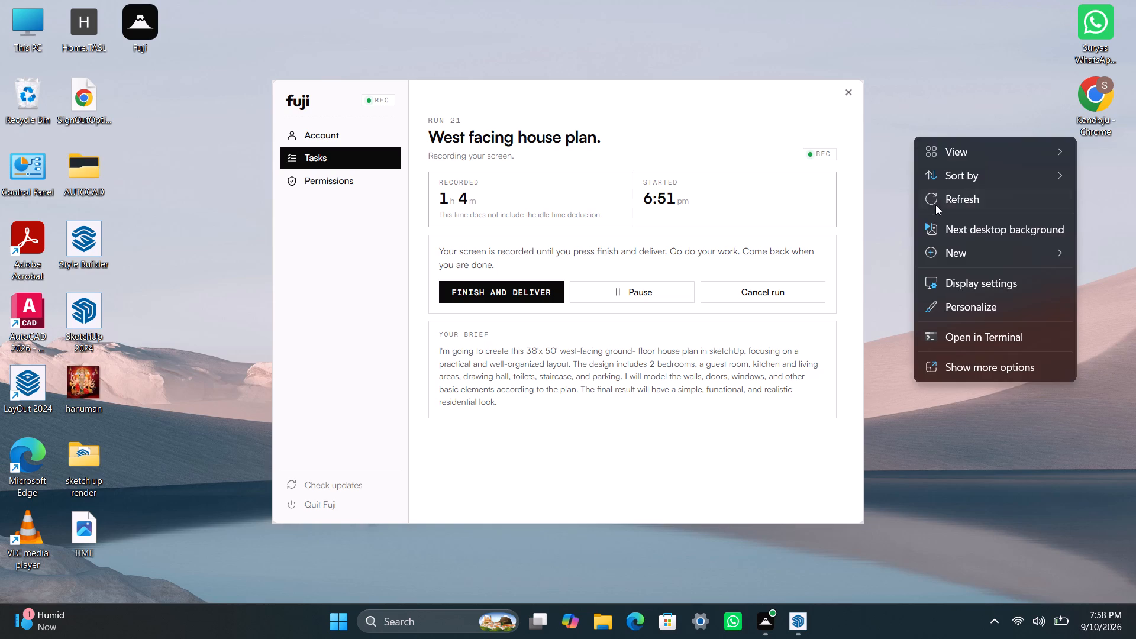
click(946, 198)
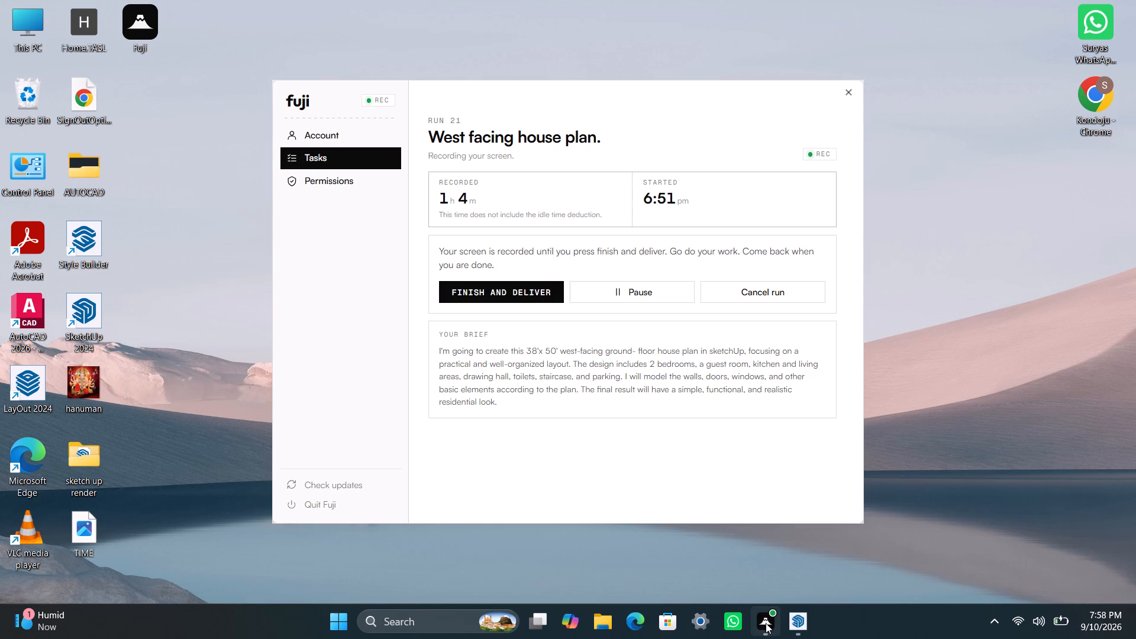
Switch to SketchUp and extrude the window frame's face 1.5" into the wall opening.
click(806, 615)
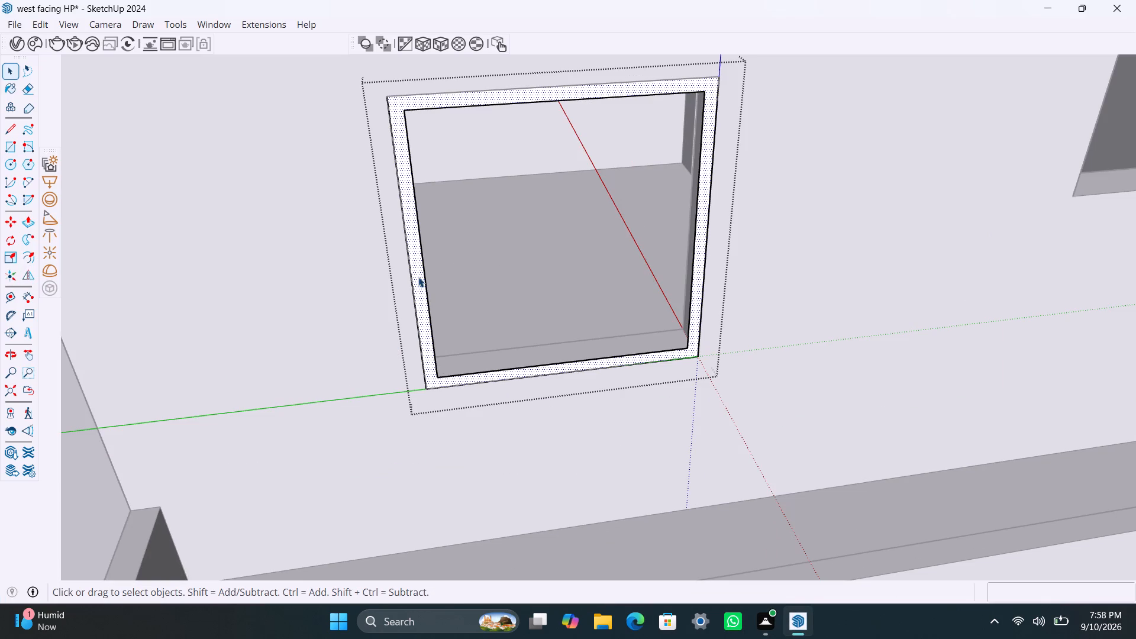
key(p)
click(419, 278)
text(1.5")
key(Return)
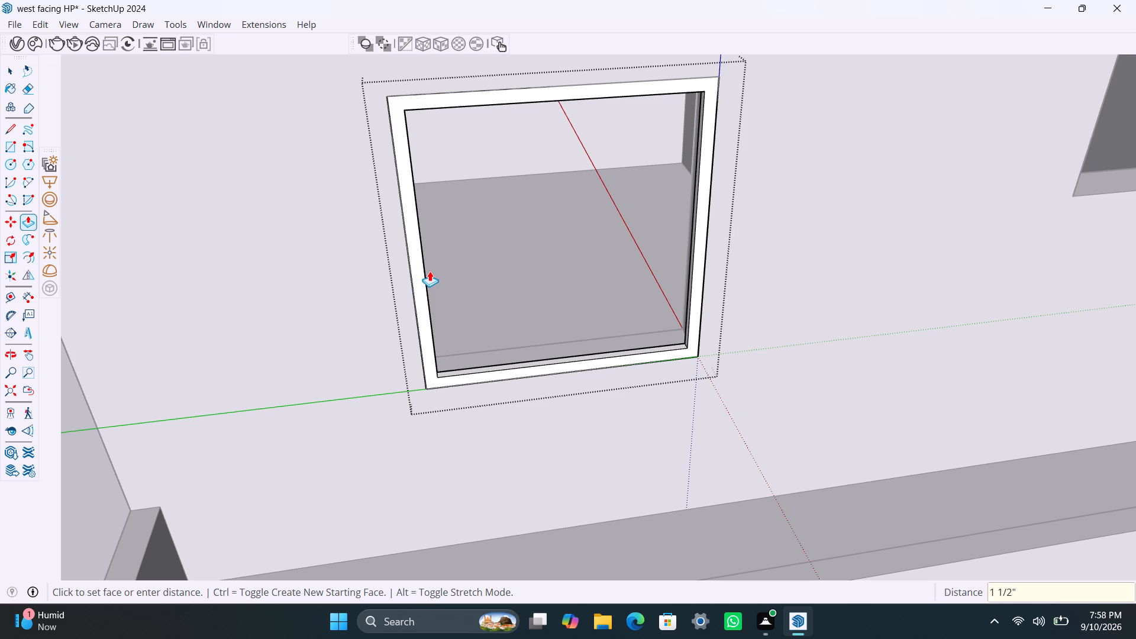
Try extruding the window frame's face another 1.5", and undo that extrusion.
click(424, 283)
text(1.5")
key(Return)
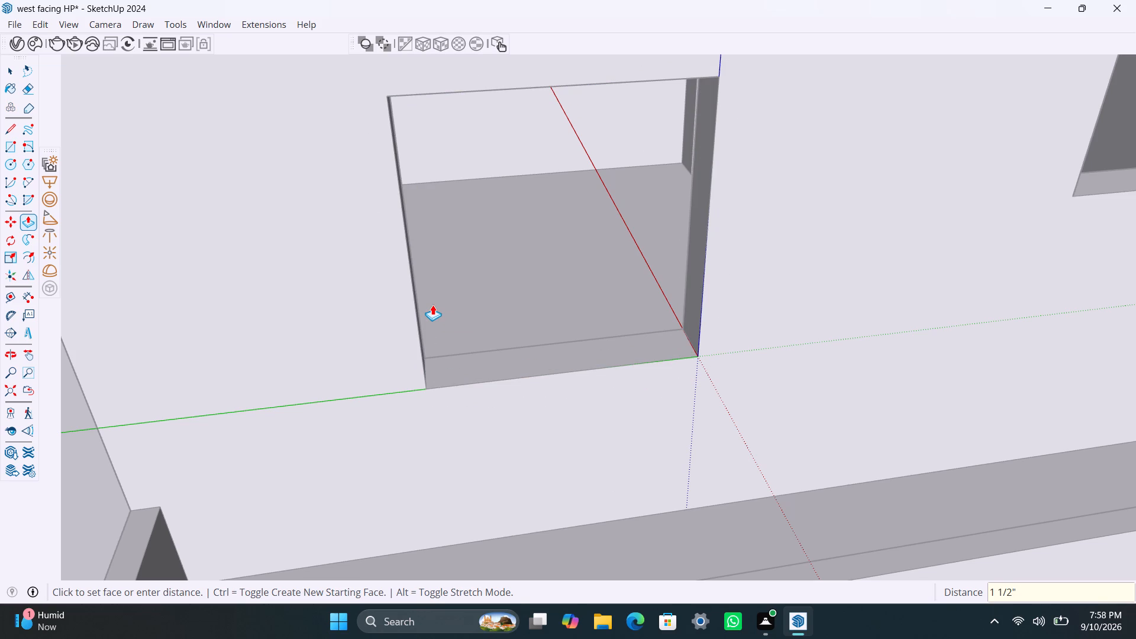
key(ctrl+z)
Extrude the window frame's front face 1.5" outward from the wall.
click(427, 302)
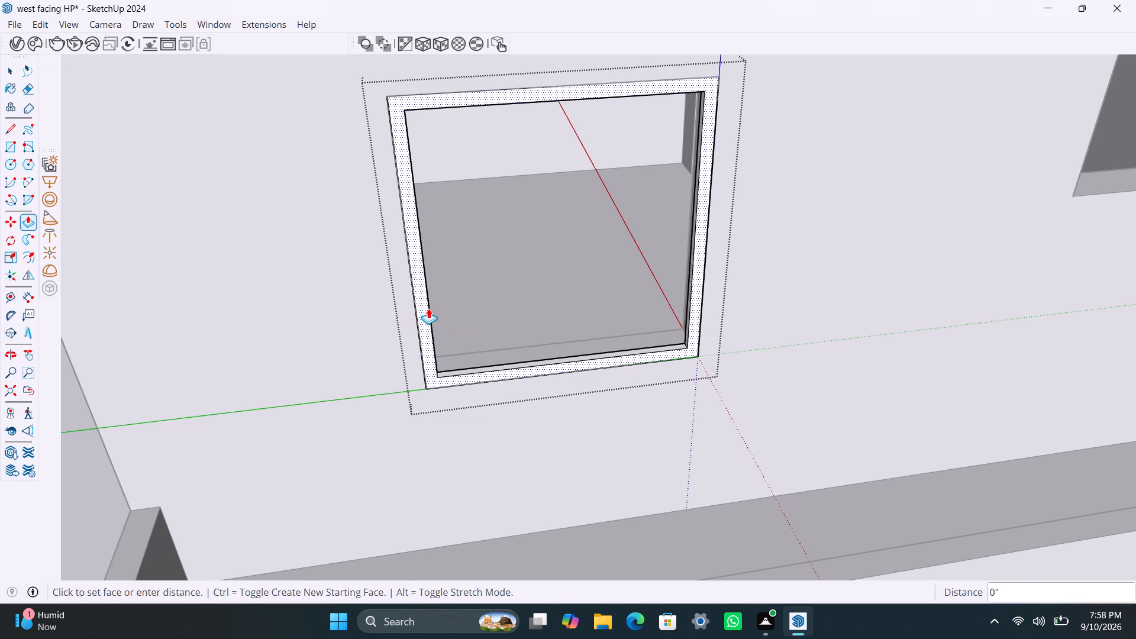
text(1.5")
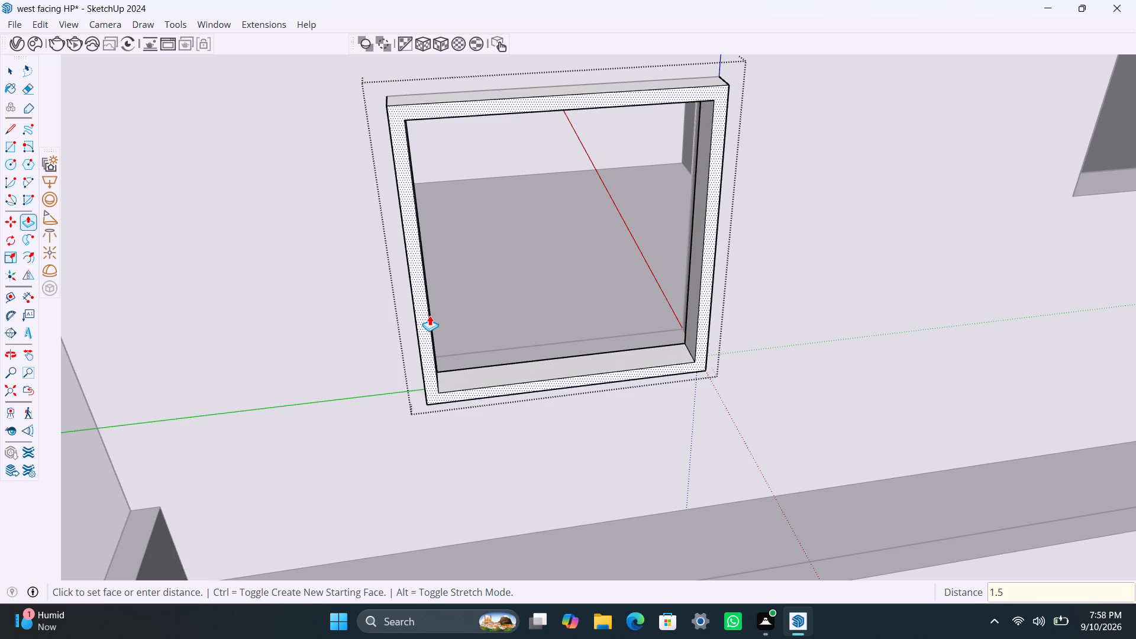
key(Return)
key(space)
Draw a rectangle from the frame opening's upper corner to its bottom edge's midpoint, and delete the face filling the other half.
scroll(433, 196, down, 1)
key(r)
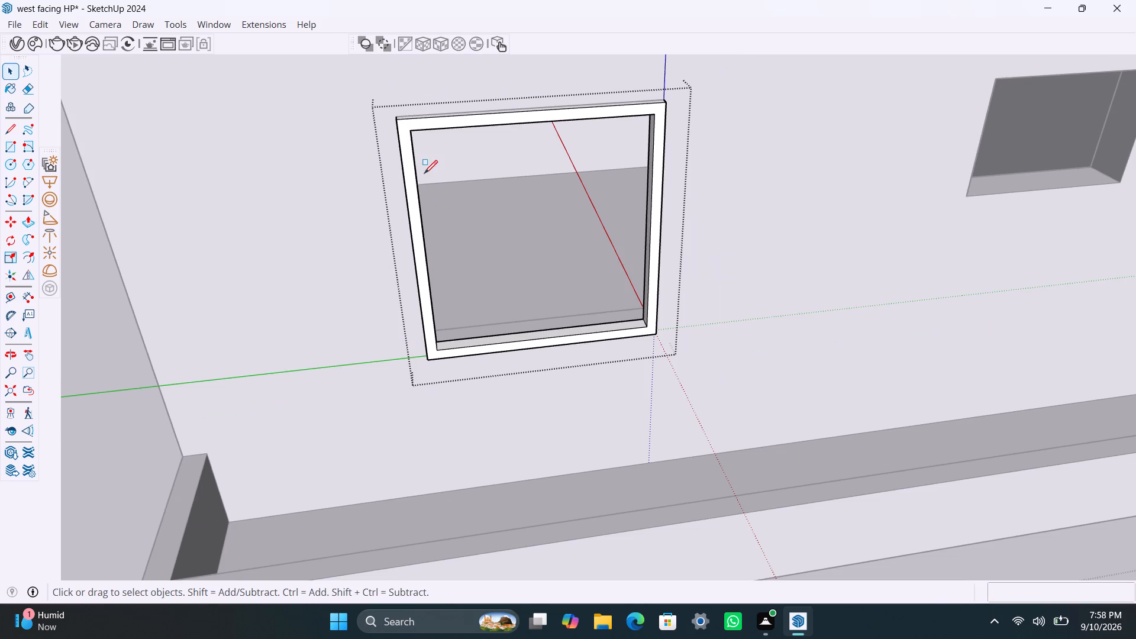
click(414, 138)
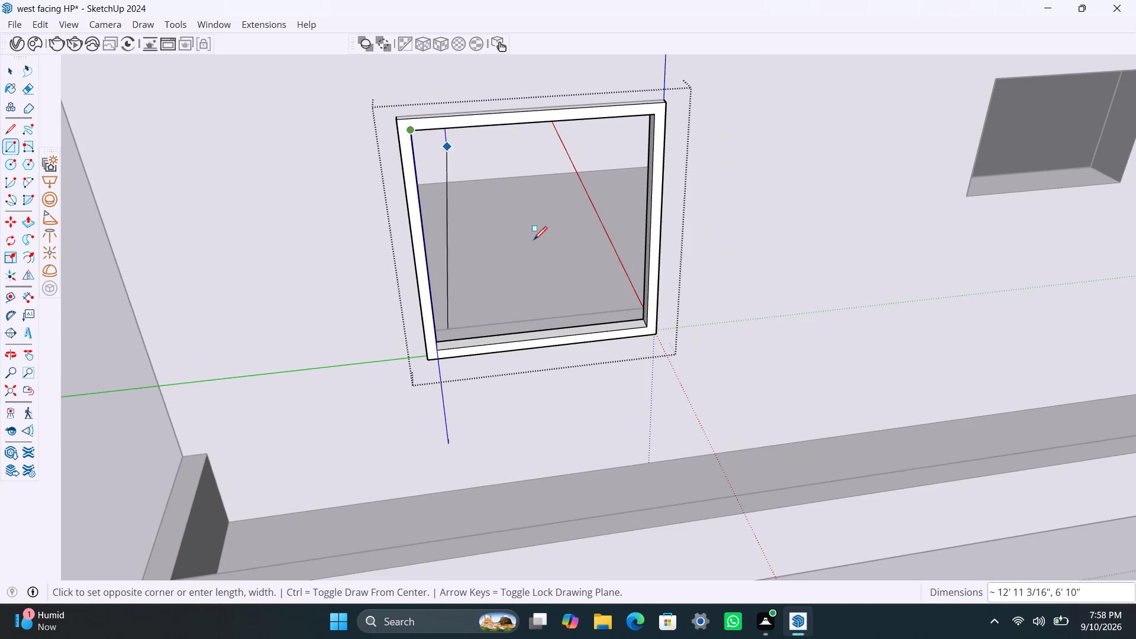
click(544, 338)
key(space)
click(570, 274)
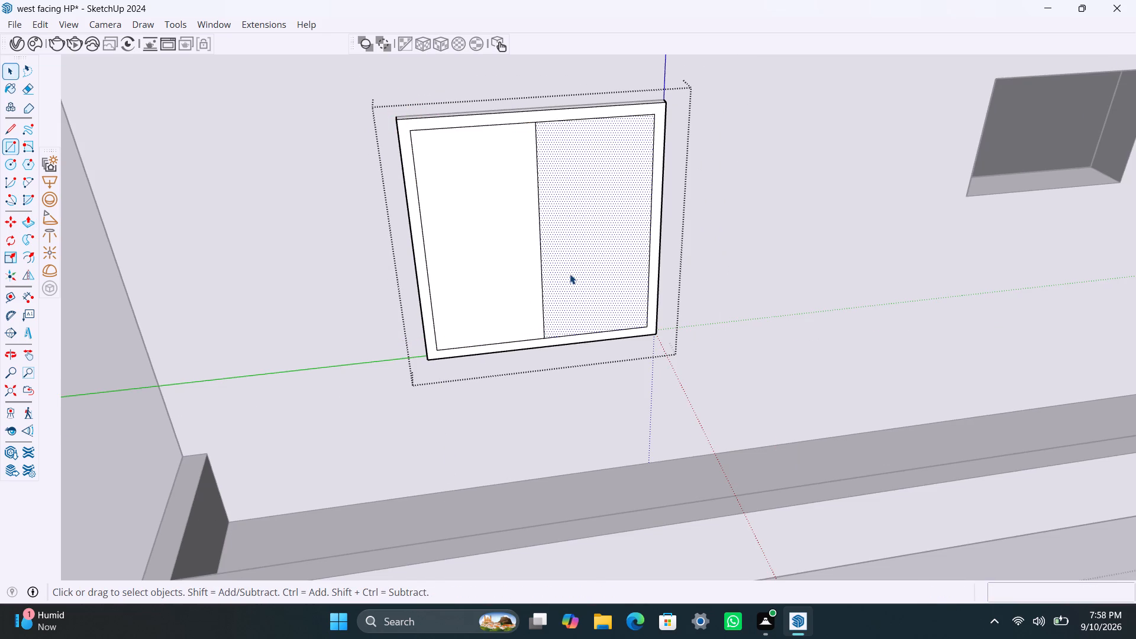
key(Delete)
Make a group from the half-width pane's face and edges.
double_click(512, 273)
right_click(512, 273)
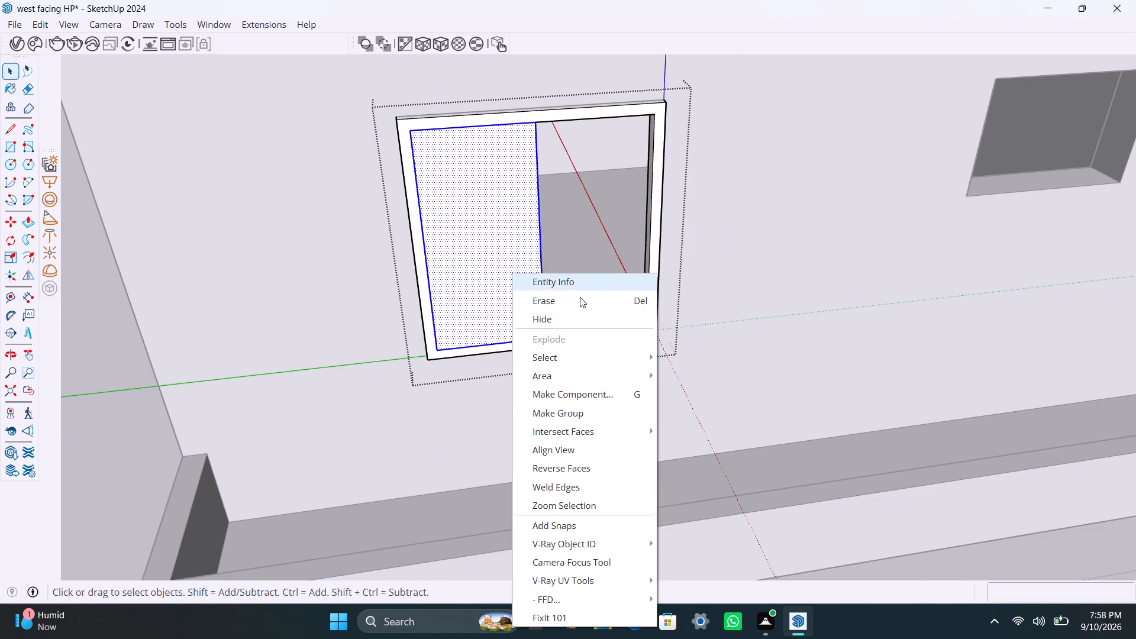
click(576, 410)
Inside the pane group, extrude the face 8 mm, and close the open groups.
triple_click(528, 293)
click(526, 291)
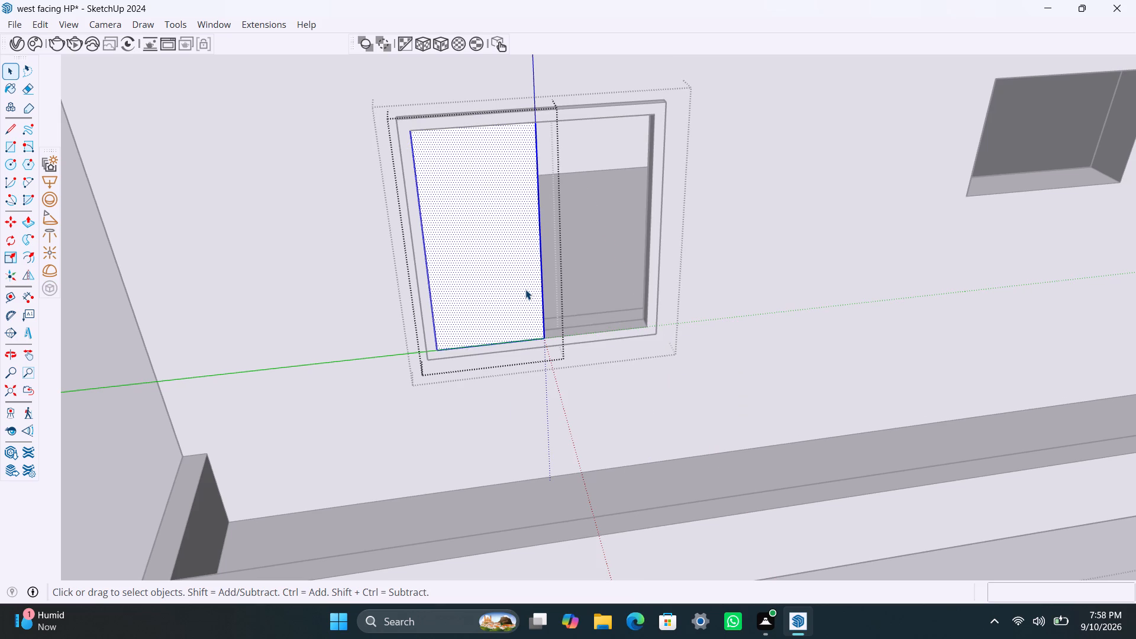
key(p)
click(525, 289)
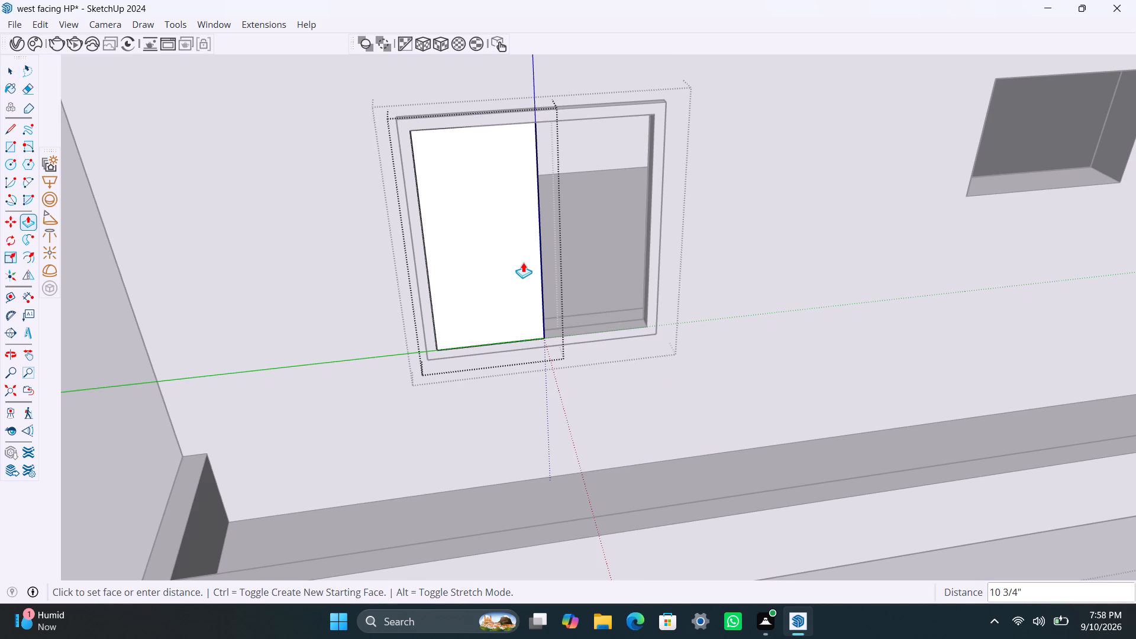
text(8mm)
key(Return)
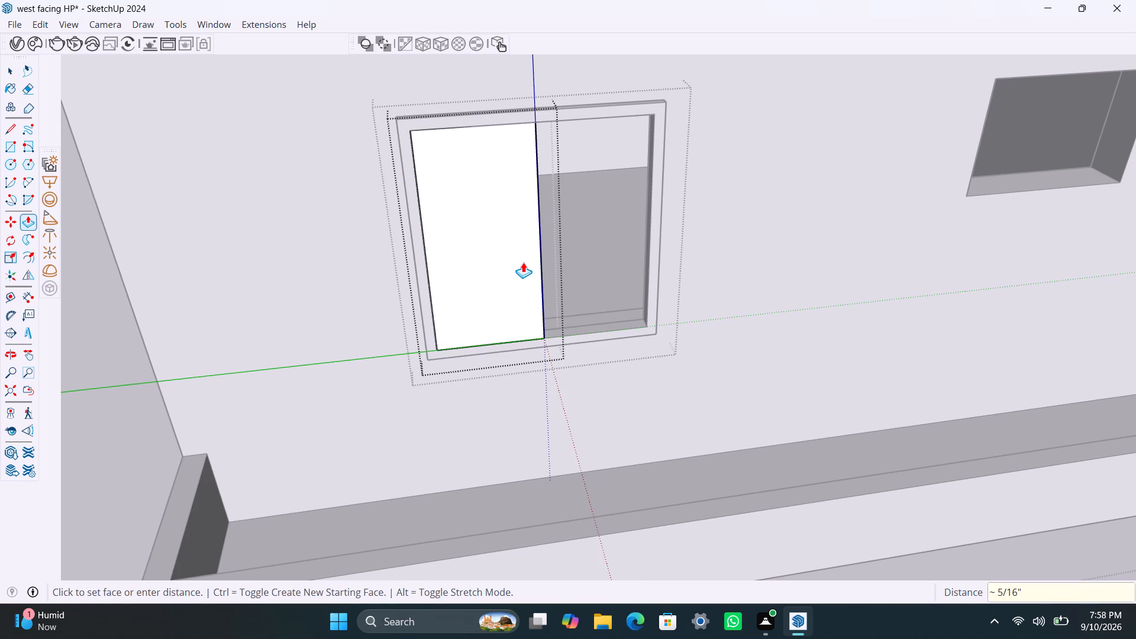
key(space)
click(542, 441)
click(509, 423)
Open the window group and select the half-width pane inside it.
click(506, 324)
scroll(563, 325, up, 3)
middle_drag(575, 335, 510, 347)
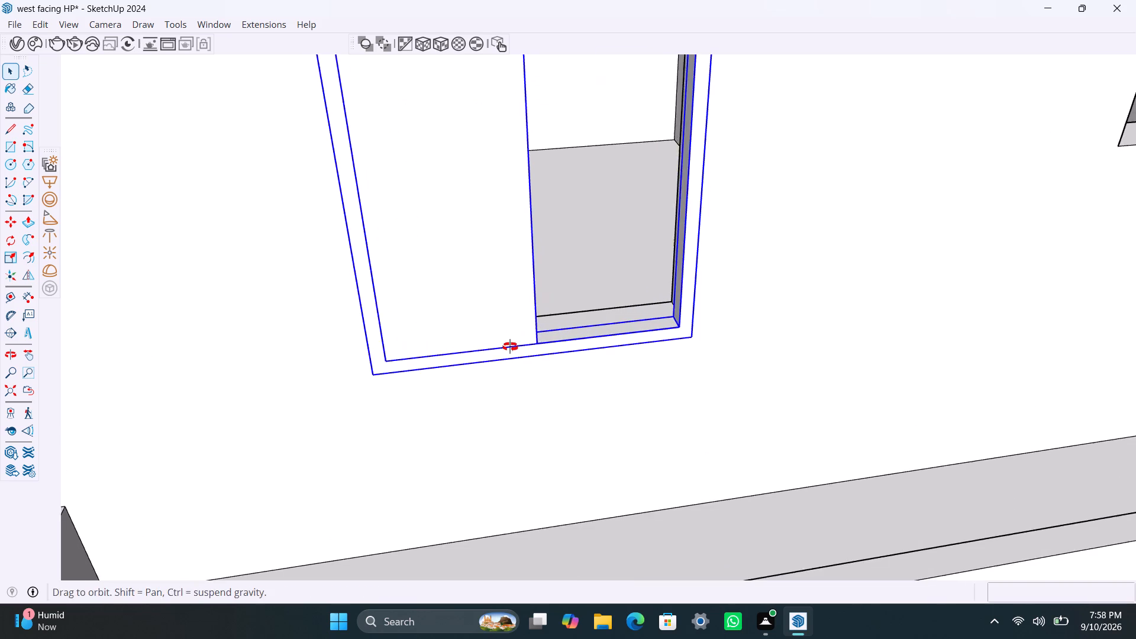
middle_drag(510, 347, 508, 347)
scroll(518, 322, up, 3)
drag(519, 321, 525, 322)
click(527, 322)
scroll(527, 321, up, 3)
double_click(527, 321)
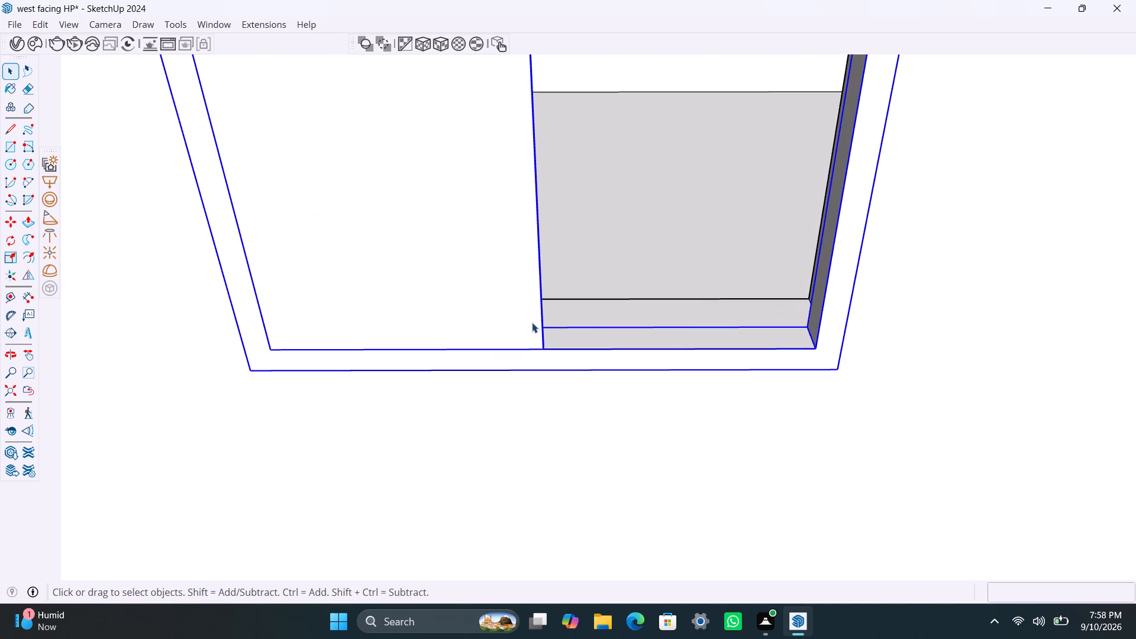
scroll(537, 341, up, 3)
double_click(528, 337)
click(528, 336)
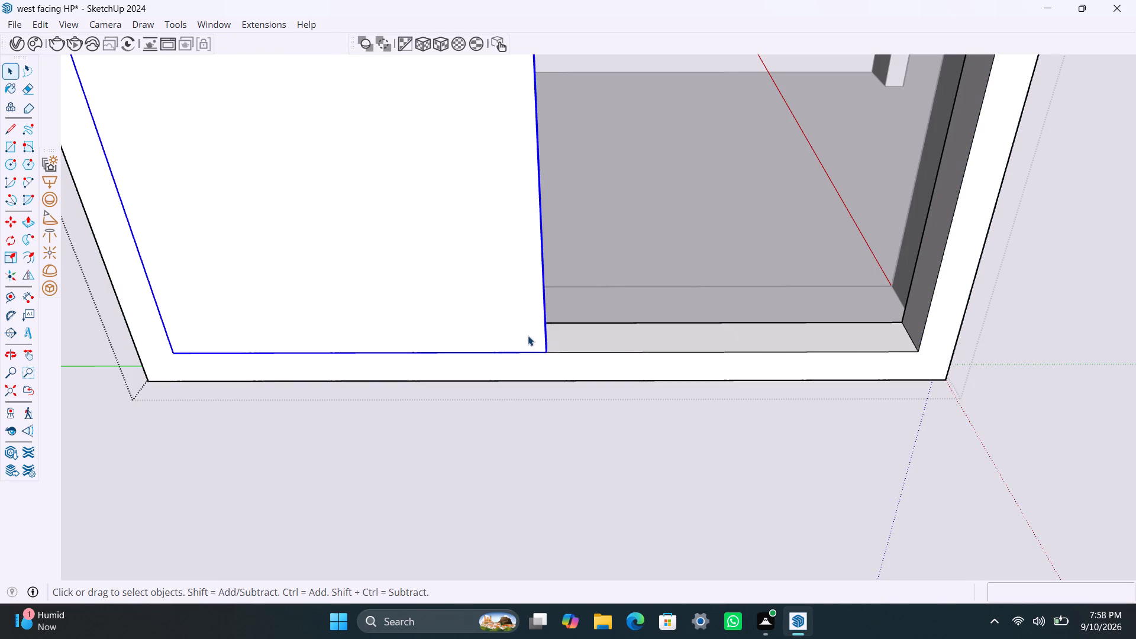
click(528, 335)
click(630, 355)
click(523, 336)
scroll(528, 354, up, 2)
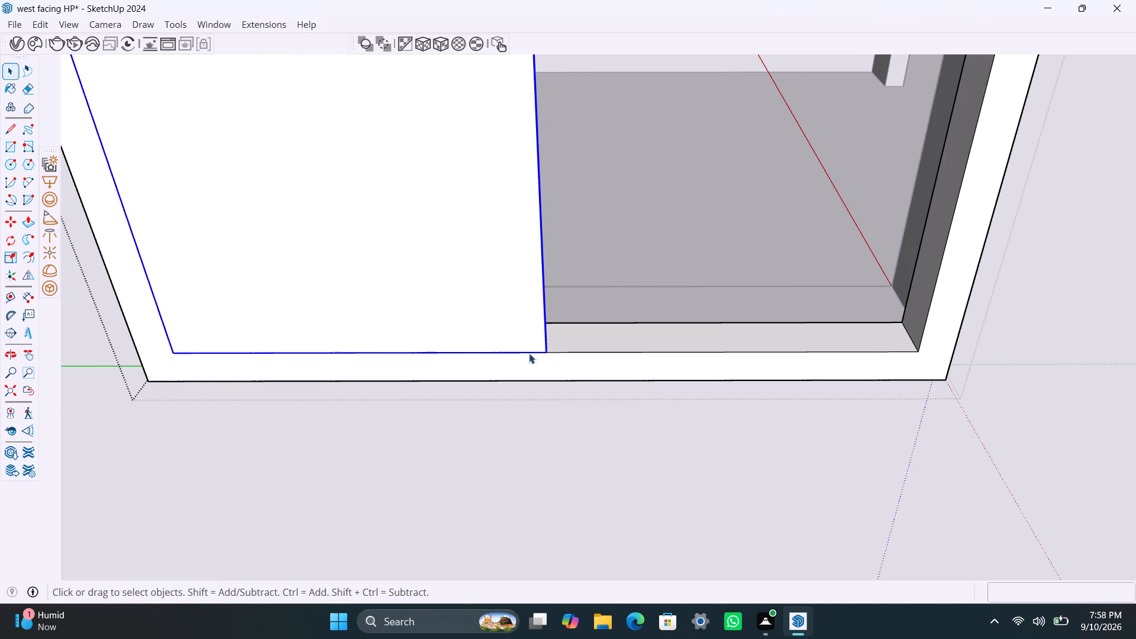
scroll(529, 353, up, 1)
click(532, 351)
key(m)
key(space)
drag(592, 428, 589, 420)
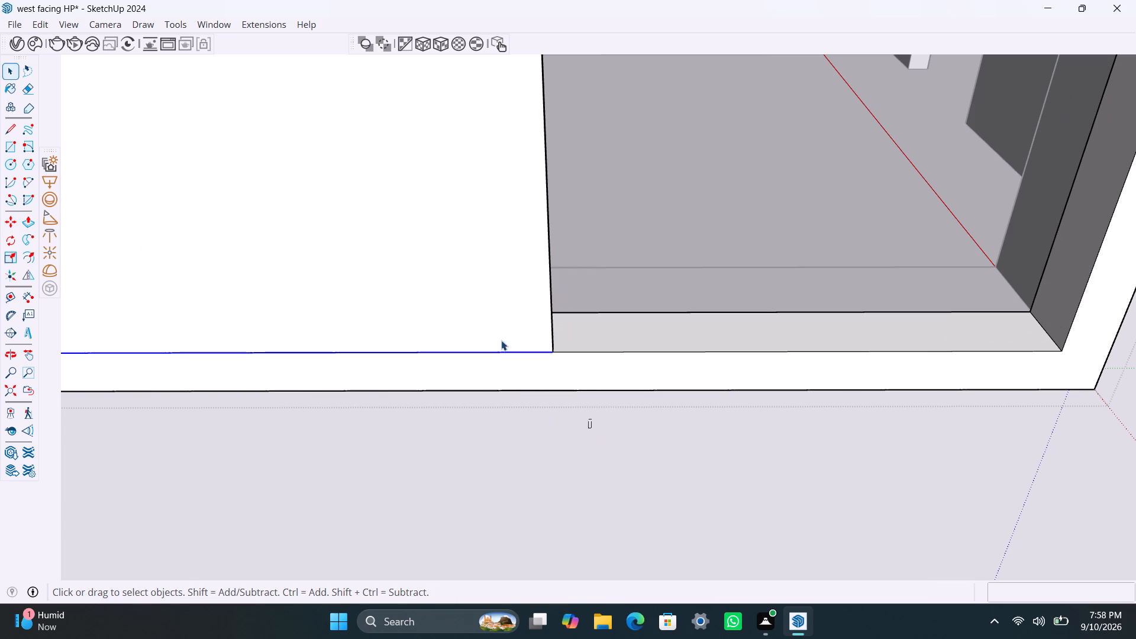
click(494, 302)
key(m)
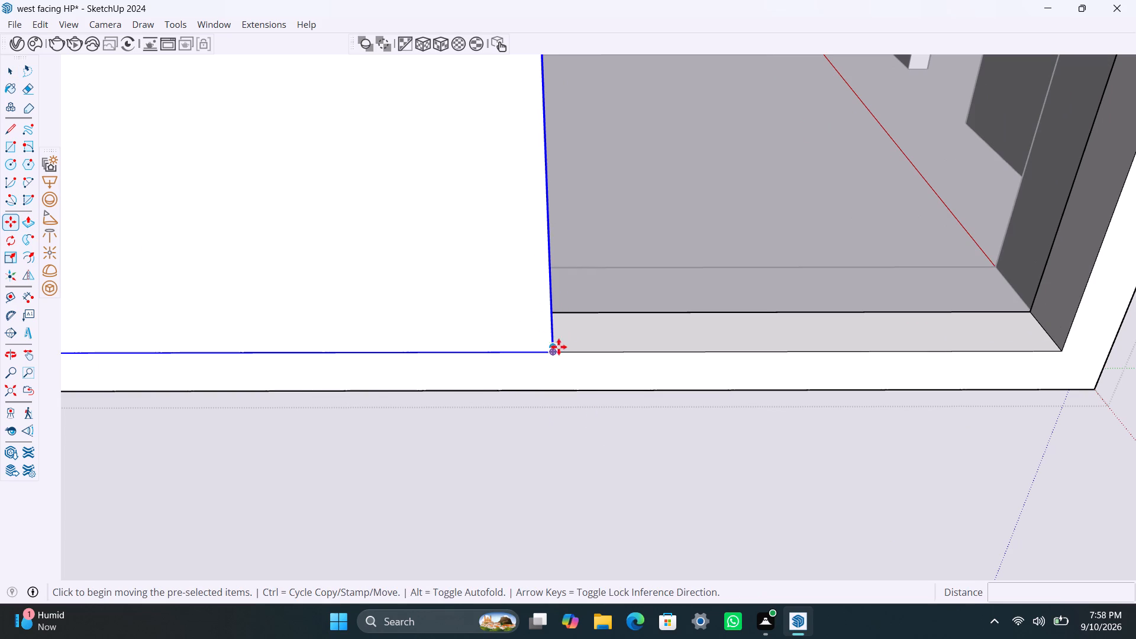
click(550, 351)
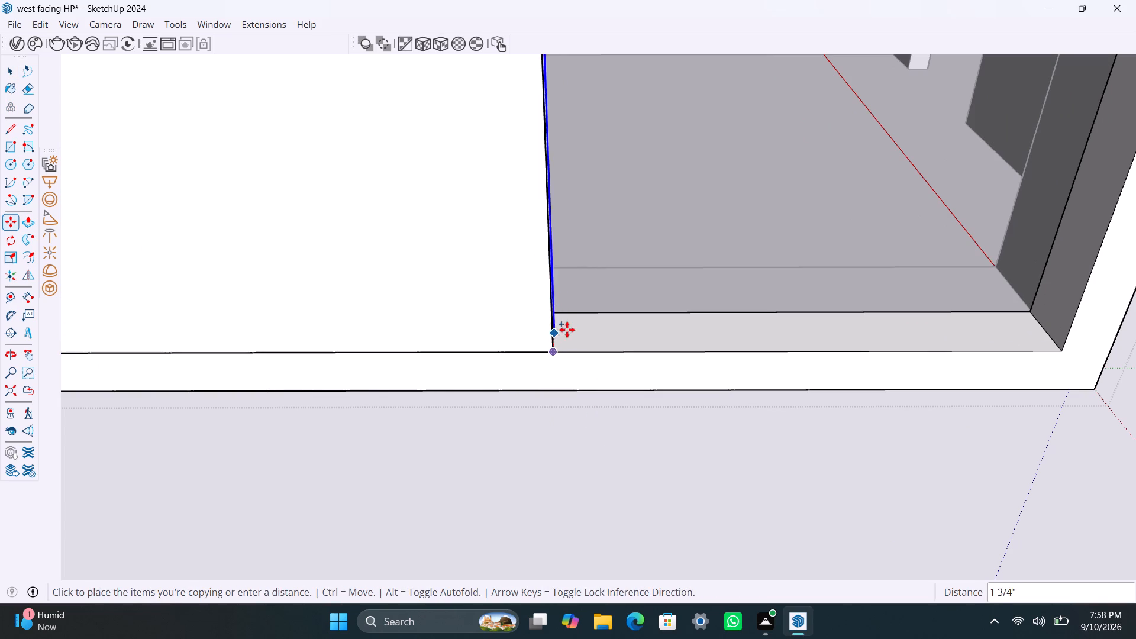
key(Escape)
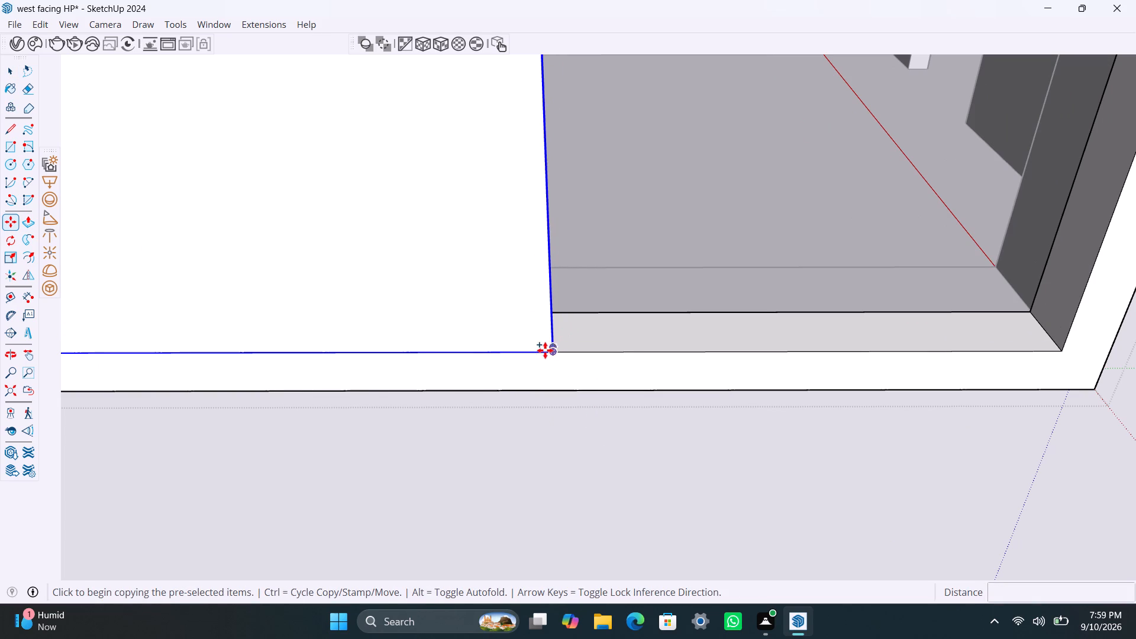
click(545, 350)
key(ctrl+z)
Move the pane by its bottom inner corner partway back into the frame's depth.
key(m)
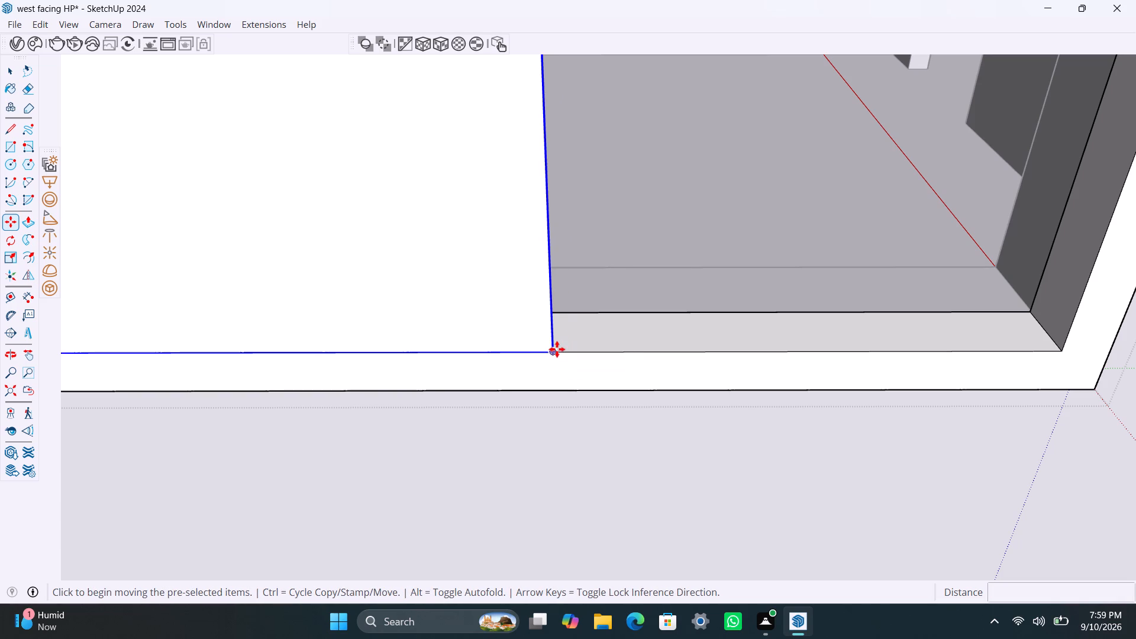
click(557, 349)
click(558, 328)
Copy the pane from its bottom corner to the frame's opposite bottom inner corner, covering the other half of the opening.
key(m)
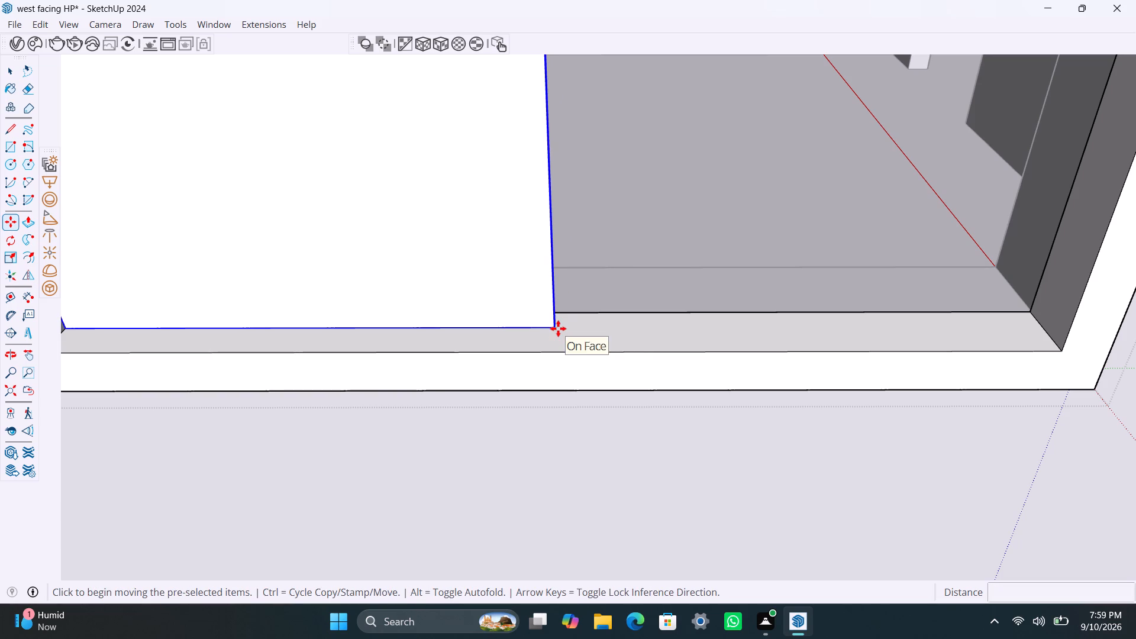
click(558, 328)
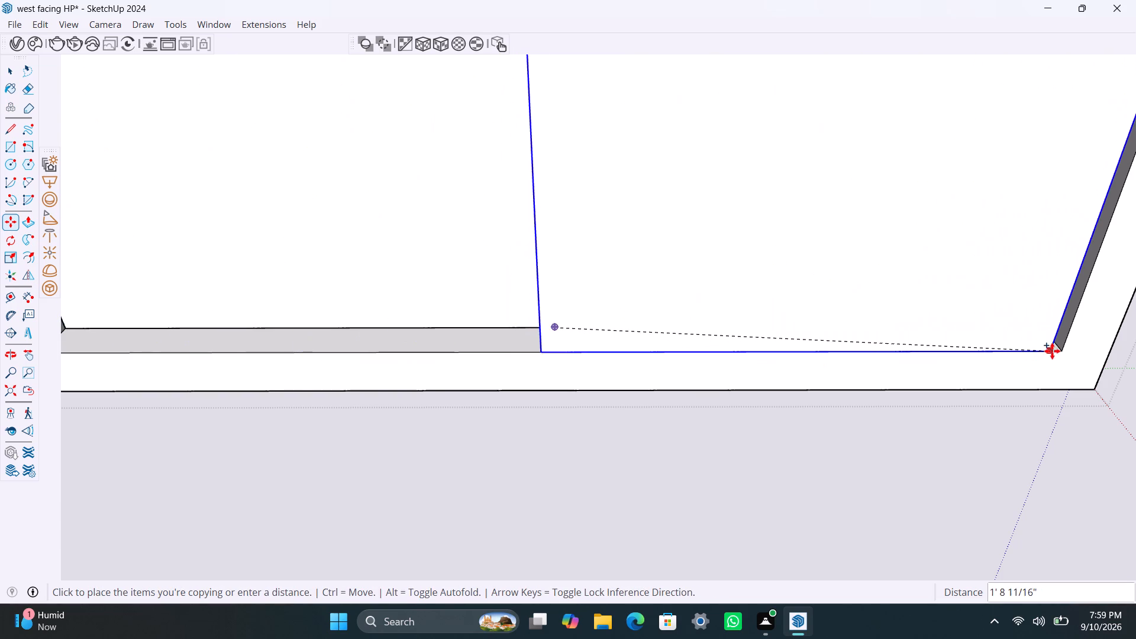
click(1058, 351)
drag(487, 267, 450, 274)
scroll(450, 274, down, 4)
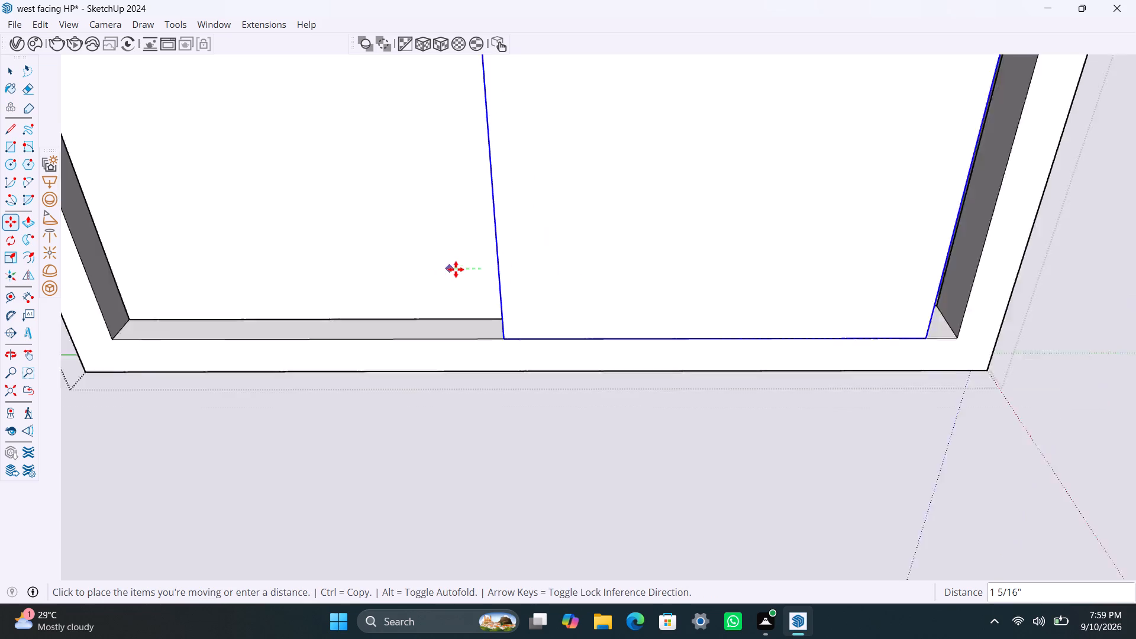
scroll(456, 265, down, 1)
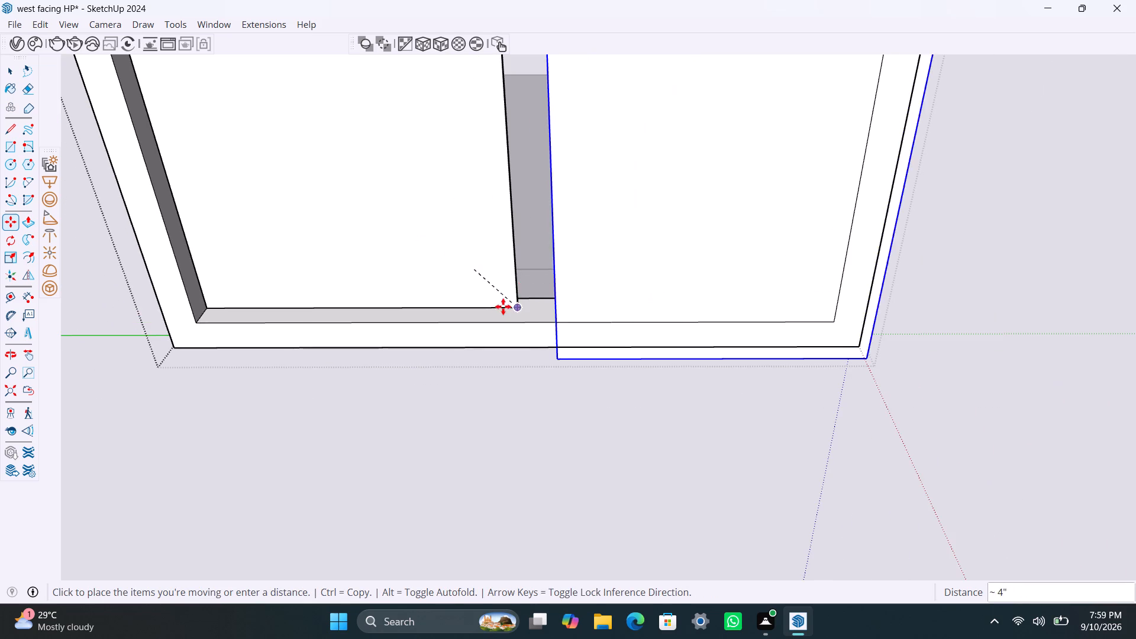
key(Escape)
Move the copied pane about 1 1/2" inward so its back bottom corner meets the first pane's front bottom corner.
middle_drag(589, 322, 951, 348)
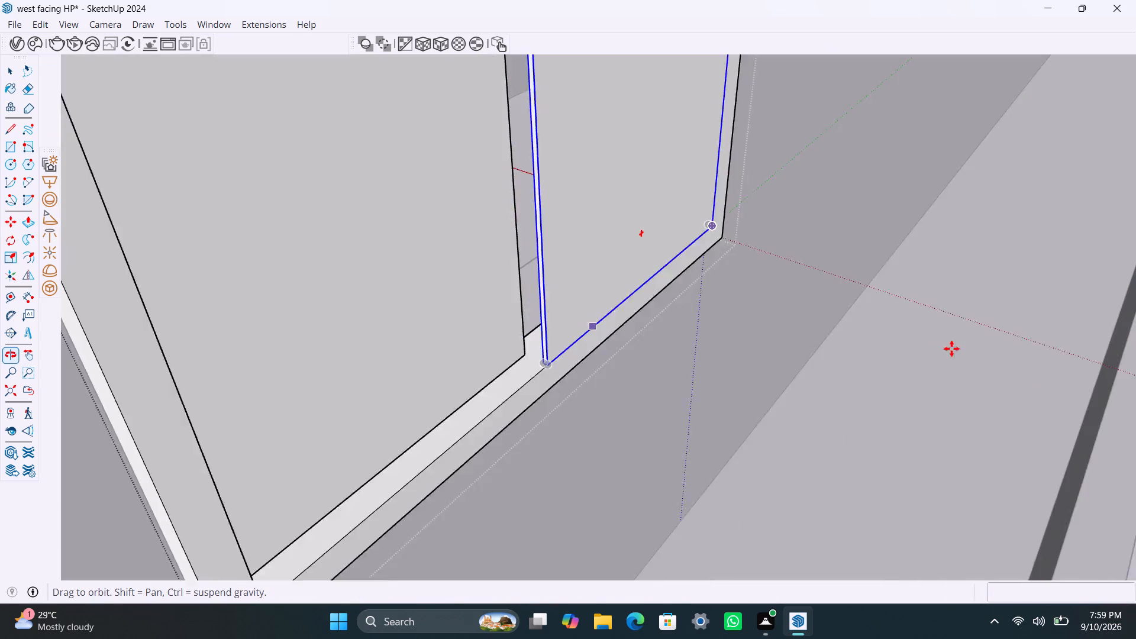
middle_drag(951, 348, 960, 351)
scroll(559, 372, up, 10)
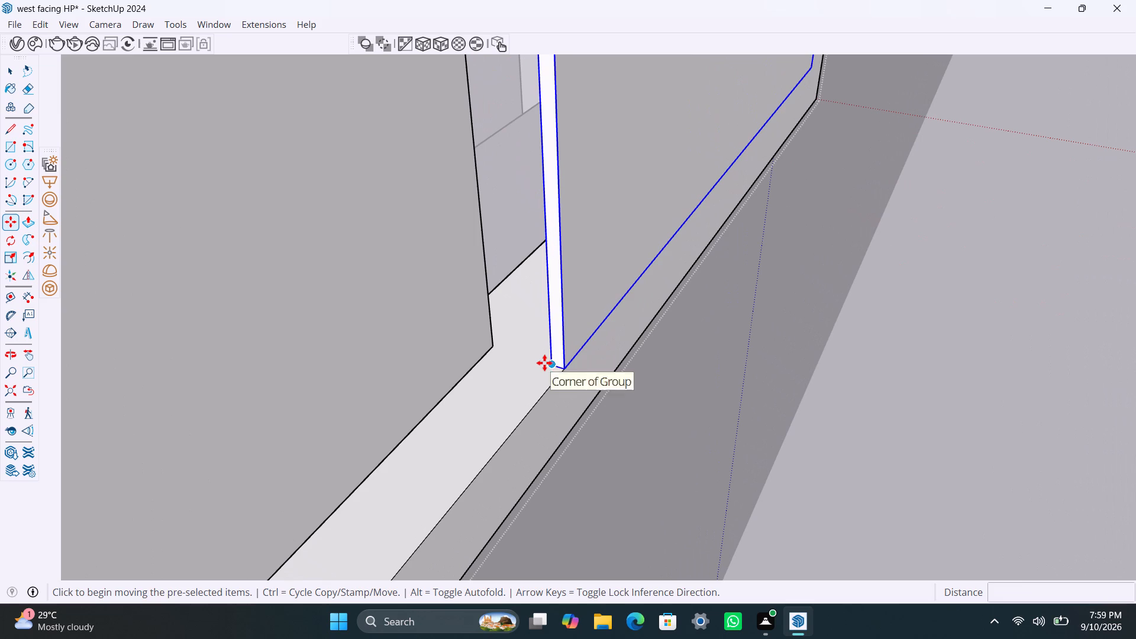
click(555, 361)
click(486, 348)
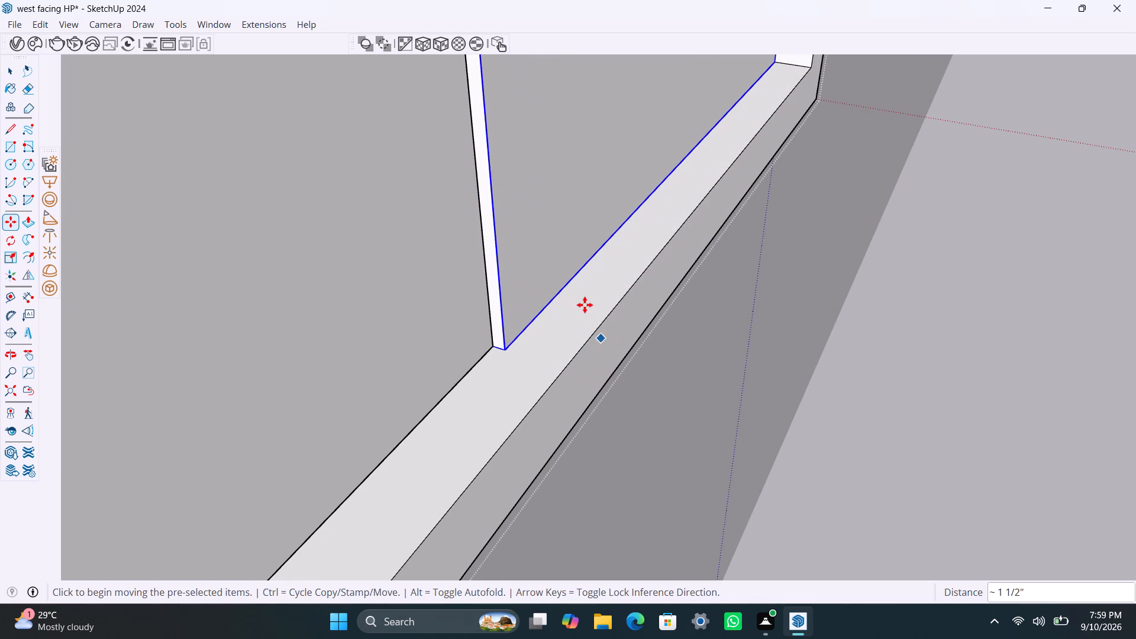
Save the model and leave the finished sliding window's group.
scroll(585, 305, down, 19)
scroll(692, 296, down, 6)
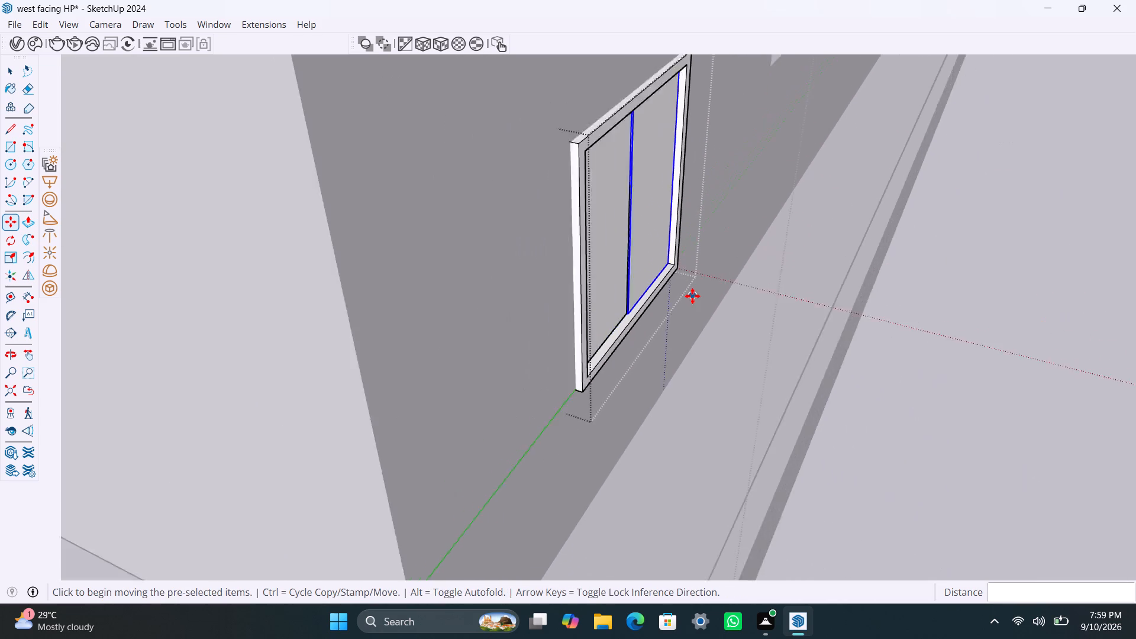
scroll(692, 296, down, 4)
middle_drag(741, 297, 391, 306)
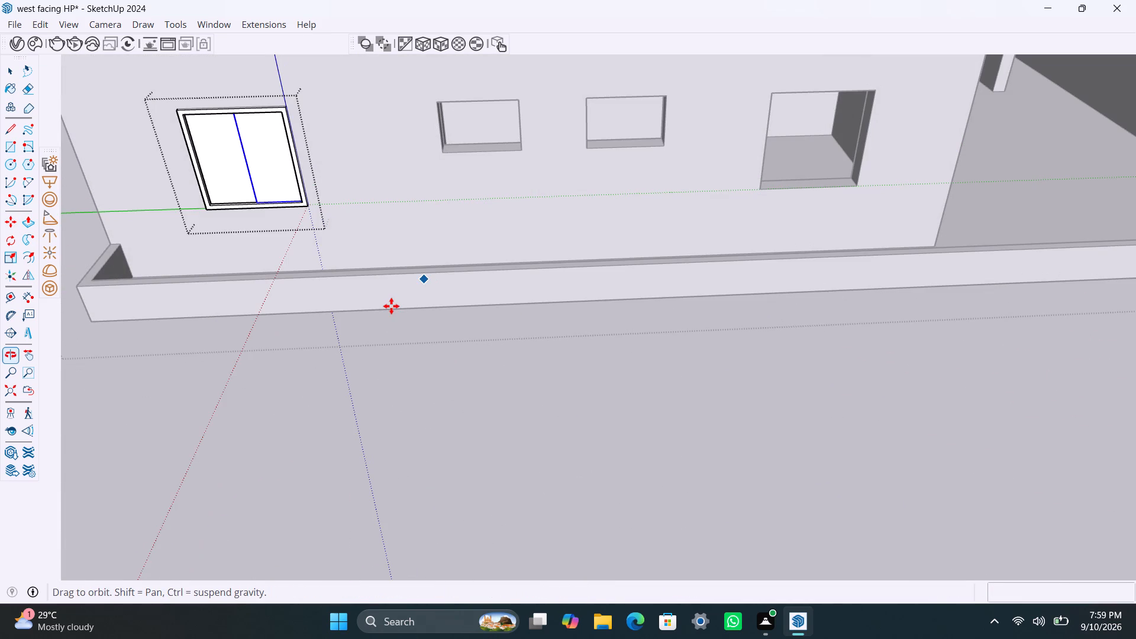
key(ctrl+s)
key(space)
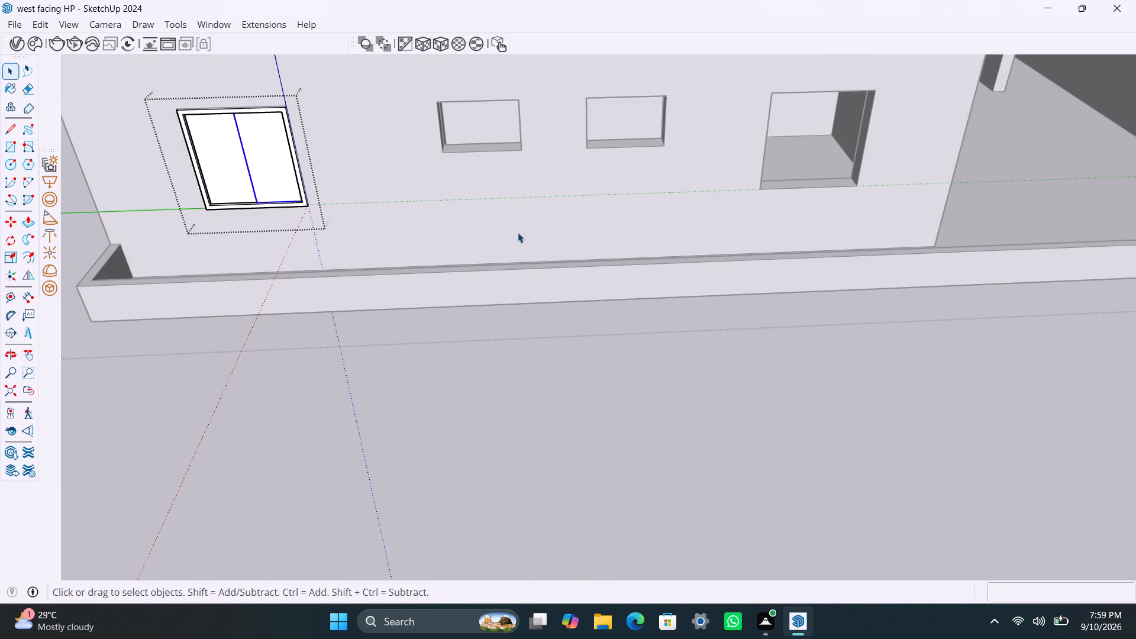
scroll(525, 188, down, 3)
shift+middle_drag(502, 160, 546, 315)
scroll(501, 275, up, 3)
key(space)
click(426, 291)
Draw a 2' by 3' rectangle over the small wall opening beside the finished window and group it.
scroll(535, 298, up, 4)
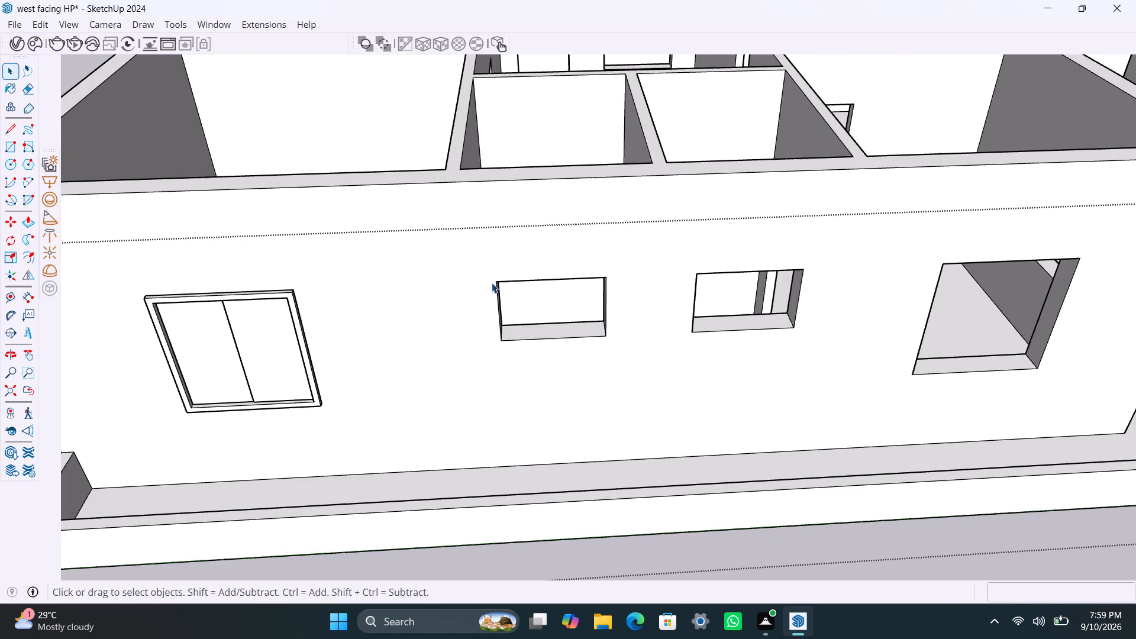
key(r)
click(500, 285)
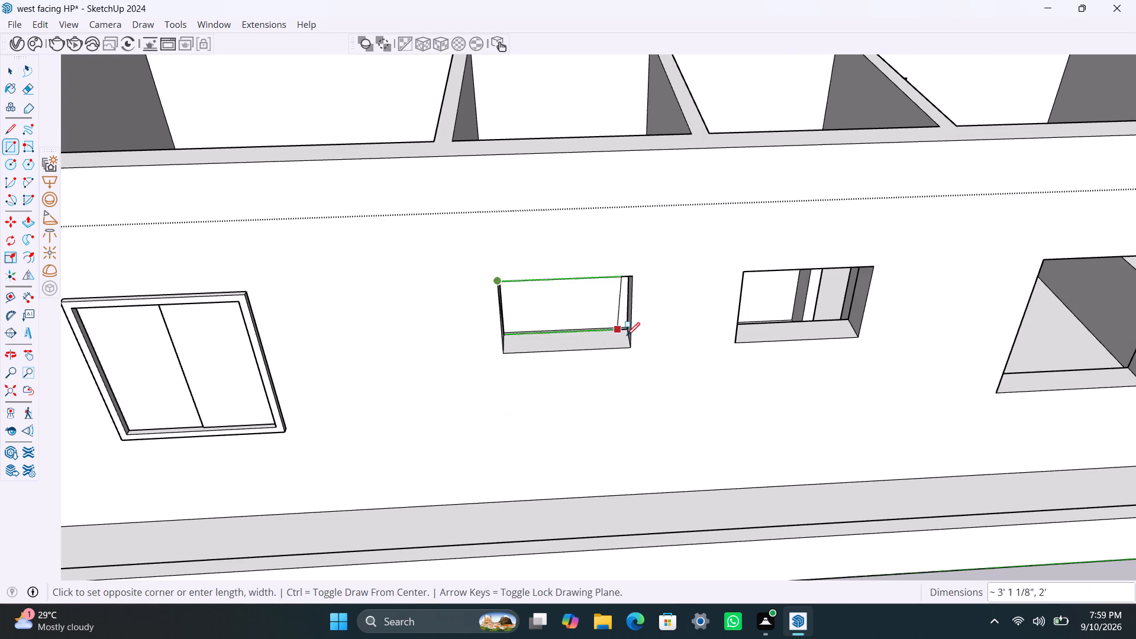
click(629, 353)
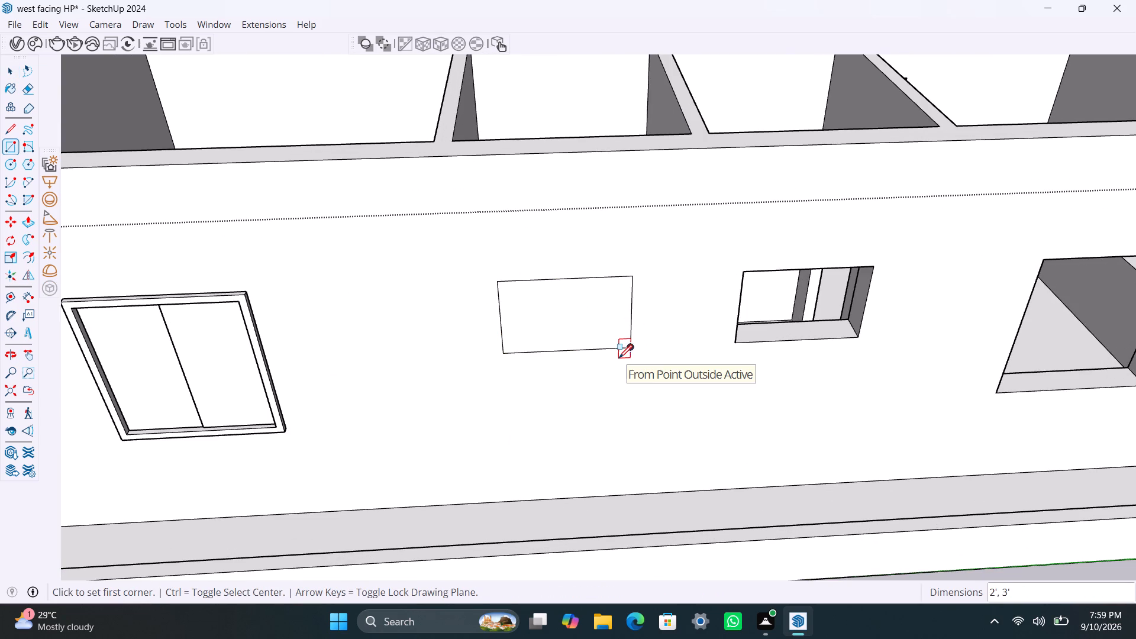
key(space)
double_click(575, 322)
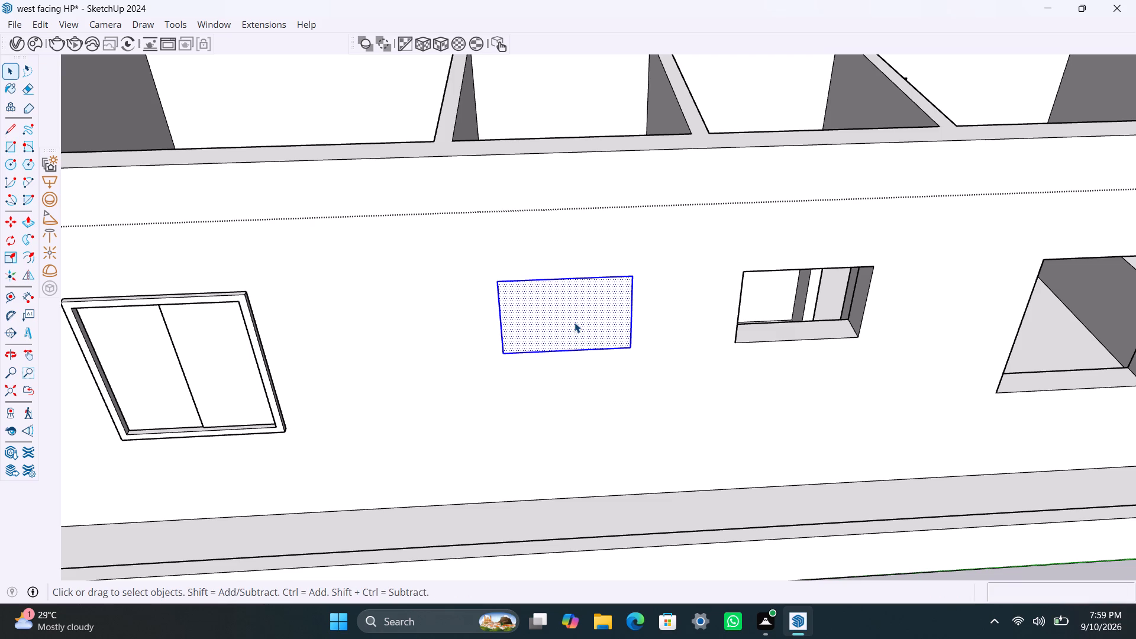
right_click(575, 322)
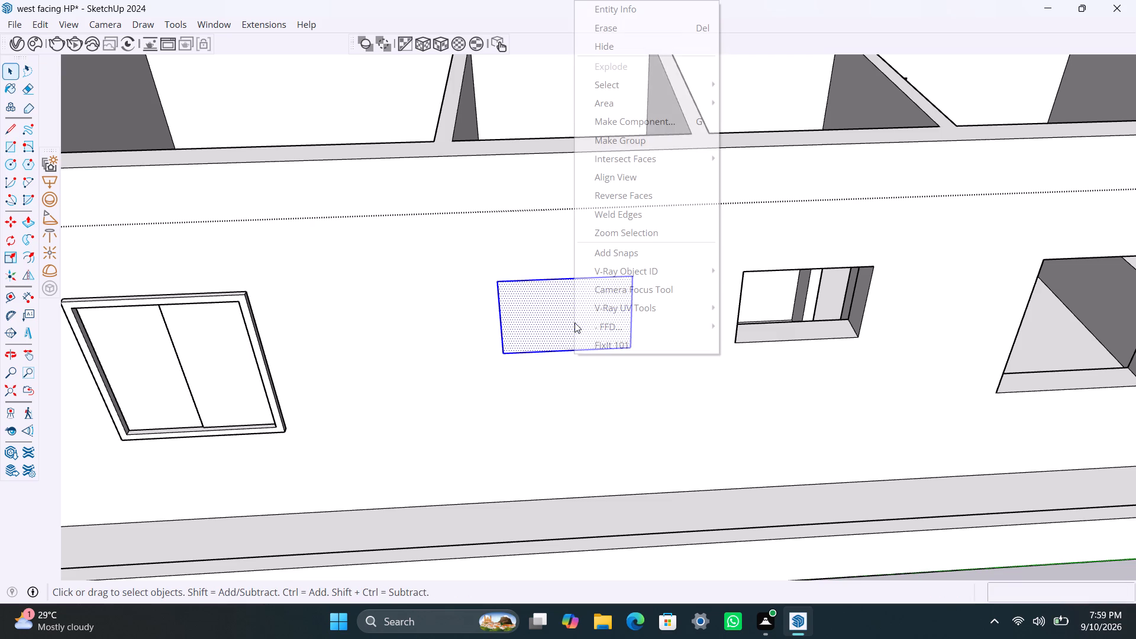
click(664, 144)
Inside the new group, offset the rectangle's edges 2" inward and delete the inner face, leaving a frame.
triple_click(522, 314)
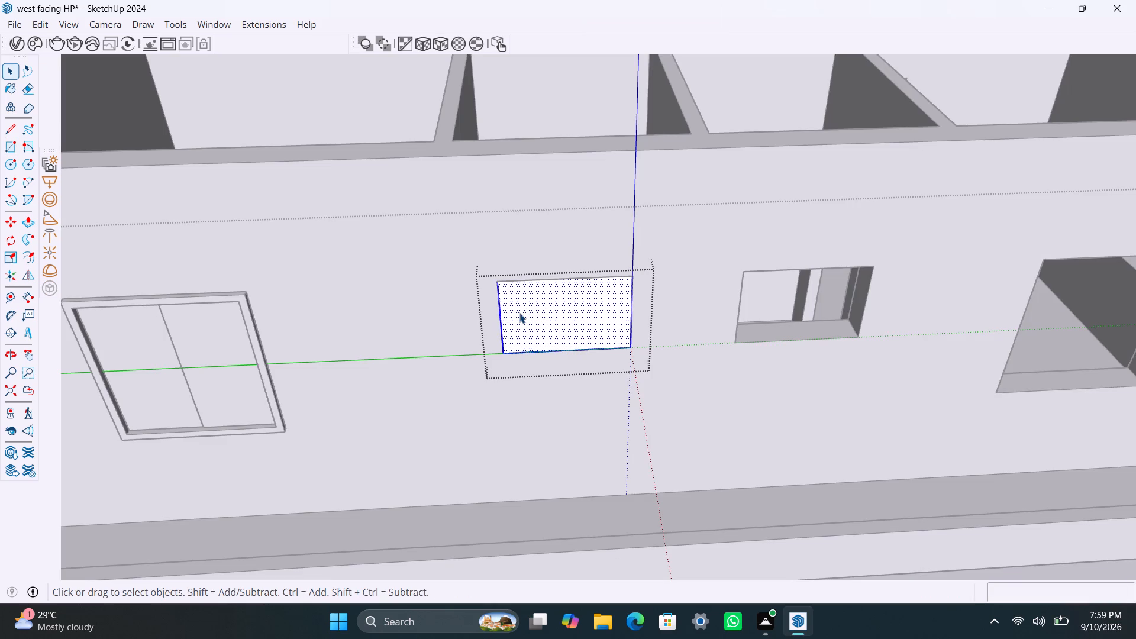
key(f)
click(519, 313)
text(2")
key(Return)
key(space)
click(554, 318)
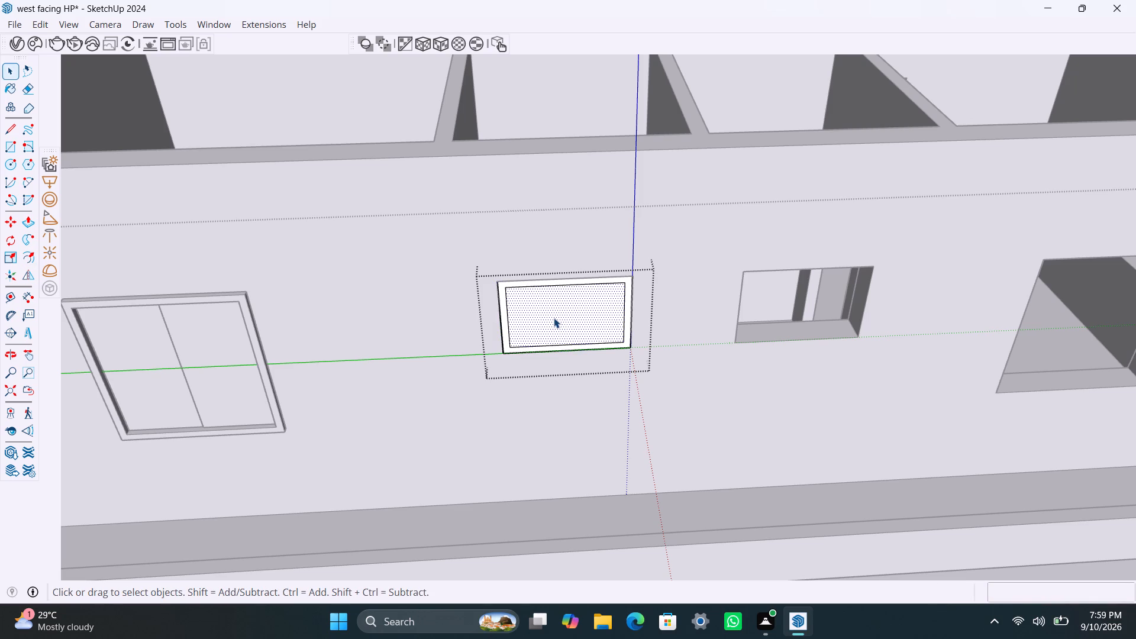
key(Delete)
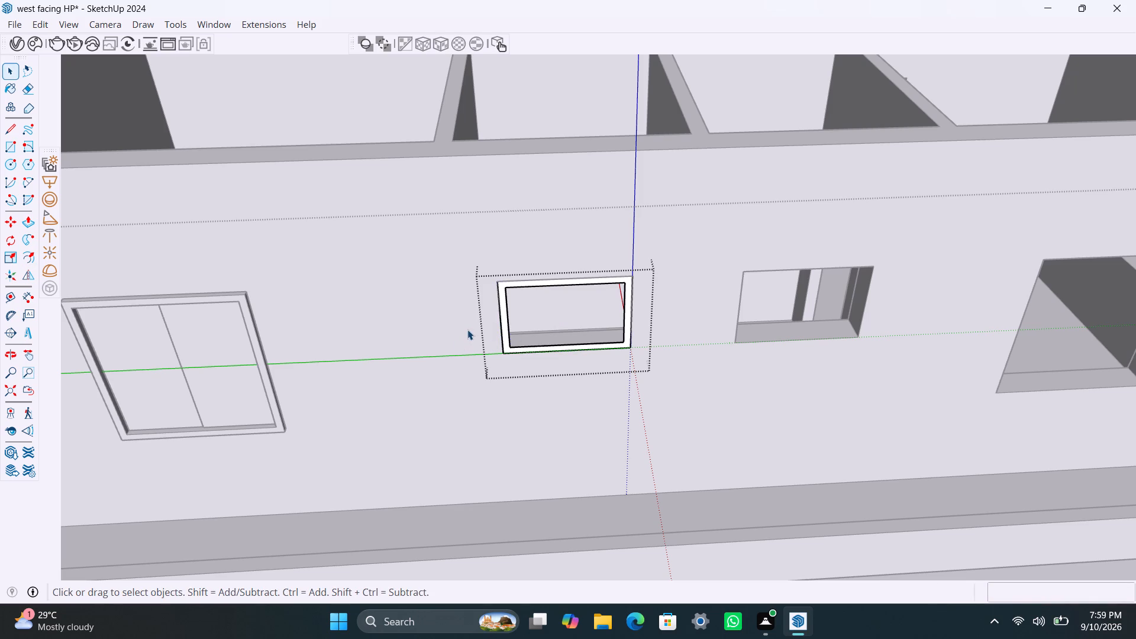
Extrude the frame face 1.5" into the opening and pull its front face 1.5" outward from the wall.
scroll(508, 330, up, 5)
click(506, 330)
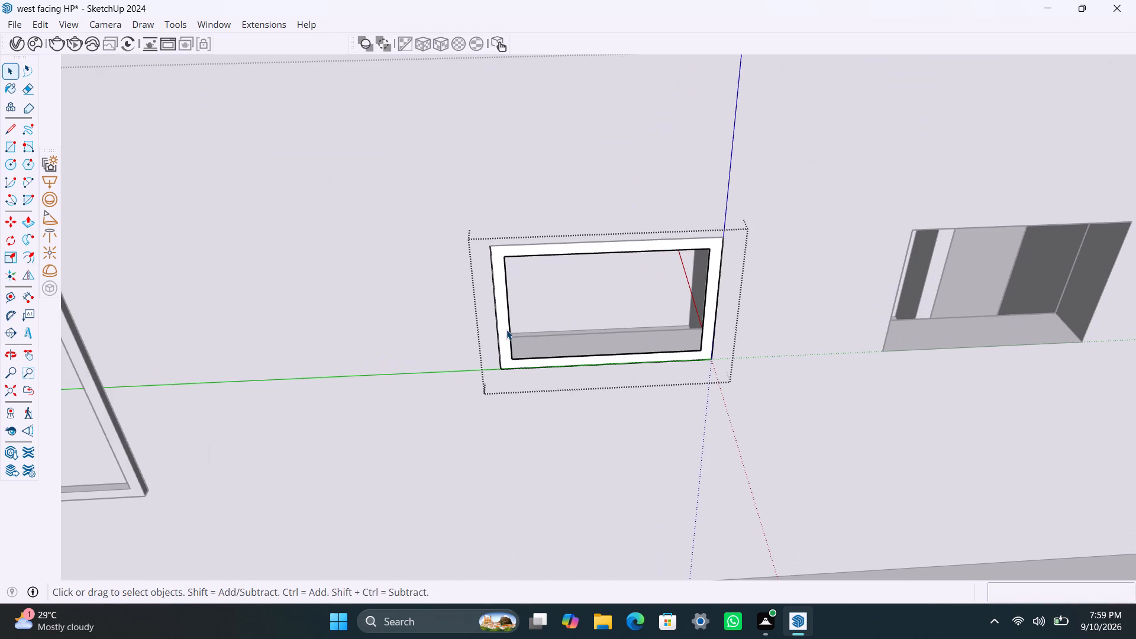
key(p)
click(507, 330)
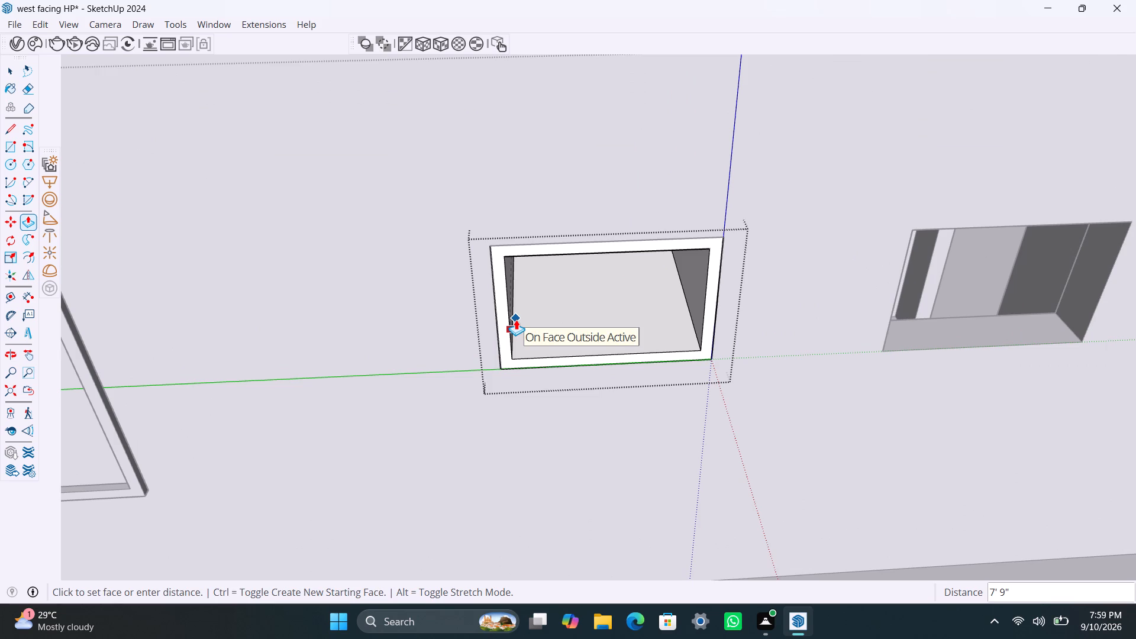
text(1.5")
key(Return)
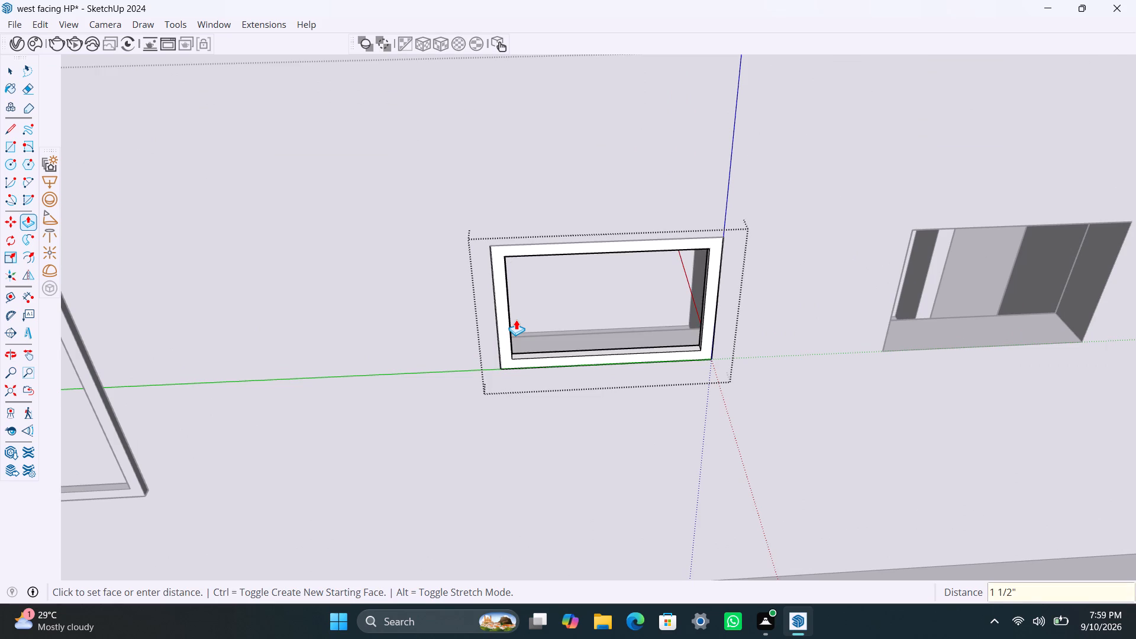
click(502, 355)
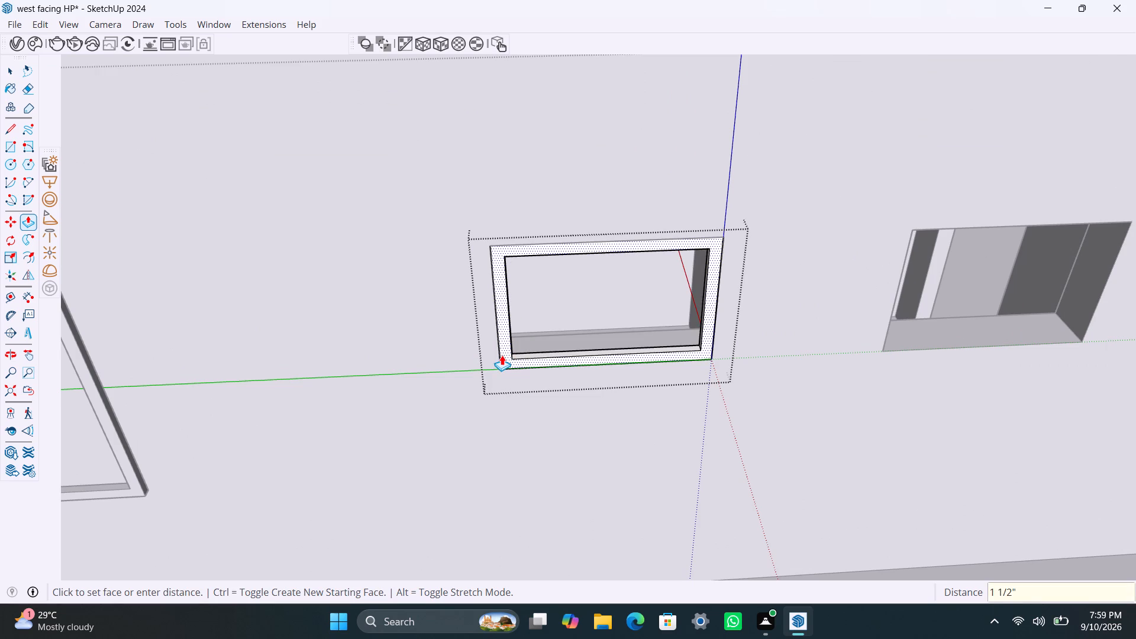
text(1.5")
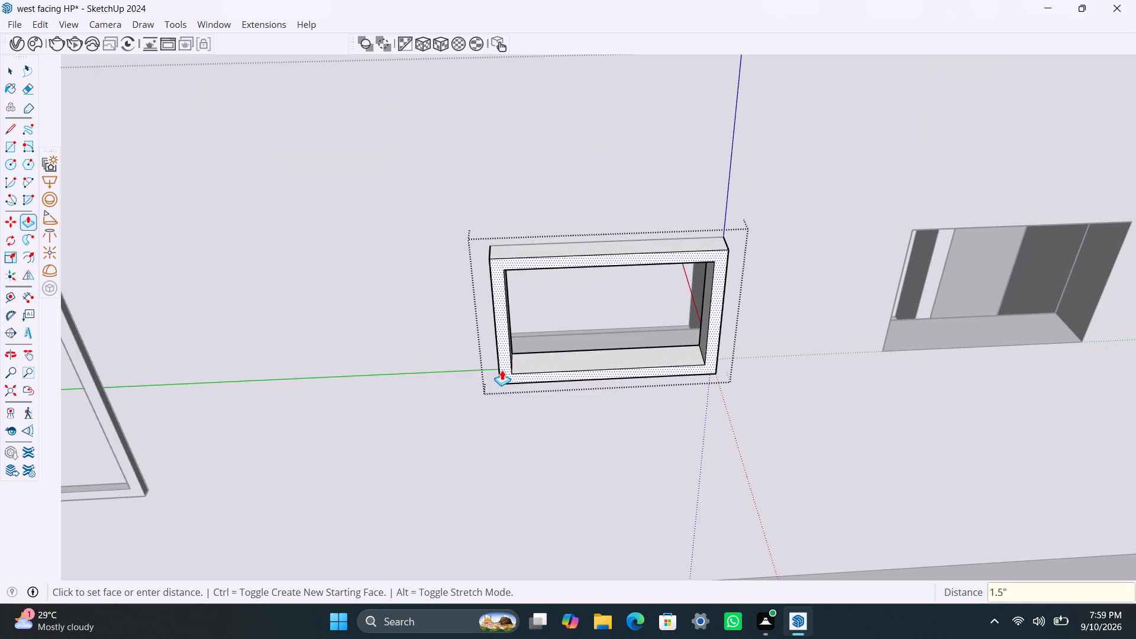
key(Return)
key(space)
Draw a 2" high strip across the top inside edge of the frame and delete the leftover face below it.
key(r)
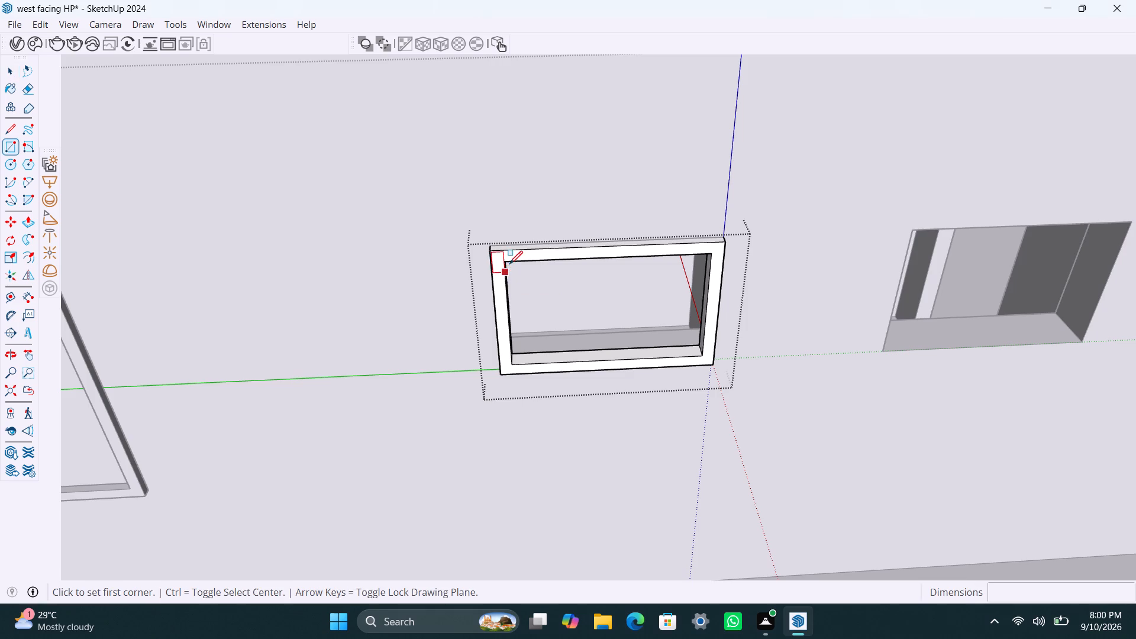
scroll(509, 262, up, 1)
click(509, 259)
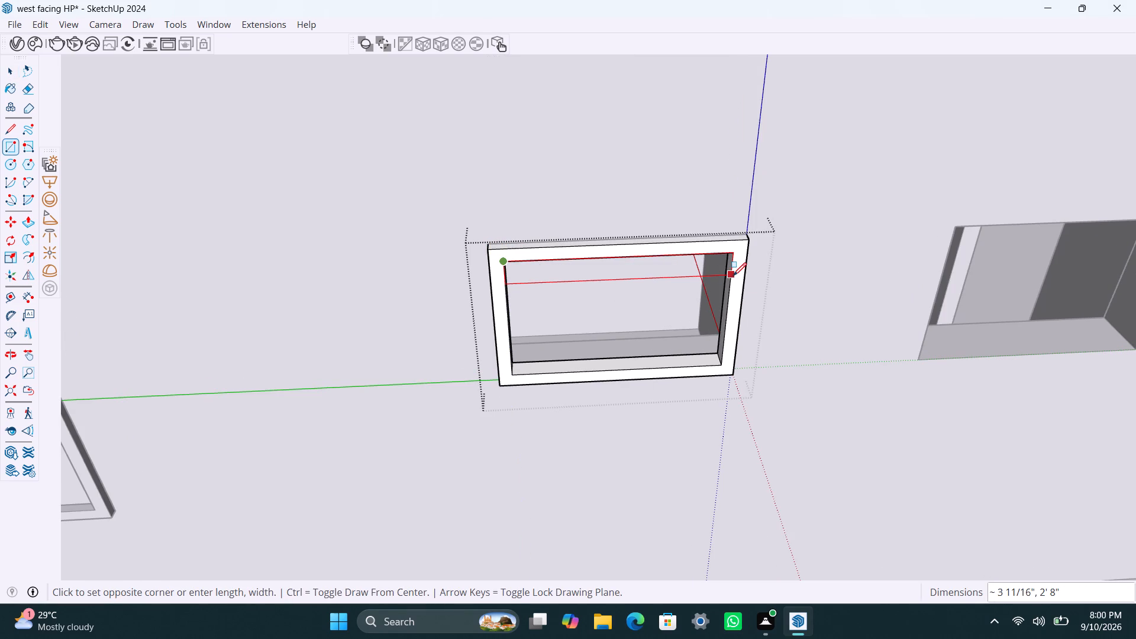
text(2")
key(Return)
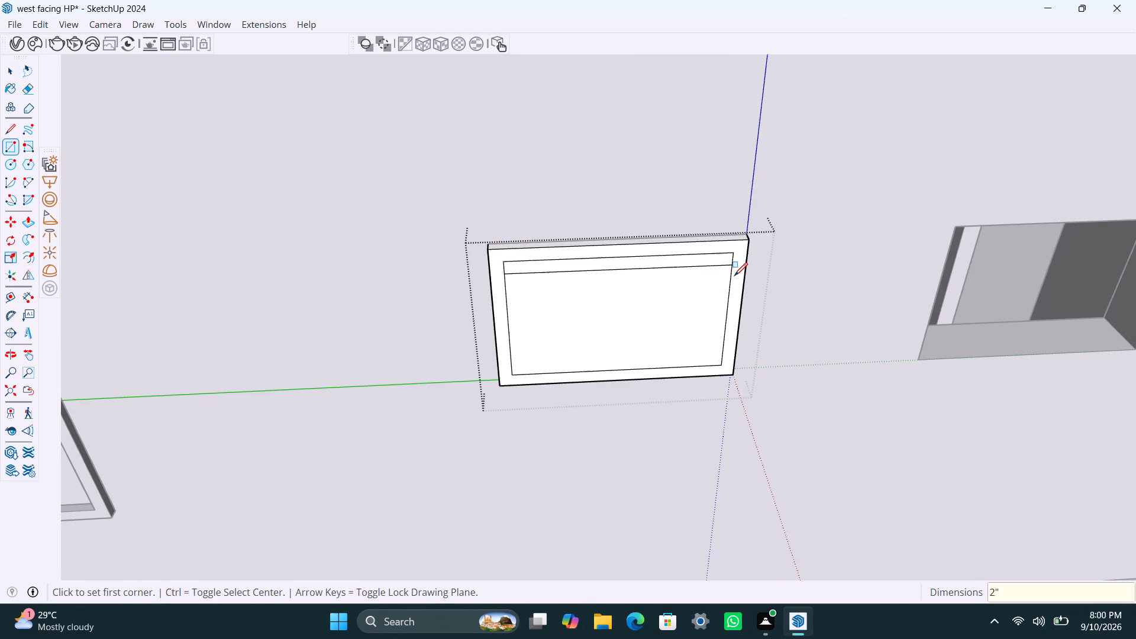
key(space)
click(697, 291)
key(Delete)
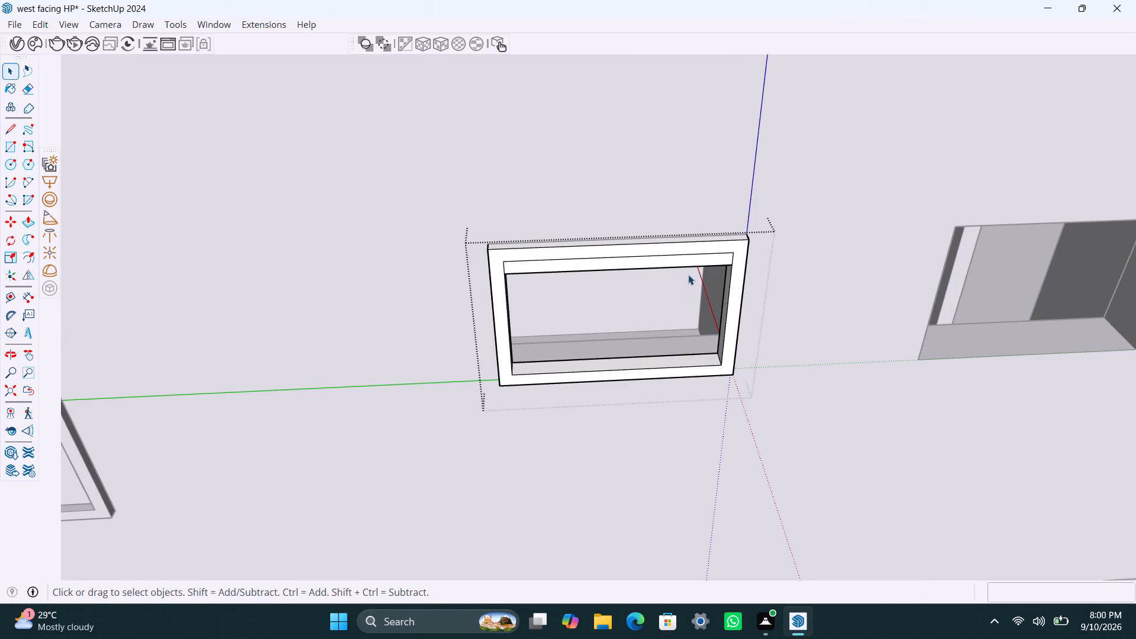
Group the top strip with its edges and open that group for editing.
scroll(688, 274, up, 1)
double_click(675, 260)
right_click(675, 260)
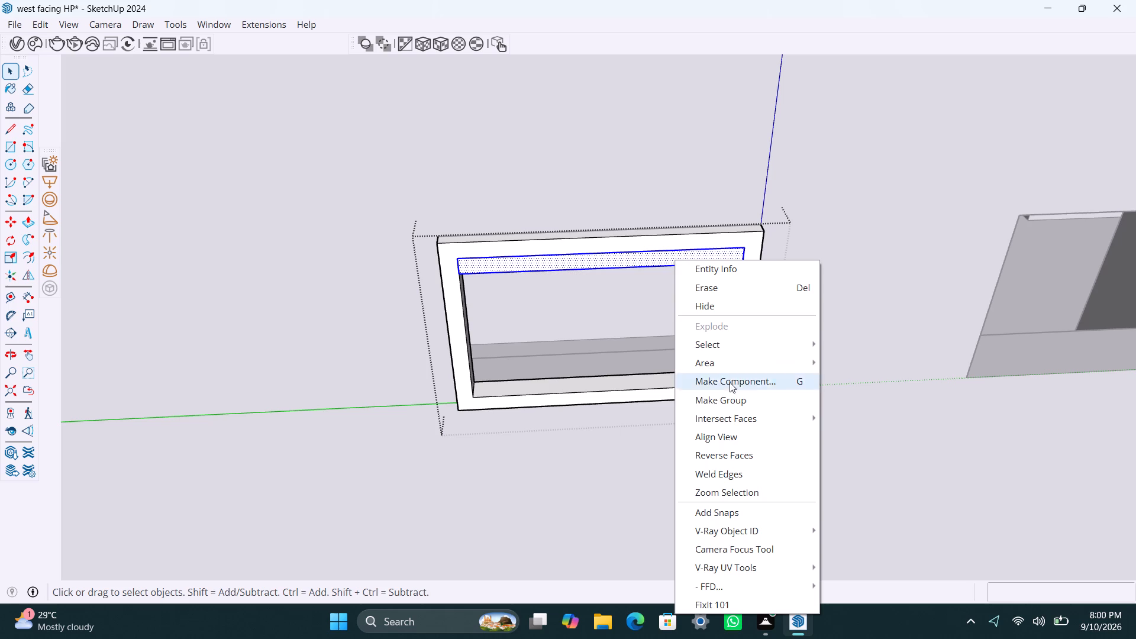
click(730, 406)
triple_click(658, 257)
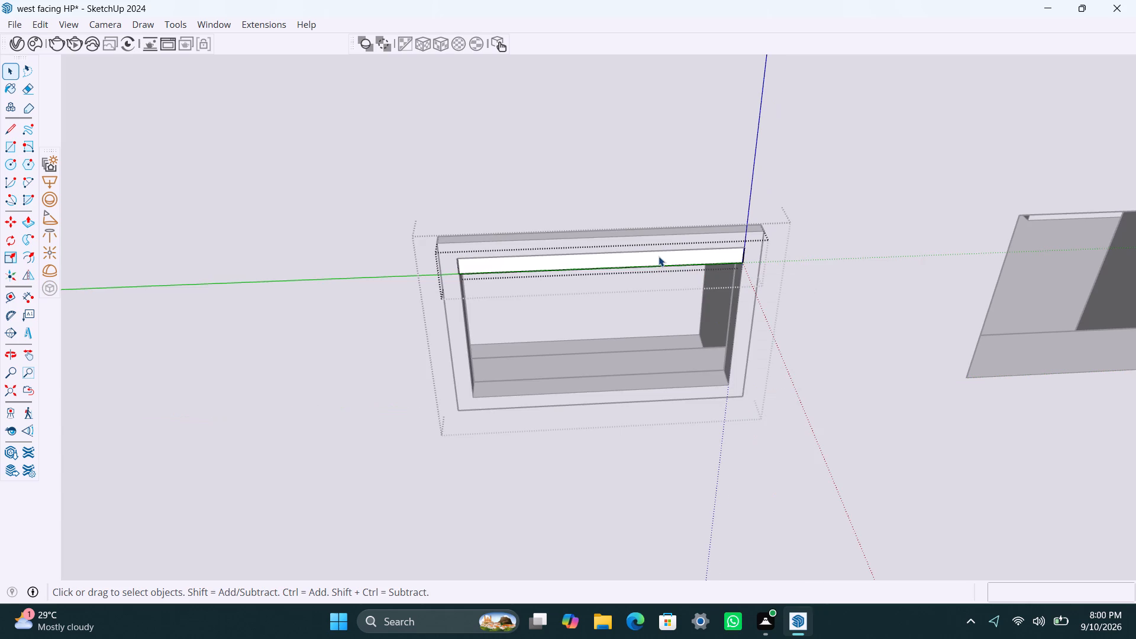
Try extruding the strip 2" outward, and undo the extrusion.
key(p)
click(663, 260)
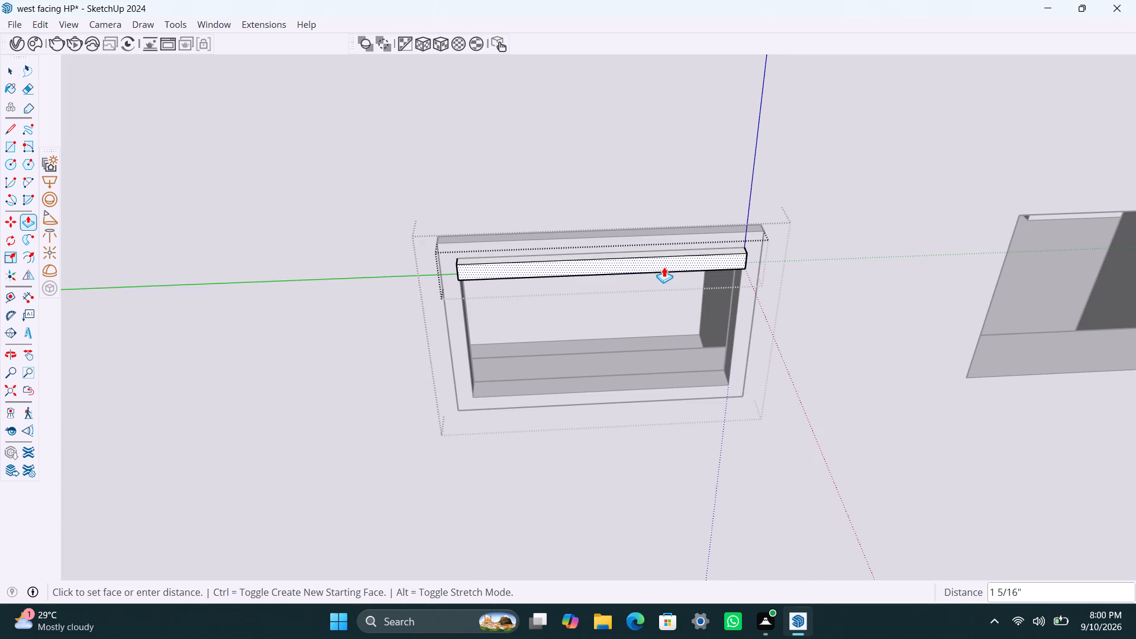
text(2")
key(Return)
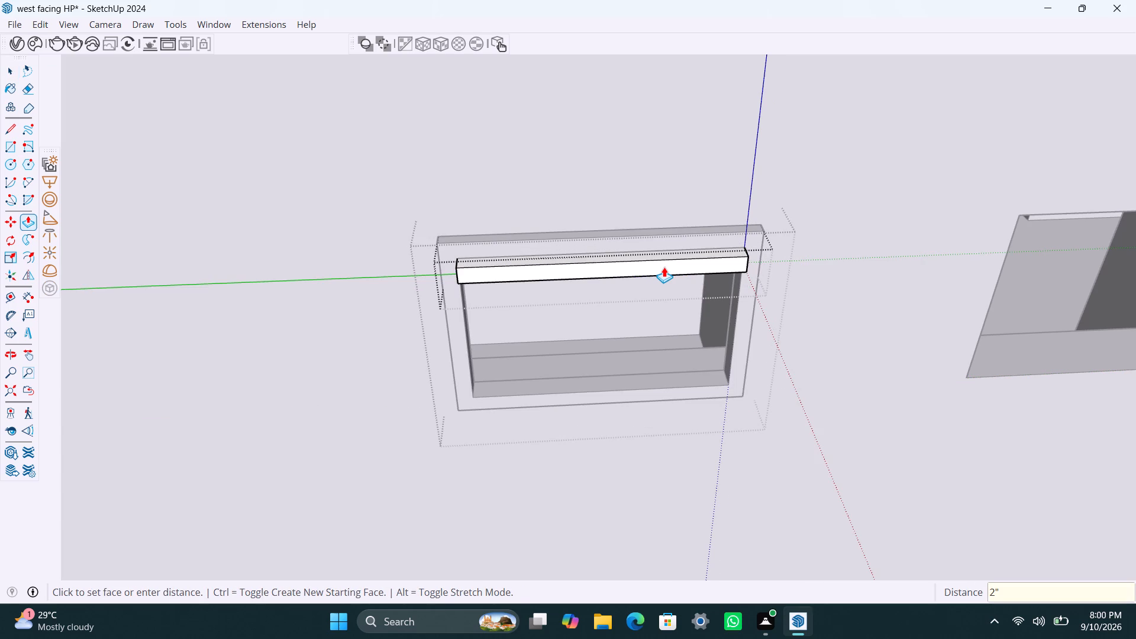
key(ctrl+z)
Extrude the strip 8 mm inward to form a slat and close its group.
click(664, 258)
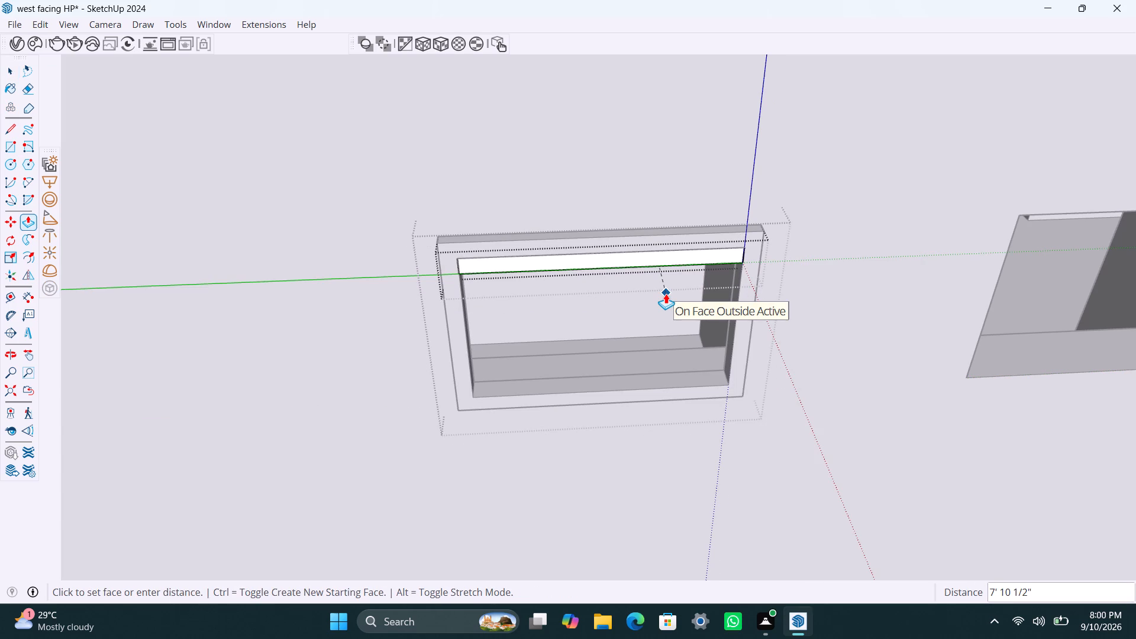
key(8)
text(mm)
key(Return)
key(space)
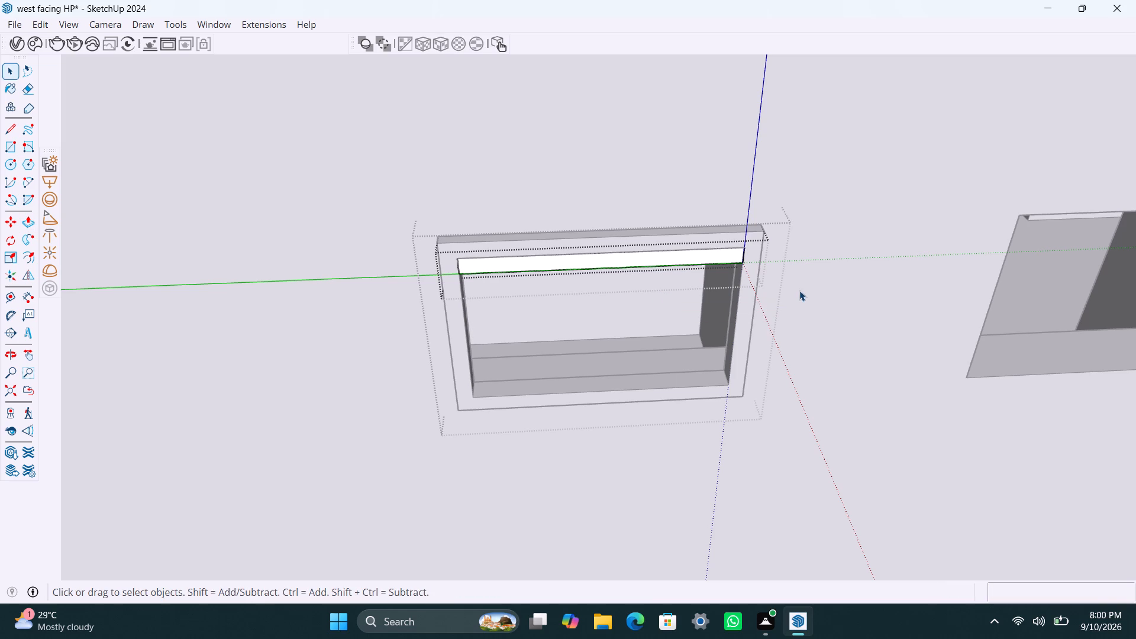
click(799, 291)
Copy the slat from its bottom corner to the frame's bottom inner corner, dividing the distance into 6 equal copies.
scroll(536, 267, up, 3)
click(508, 257)
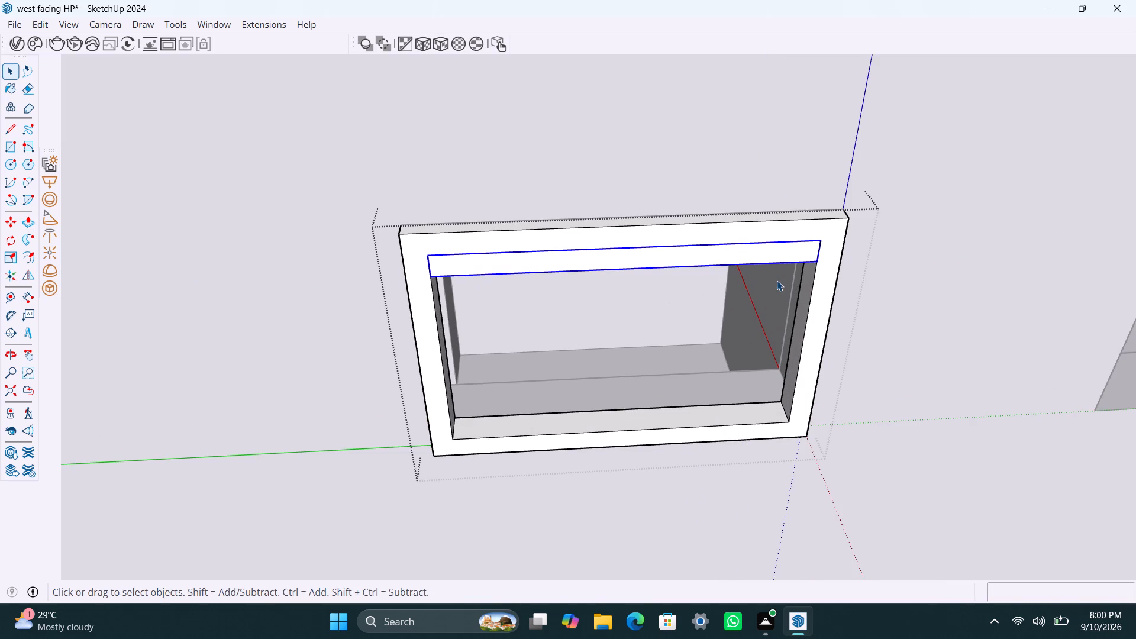
key(m)
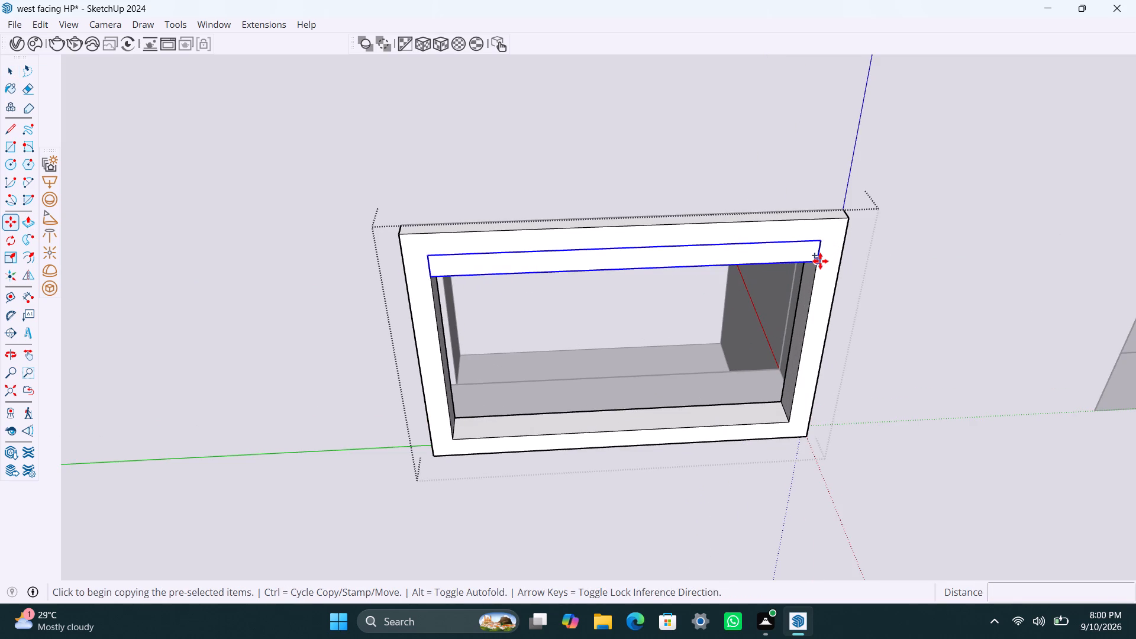
click(816, 265)
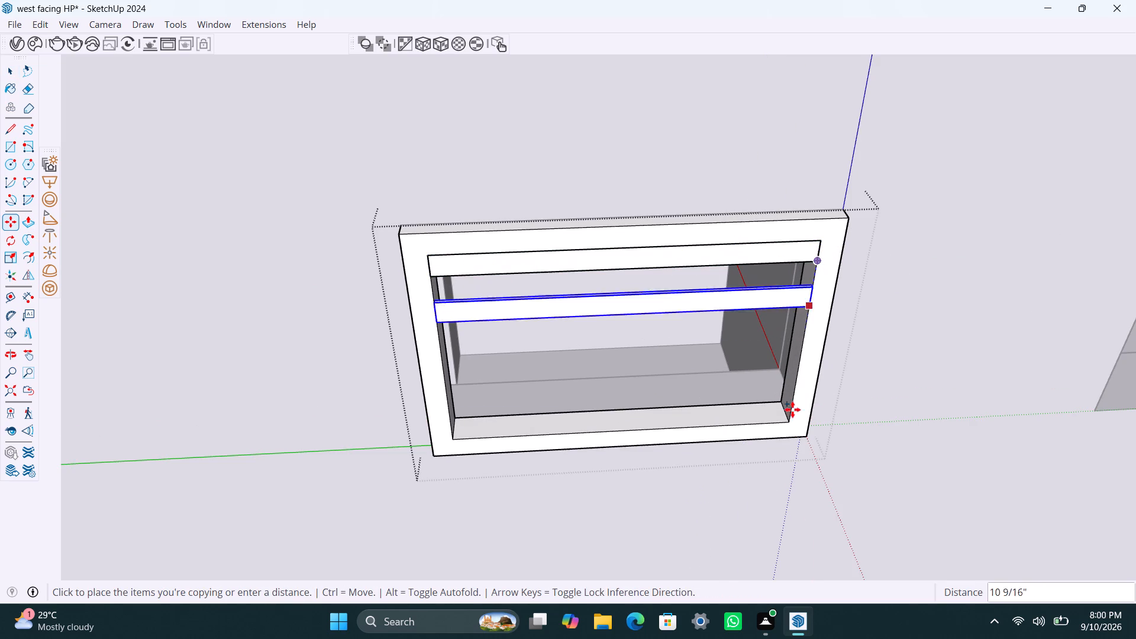
click(790, 419)
text(/6)
key(Return)
Save the model and leave the louvered window's group.
key(ctrl+s)
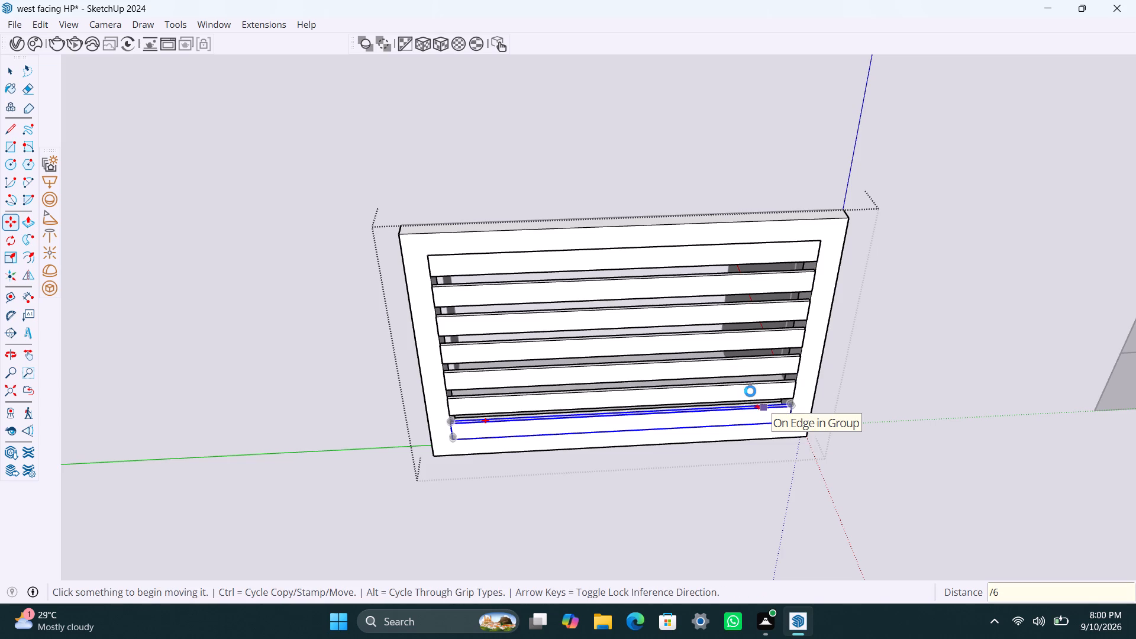
key(space)
scroll(895, 396, down, 9)
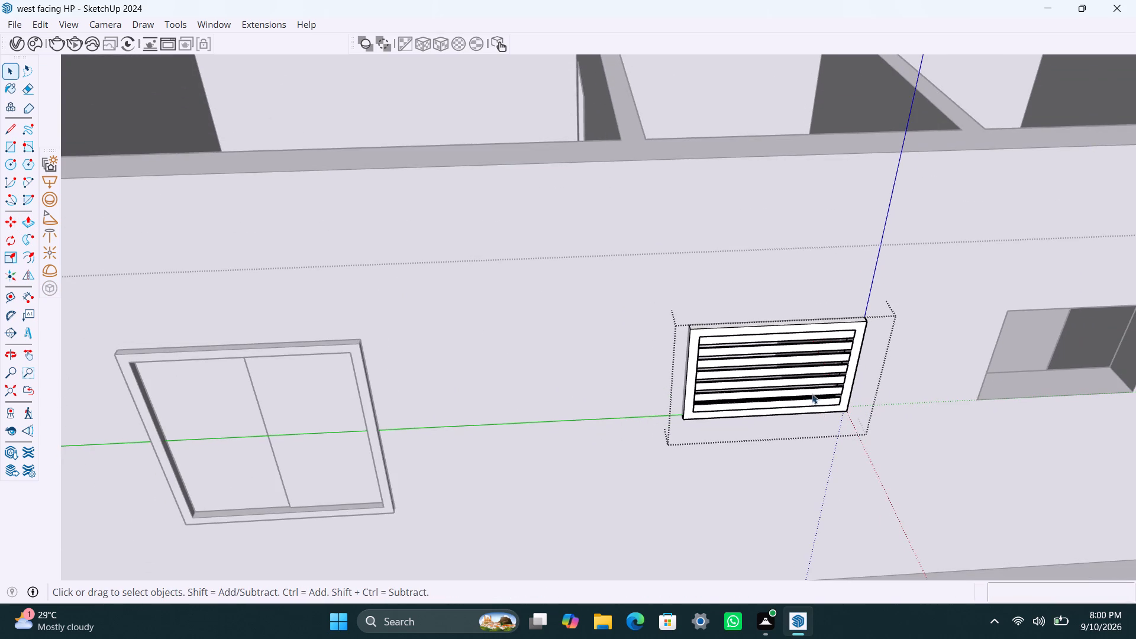
shift+middle_drag(814, 392, 586, 328)
key(space)
click(518, 206)
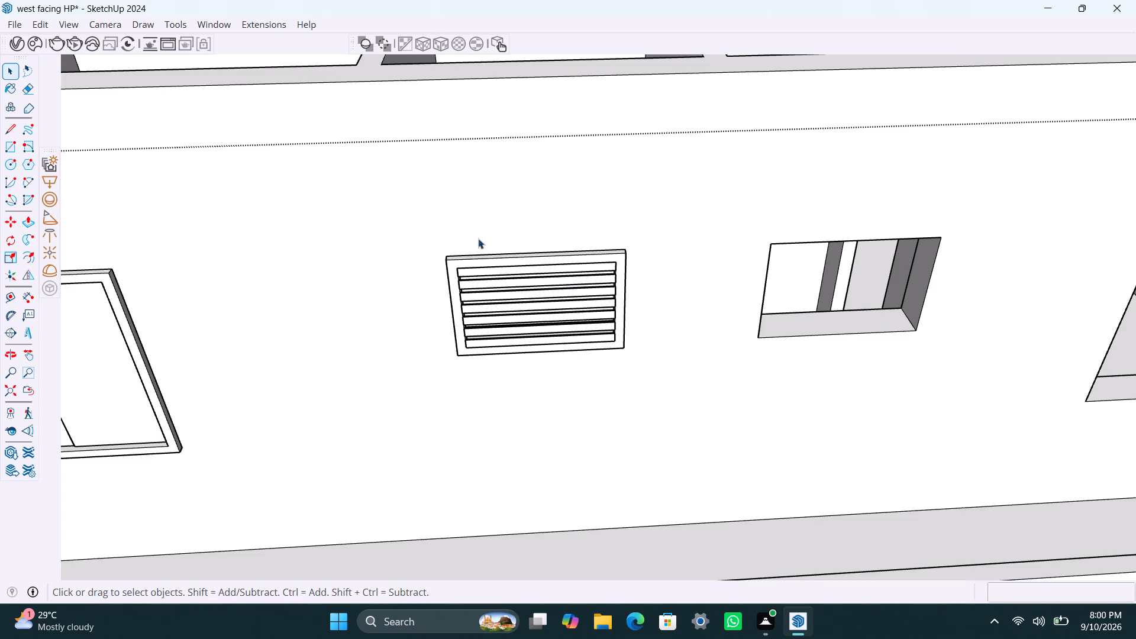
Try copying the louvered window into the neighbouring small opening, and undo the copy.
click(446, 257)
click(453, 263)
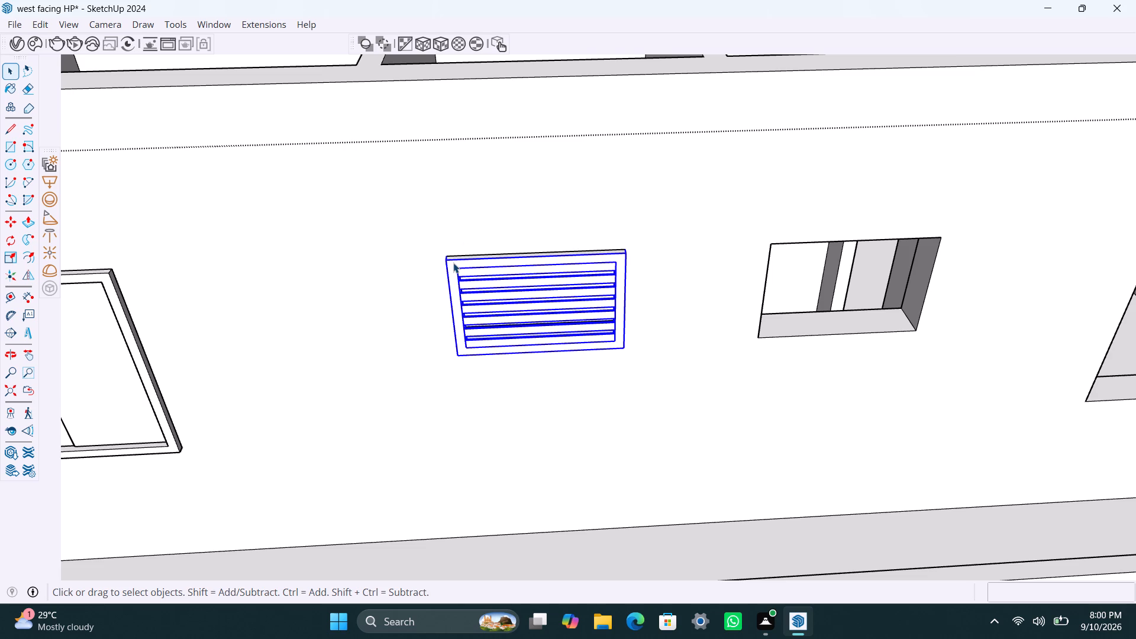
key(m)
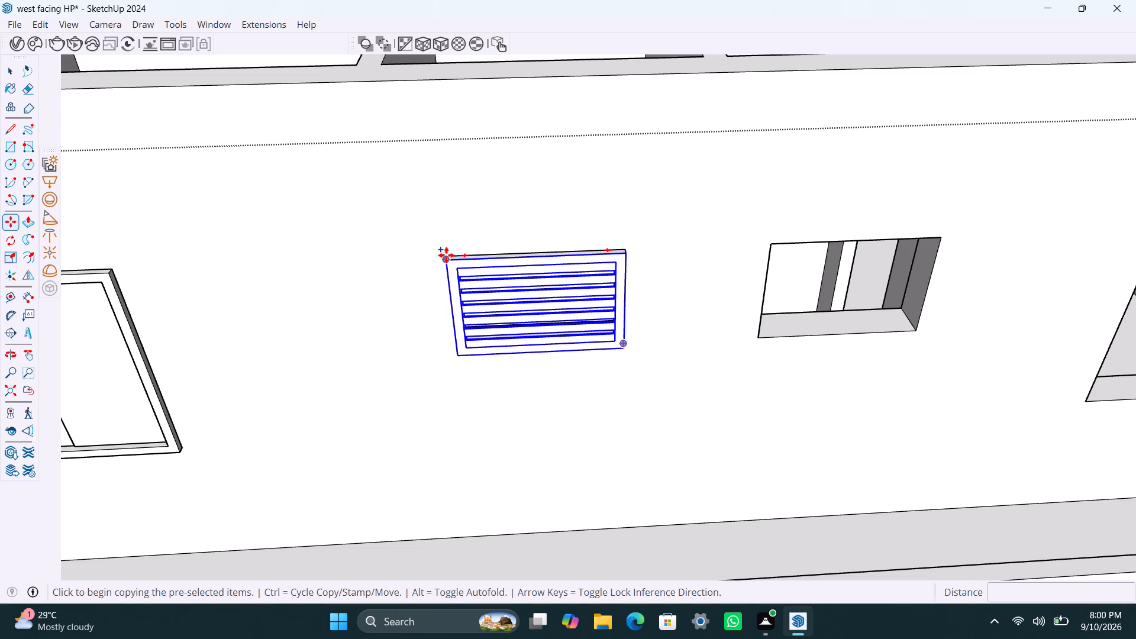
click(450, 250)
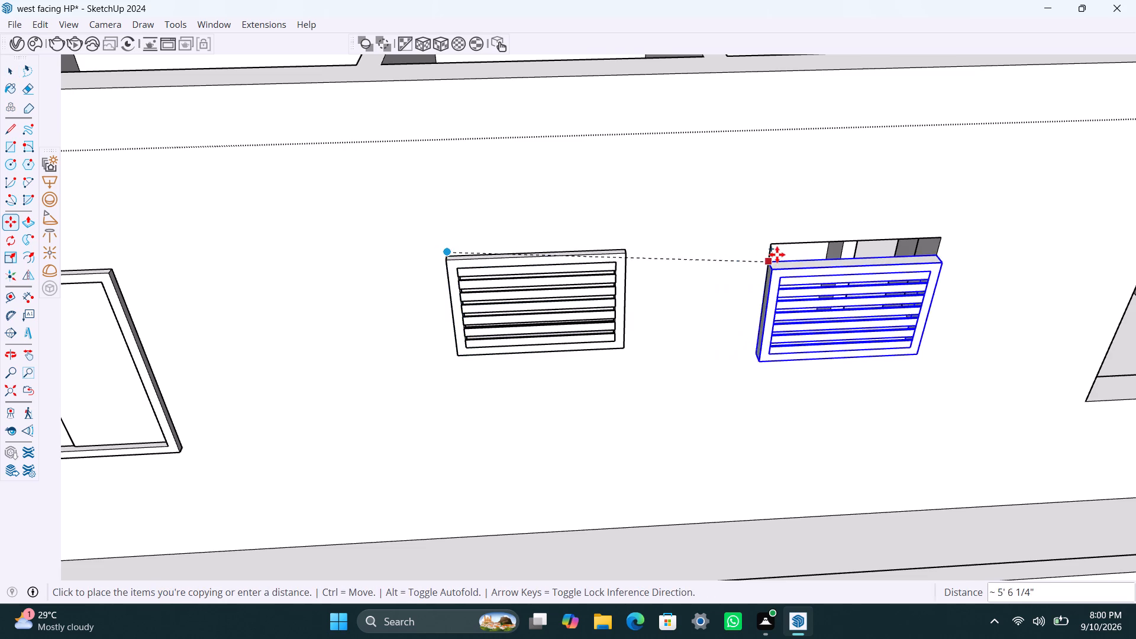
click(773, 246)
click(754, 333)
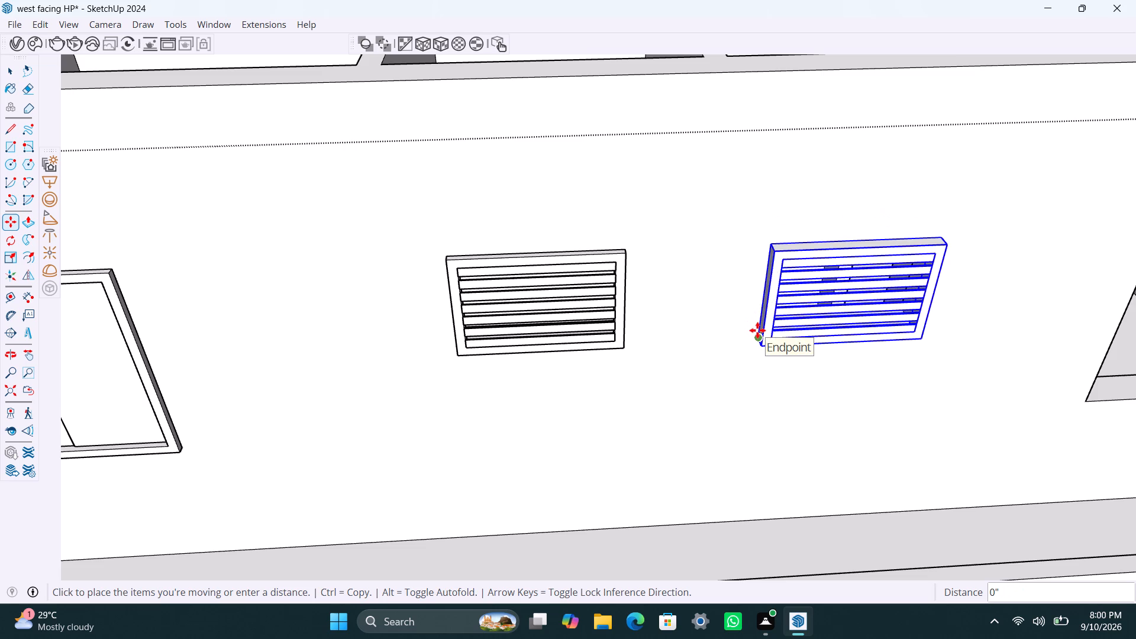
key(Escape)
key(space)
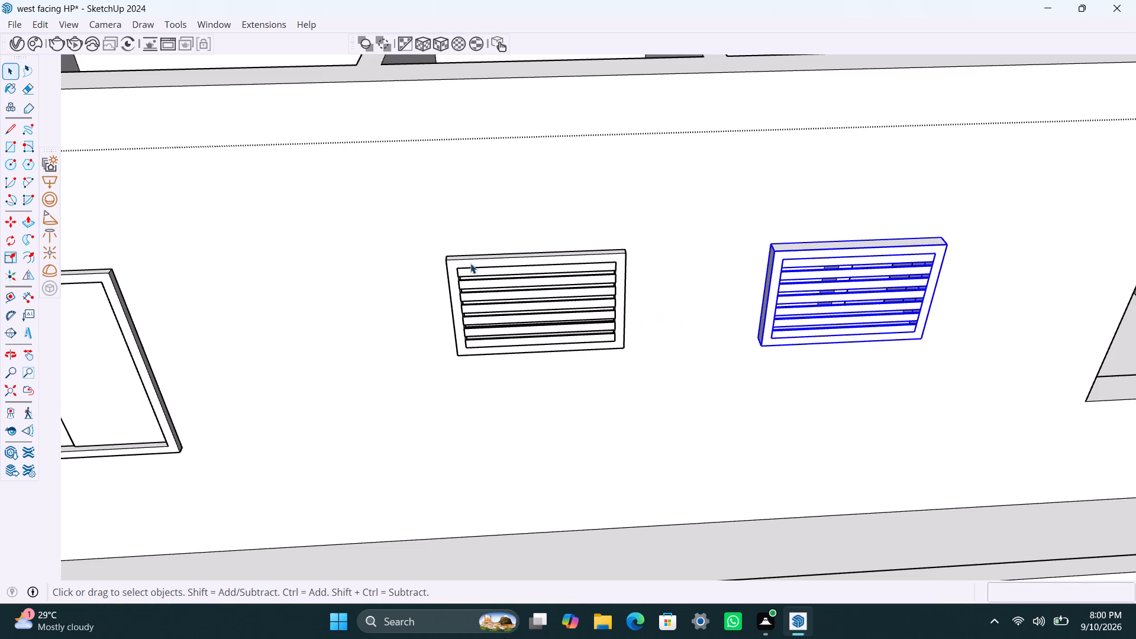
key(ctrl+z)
Copy the louvered window from its top back corner to the matching corner of the neighbouring small opening, and save the model.
click(473, 263)
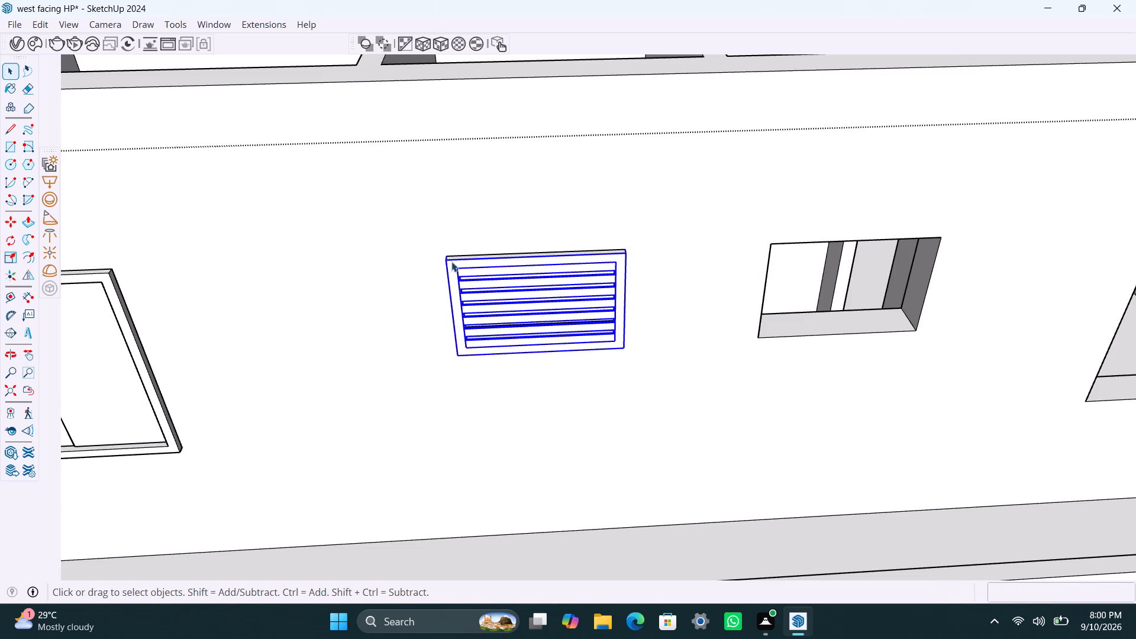
key(m)
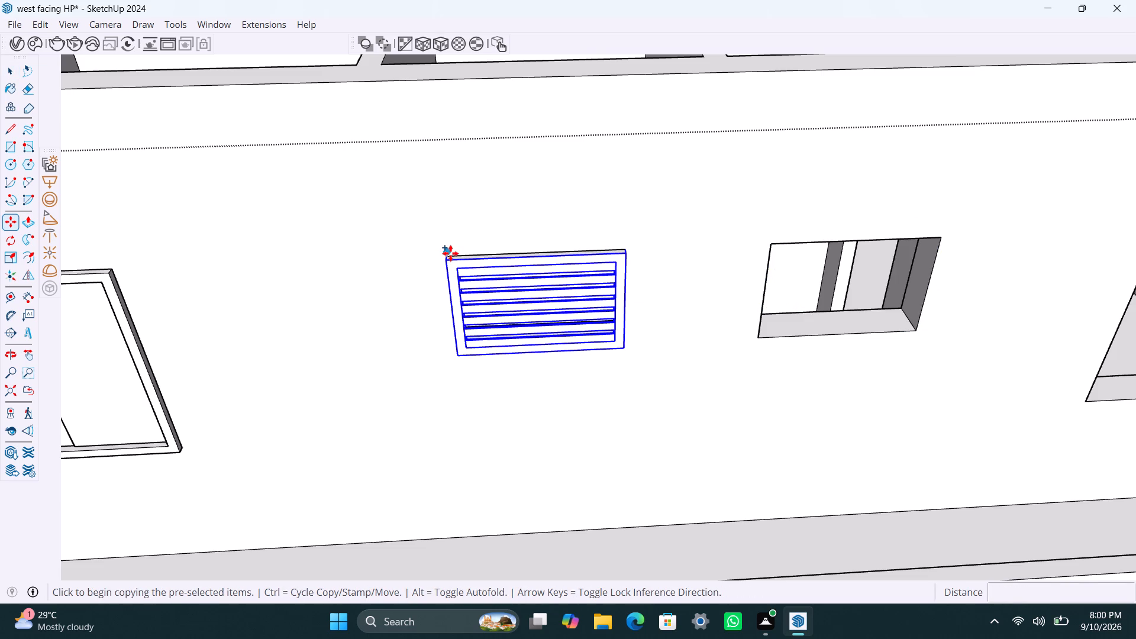
scroll(452, 248, up, 6)
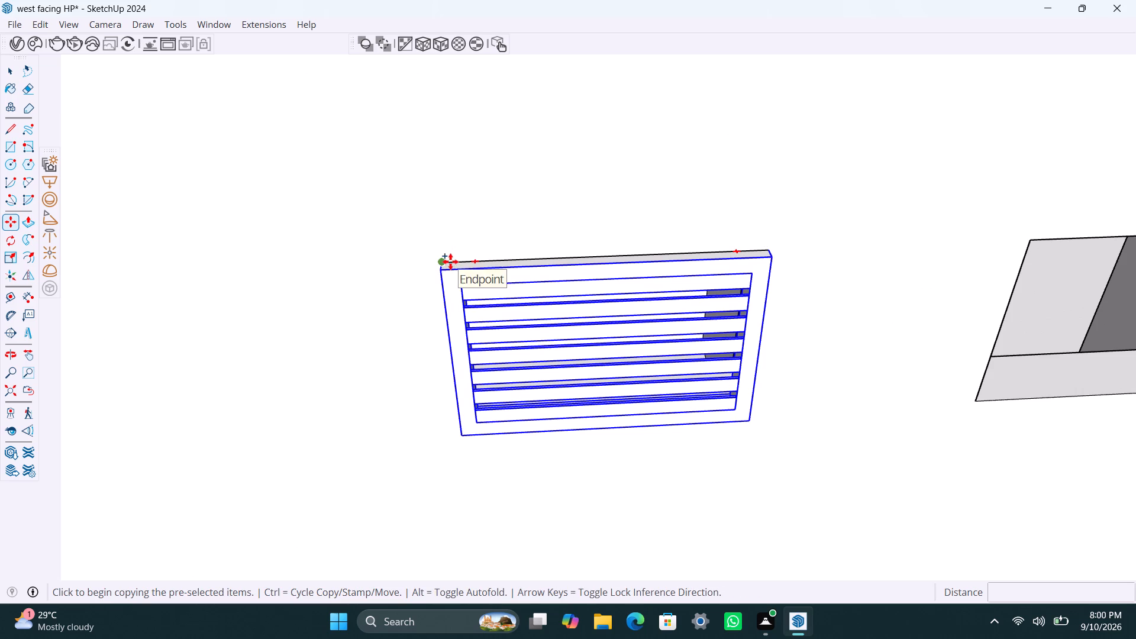
click(450, 262)
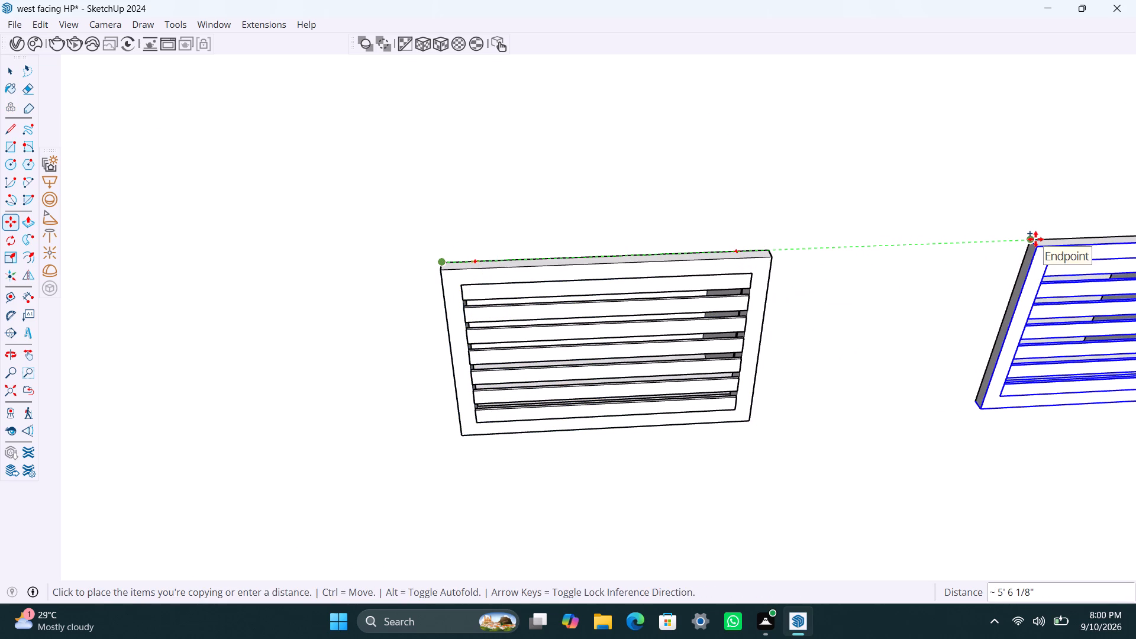
click(1035, 239)
scroll(874, 270, down, 9)
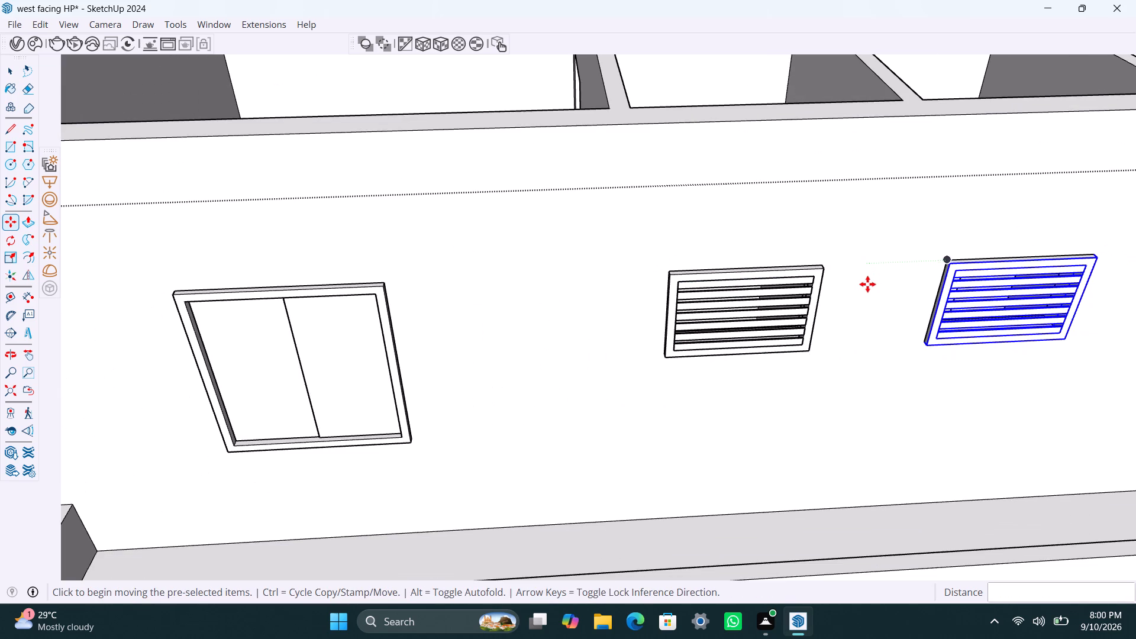
key(ctrl+s)
key(space)
Draw a 4' by 4' rectangle across the remaining large opening beside the louvered windows and make it a group.
scroll(877, 314, down, 2)
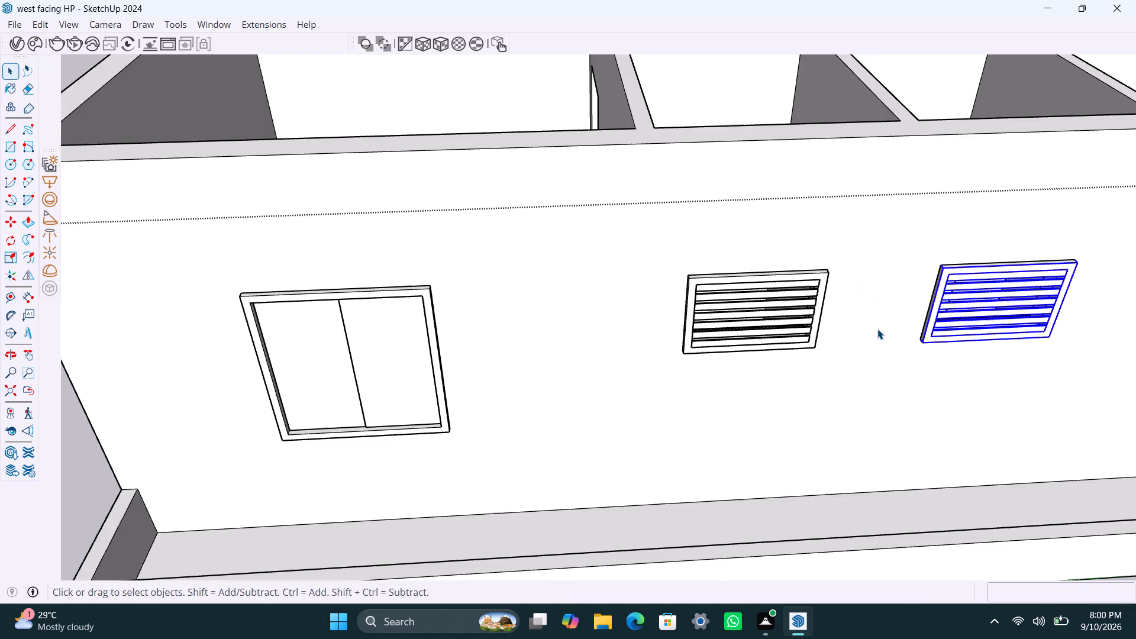
scroll(877, 329, down, 9)
shift+middle_drag(919, 389, 627, 363)
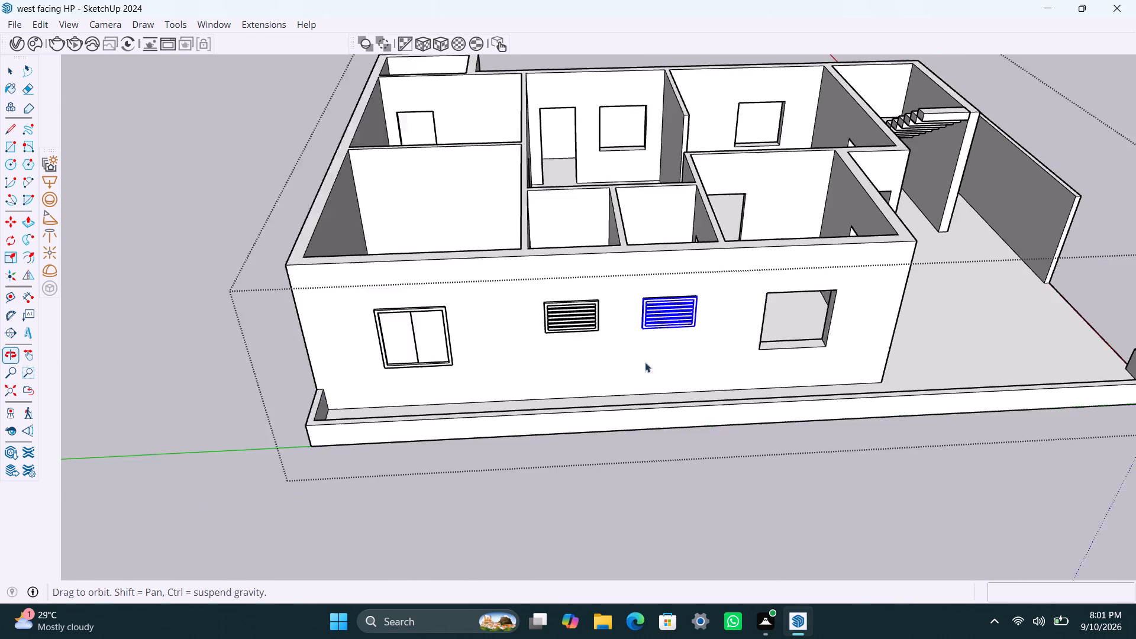
scroll(709, 314, up, 4)
key(r)
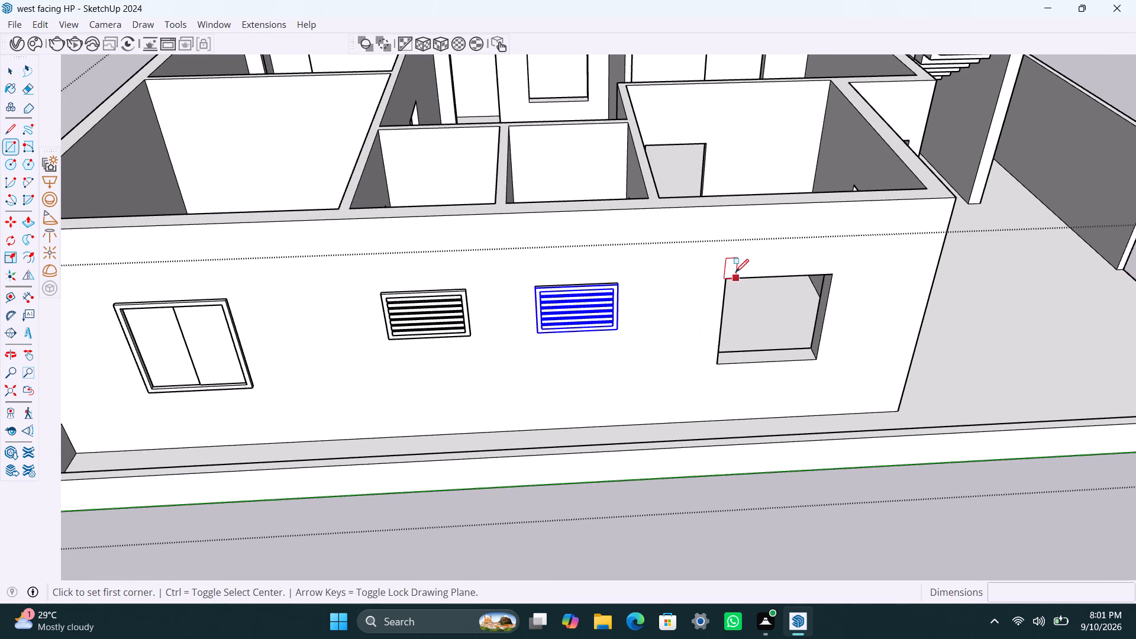
click(728, 278)
click(818, 353)
key(space)
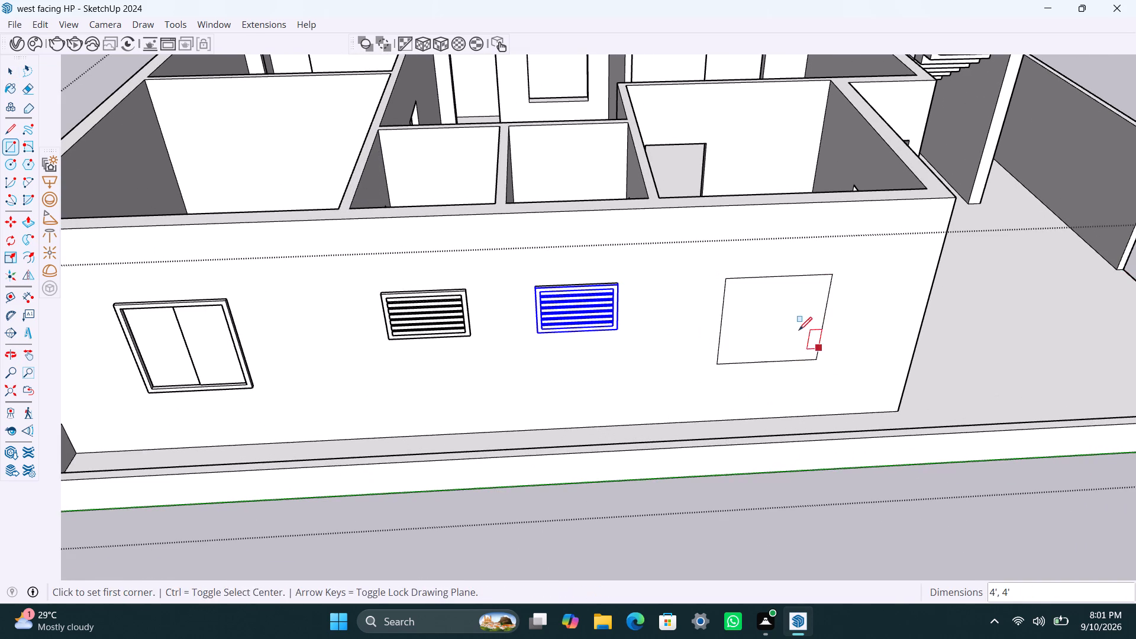
double_click(783, 318)
right_click(782, 318)
click(860, 142)
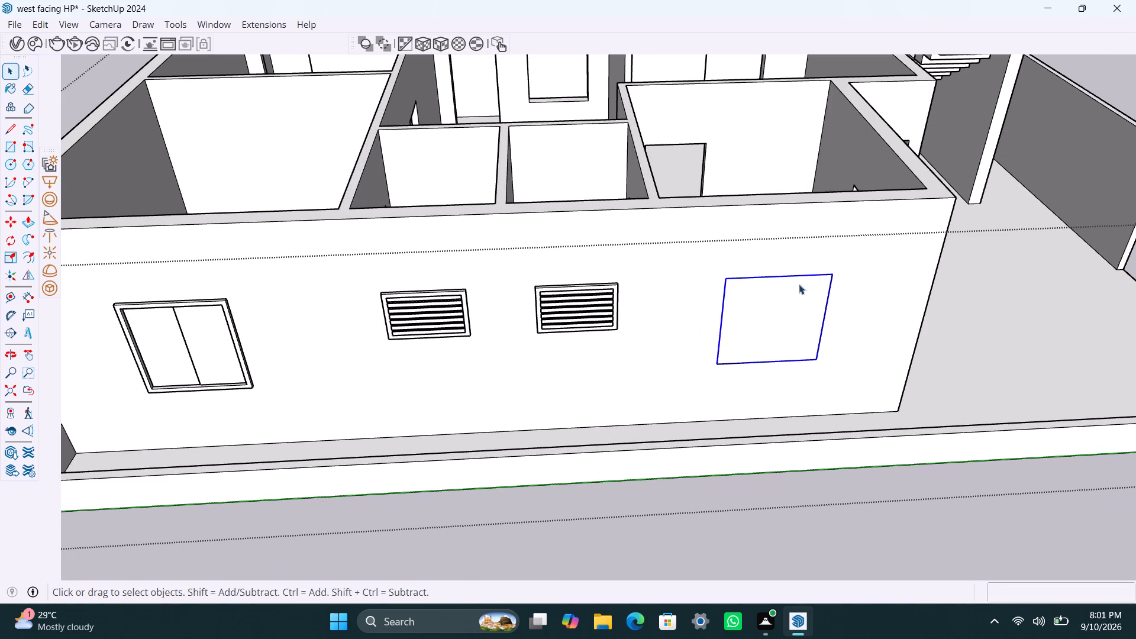
Inside the new group, offset the rectangle's outline 2" inward and delete the inner face, leaving a frame.
double_click(761, 299)
click(734, 297)
key(f)
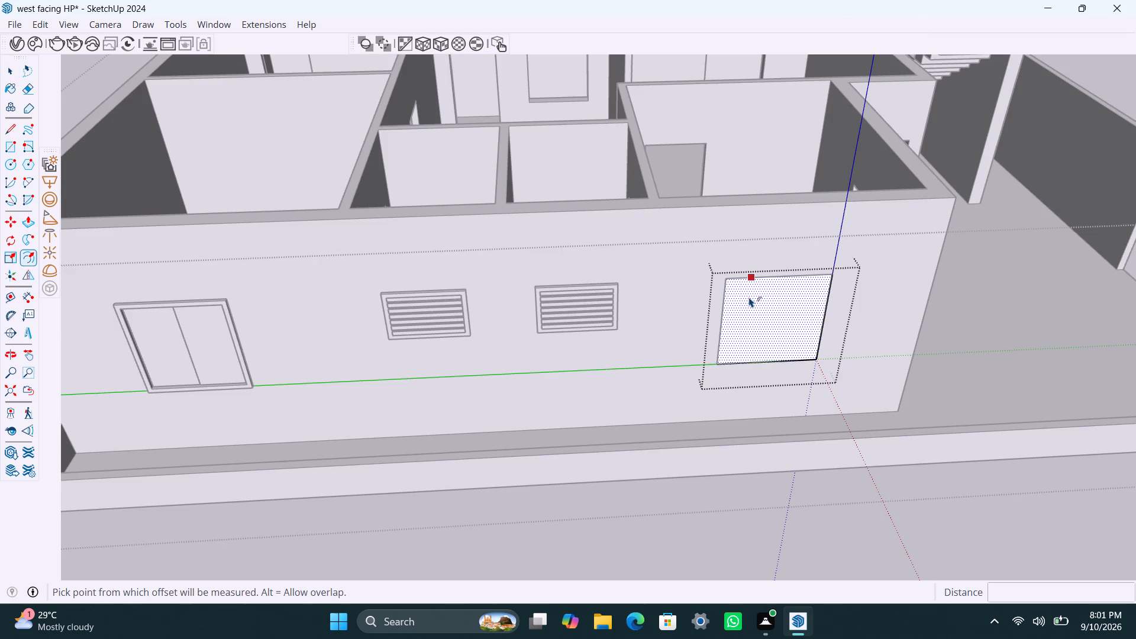
click(749, 297)
text(2")
key(Return)
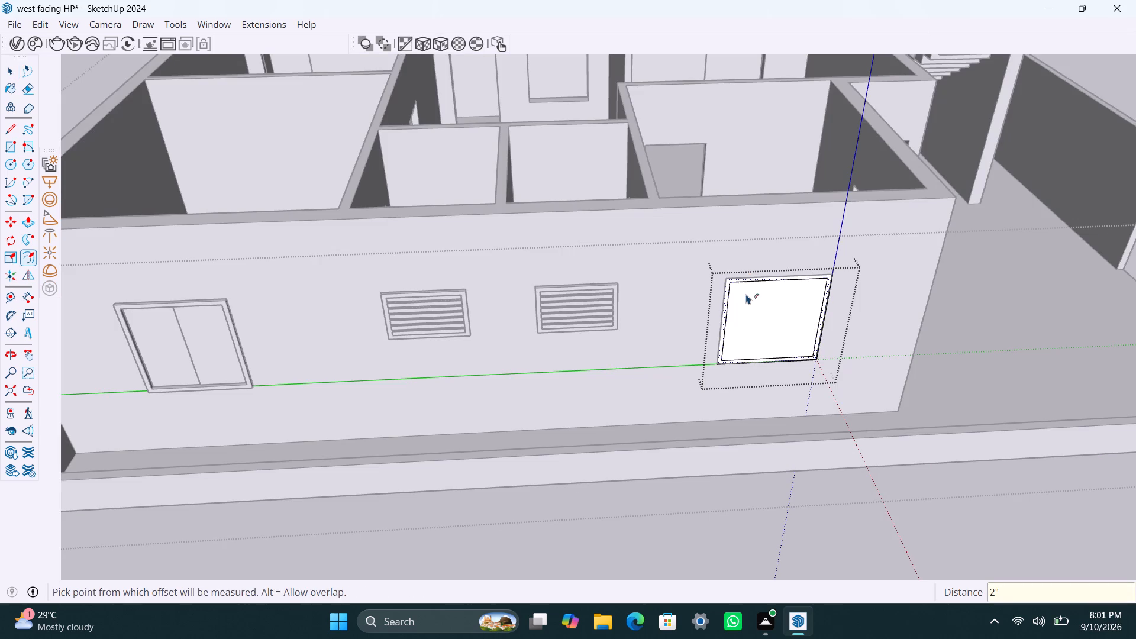
key(space)
click(784, 296)
key(Delete)
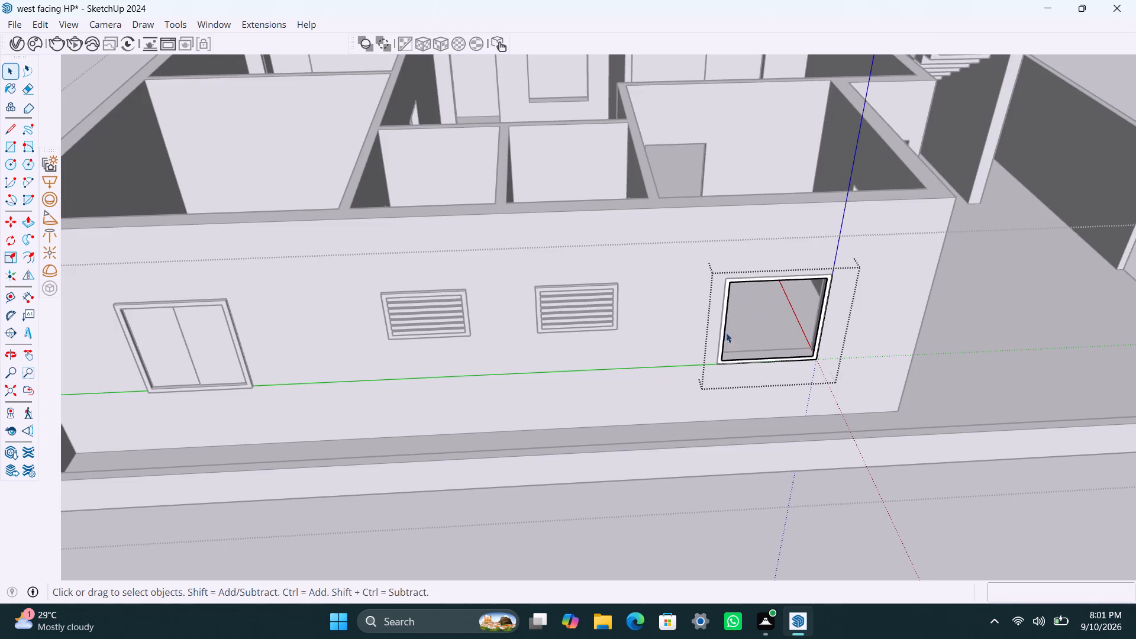
Extrude the window frame 1.5" into the wall, and its front face another 1.5" outward.
scroll(719, 335, up, 8)
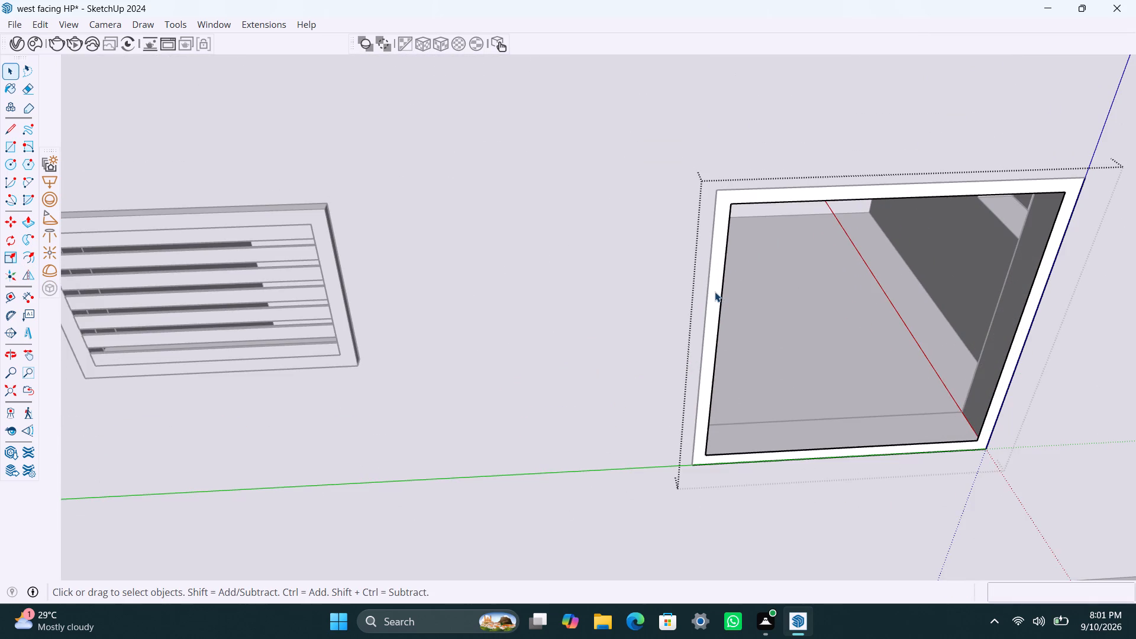
click(715, 292)
key(p)
click(714, 291)
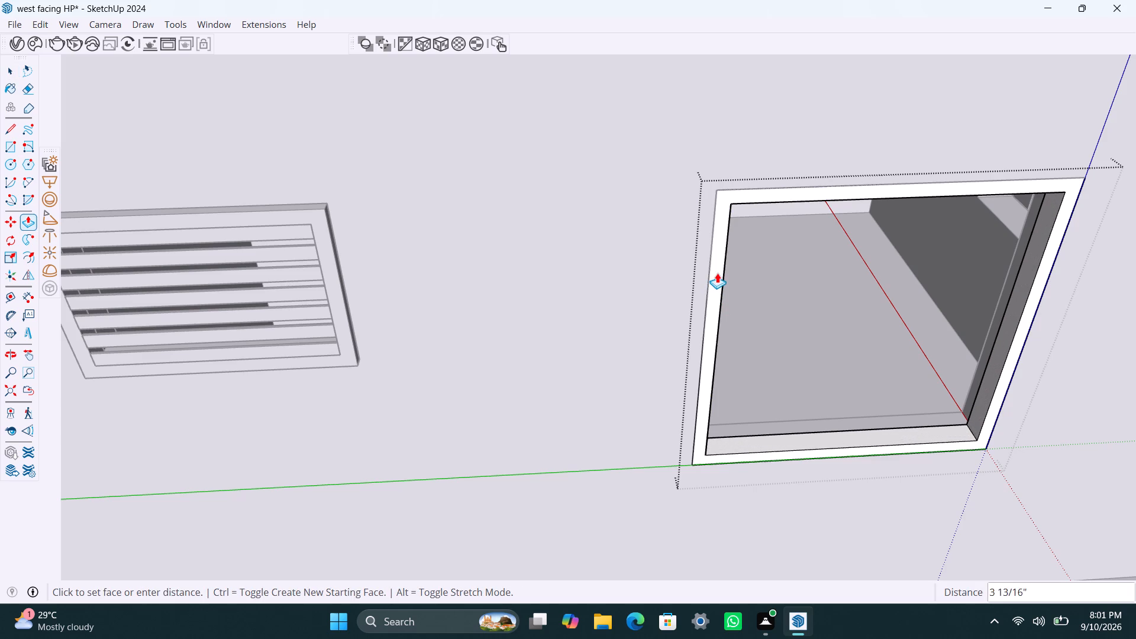
key(1)
key(period)
key(5)
key(shift+quotedbl)
key(Return)
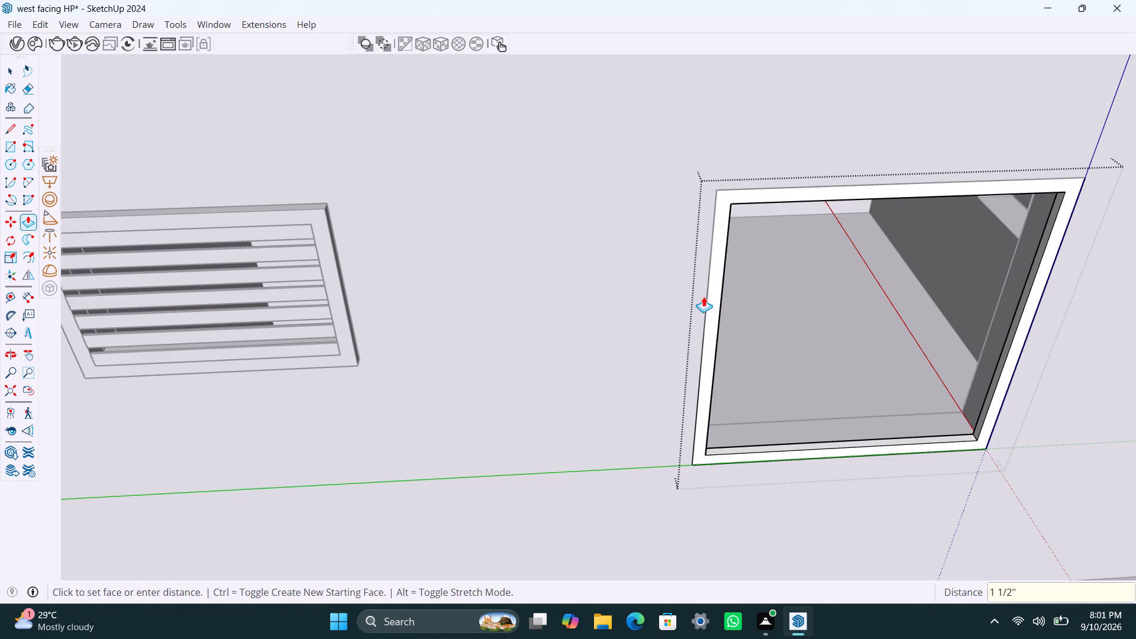
click(719, 292)
text(1.5")
key(Return)
key(space)
Draw a pane rectangle over half of the frame opening, delete the face in the other half, and group the pane.
key(r)
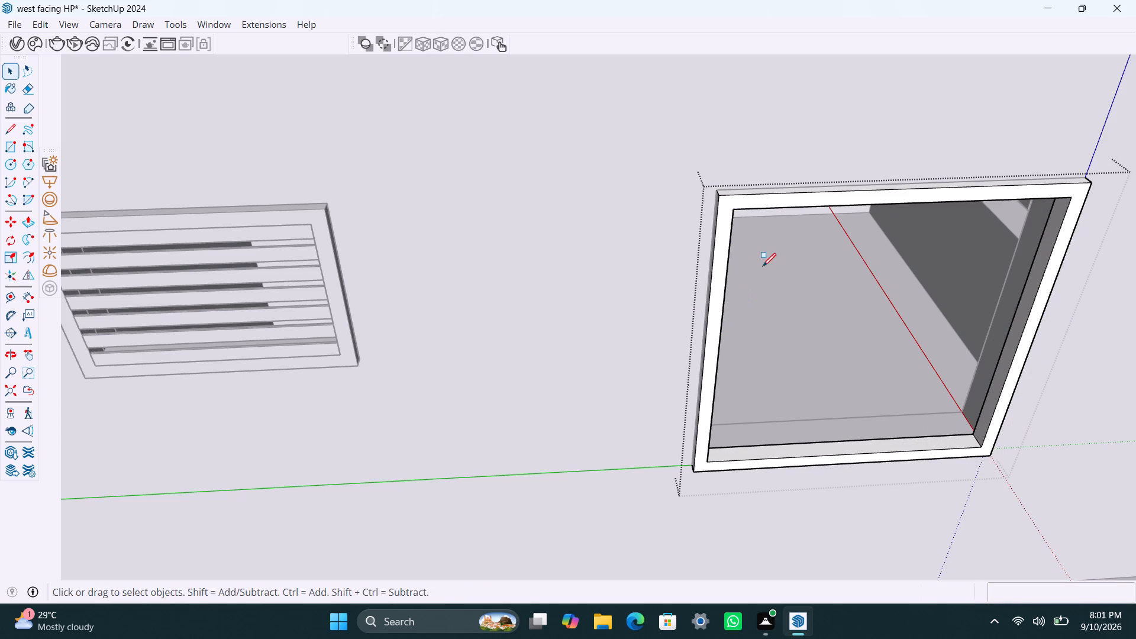
scroll(754, 250, up, 2)
click(719, 188)
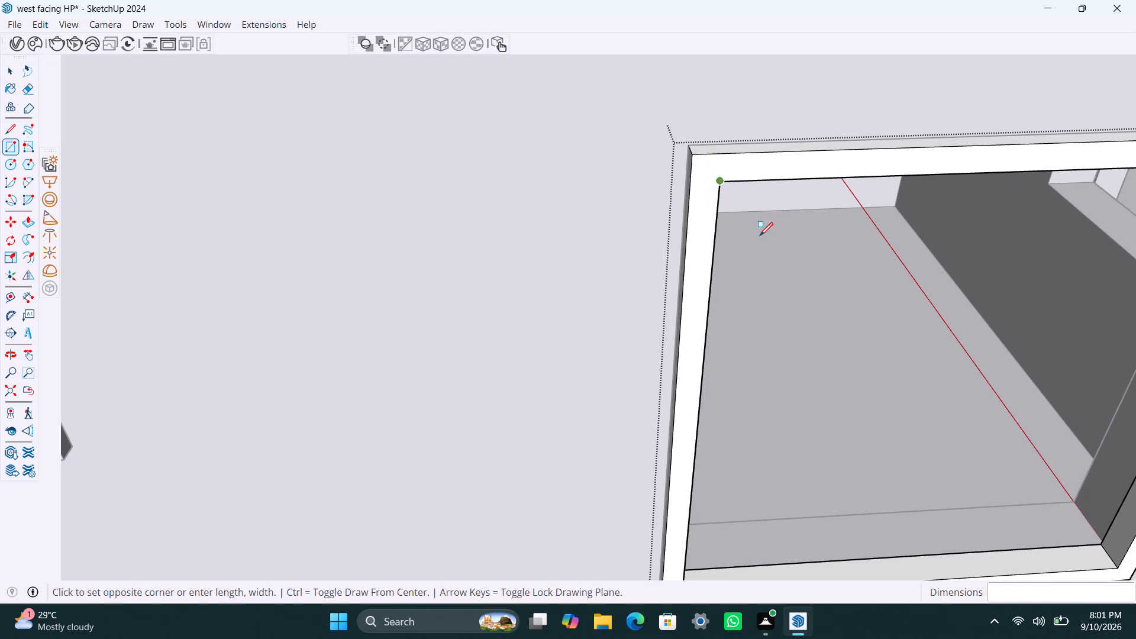
scroll(949, 568, down, 5)
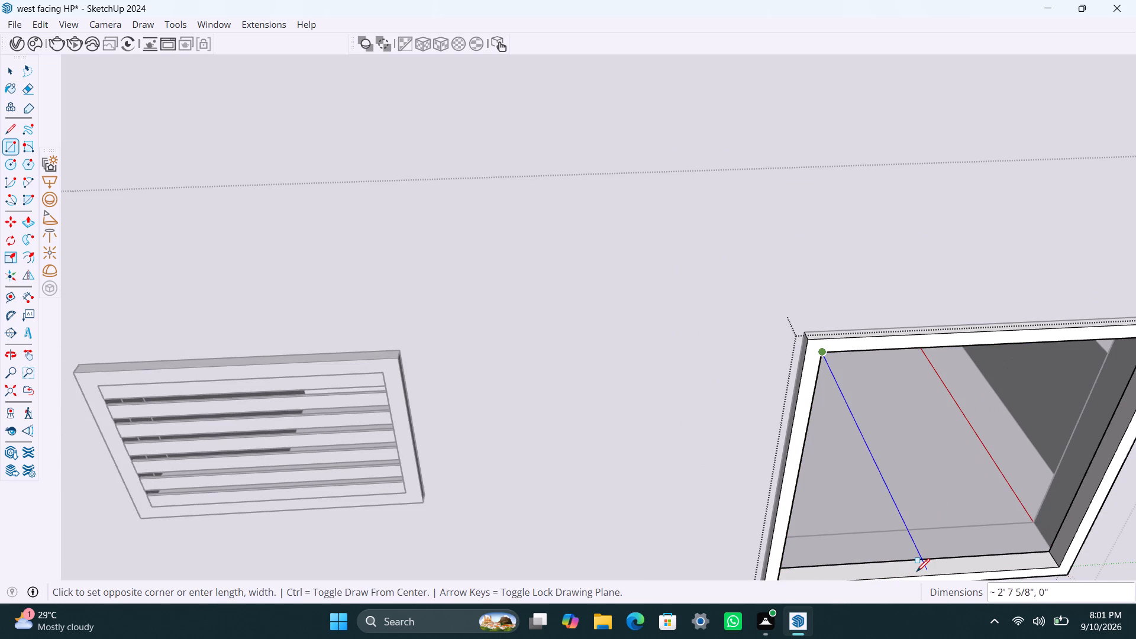
click(920, 580)
key(space)
click(983, 501)
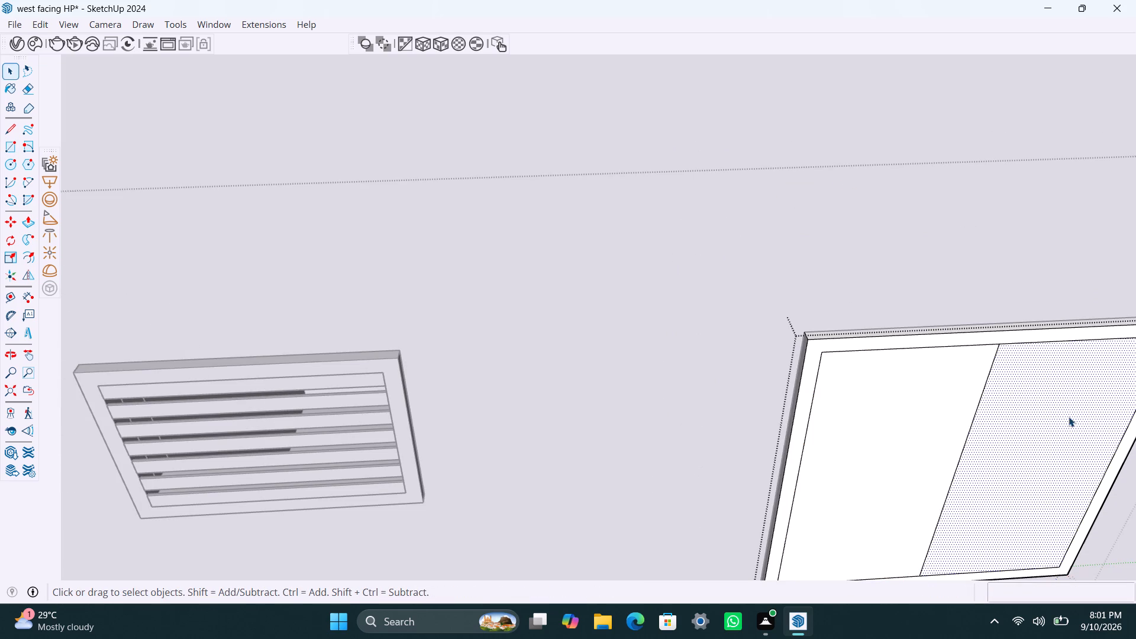
key(Delete)
double_click(960, 433)
right_click(959, 433)
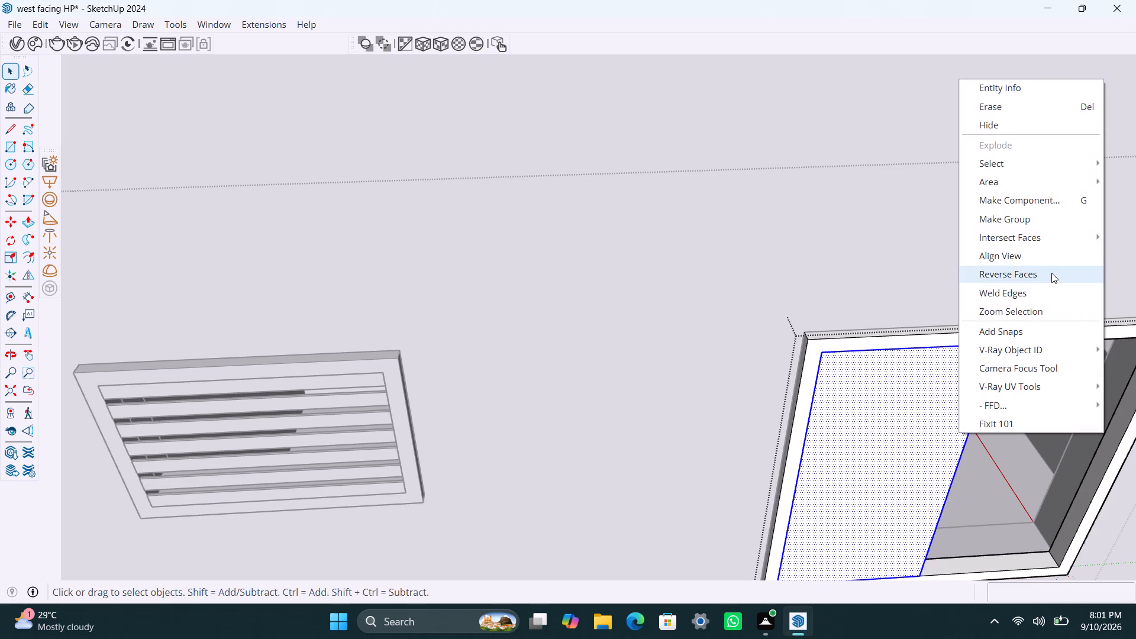
click(1022, 225)
Extrude the pane 8 mm and close its group.
triple_click(916, 451)
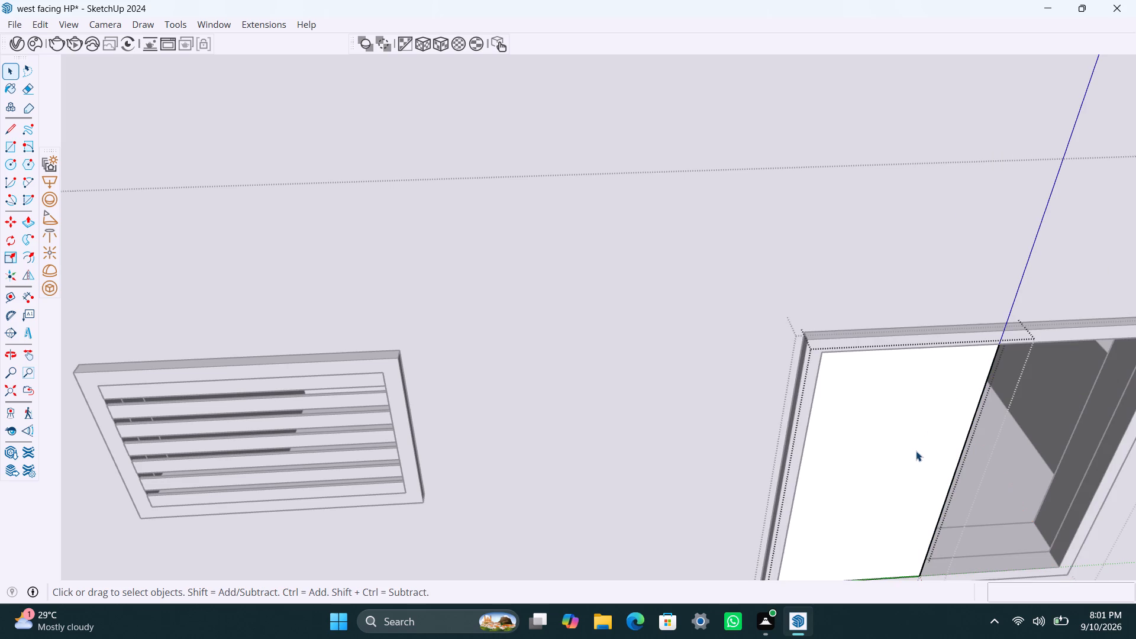
key(p)
click(914, 450)
text(8mm)
key(Return)
key(space)
click(738, 273)
Move the pane about 1 1/8" inward into the depth of the frame.
scroll(836, 434, down, 2)
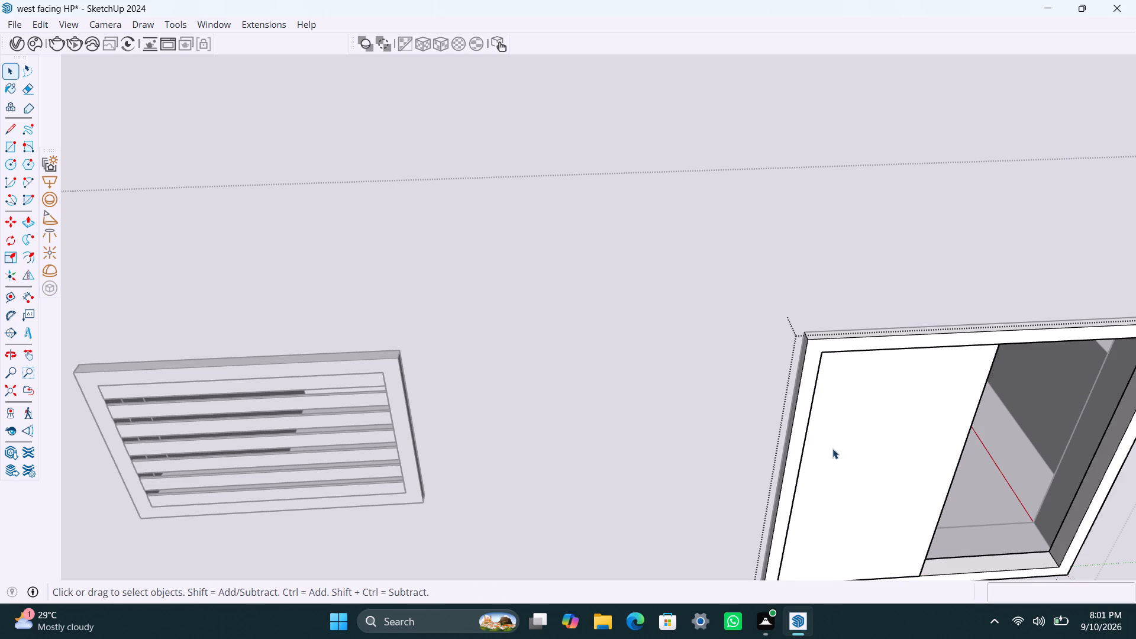
scroll(832, 448, down, 2)
scroll(770, 443, down, 3)
shift+middle_drag(732, 442, 705, 398)
click(866, 503)
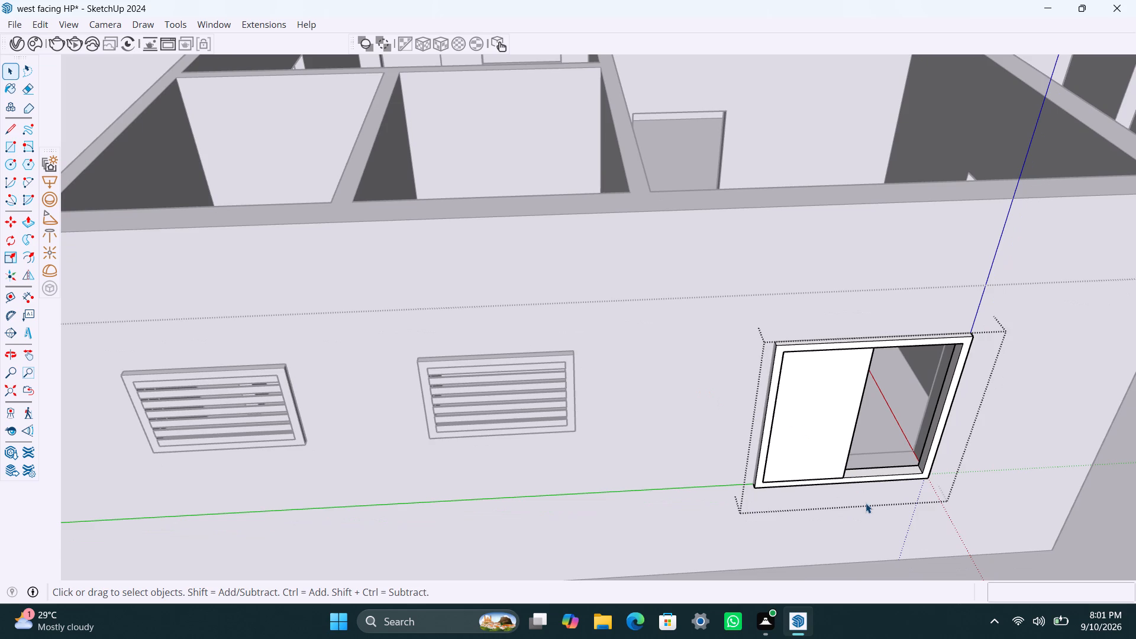
scroll(843, 476, up, 3)
click(845, 461)
scroll(840, 471, up, 3)
key(m)
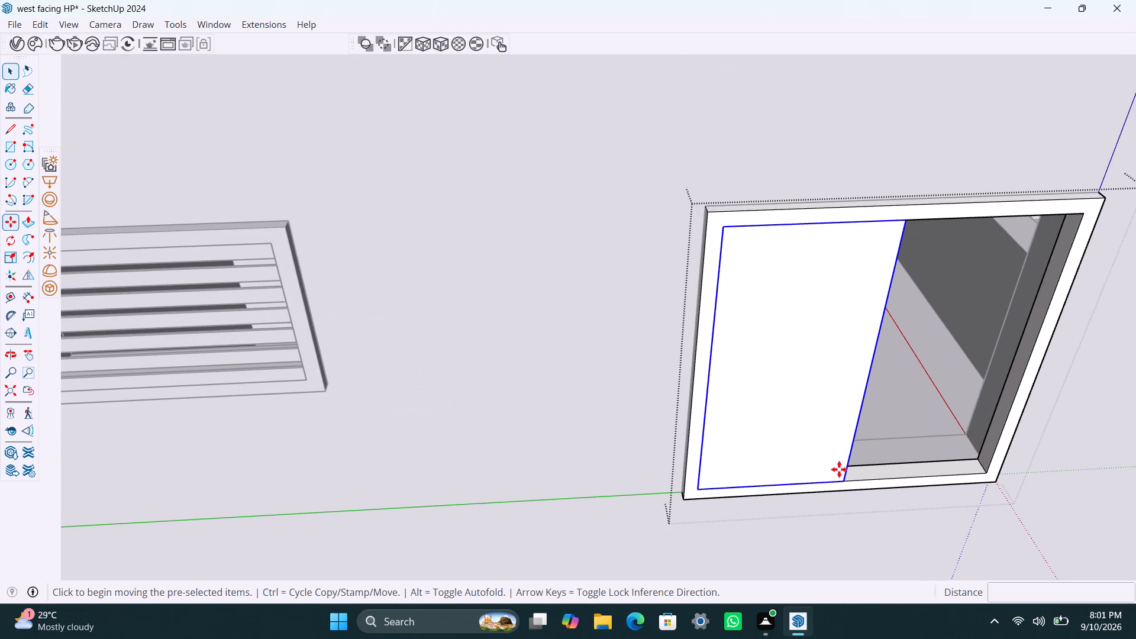
click(848, 475)
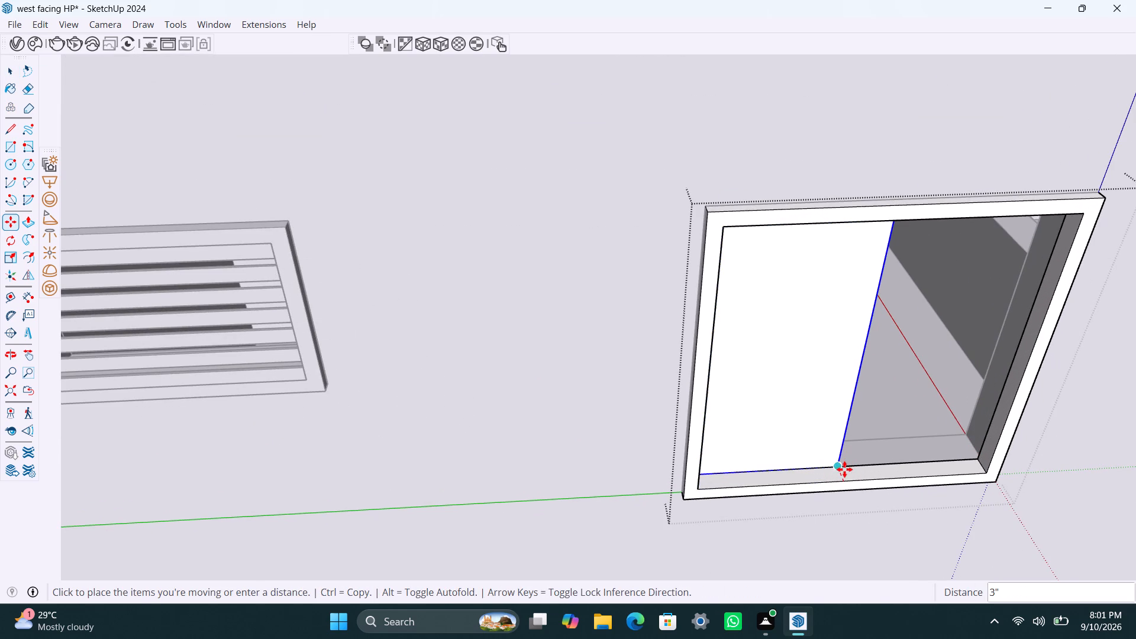
scroll(845, 469, up, 5)
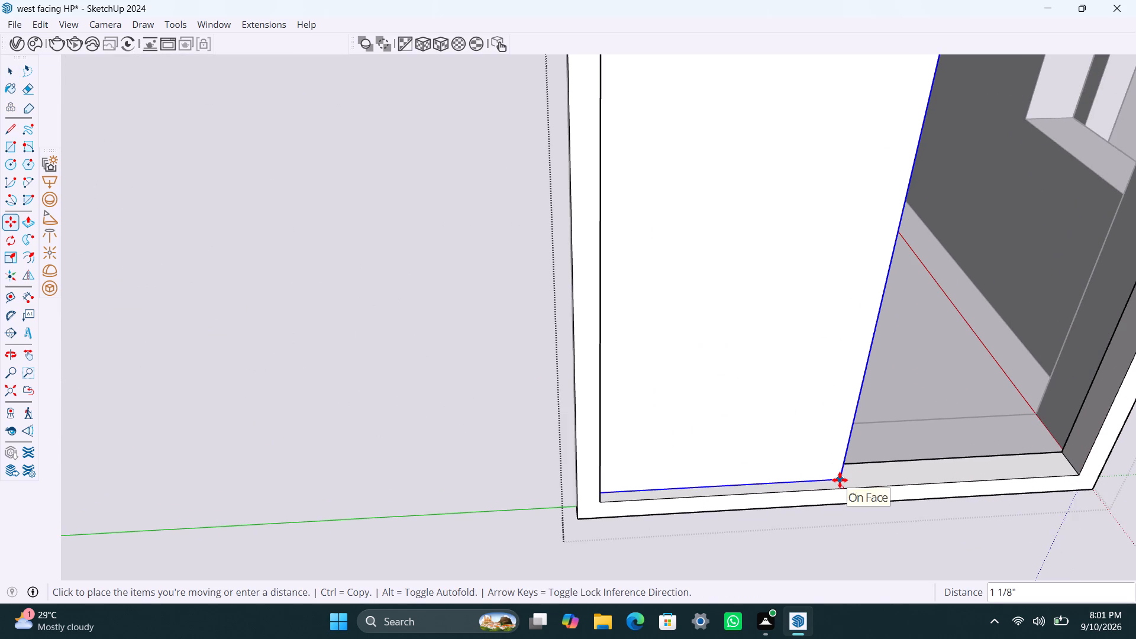
click(838, 477)
Copy the pane to the open half of the frame, from its bottom corner to the frame's bottom inner corner.
key(m)
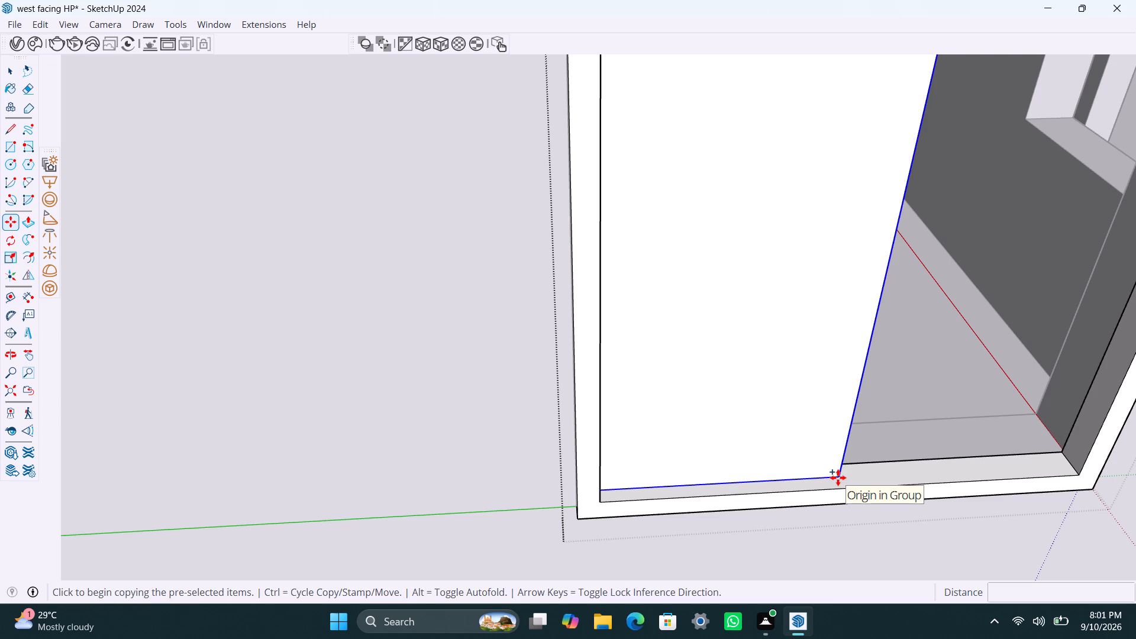
click(838, 477)
click(1073, 478)
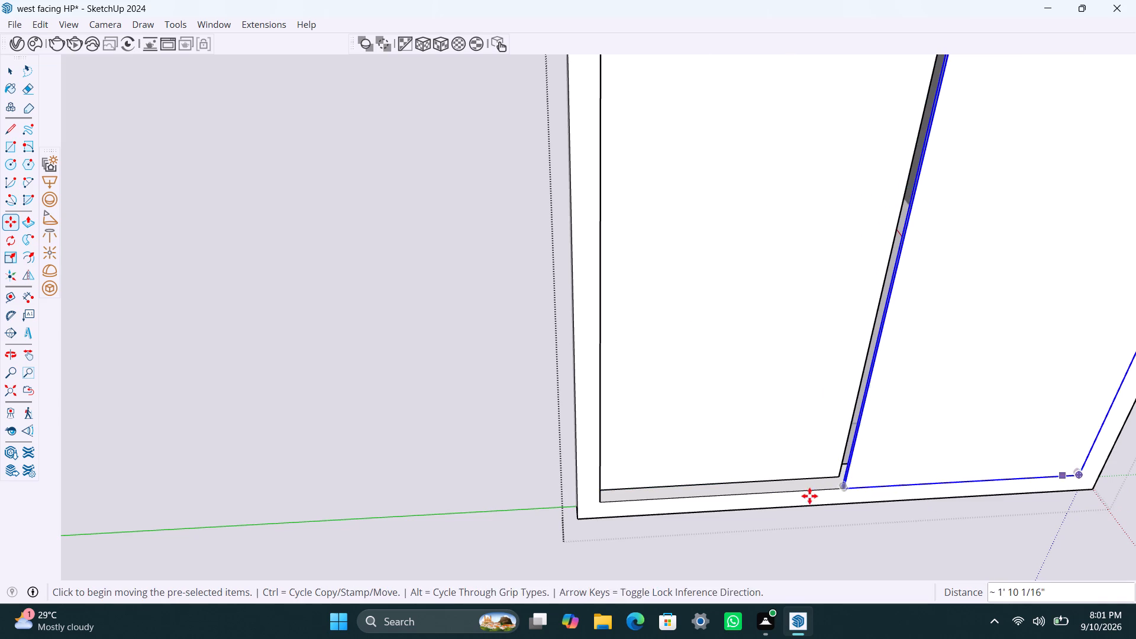
Move the copied pane inward into the frame's depth until it sits against the first pane.
scroll(808, 483, up, 8)
middle_drag(867, 476, 963, 502)
scroll(876, 460, up, 7)
click(880, 425)
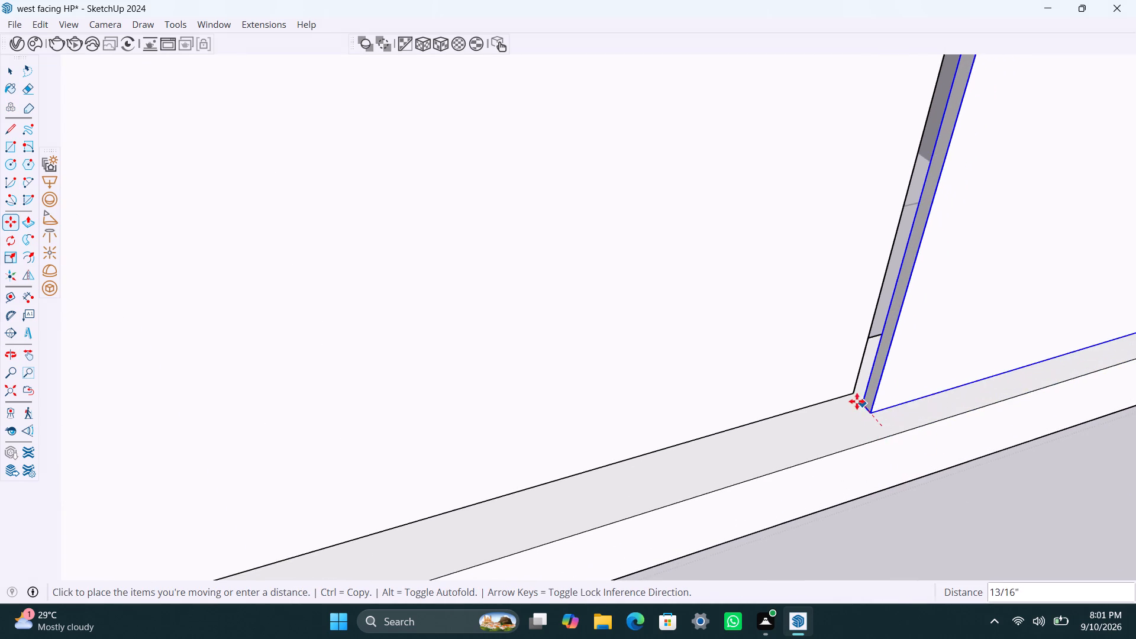
click(854, 397)
Save the model and close the finished two-pane window group.
scroll(768, 408, down, 16)
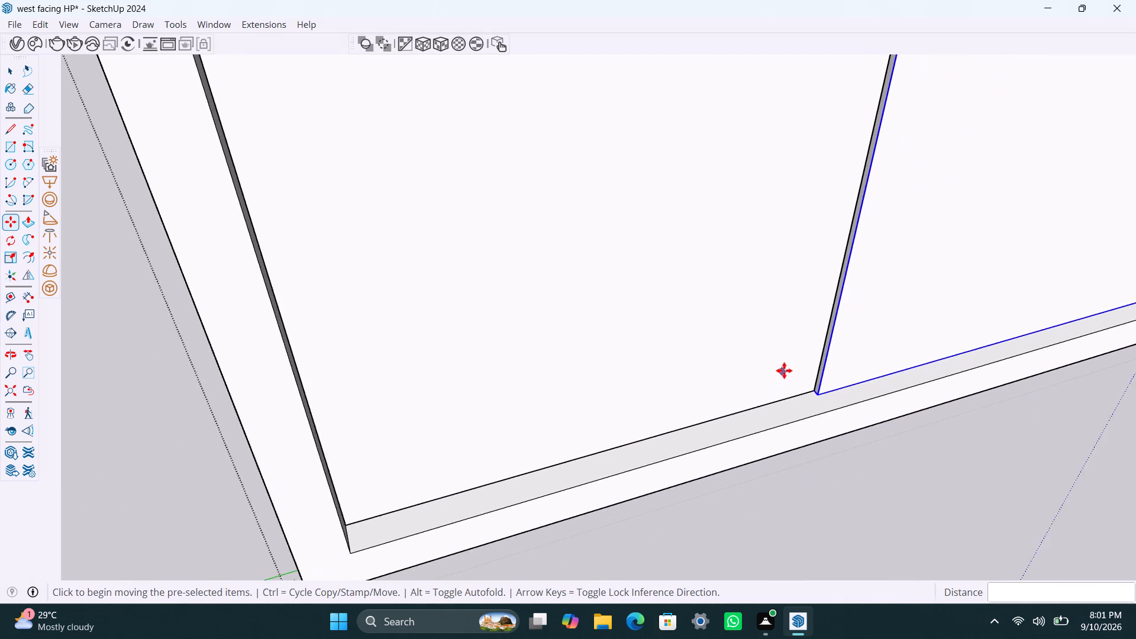
scroll(784, 370, down, 20)
scroll(784, 370, down, 4)
scroll(858, 362, down, 5)
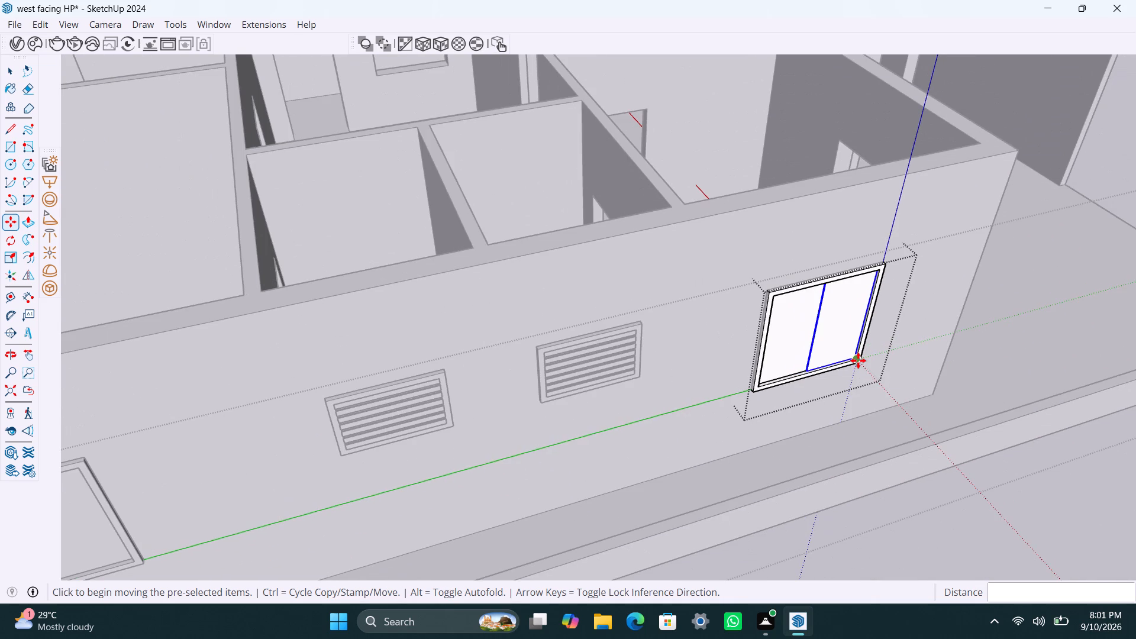
key(ctrl+s)
key(space)
click(991, 330)
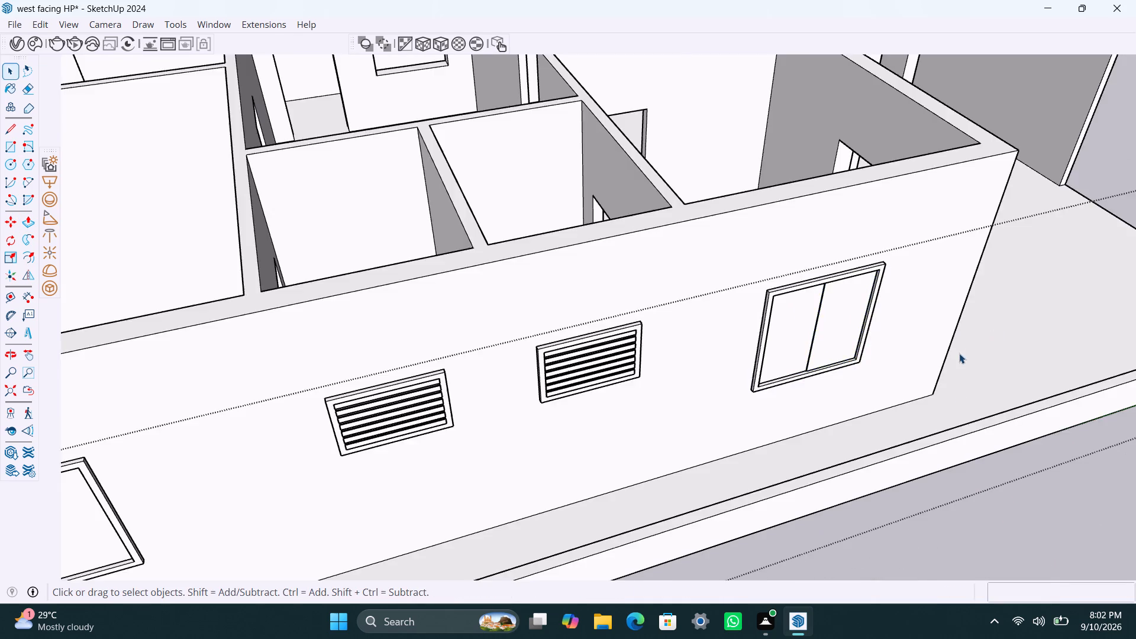
Draw a rectangle over the empty window opening in the wall around the corner, group it, and open the group.
scroll(956, 386, down, 8)
middle_drag(987, 359, 934, 344)
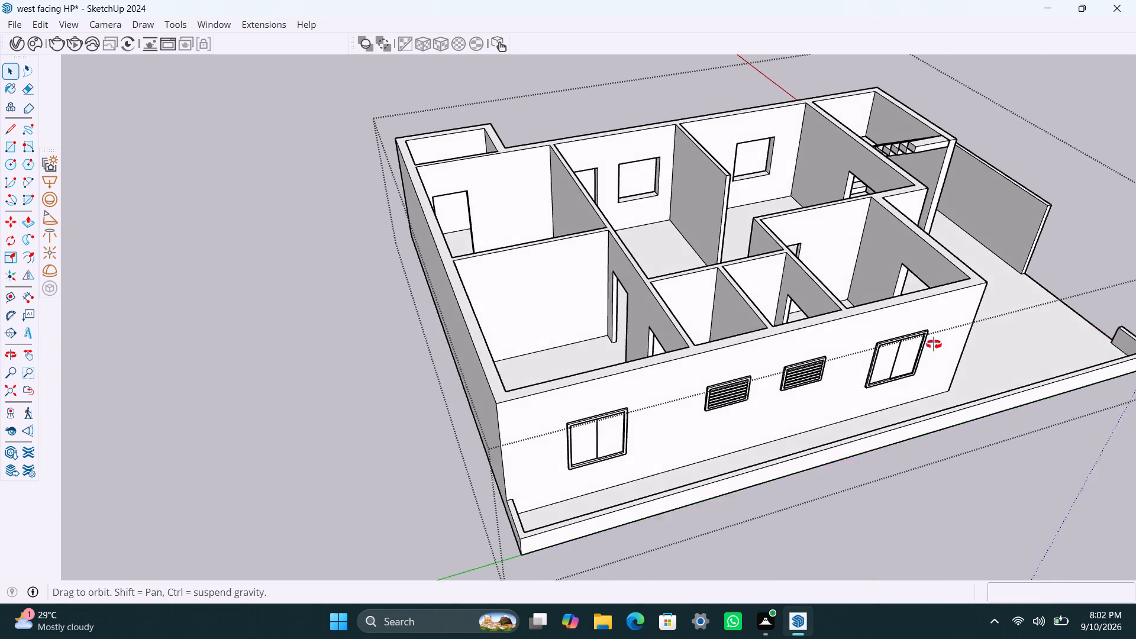
middle_drag(934, 344, 459, 230)
scroll(460, 280, up, 4)
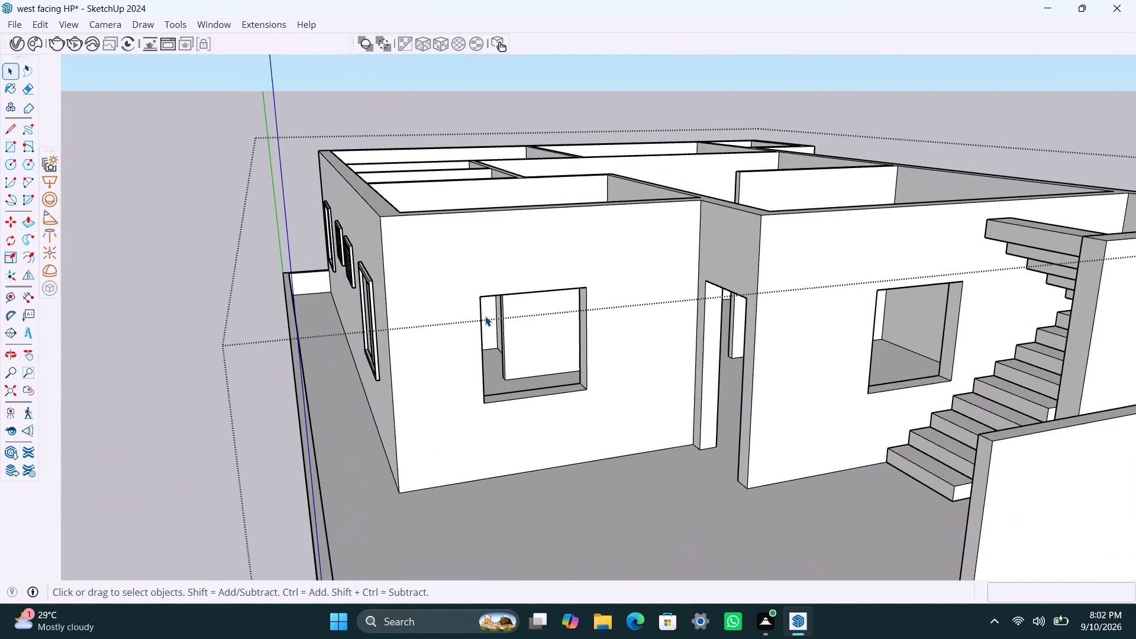
middle_drag(485, 316, 407, 317)
scroll(407, 317, up, 1)
key(r)
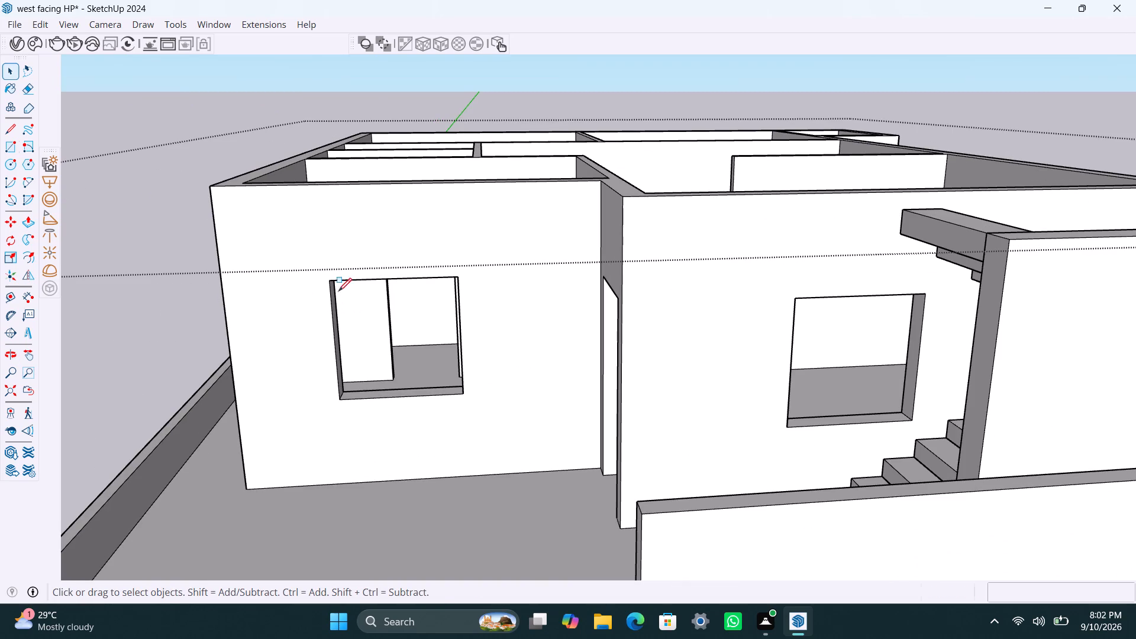
click(334, 282)
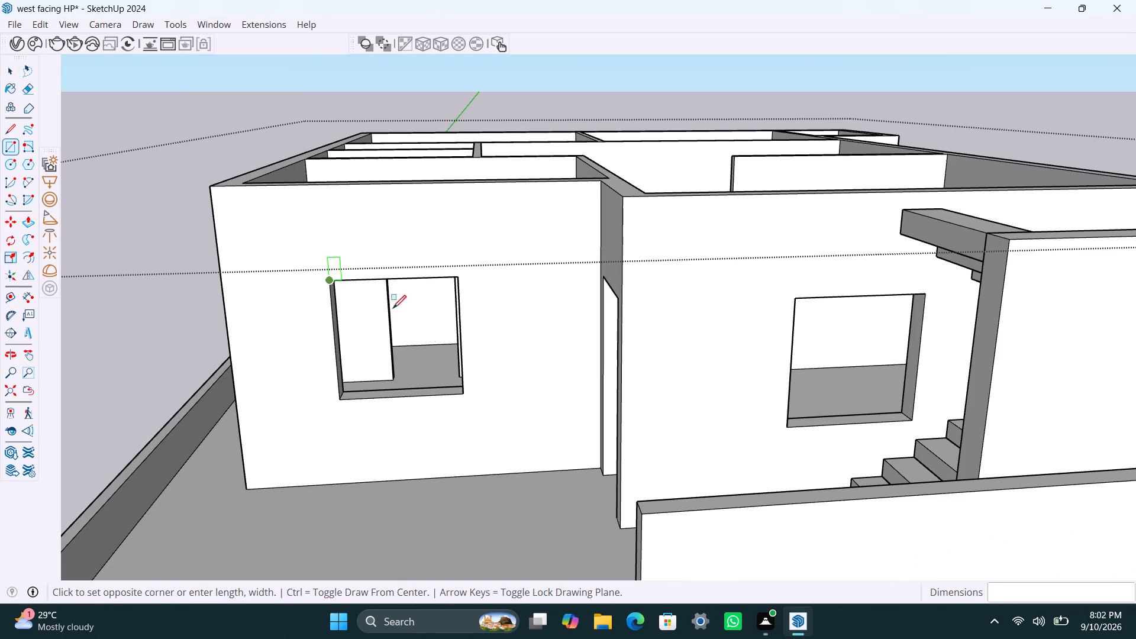
click(460, 392)
key(space)
double_click(408, 357)
right_click(408, 355)
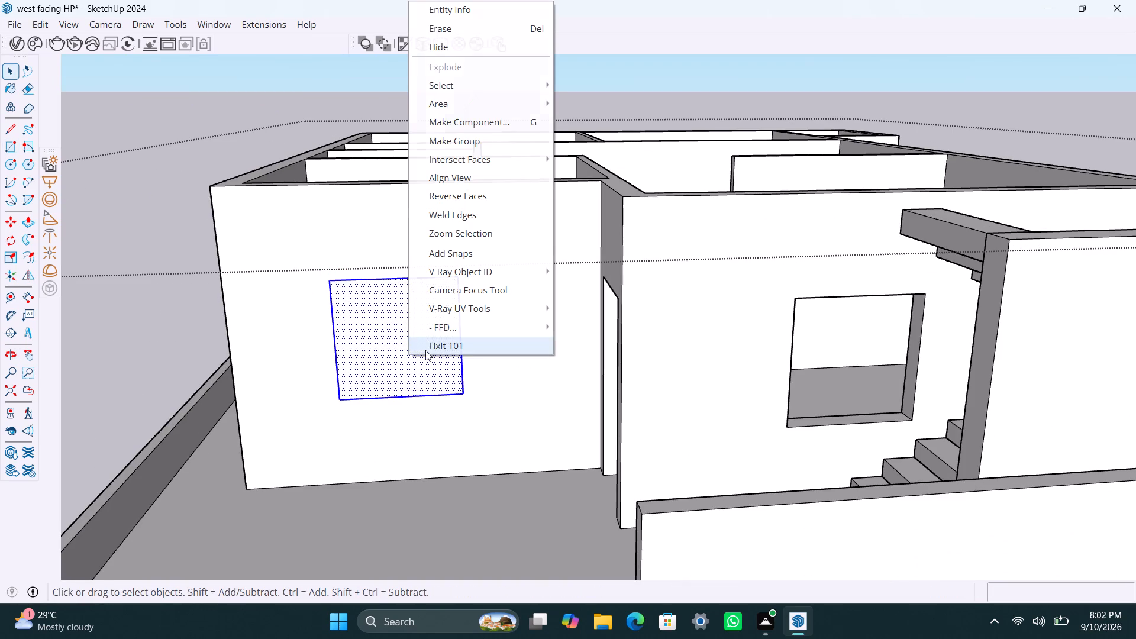
click(463, 140)
triple_click(367, 314)
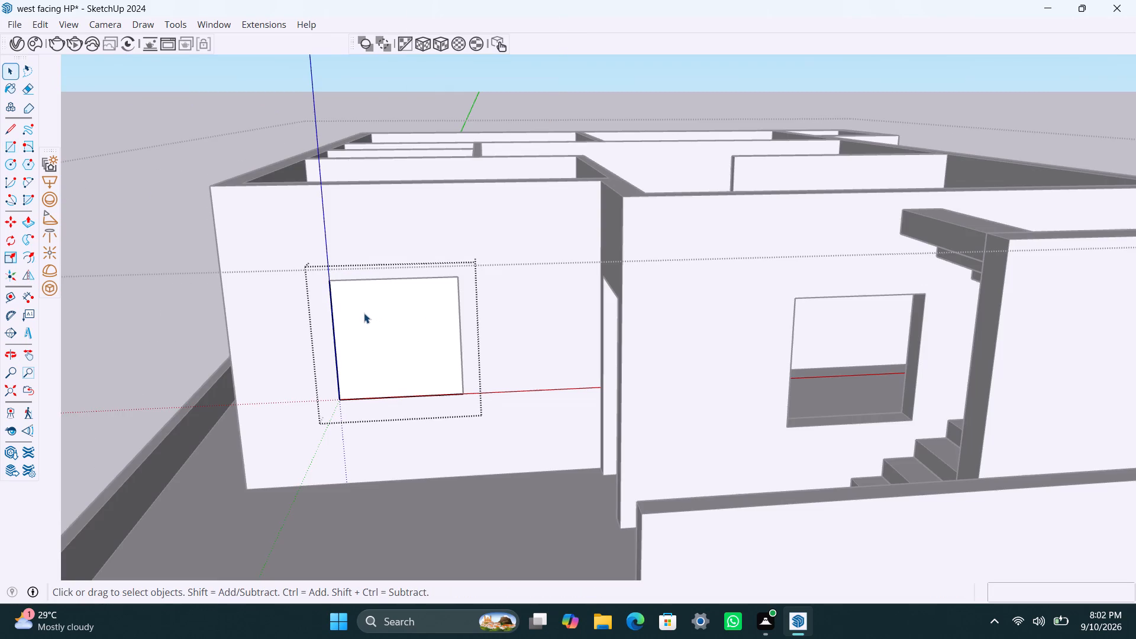
Offset the rectangle's outline 2" inward and delete the inner face, leaving only the frame face.
key(f)
click(364, 313)
text(2")
key(Return)
key(space)
click(420, 336)
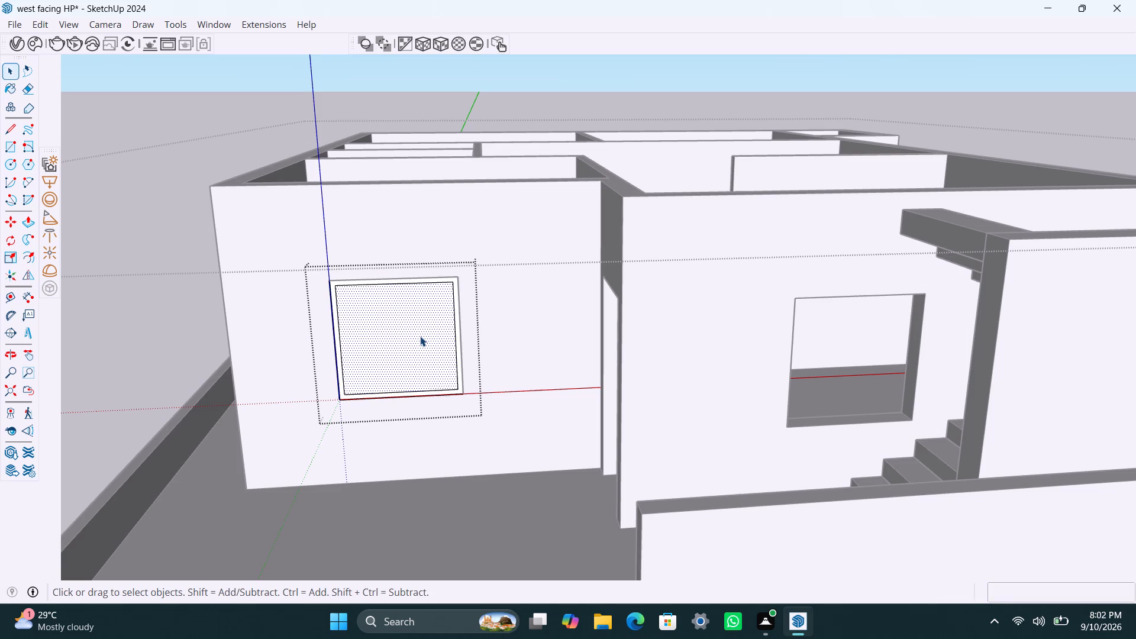
key(Delete)
Extrude the frame face 1.5", and extrude it by another 1.5".
scroll(326, 357, up, 7)
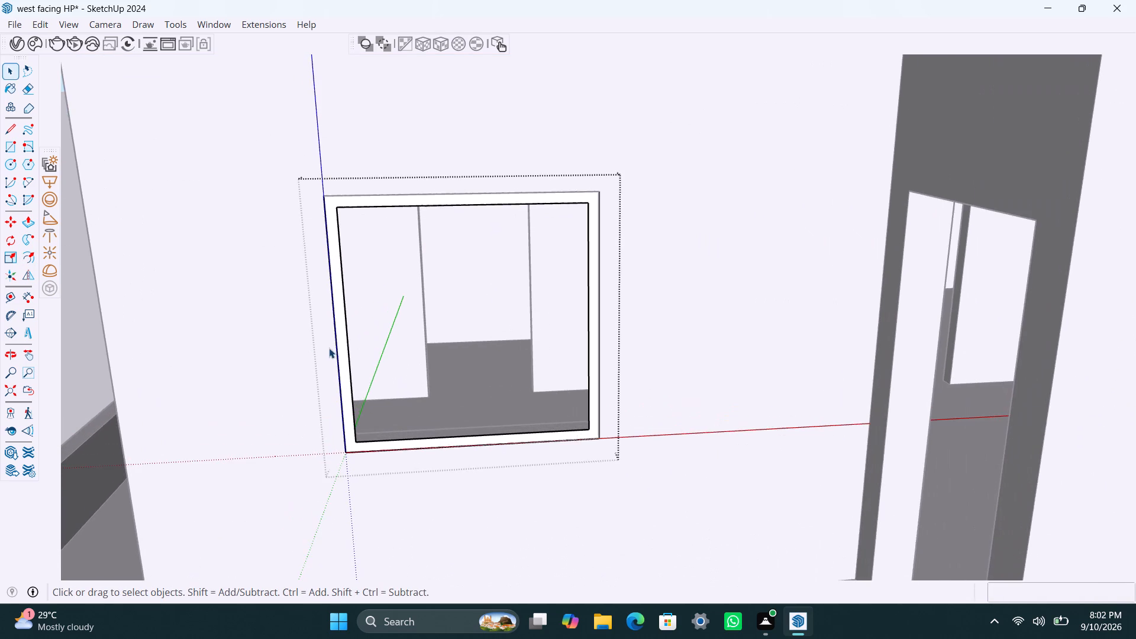
scroll(332, 337, up, 2)
click(339, 311)
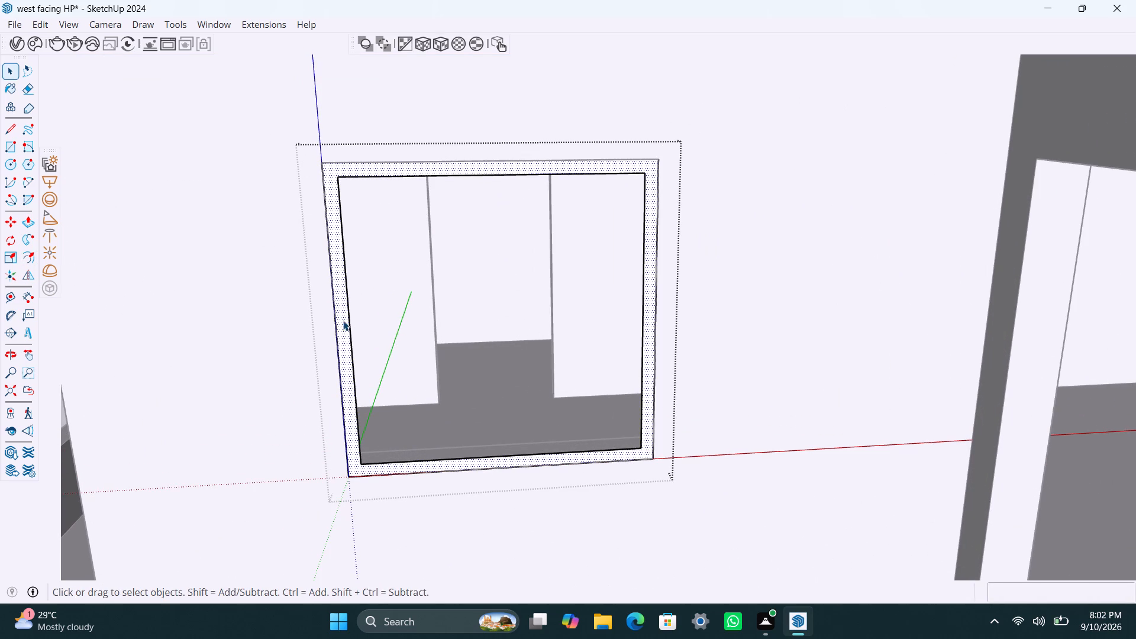
key(p)
click(343, 321)
text(1.5")
key(Return)
click(341, 325)
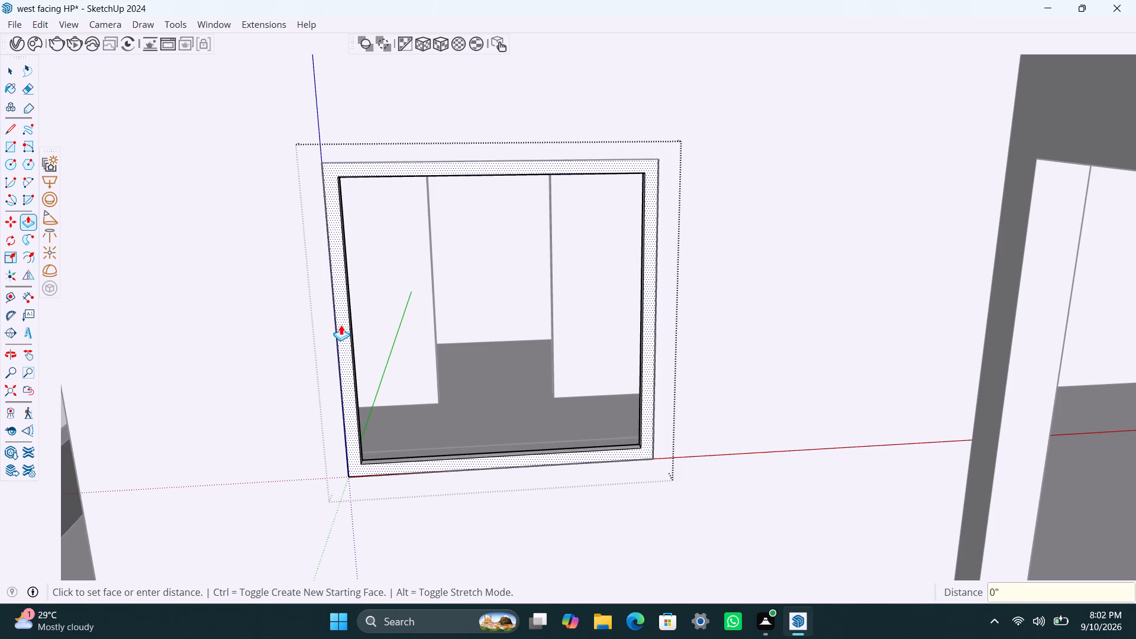
key(1)
text(.5")
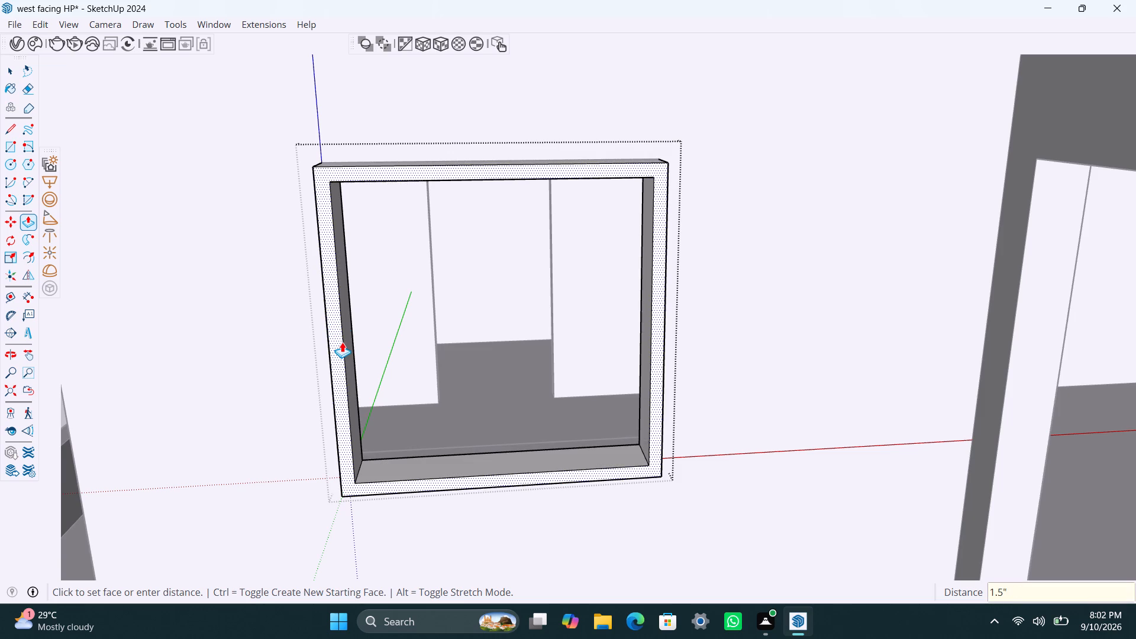
key(Return)
key(space)
Draw a pane rectangle over half of the frame opening, delete the face in the other half, and group the pane.
key(r)
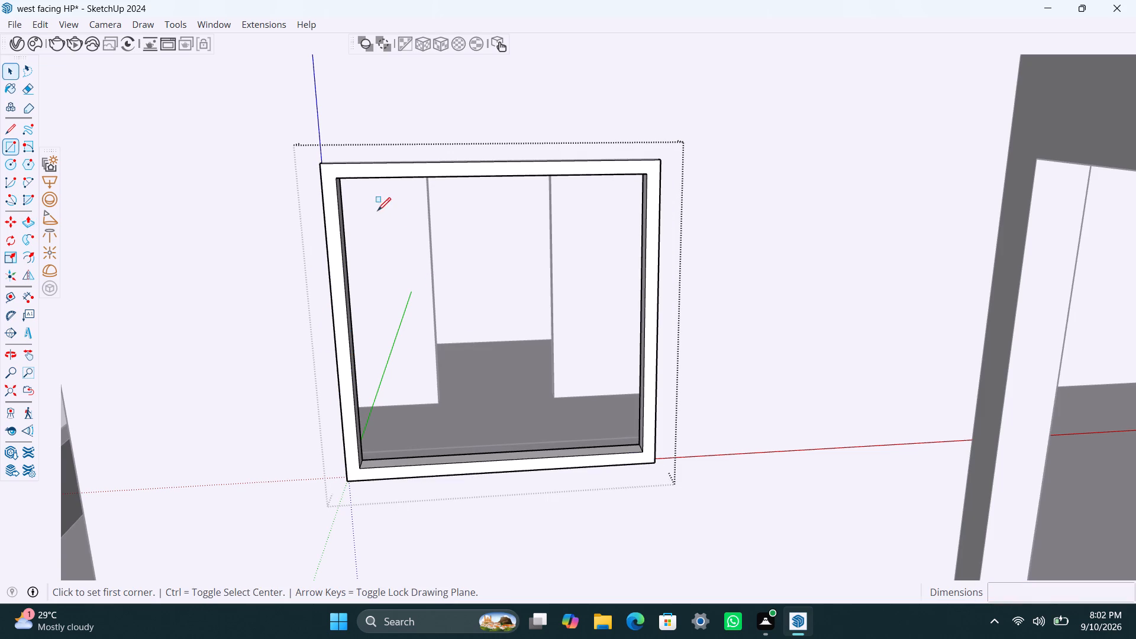
click(344, 177)
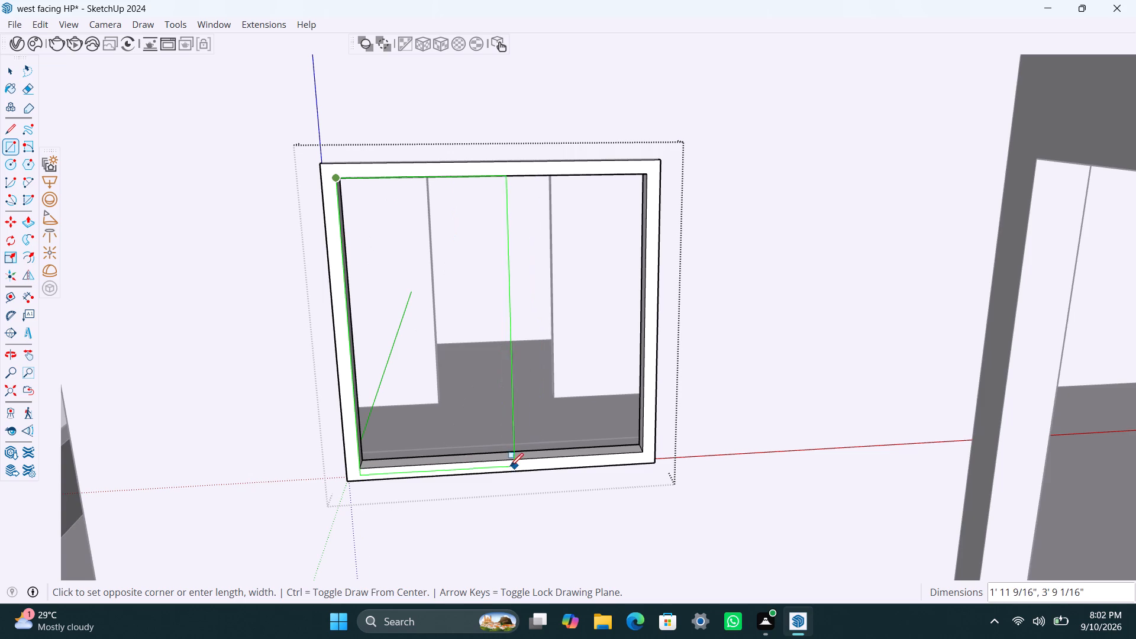
click(501, 459)
key(space)
click(544, 422)
key(Delete)
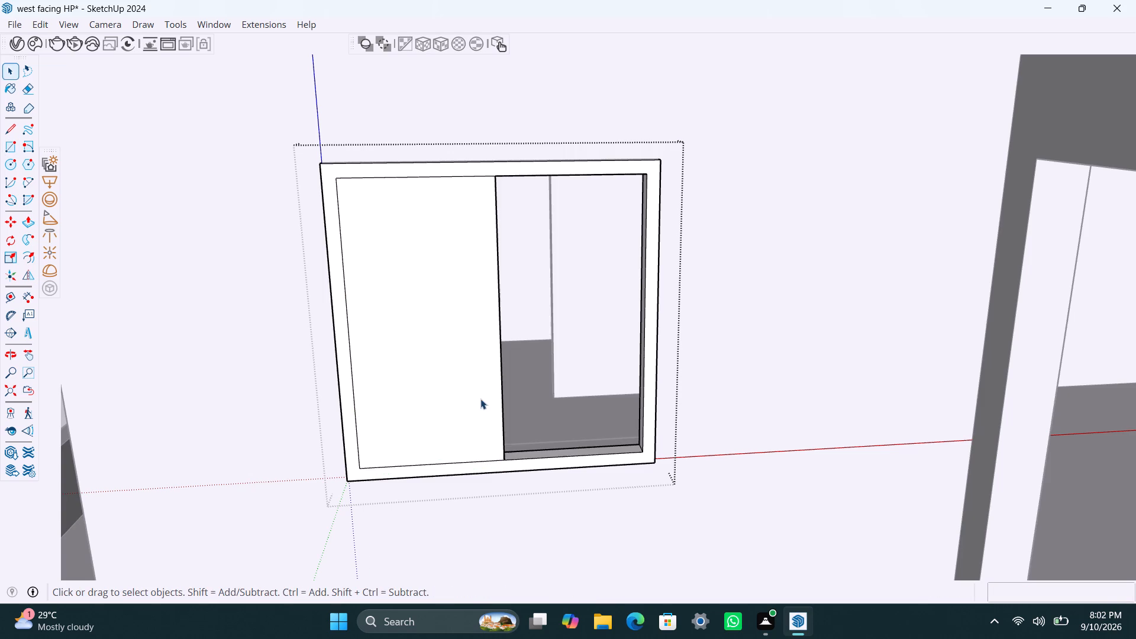
double_click(474, 395)
right_click(474, 395)
click(524, 185)
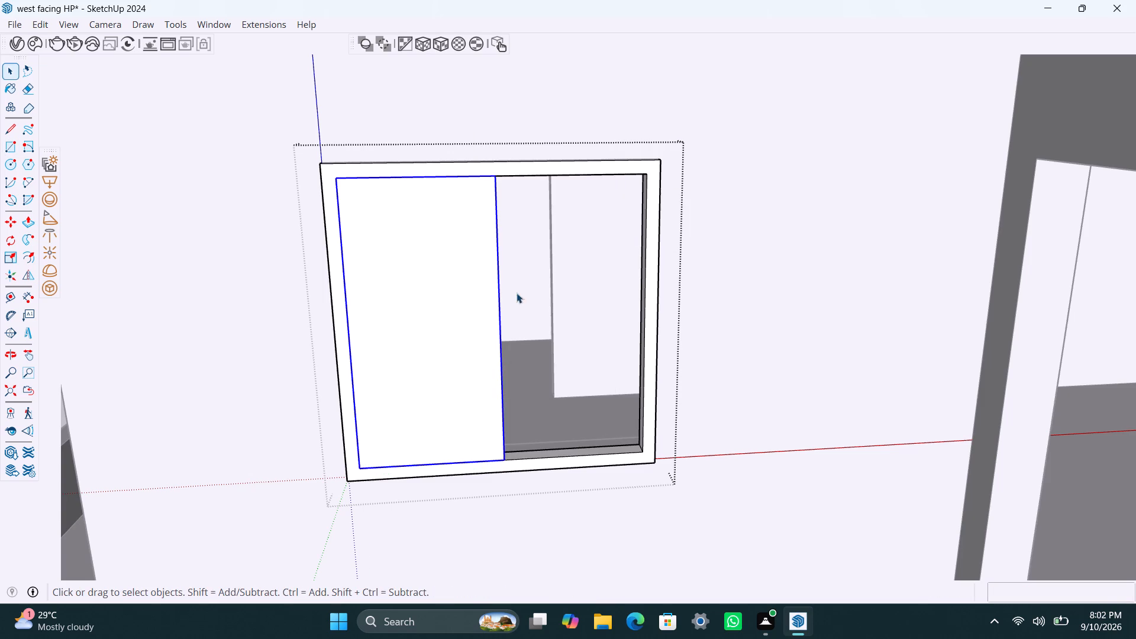
Extrude the pane 8 mm and close its group.
triple_click(481, 312)
click(482, 315)
key(p)
click(491, 301)
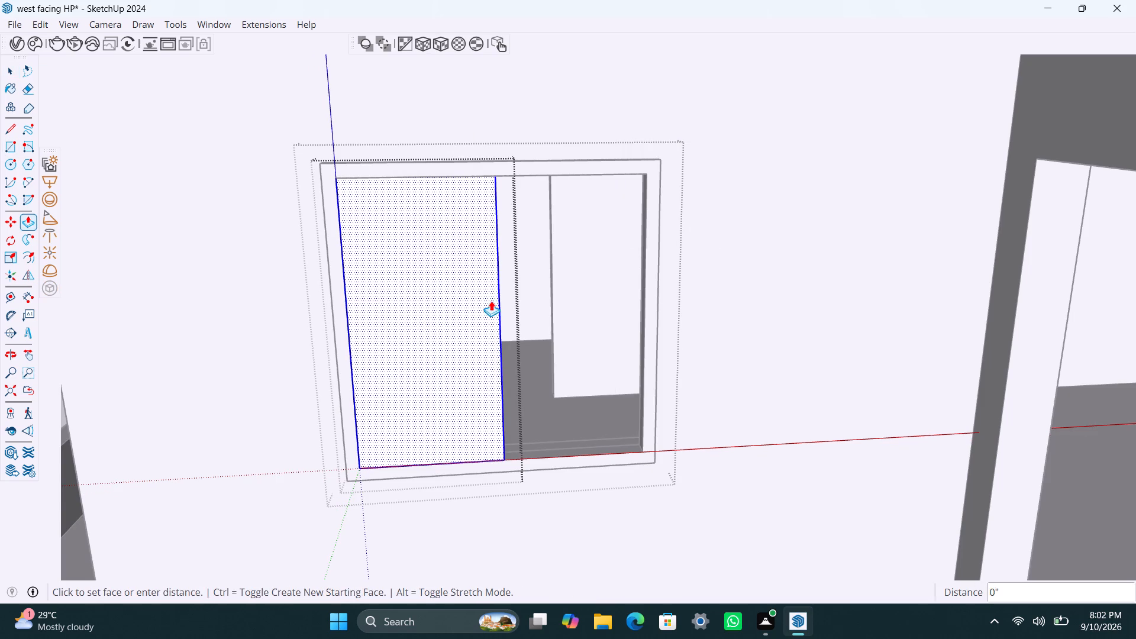
text(8mm)
key(Return)
key(space)
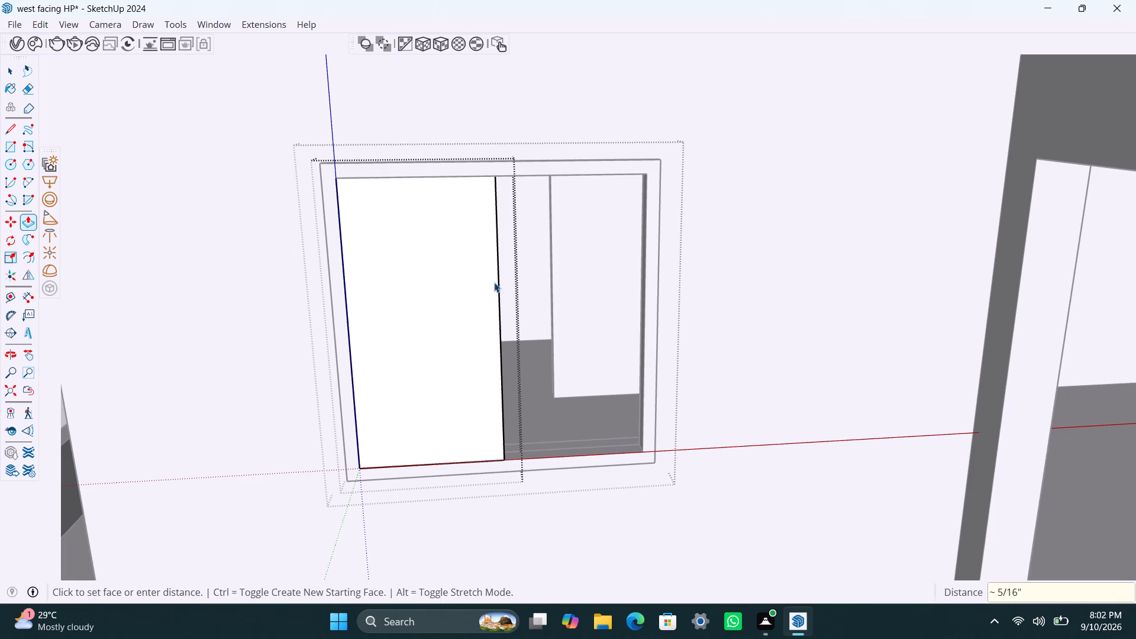
click(722, 469)
Move the pane from its bottom corner inward into the depth of the frame.
scroll(493, 461, up, 2)
middle_drag(505, 446, 479, 500)
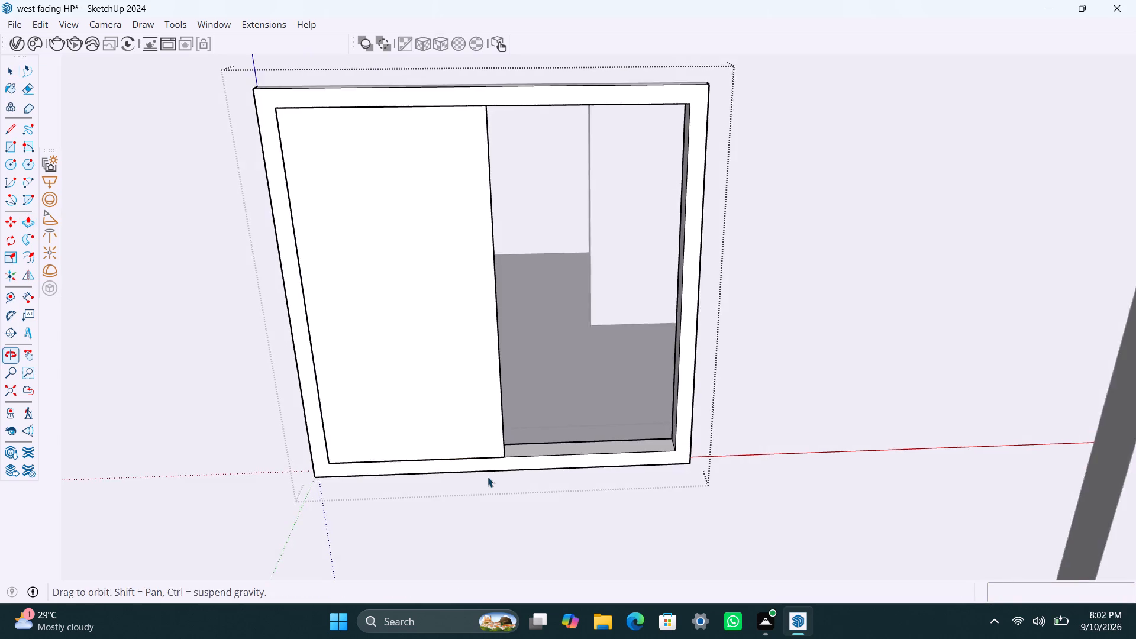
scroll(504, 441, up, 6)
click(479, 446)
key(m)
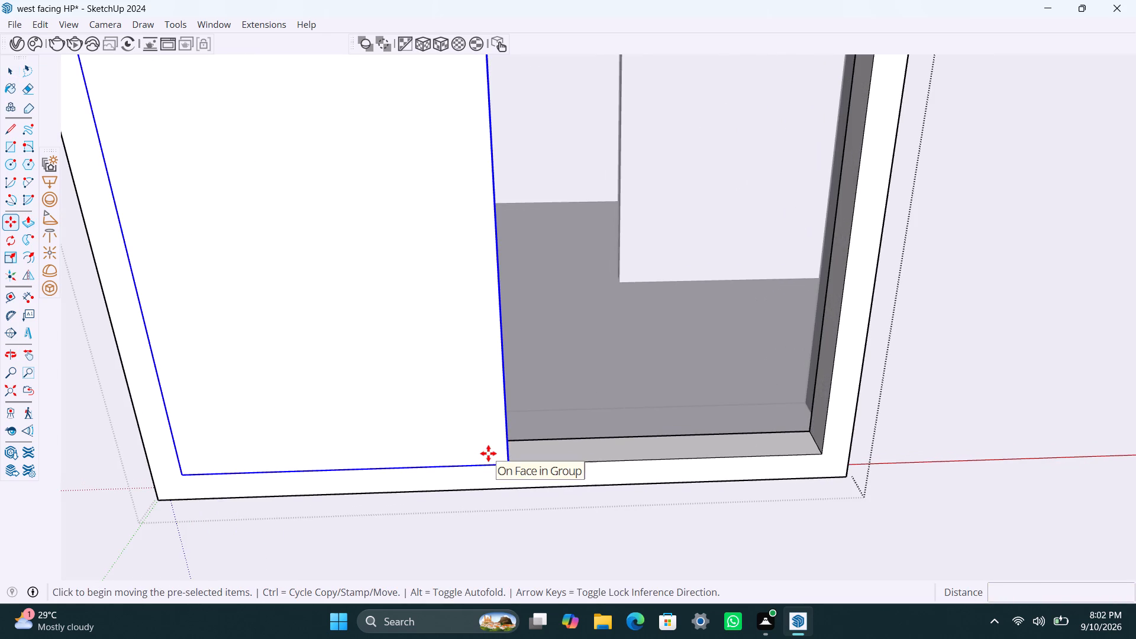
key(Escape)
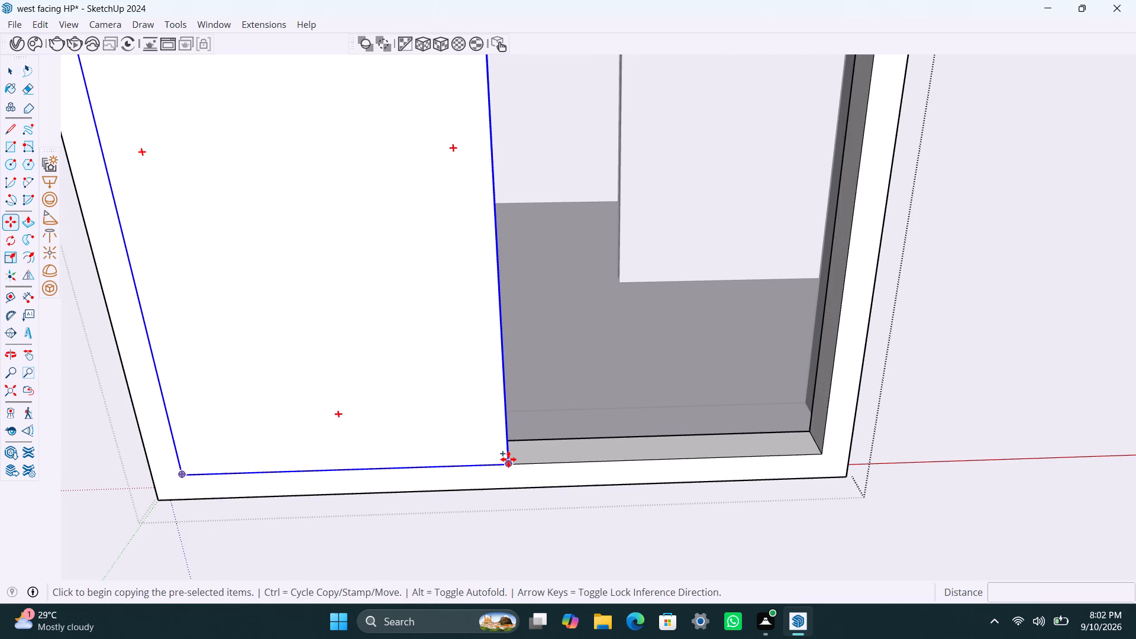
key(m)
click(508, 459)
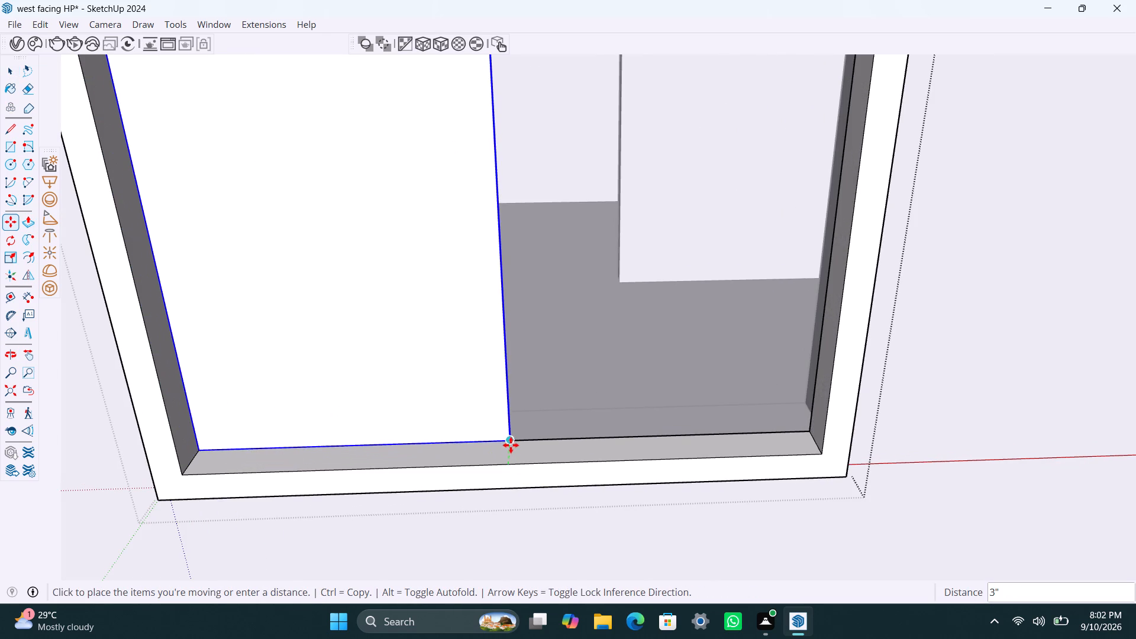
click(512, 450)
Copy the pane about 1' 10 1/16" to the open half, from its bottom corner to the frame's bottom inner corner.
key(m)
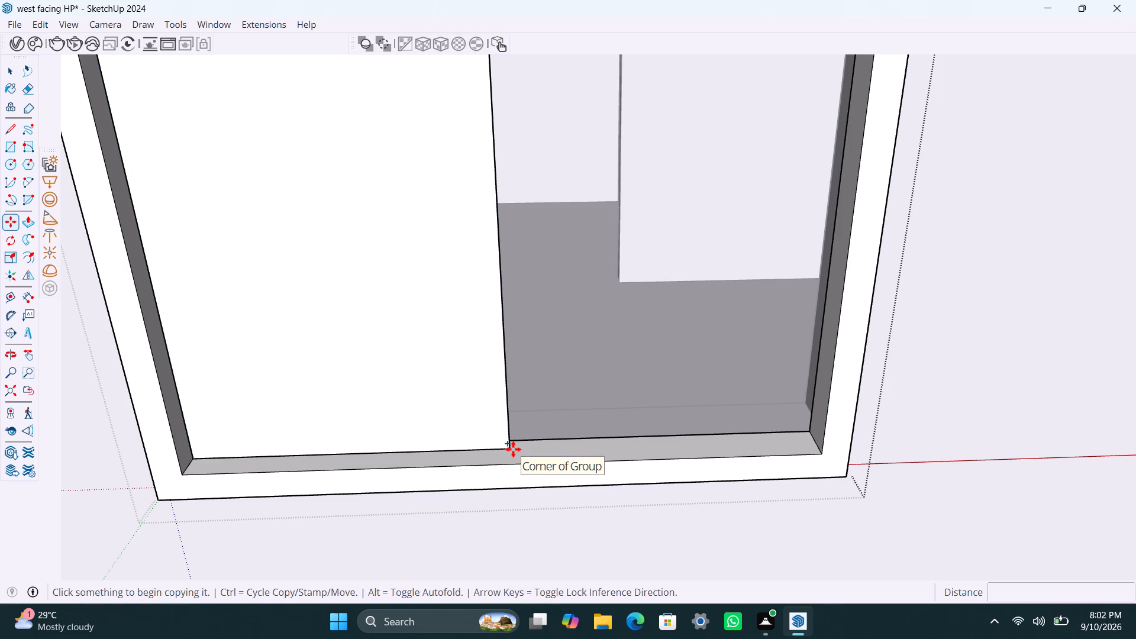
click(513, 449)
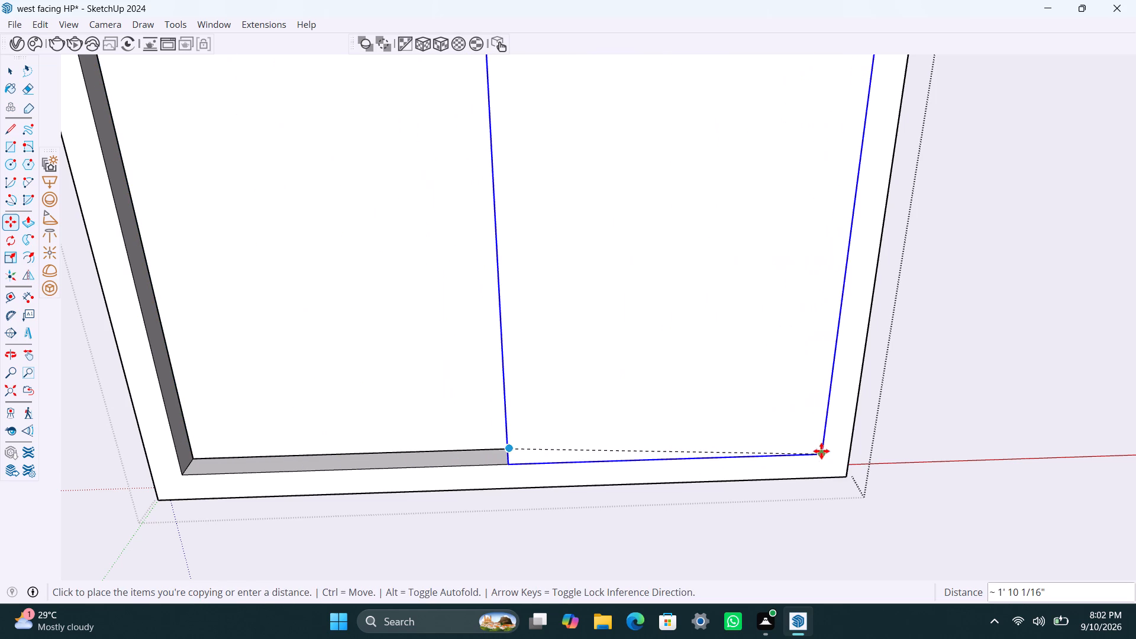
click(821, 451)
Move the copied pane about 1 11/16" inward so it sits against the first pane.
scroll(544, 440, up, 4)
middle_drag(469, 443, 633, 495)
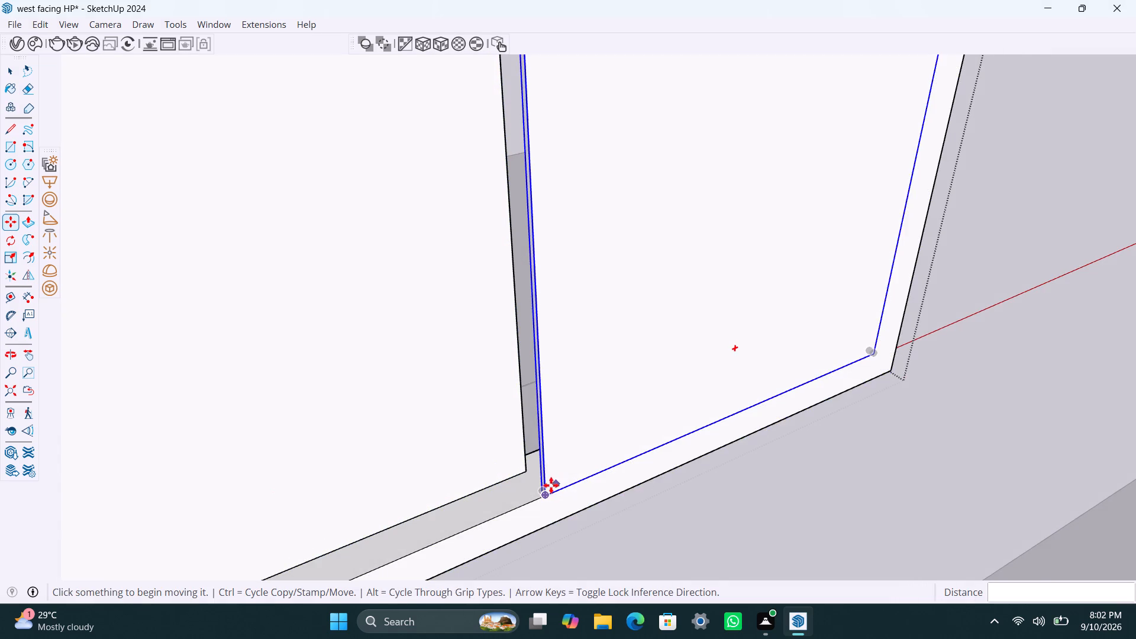
scroll(543, 485, up, 8)
click(541, 486)
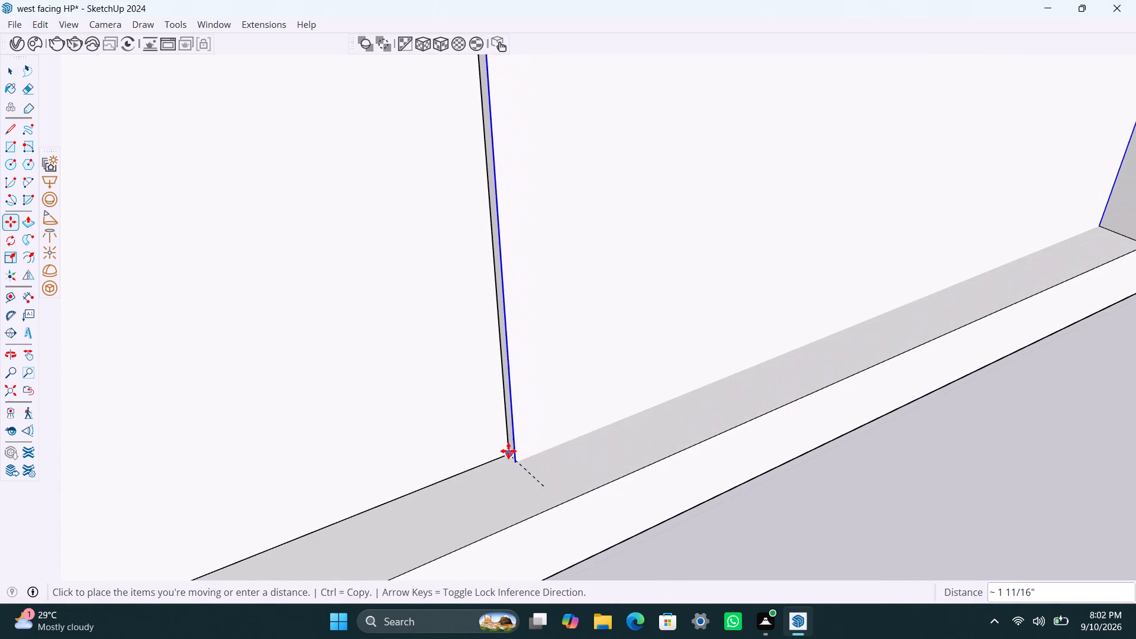
click(508, 451)
Save the model and close the completed window group.
scroll(590, 373, down, 20)
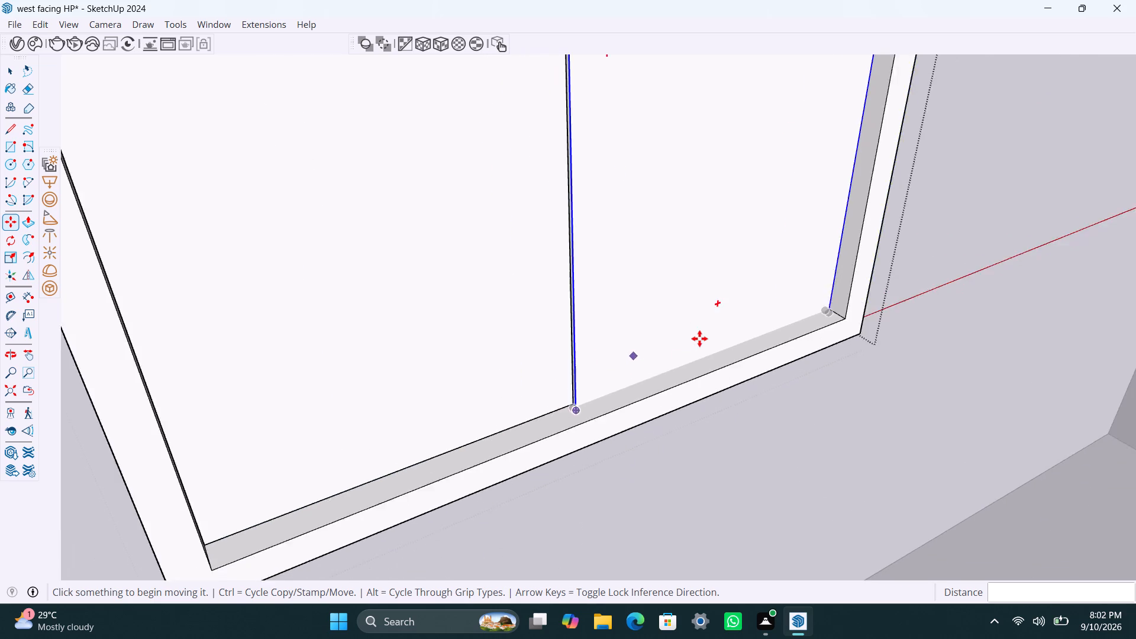
scroll(699, 338, down, 18)
middle_drag(787, 343, 758, 347)
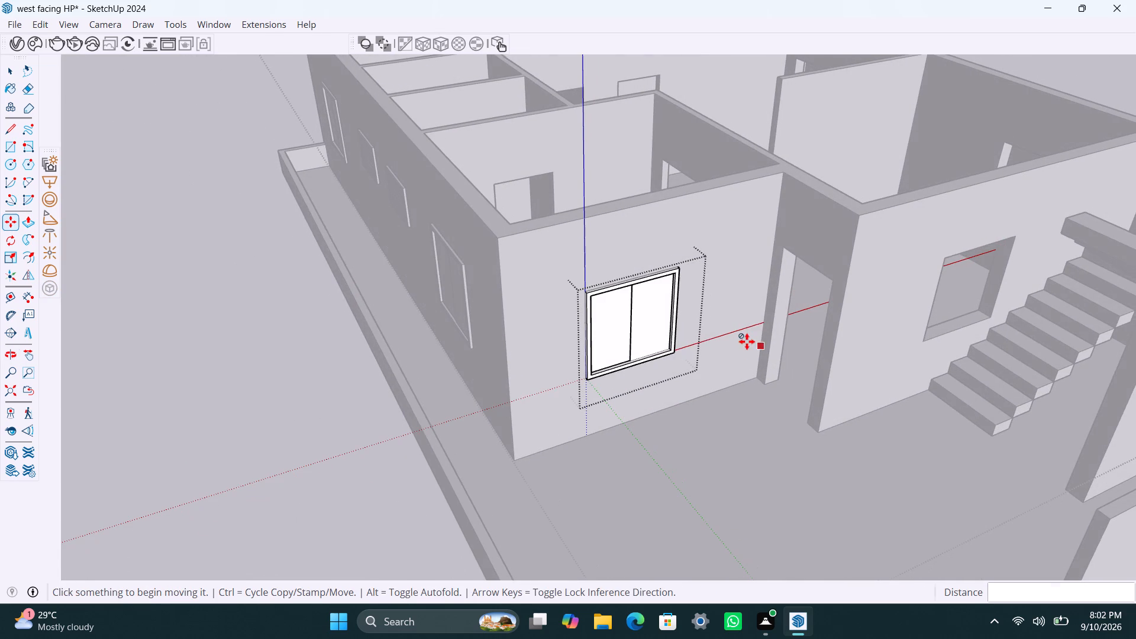
key(ctrl+s)
key(space)
scroll(809, 435, down, 2)
middle_drag(773, 434, 728, 428)
click(790, 486)
Draw a rectangle over the empty window opening beside the staircase.
scroll(850, 415, down, 2)
middle_drag(840, 401, 782, 386)
scroll(831, 323, up, 2)
middle_drag(818, 318, 802, 288)
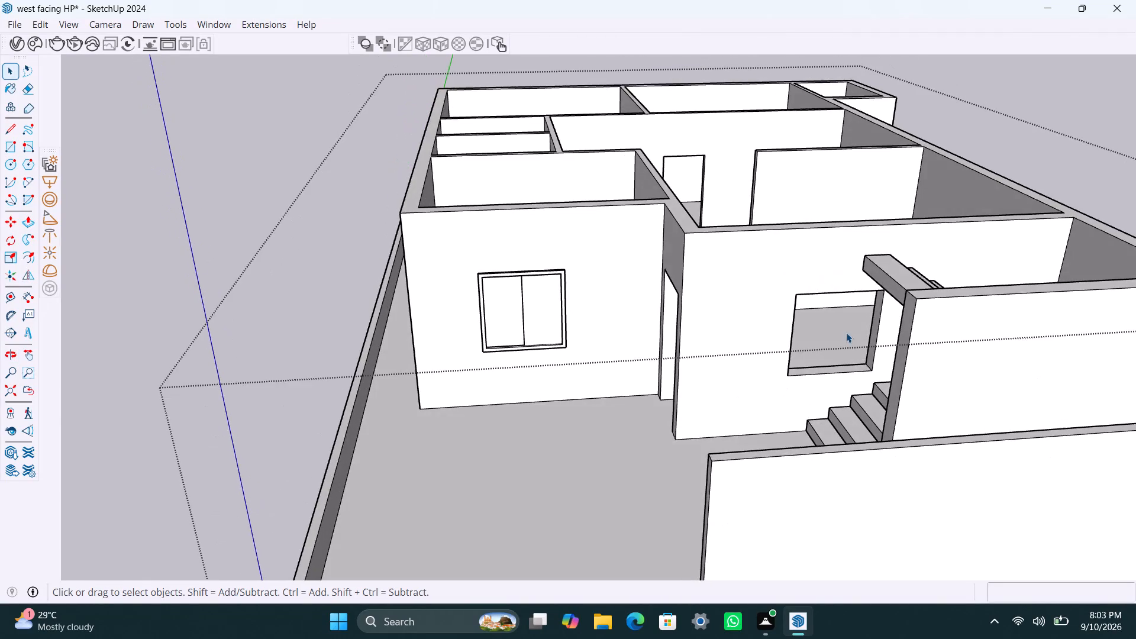
scroll(846, 331, up, 2)
key(r)
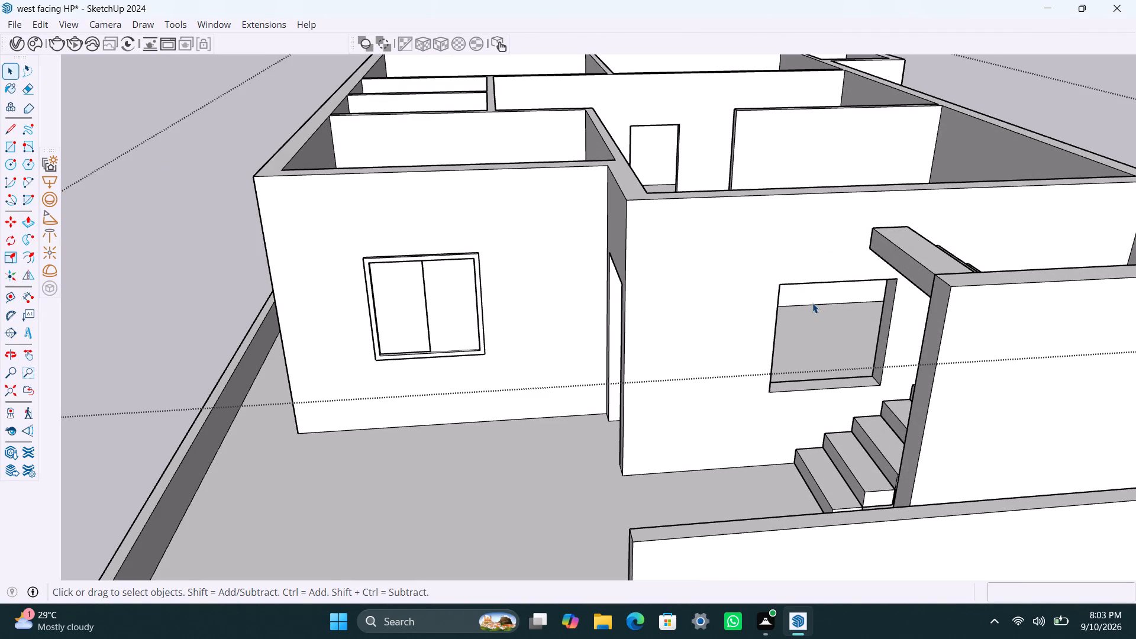
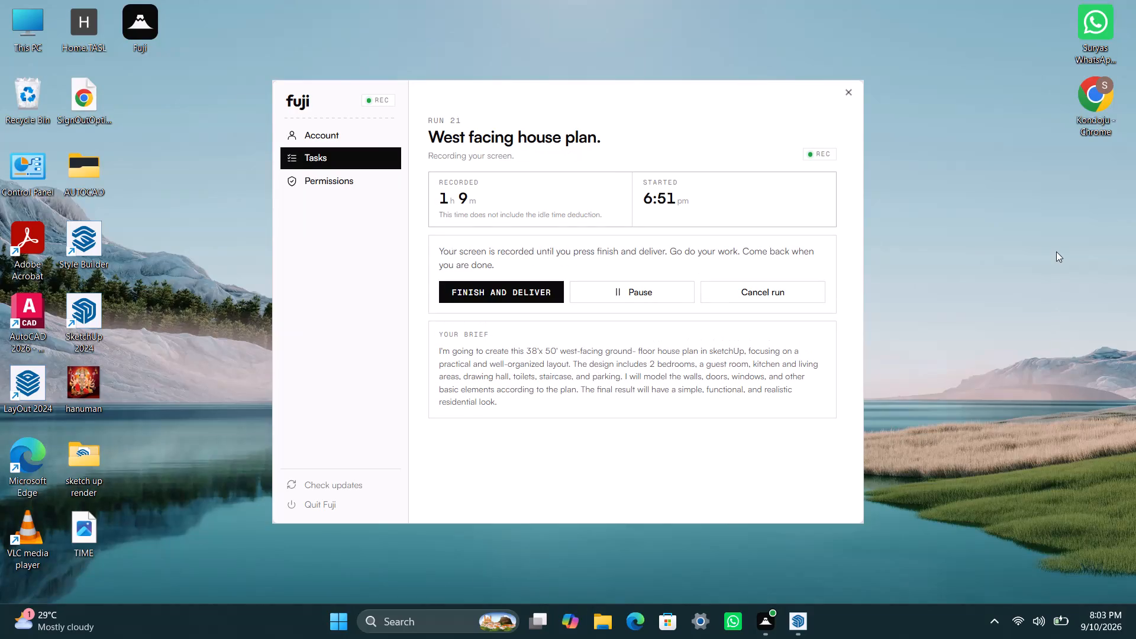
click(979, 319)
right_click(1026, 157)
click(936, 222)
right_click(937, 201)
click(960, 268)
Switch to SketchUp, draw a 4' by 4' rectangle over the empty window opening beside the staircase, and make it a group.
click(790, 611)
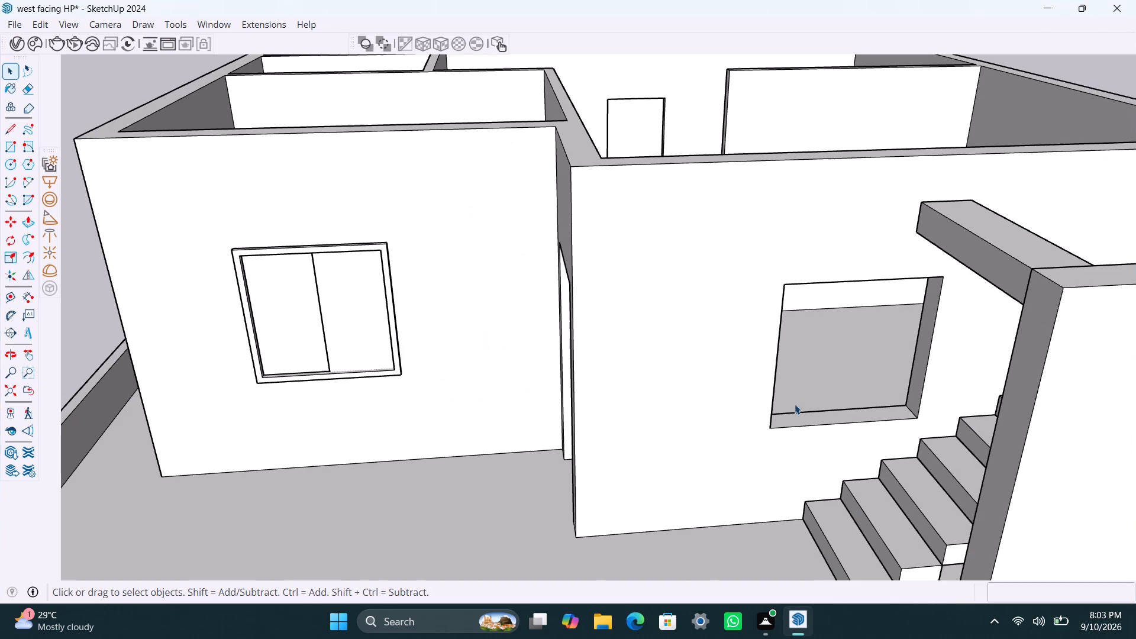
key(r)
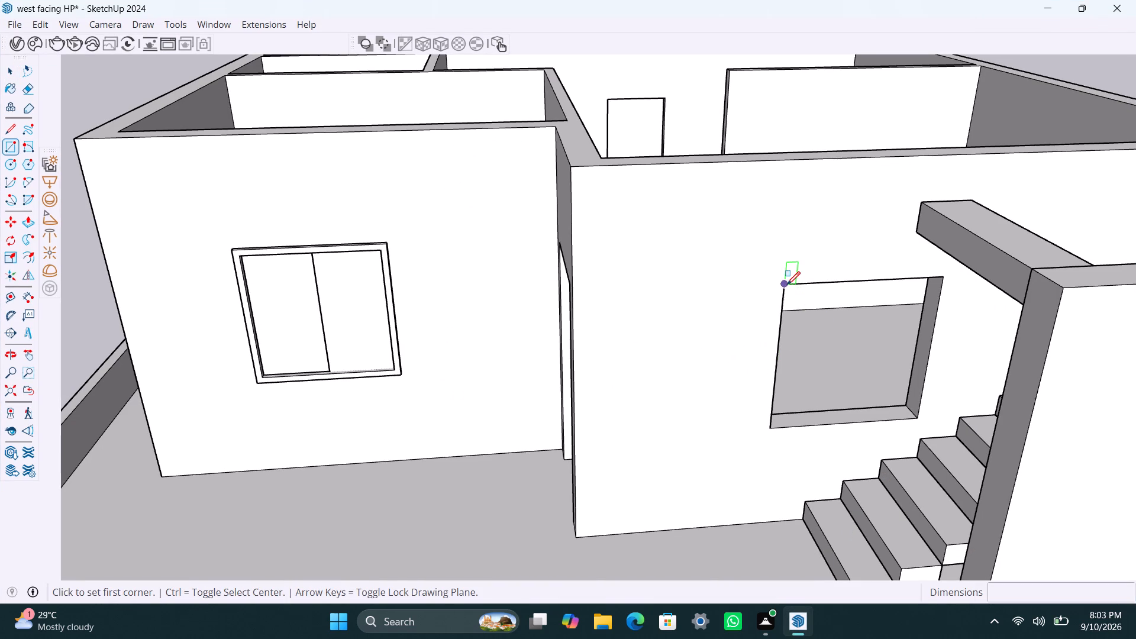
click(787, 285)
click(917, 418)
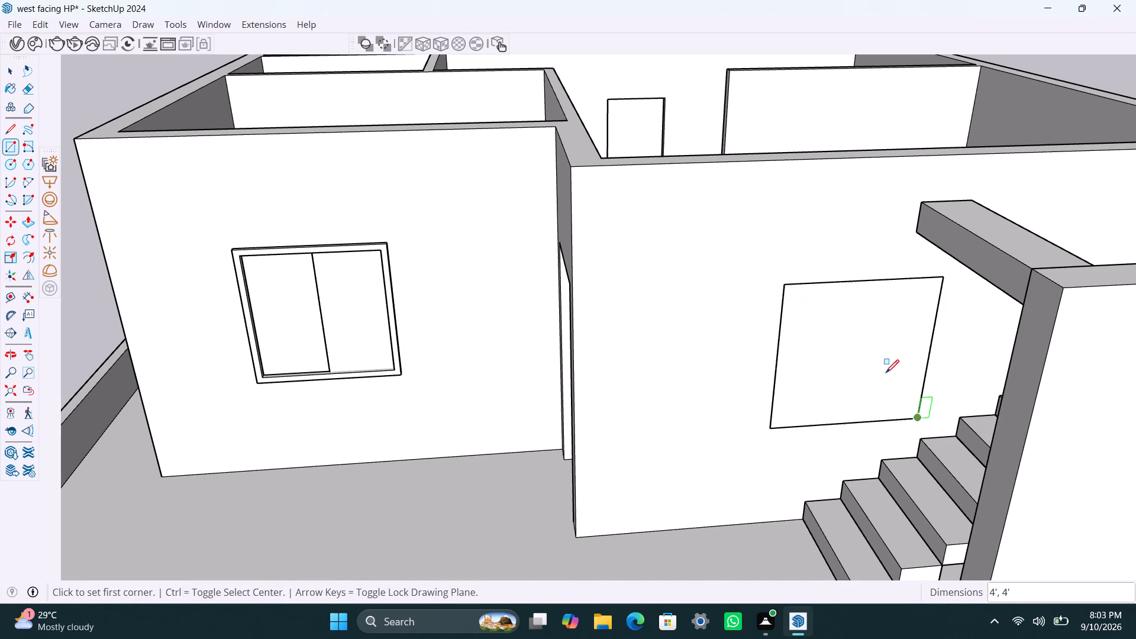
key(space)
double_click(876, 361)
right_click(876, 360)
click(925, 164)
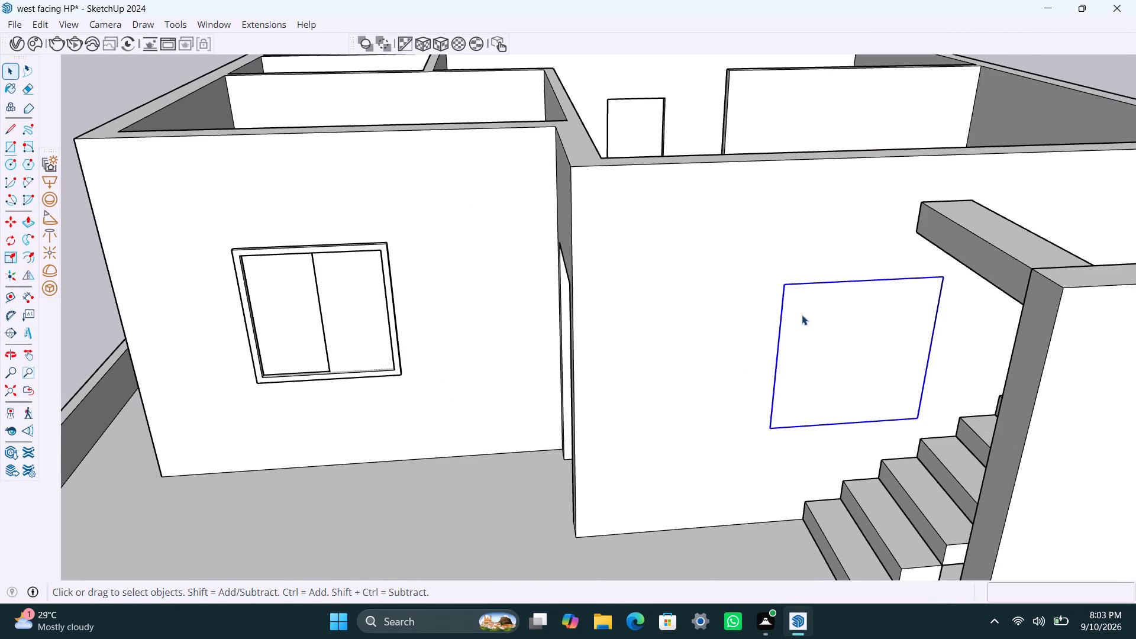
Inside the new group, offset the rectangle's edges 2" inward and delete the inner face to leave a frame.
triple_click(801, 319)
click(802, 320)
key(f)
click(802, 320)
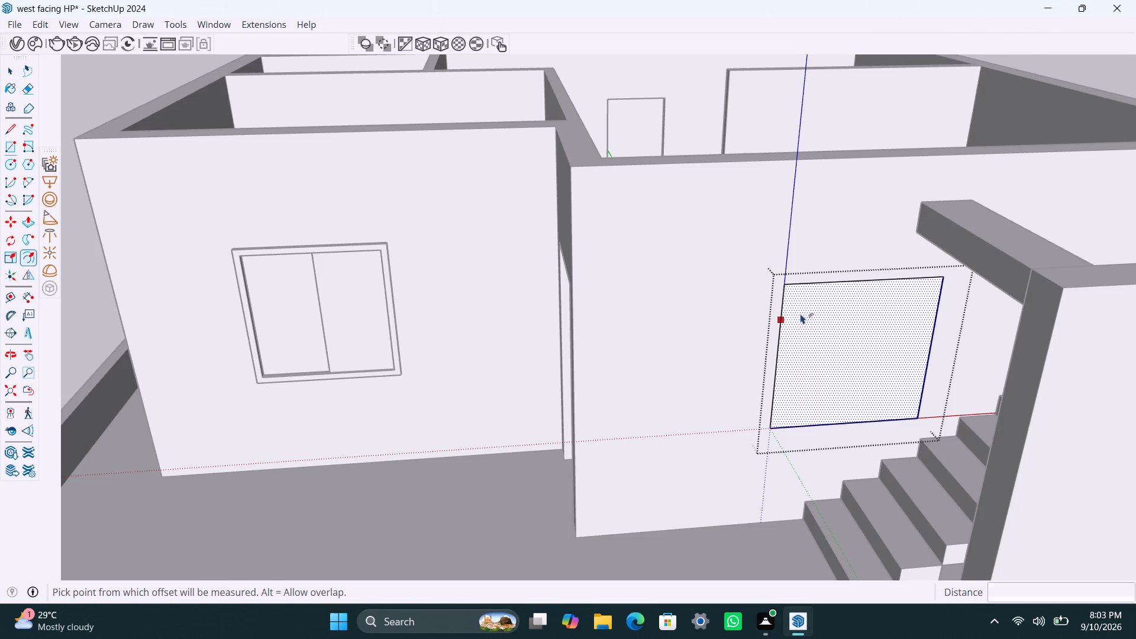
text(2")
key(Return)
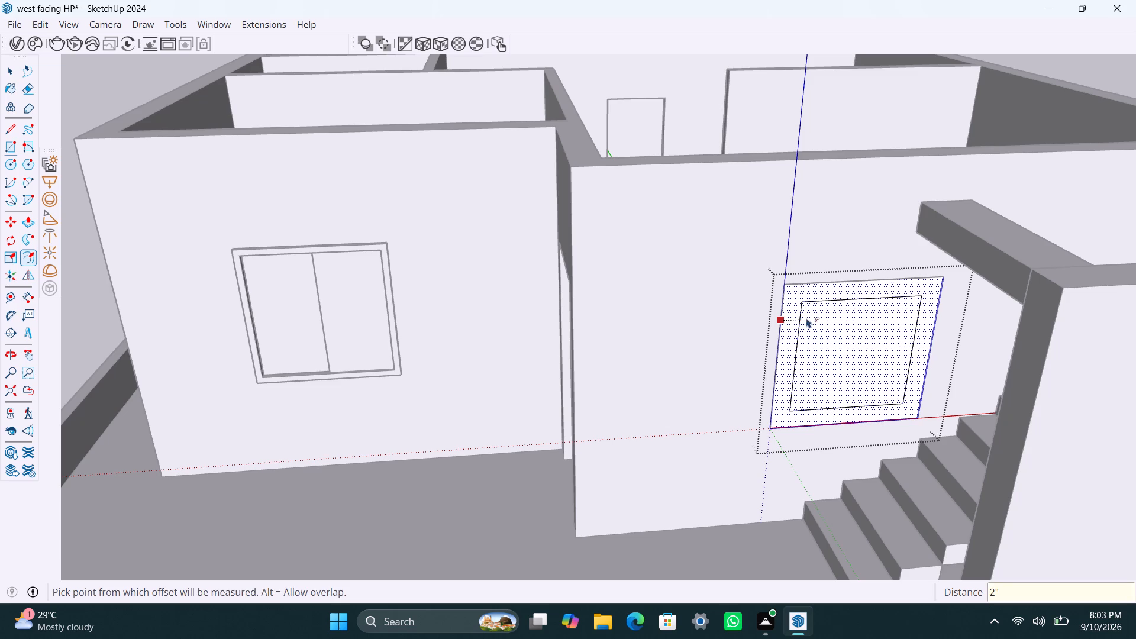
key(space)
click(819, 338)
key(Delete)
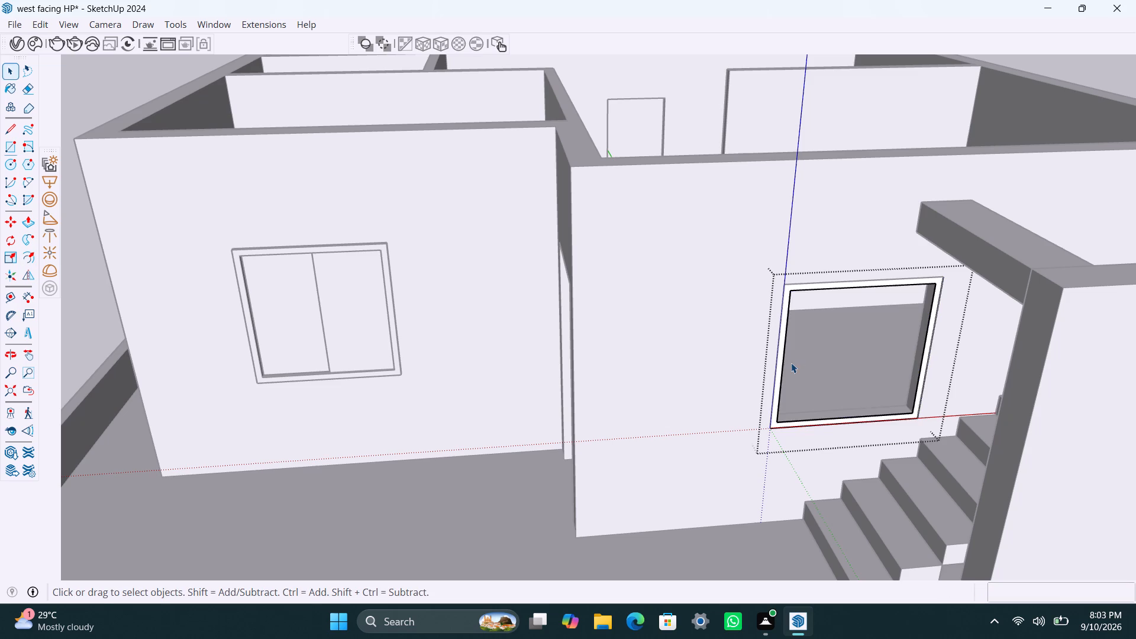
Extrude the window frame 1.5" into the opening and pull its front face another 1.5" outward.
scroll(791, 363, up, 4)
click(776, 356)
key(p)
click(776, 356)
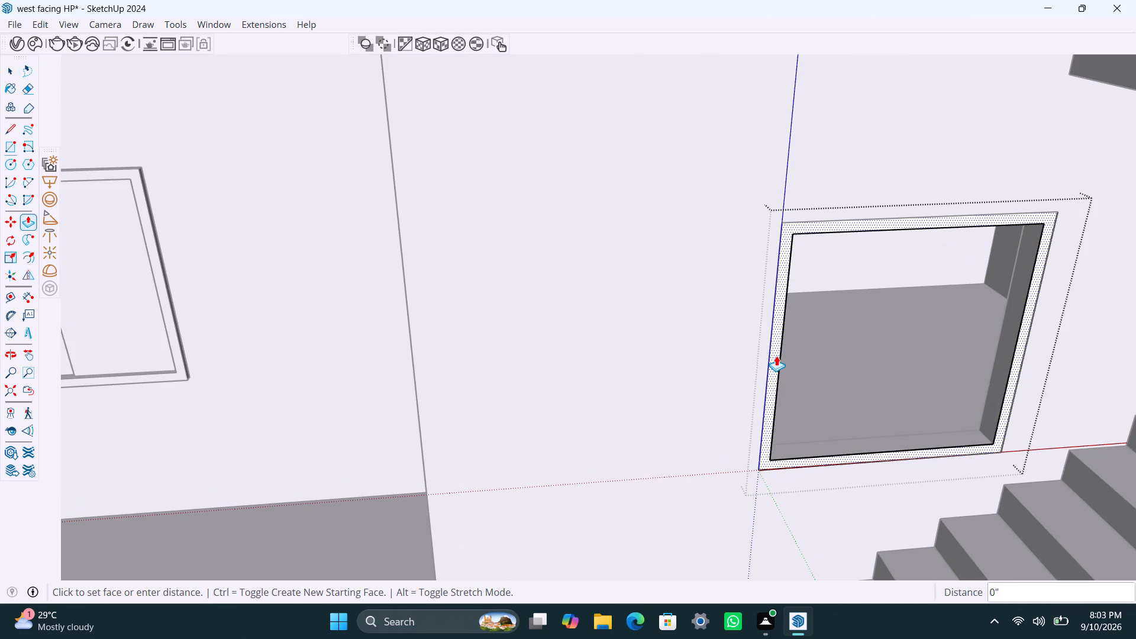
key(1)
text(.5")
key(Return)
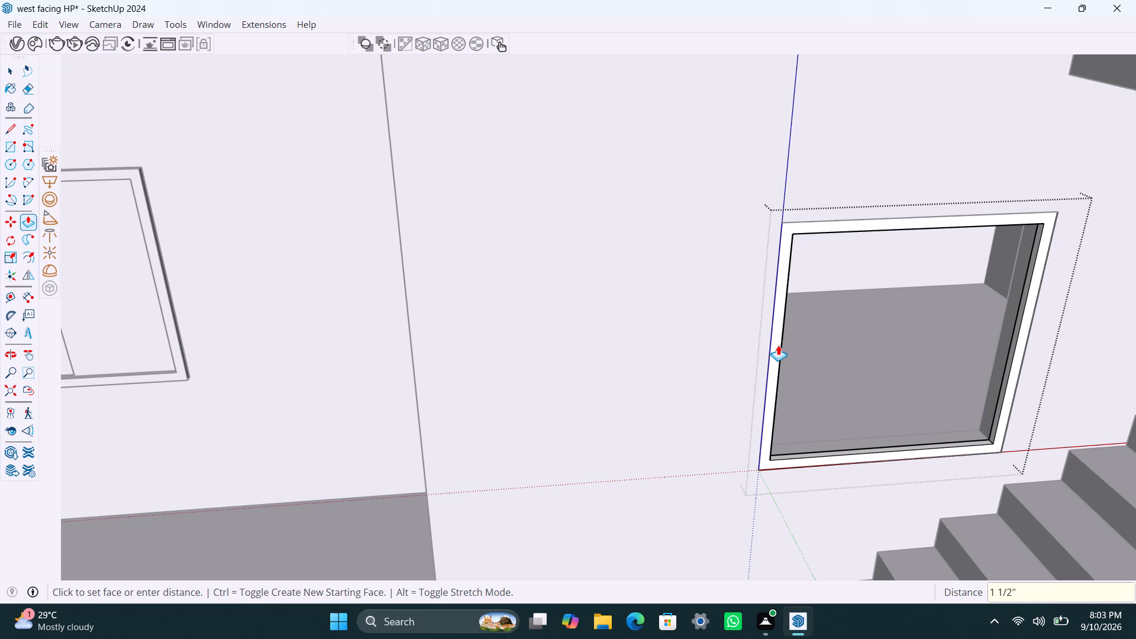
click(780, 360)
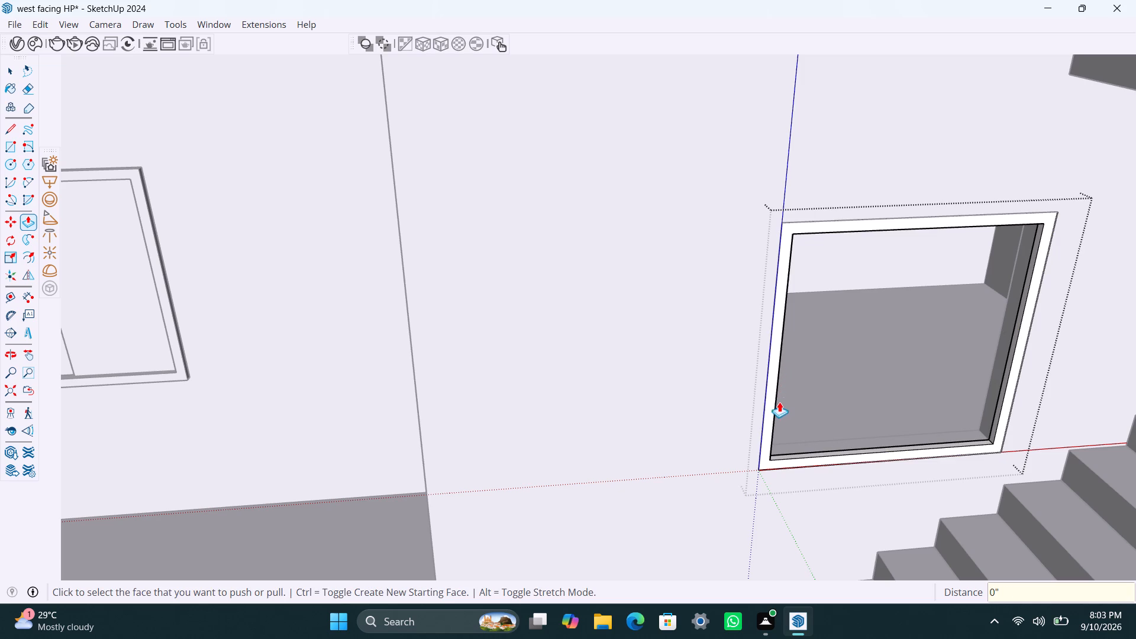
click(776, 410)
click(770, 427)
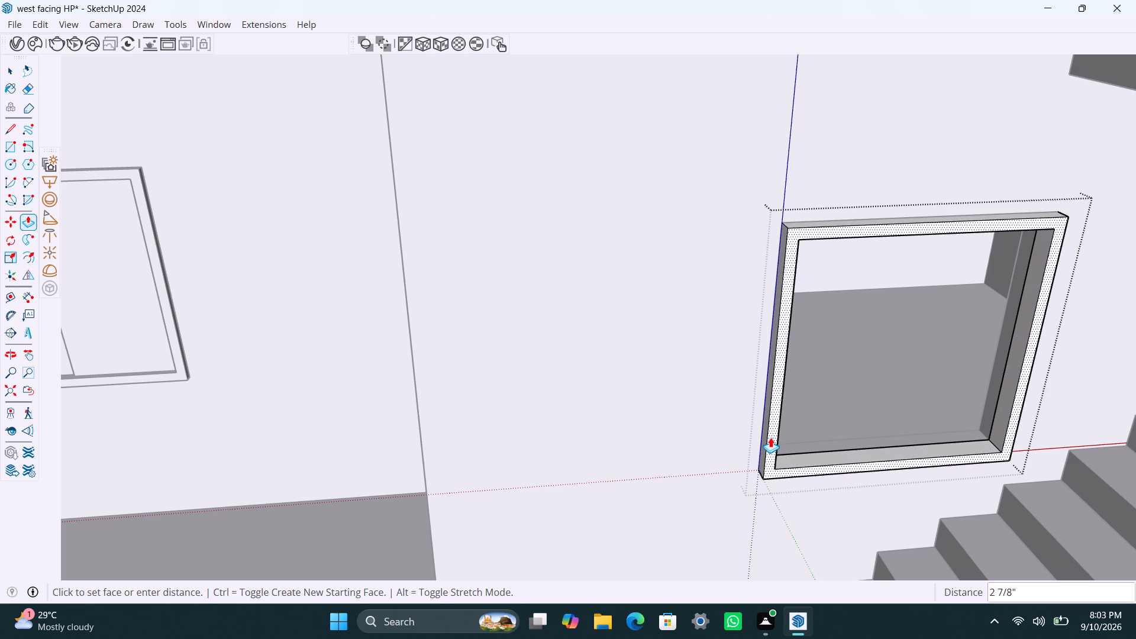
text(1.5)
key(shift+quotedbl)
key(Return)
key(space)
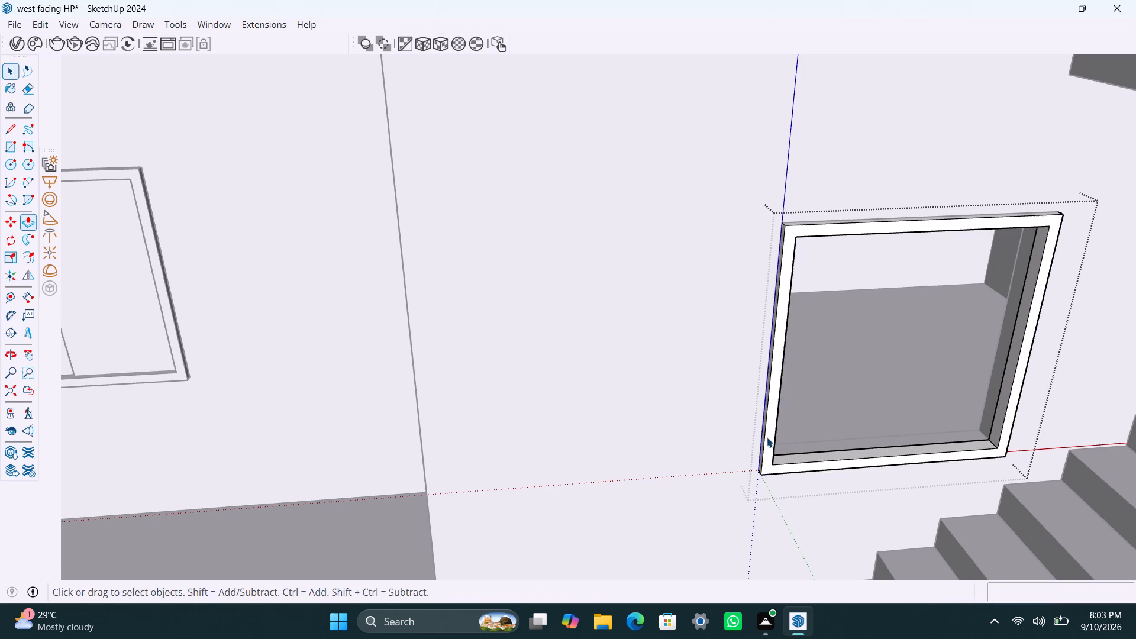
Draw a pane rectangle over the half of the frame opening away from the staircase and delete the face filling the other half.
key(r)
scroll(802, 256, up, 1)
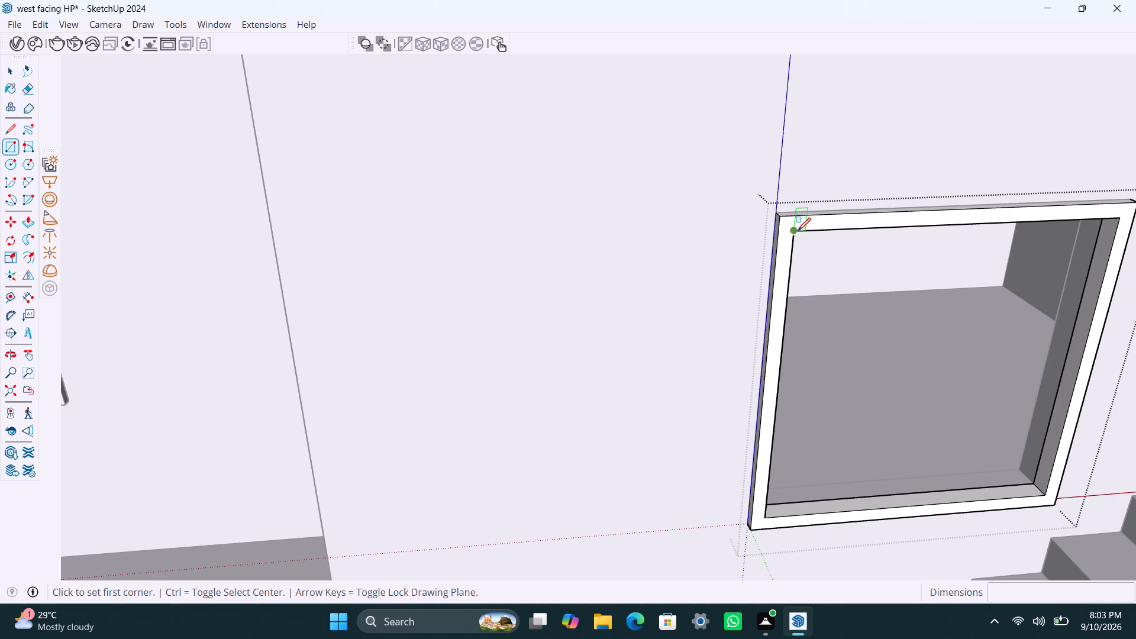
click(798, 230)
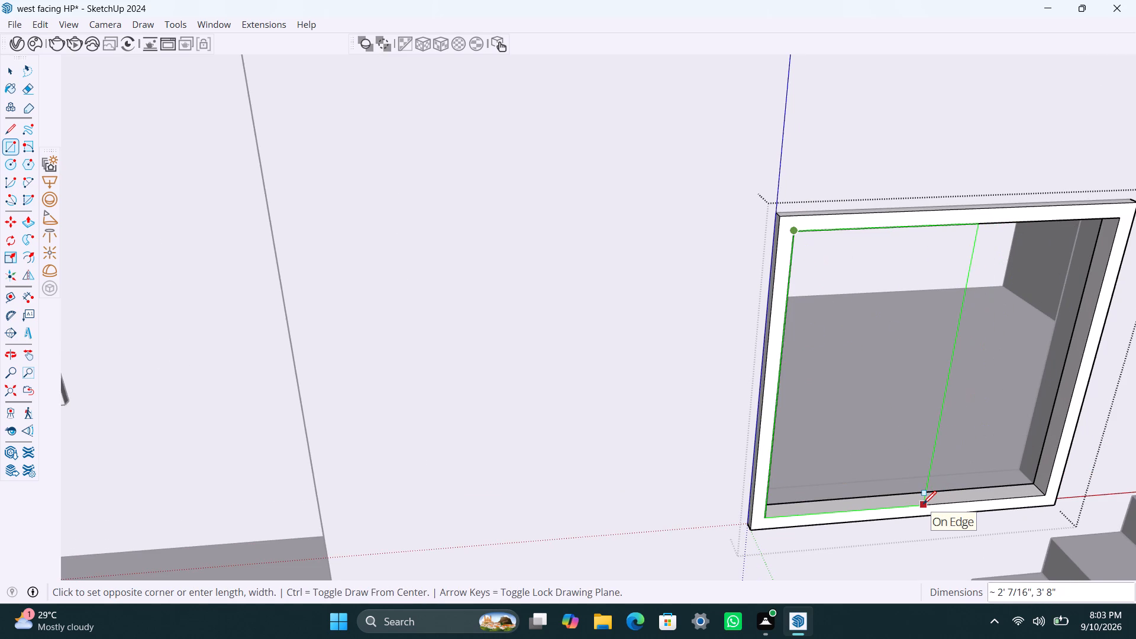
click(911, 510)
key(space)
click(937, 452)
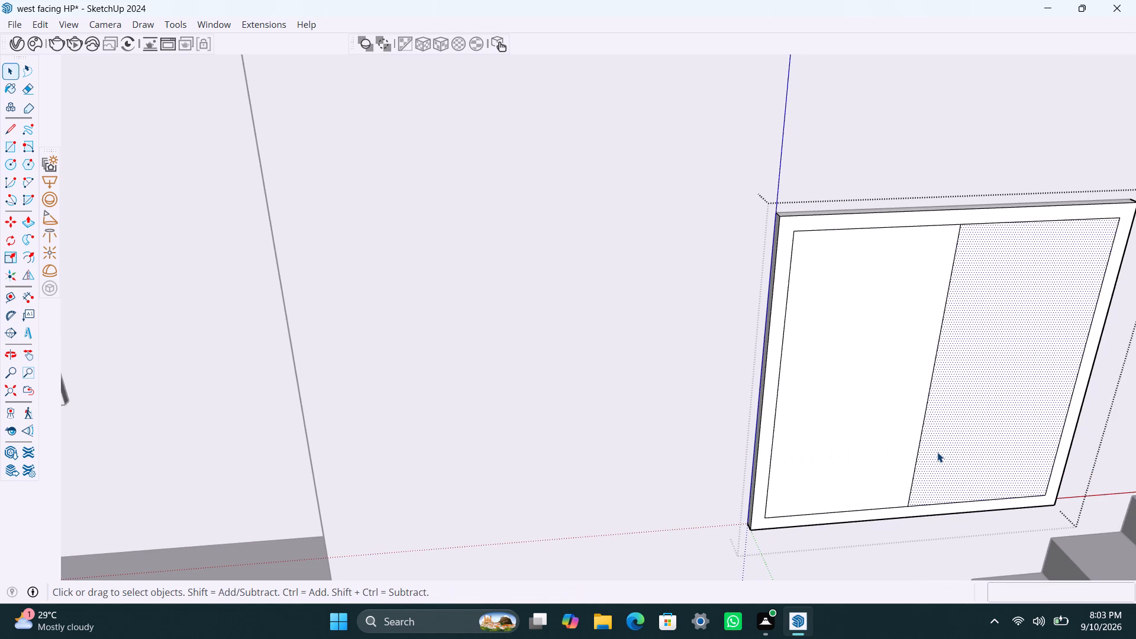
key(Delete)
Group the pane rectangle and extrude its face 8 mm inside that group.
double_click(867, 461)
right_click(867, 461)
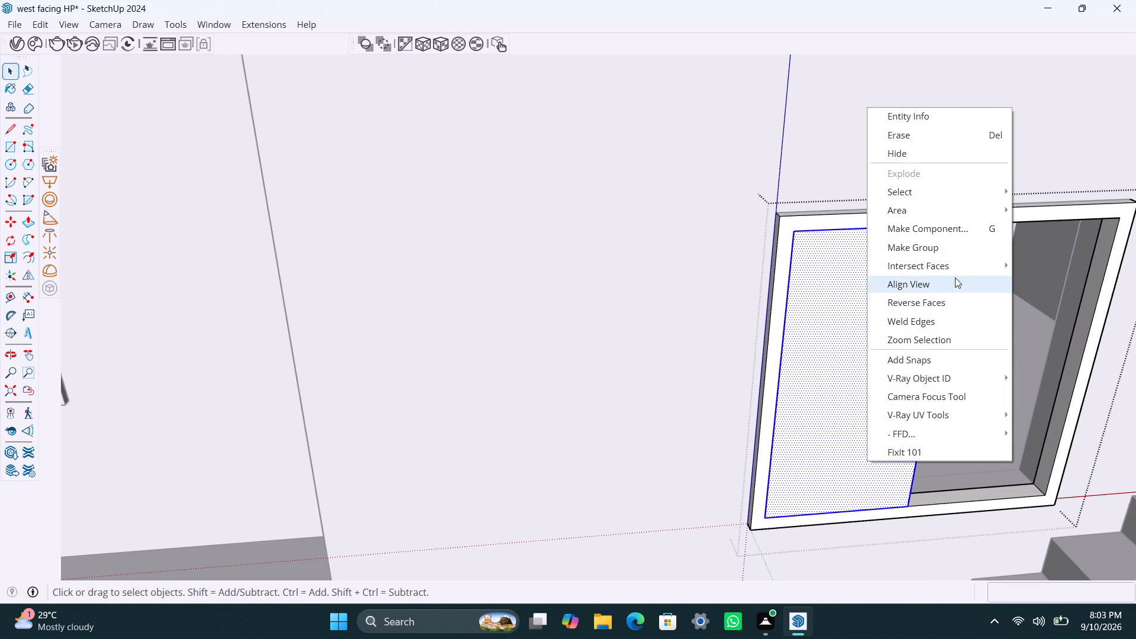
click(934, 241)
double_click(872, 402)
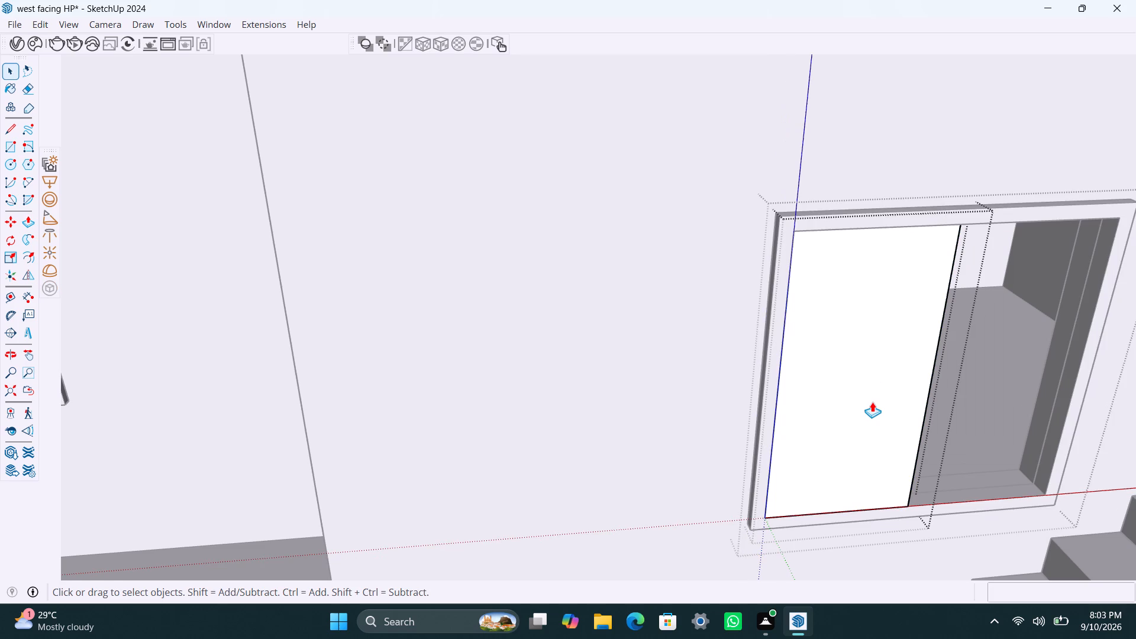
key(p)
click(872, 402)
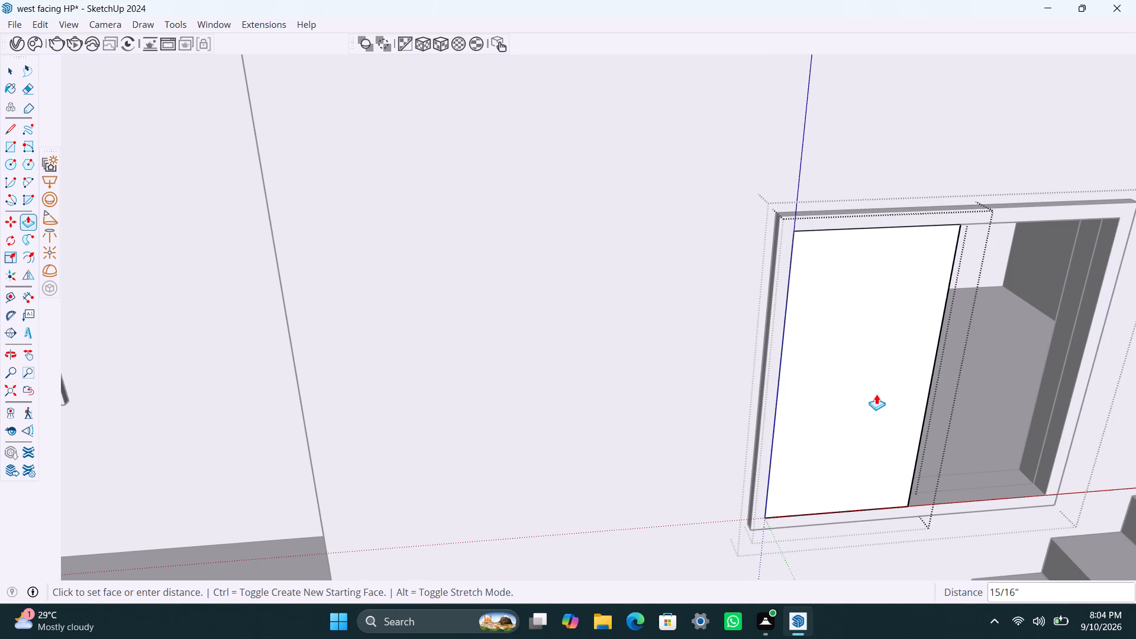
text(8mm)
key(Return)
key(space)
click(660, 393)
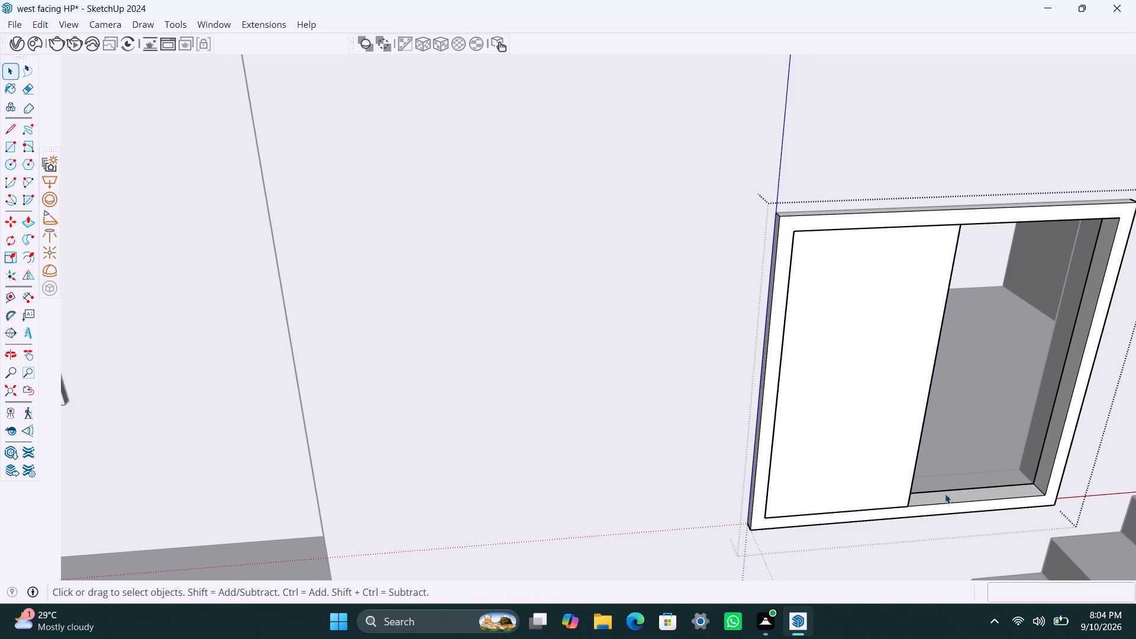
Move the pane 1 1/2" inward within the frame's depth.
scroll(886, 504, up, 2)
middle_drag(921, 504, 861, 488)
scroll(904, 492, up, 2)
click(902, 518)
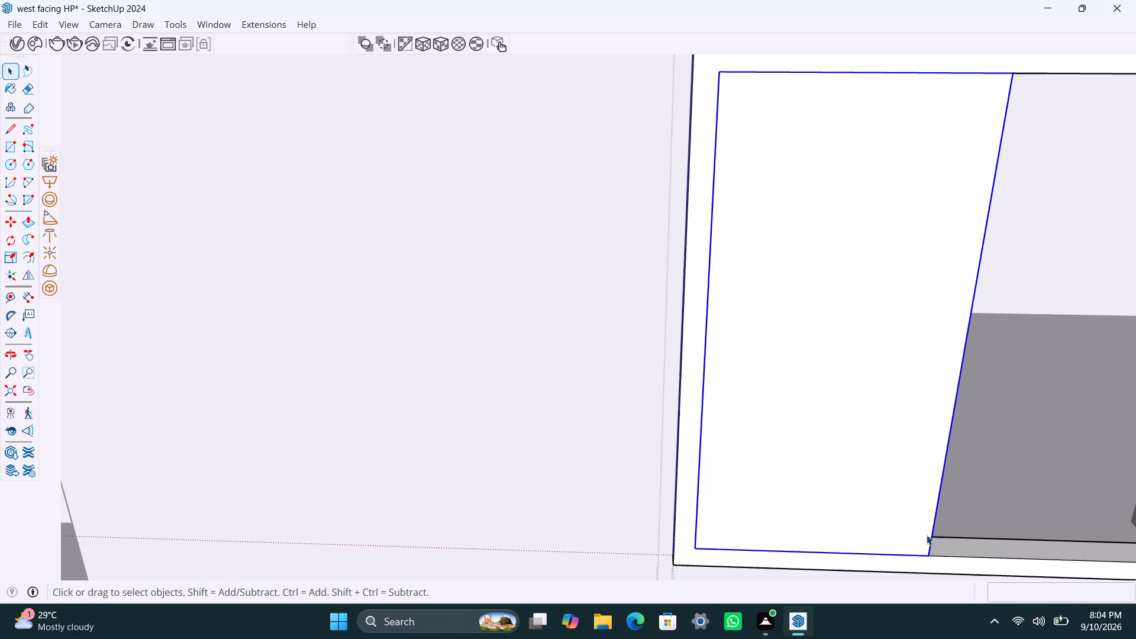
key(m)
click(927, 556)
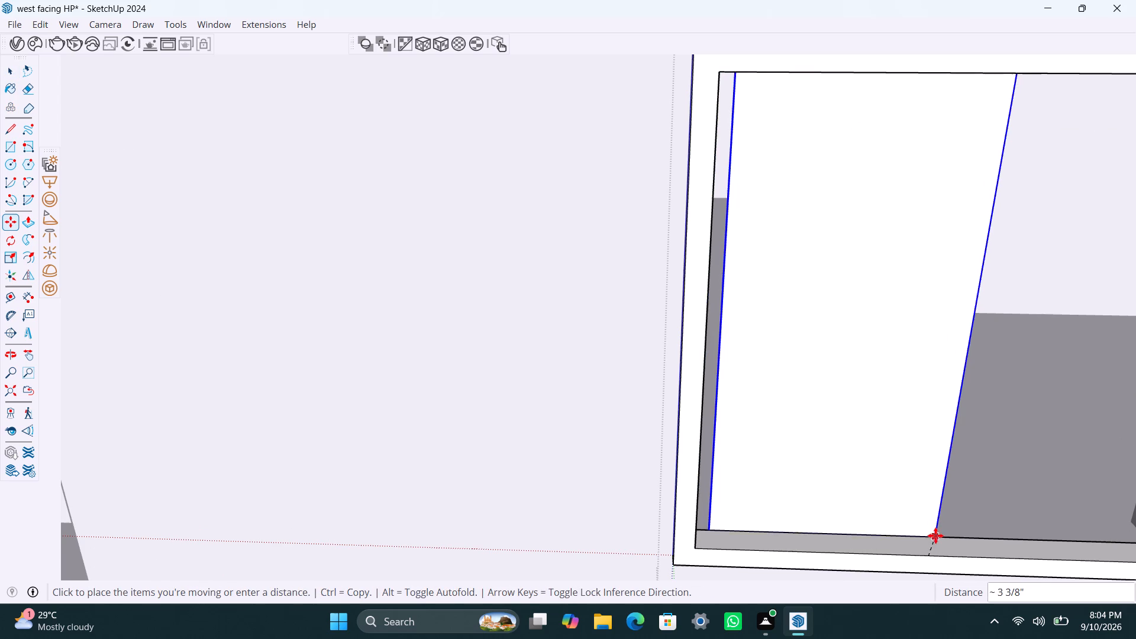
click(920, 548)
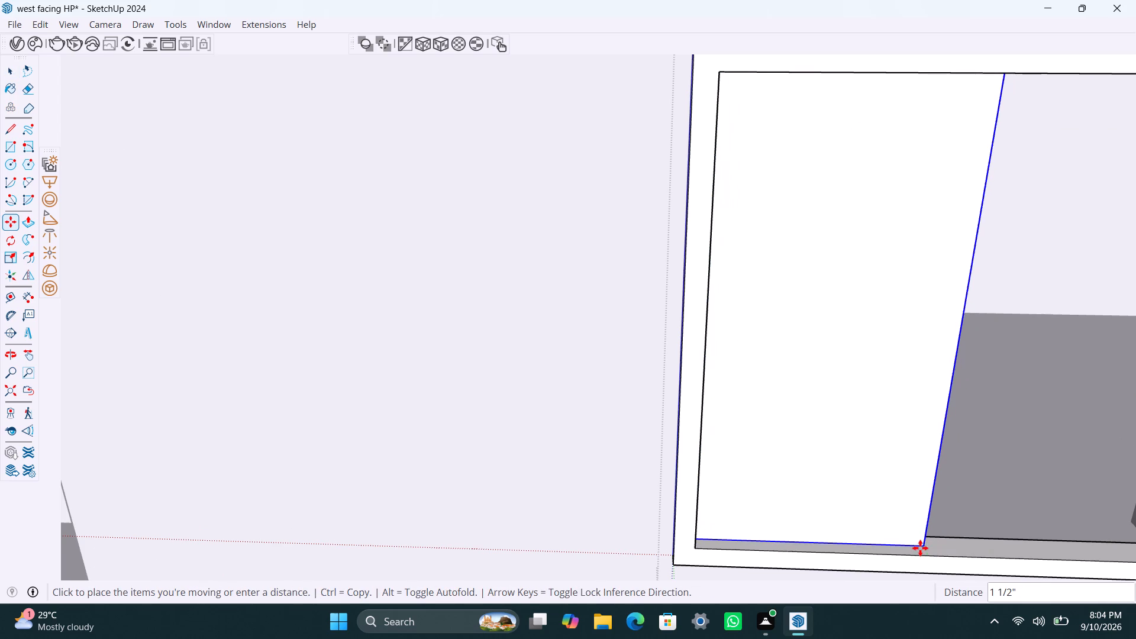
Copy the pane to the open half, from its bottom corner to the frame's bottom inner corner beside the staircase.
scroll(912, 546, up, 2)
middle_drag(945, 538, 850, 504)
scroll(945, 538, up, 1)
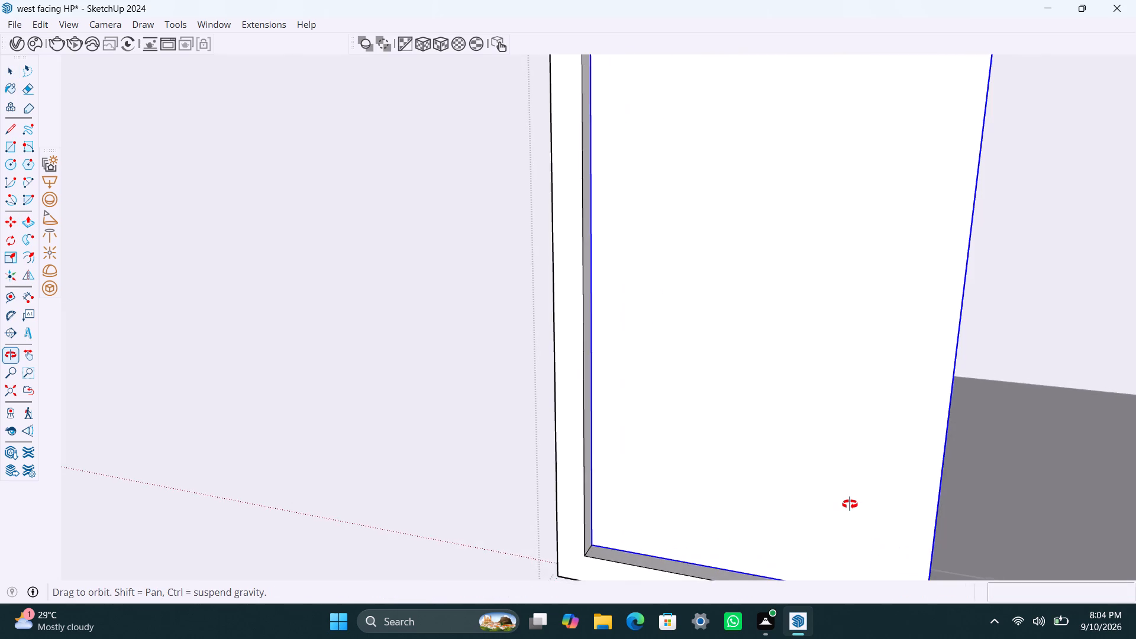
middle_drag(850, 504, 1030, 460)
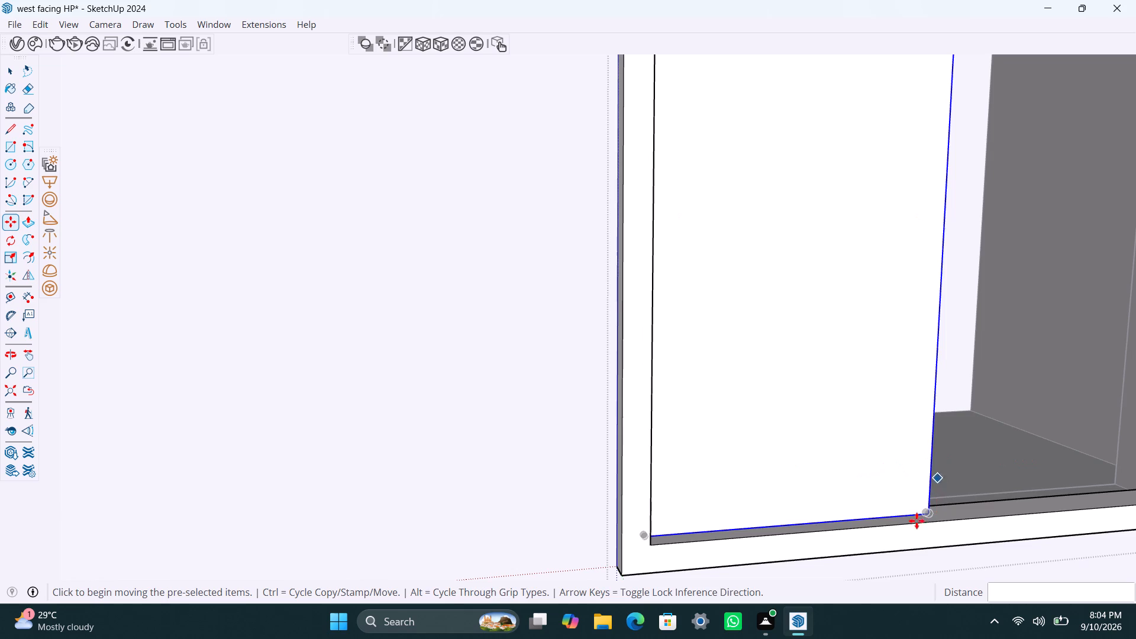
key(m)
click(932, 509)
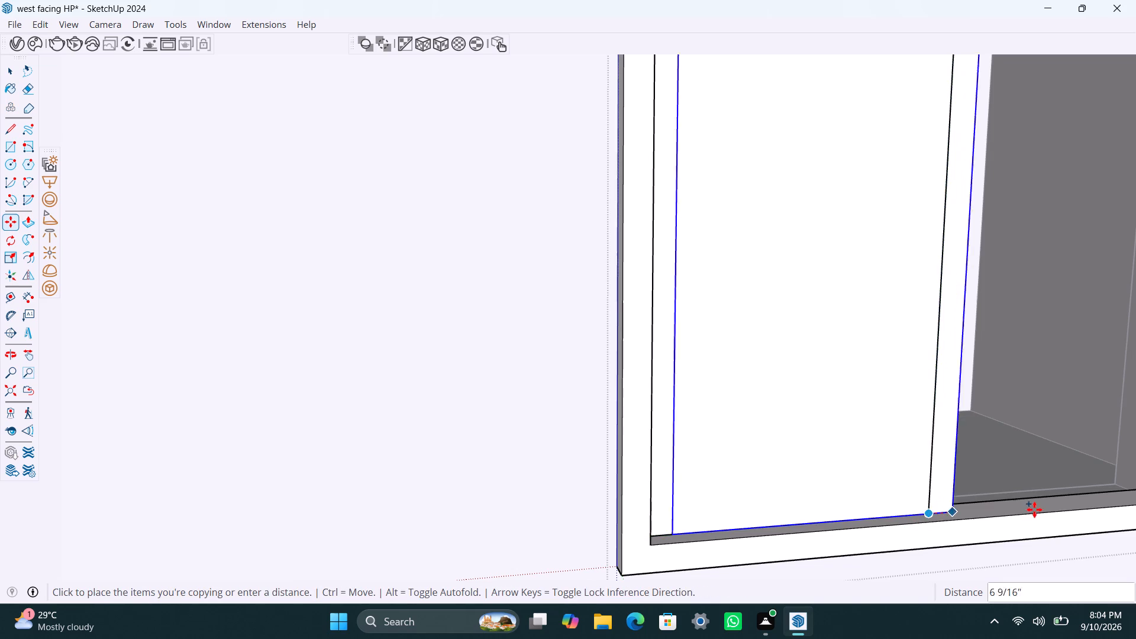
scroll(1035, 511, down, 5)
shift+middle_drag(1035, 511, 896, 492)
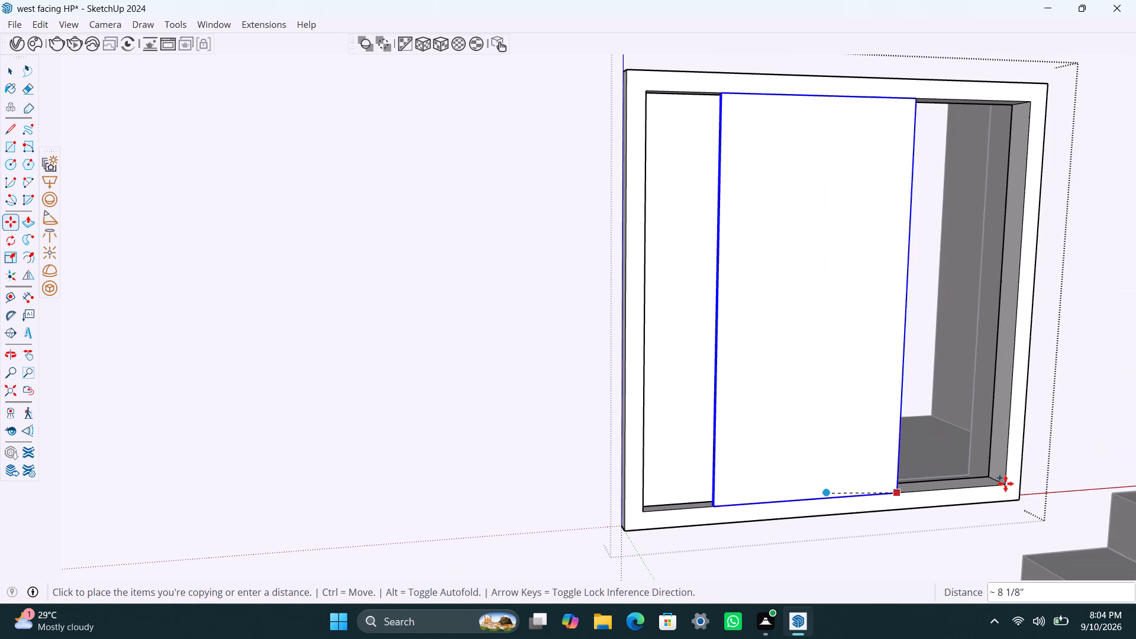
click(1008, 483)
Move the copied pane about 1 3/16" inward so it sits against the first pane.
scroll(839, 482, up, 6)
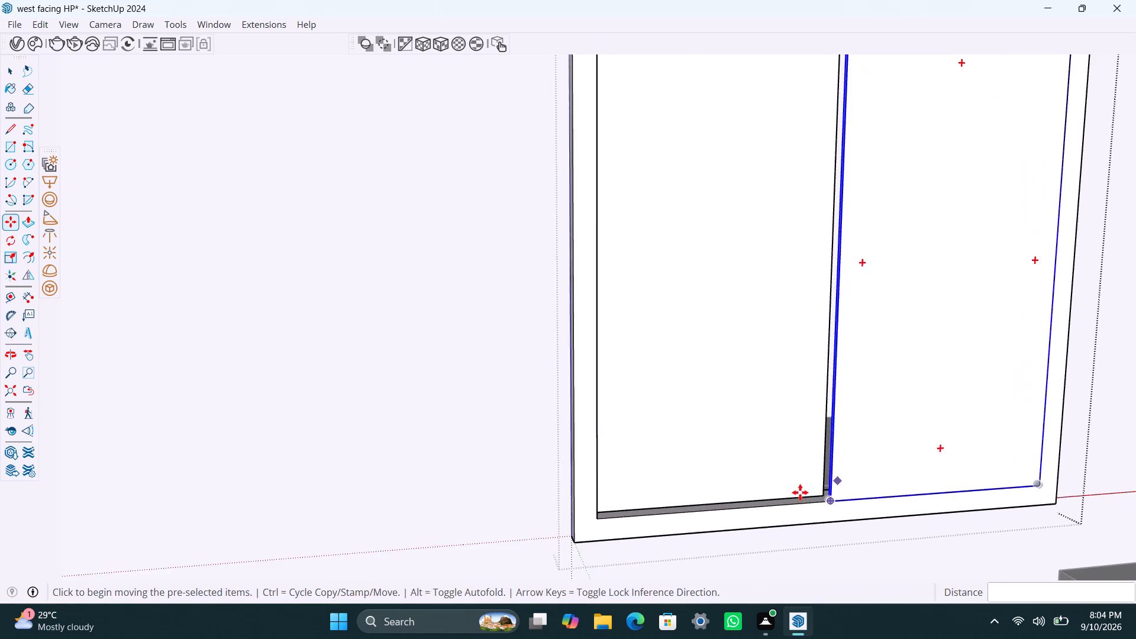
middle_drag(807, 492, 944, 571)
scroll(802, 463, up, 8)
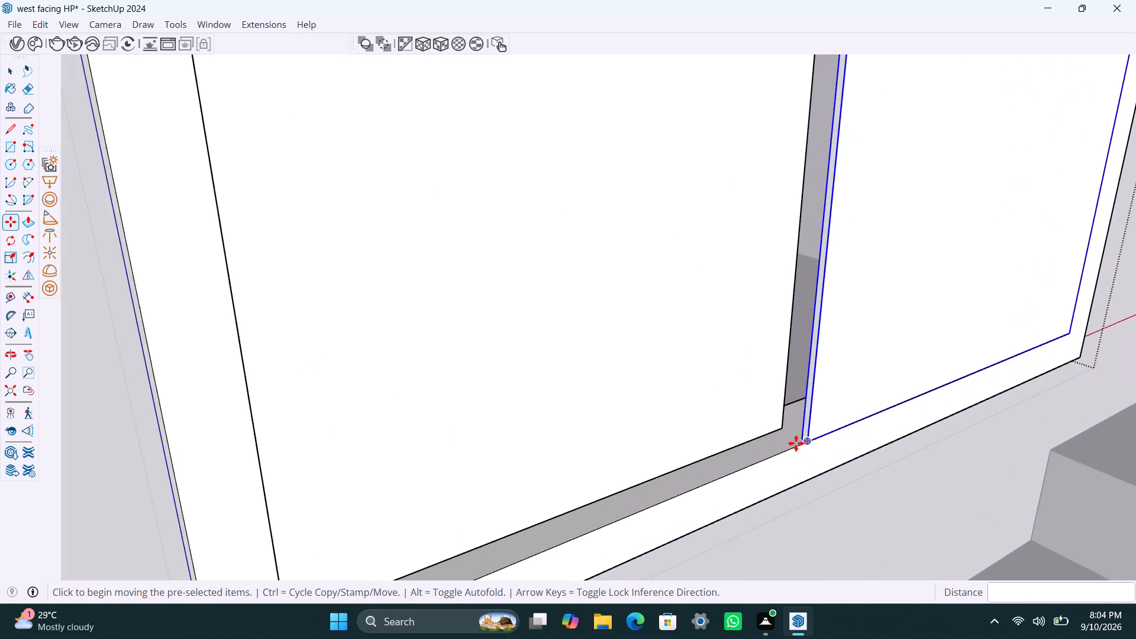
scroll(796, 443, up, 3)
click(798, 434)
click(782, 422)
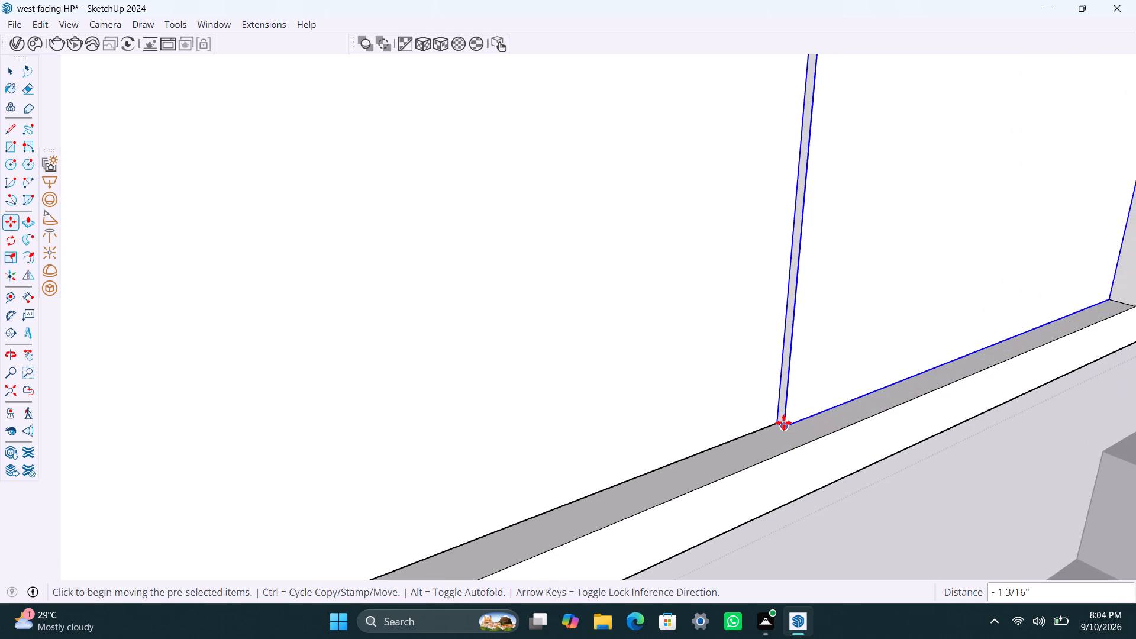
Save the model with the finished two-pane window.
key(ctrl+s)
key(space)
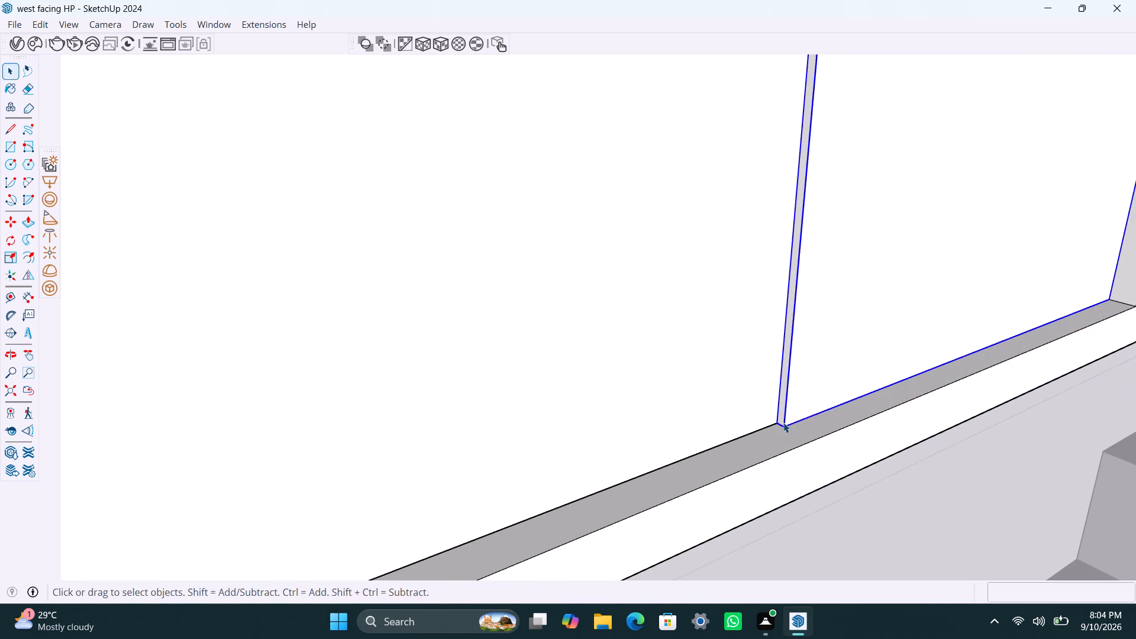
scroll(783, 422, down, 11)
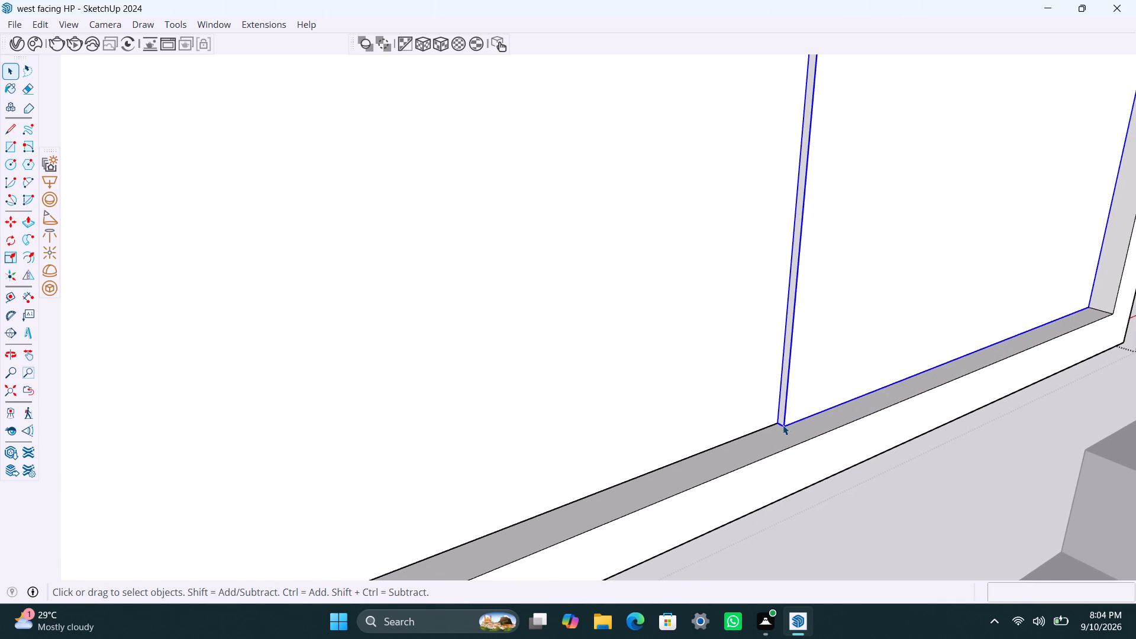
scroll(848, 434, down, 11)
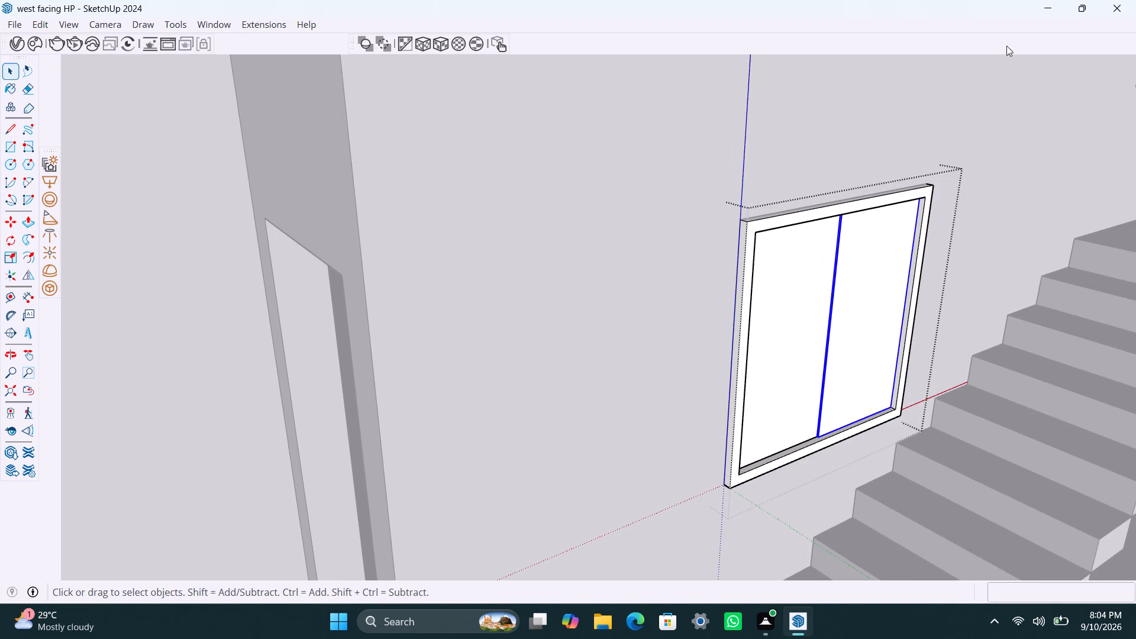
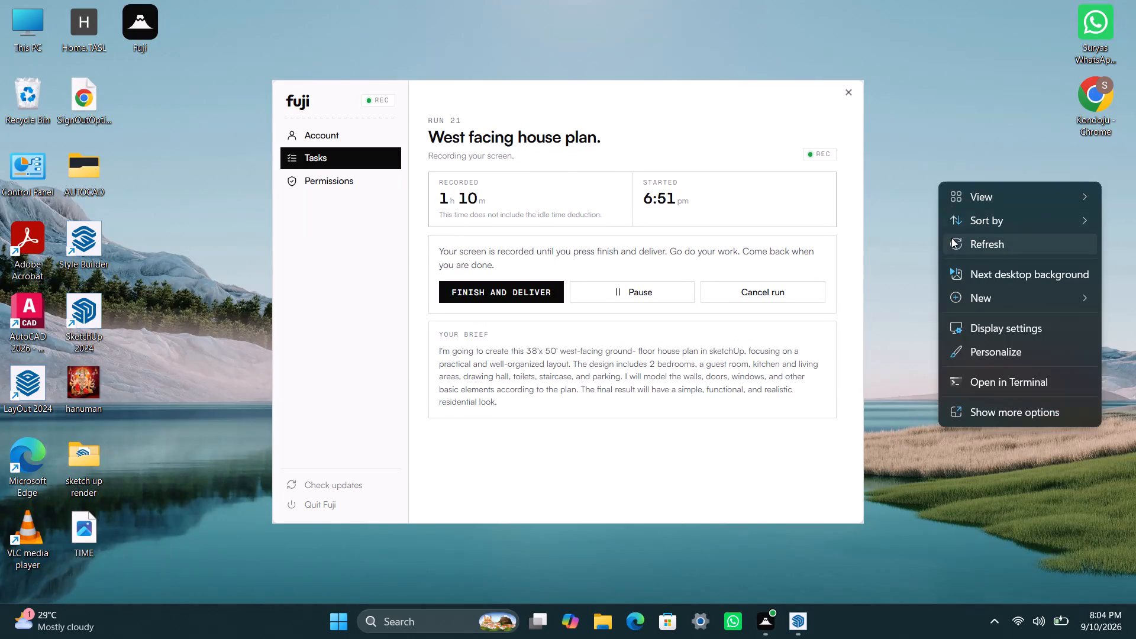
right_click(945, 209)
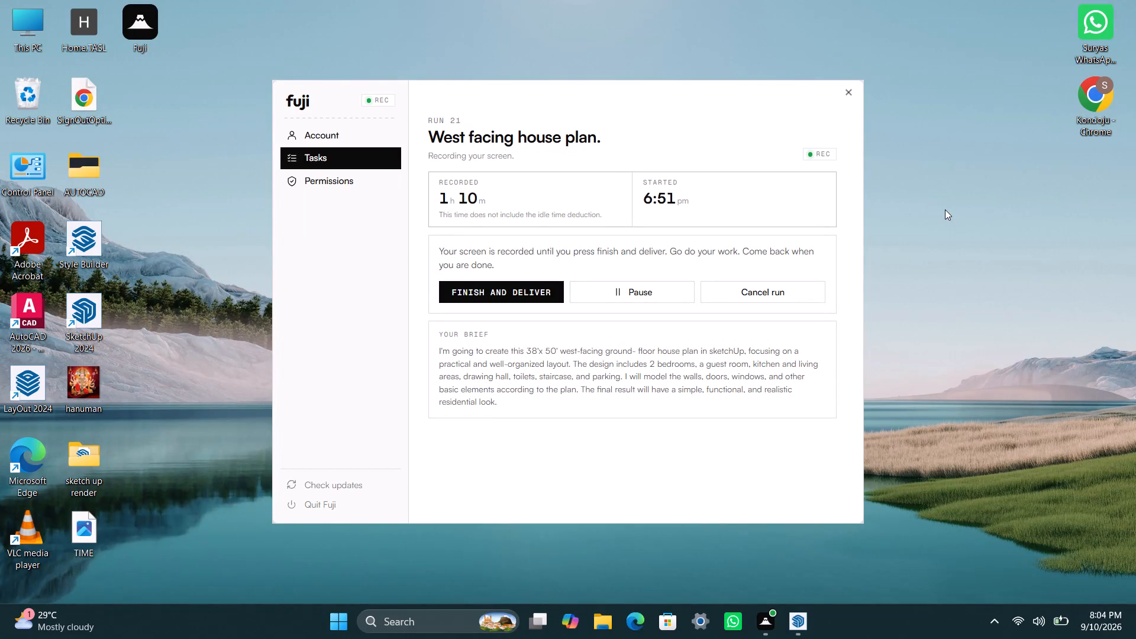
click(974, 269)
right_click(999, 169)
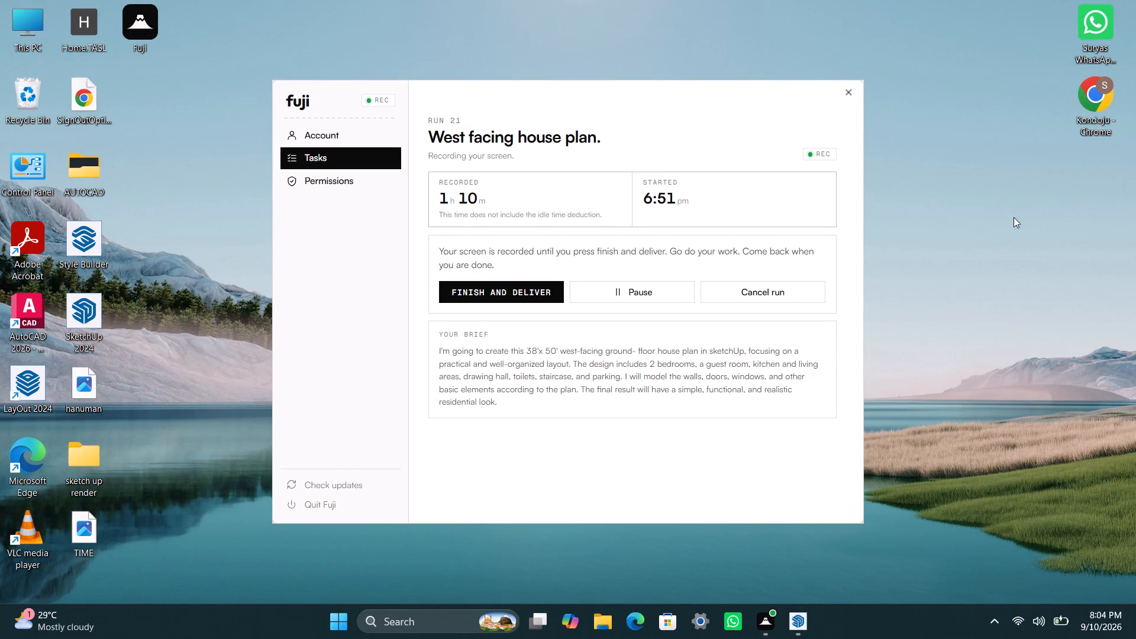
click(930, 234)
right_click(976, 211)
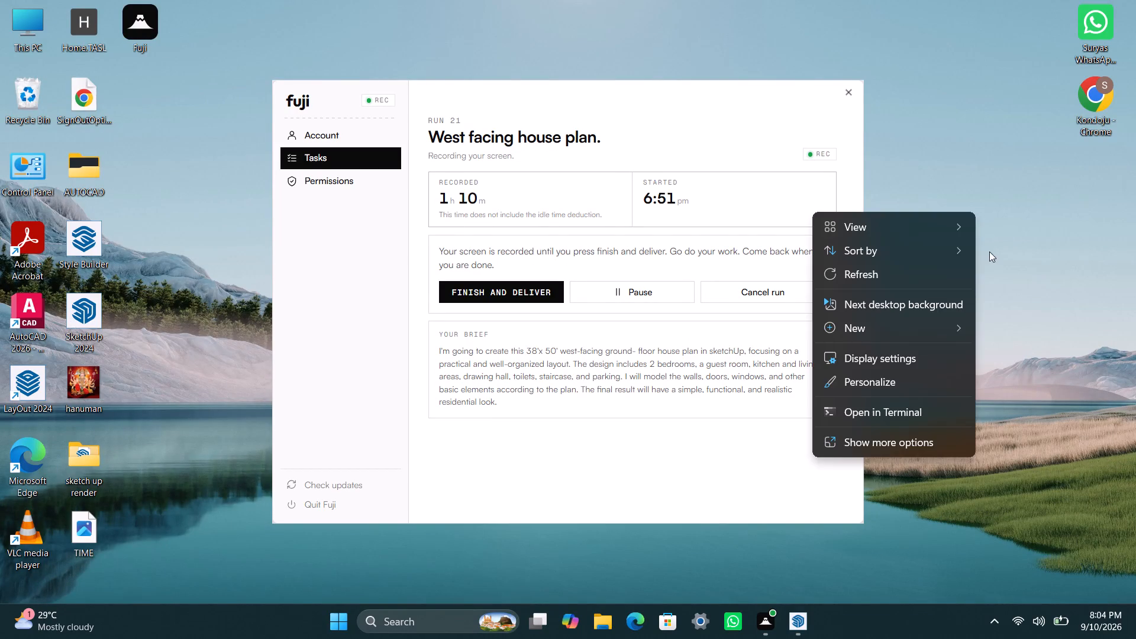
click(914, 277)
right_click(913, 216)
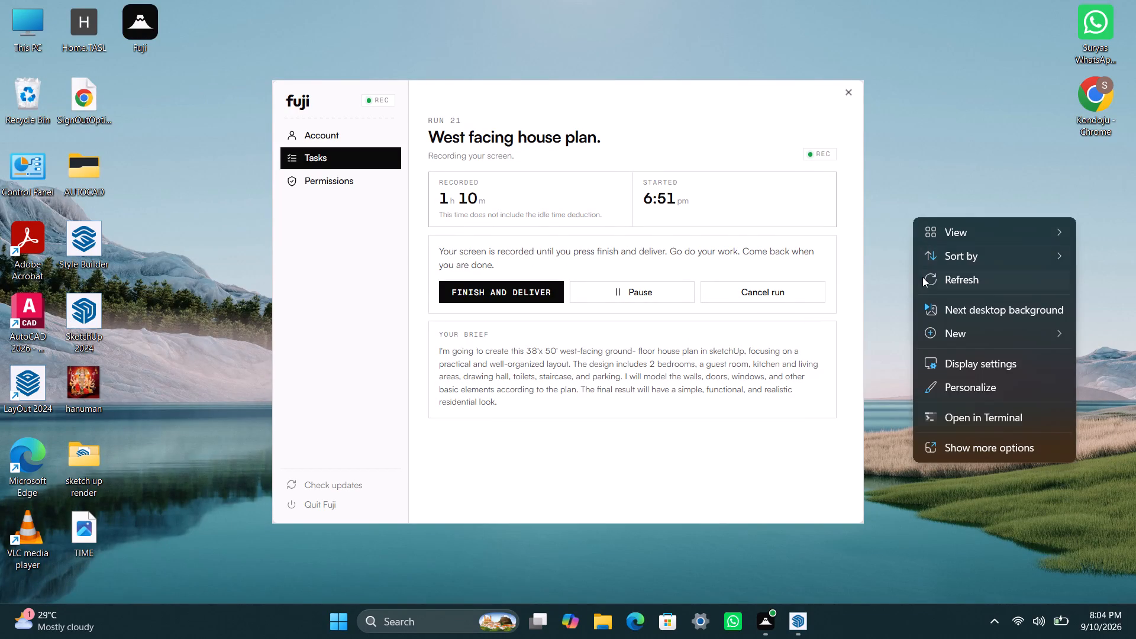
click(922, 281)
Switch to SketchUp and, inside the house group, draw a 4' by 4' rectangle over the long outer wall's window opening nearest the staircase.
click(799, 619)
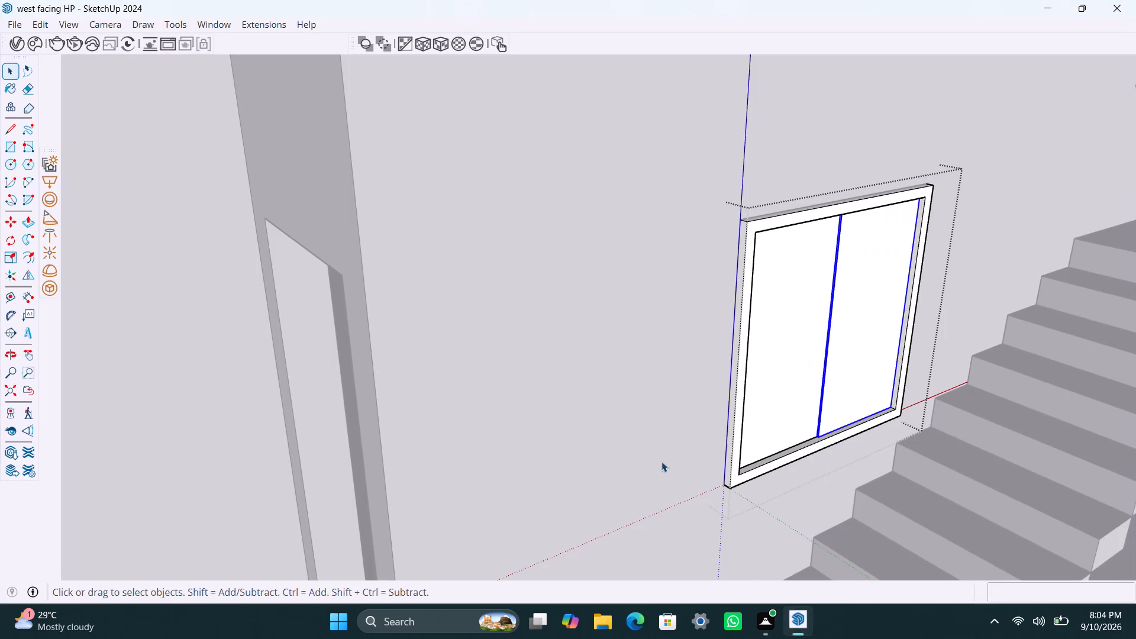
scroll(874, 440, down, 13)
scroll(1040, 368, down, 5)
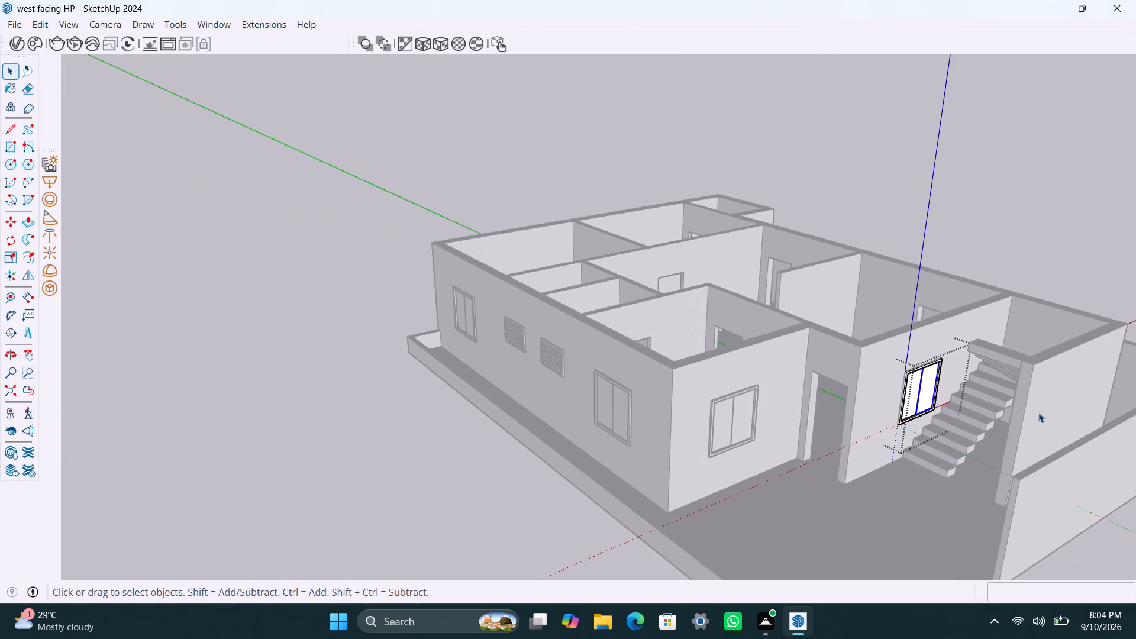
middle_drag(1005, 430, 406, 395)
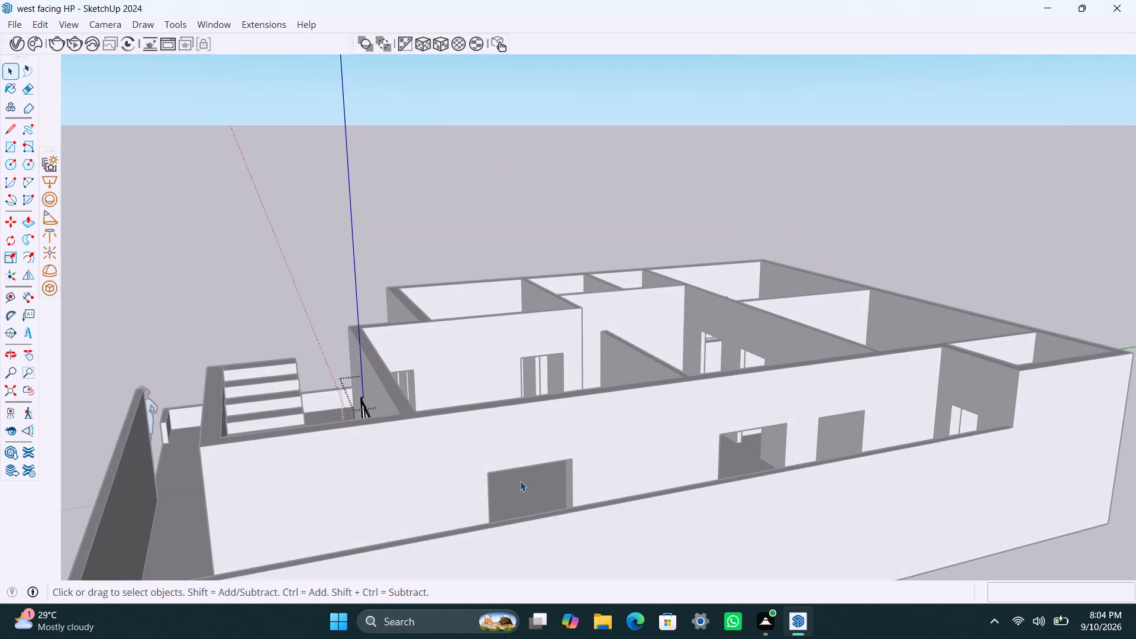
scroll(537, 483, up, 1)
scroll(537, 461, down, 2)
click(602, 150)
scroll(667, 399, down, 2)
middle_drag(610, 391, 609, 390)
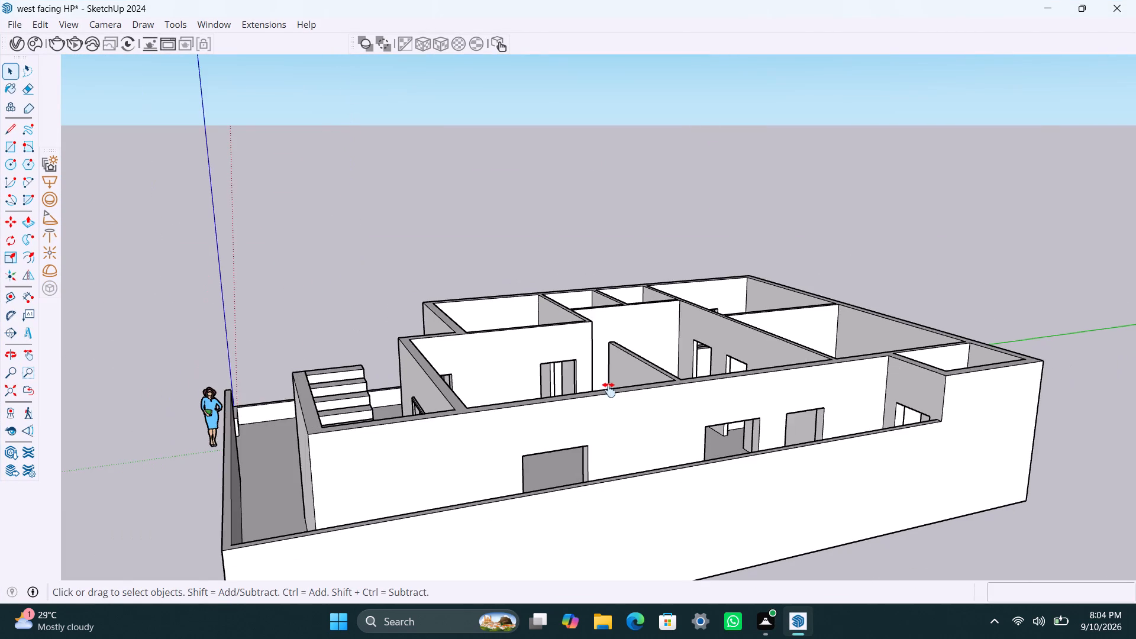
middle_drag(609, 390, 594, 309)
scroll(604, 311, up, 2)
middle_drag(600, 343, 531, 436)
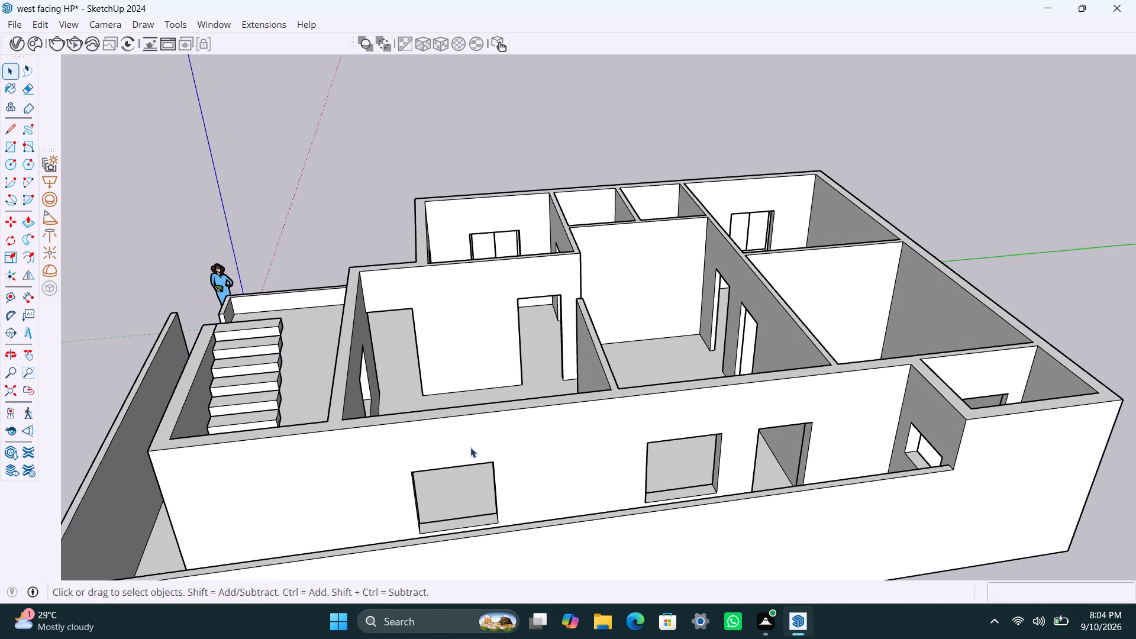
middle_drag(470, 447, 477, 358)
scroll(485, 375, down, 3)
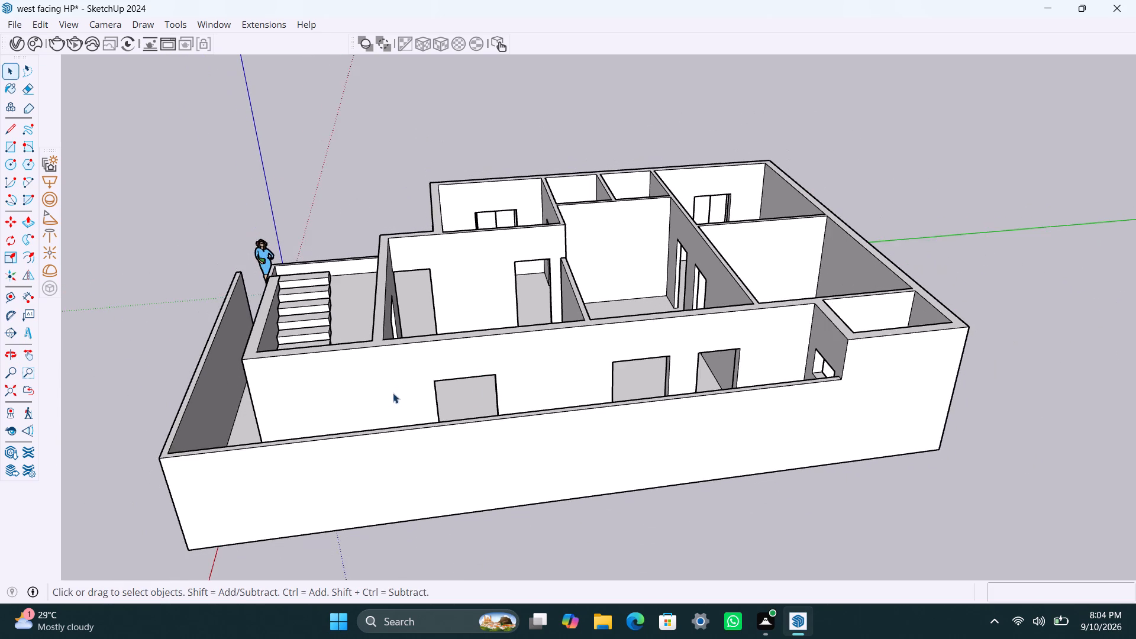
middle_drag(388, 390, 424, 273)
scroll(512, 261, up, 2)
middle_drag(538, 295, 488, 396)
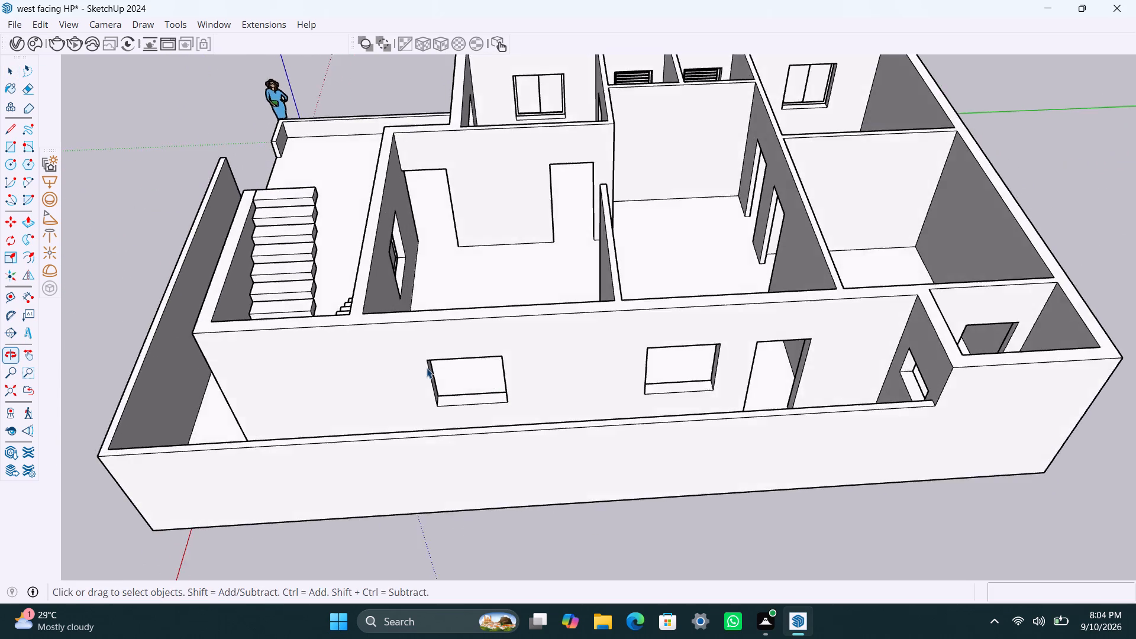
scroll(427, 366, up, 4)
middle_drag(372, 347, 351, 345)
scroll(395, 347, down, 4)
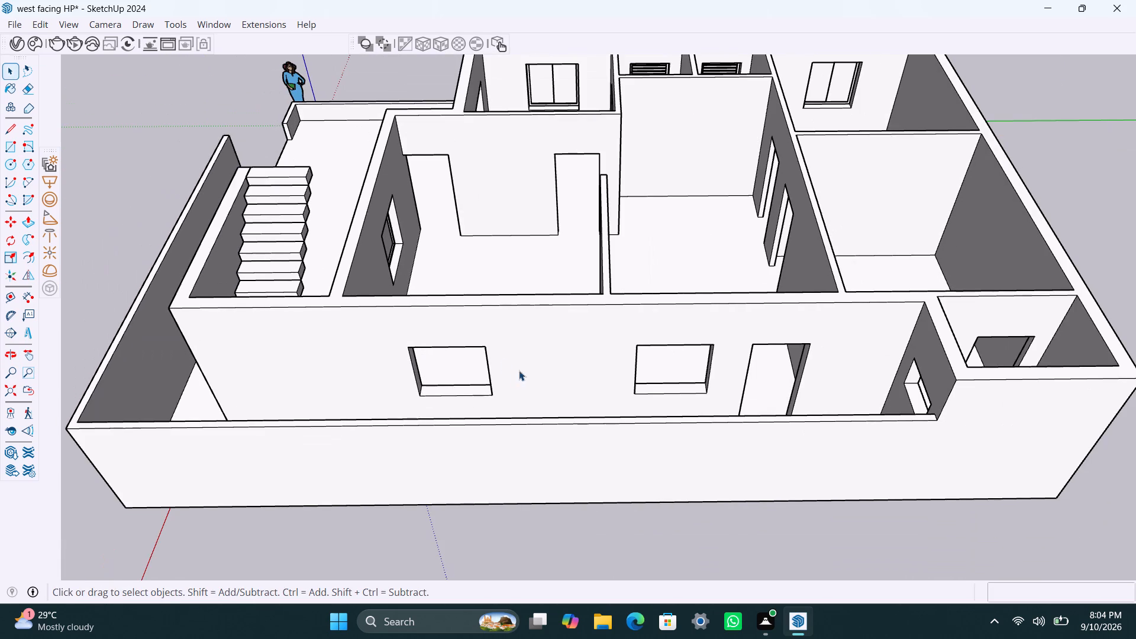
double_click(579, 357)
scroll(404, 354, up, 1)
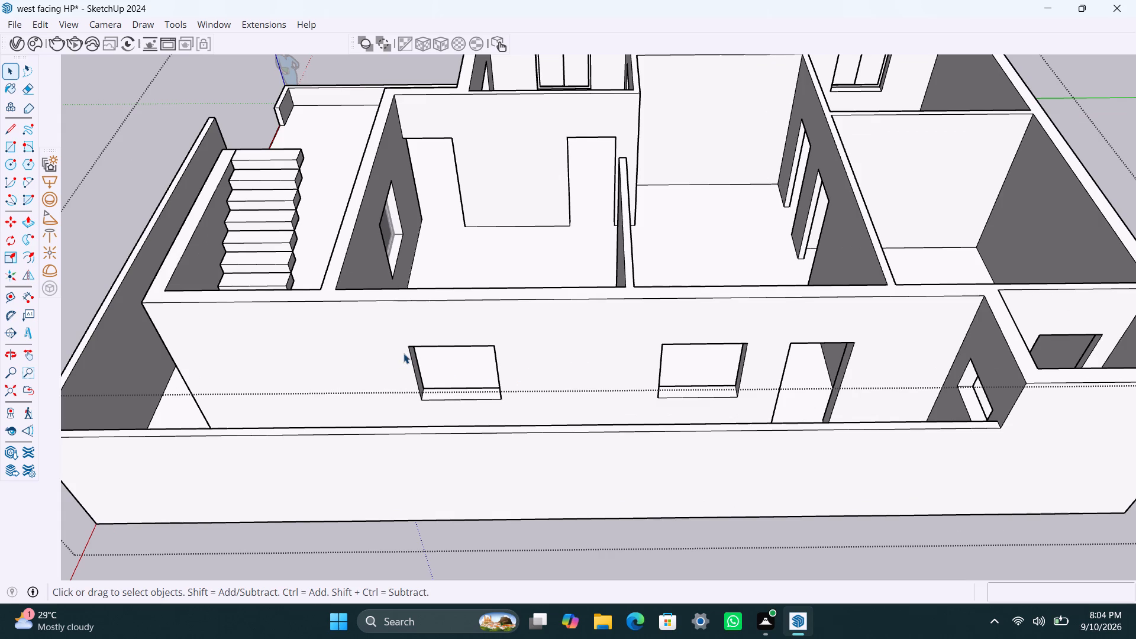
key(r)
scroll(415, 341, up, 1)
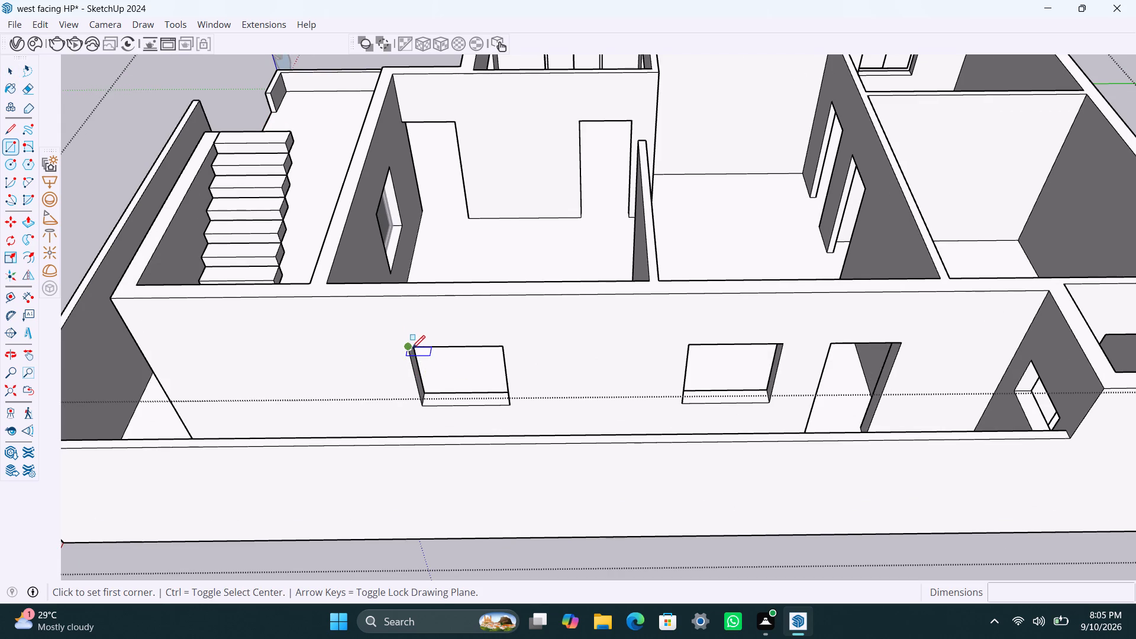
click(410, 347)
click(508, 405)
key(space)
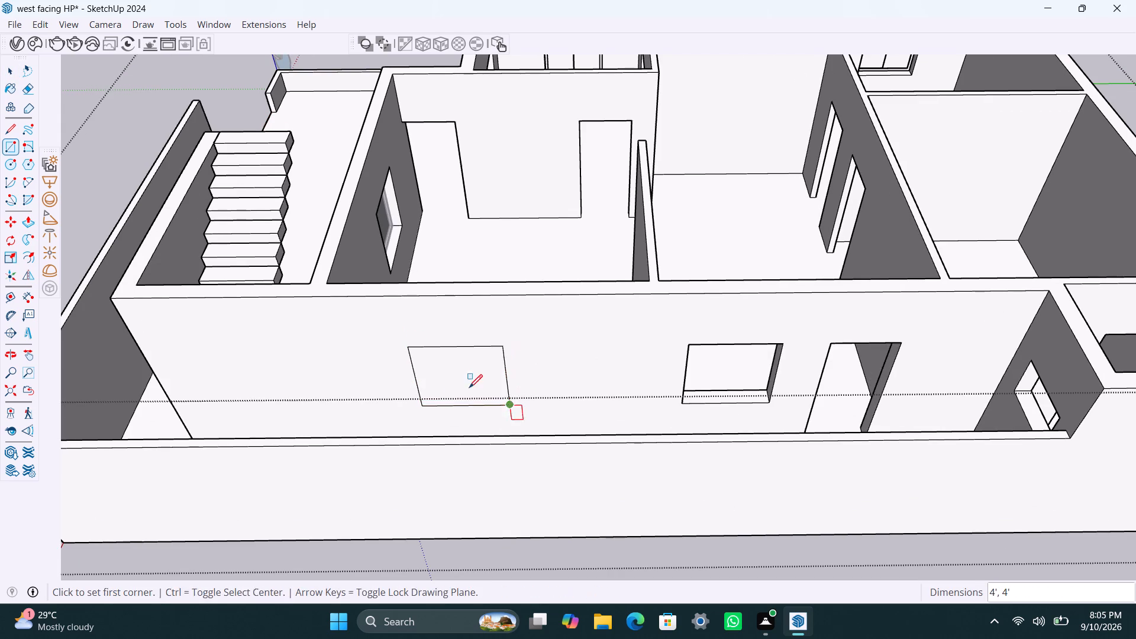
Make the new rectangle in the window opening a group.
double_click(443, 377)
right_click(443, 377)
click(490, 164)
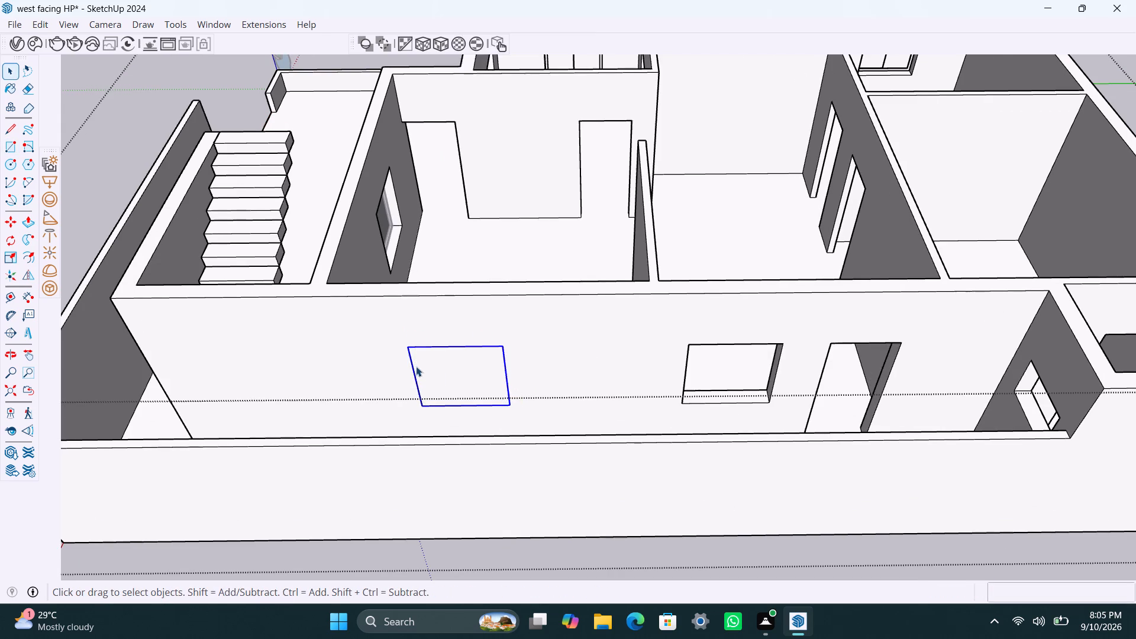
Inside the new group, offset the rectangle's outline 2" inward and delete the inner face to leave a frame.
scroll(427, 370, up, 3)
triple_click(439, 375)
key(f)
click(420, 368)
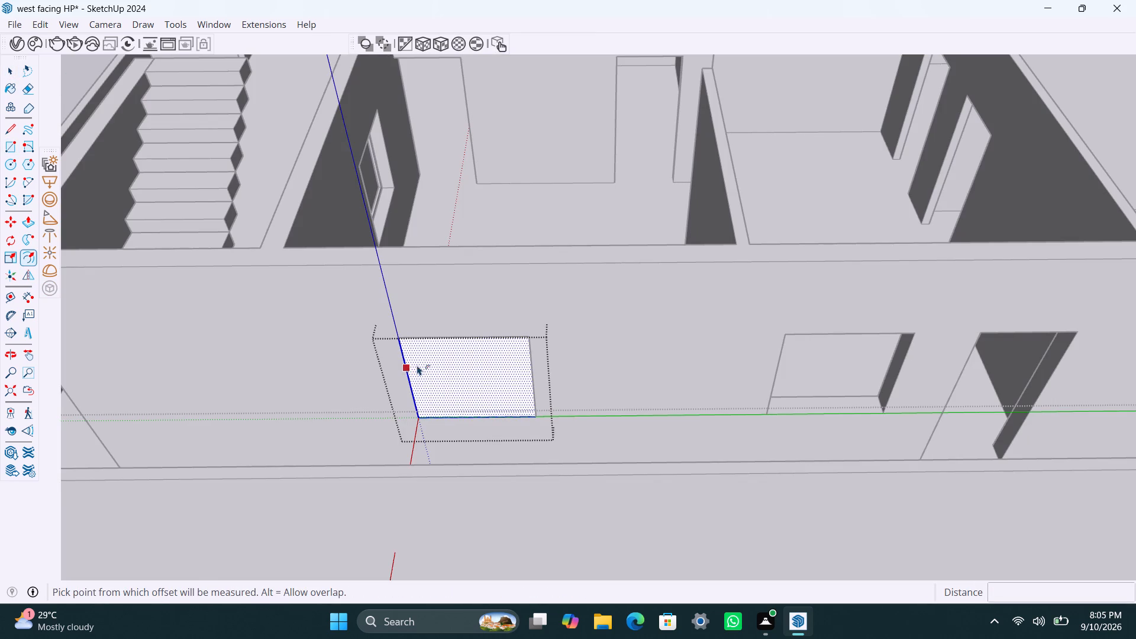
text(2")
key(Return)
key(space)
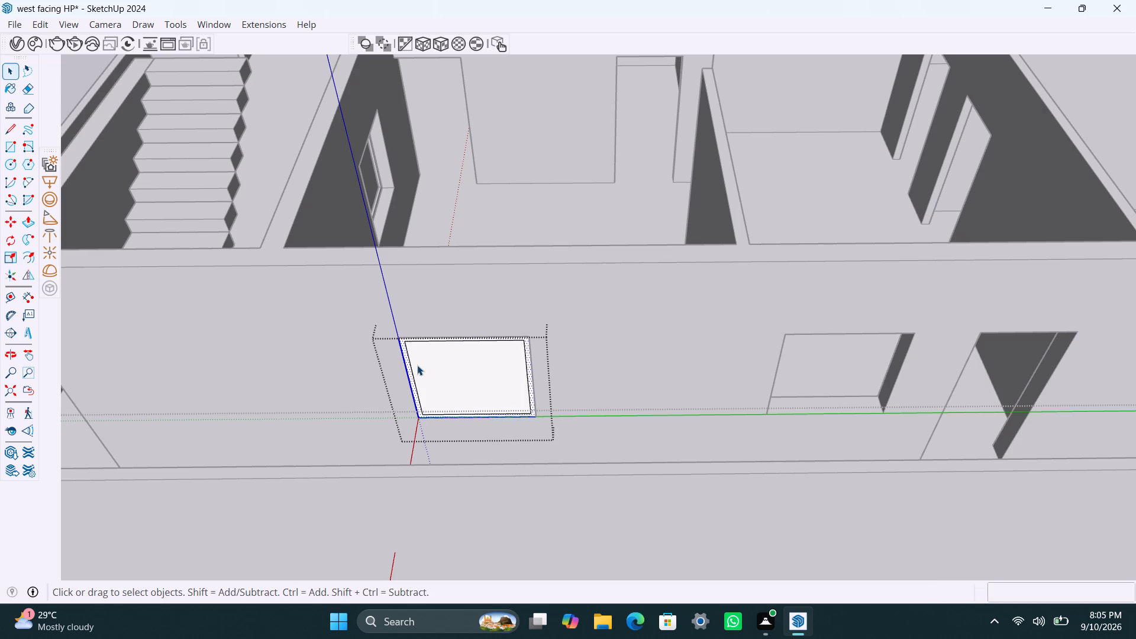
click(459, 381)
key(Delete)
Push/Pull the frame face 1.5" into the opening and a further 1.5" outward.
scroll(413, 401, up, 3)
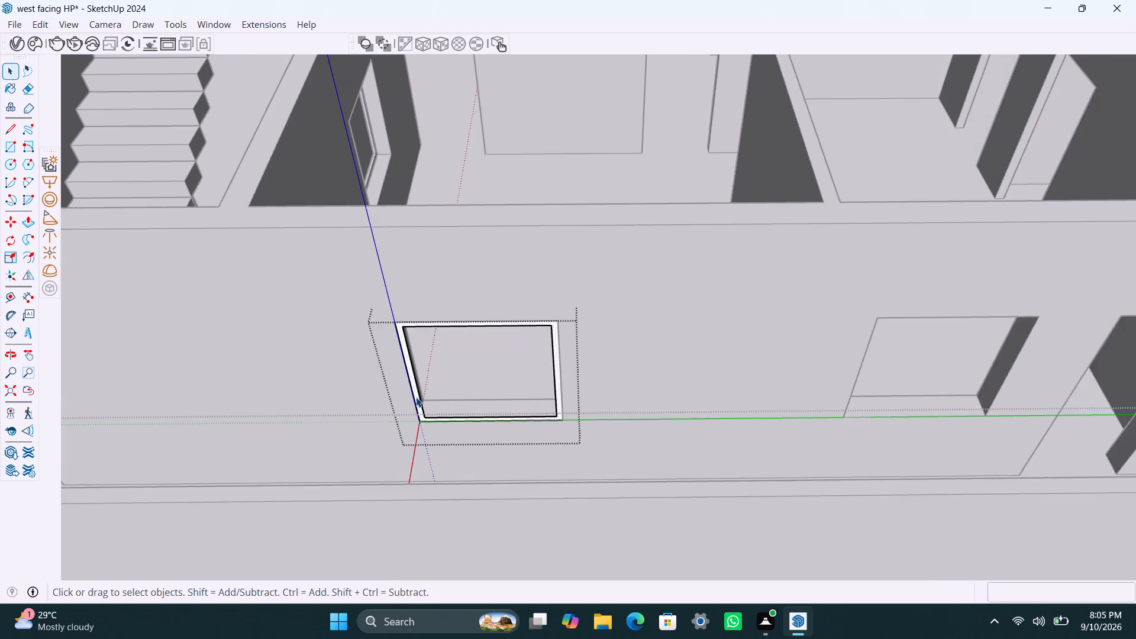
scroll(416, 397, up, 6)
click(417, 396)
key(p)
click(417, 396)
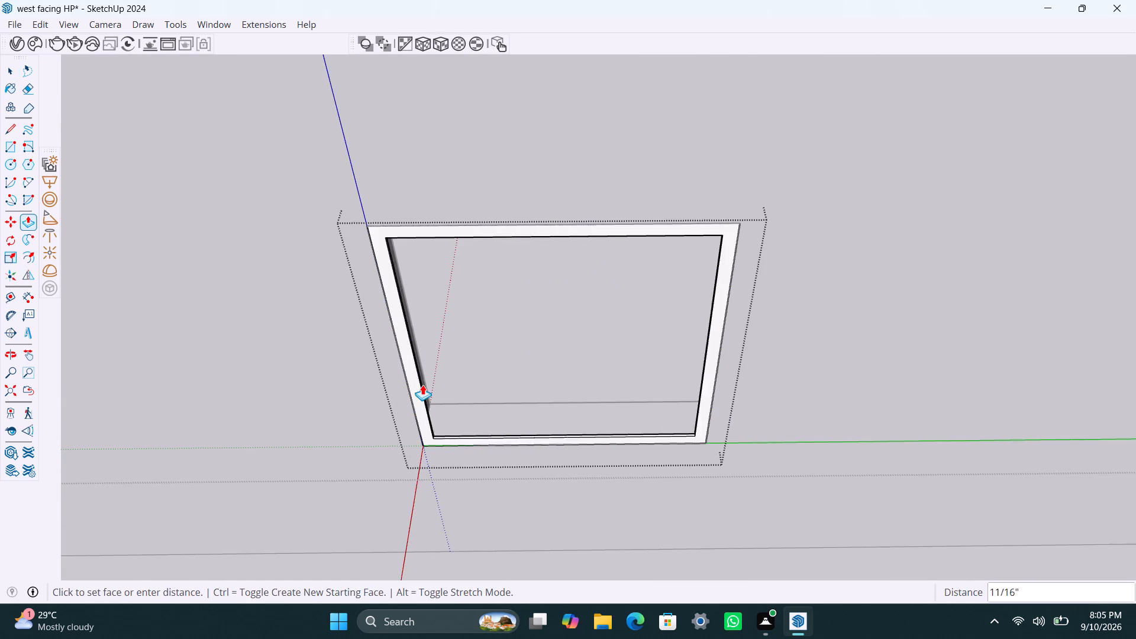
text(1.)
text(5")
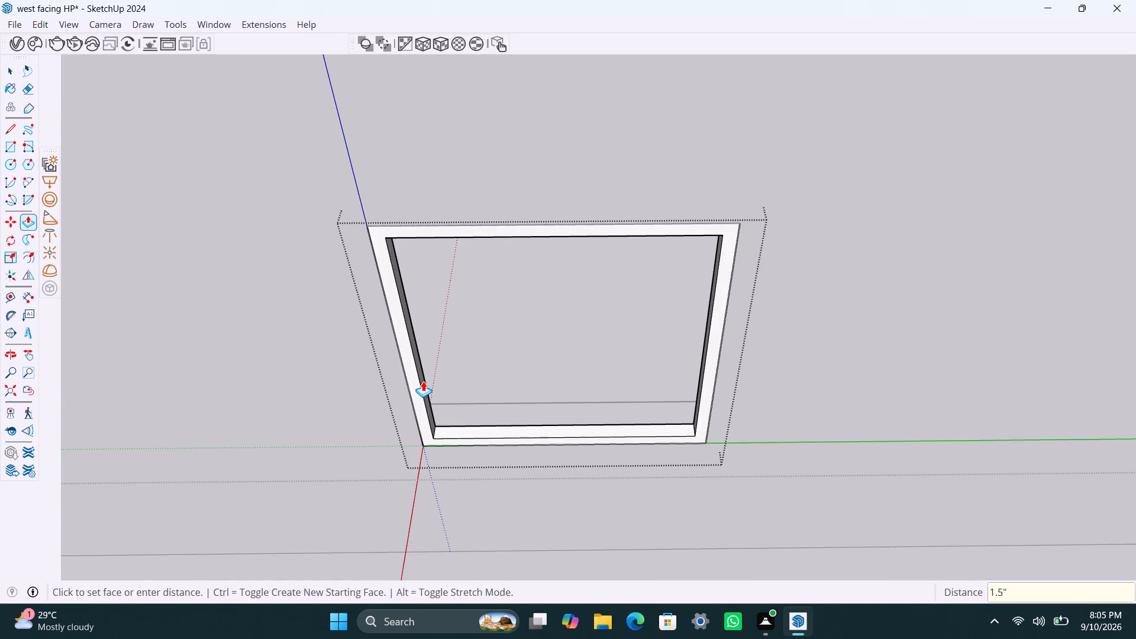
key(Return)
click(418, 392)
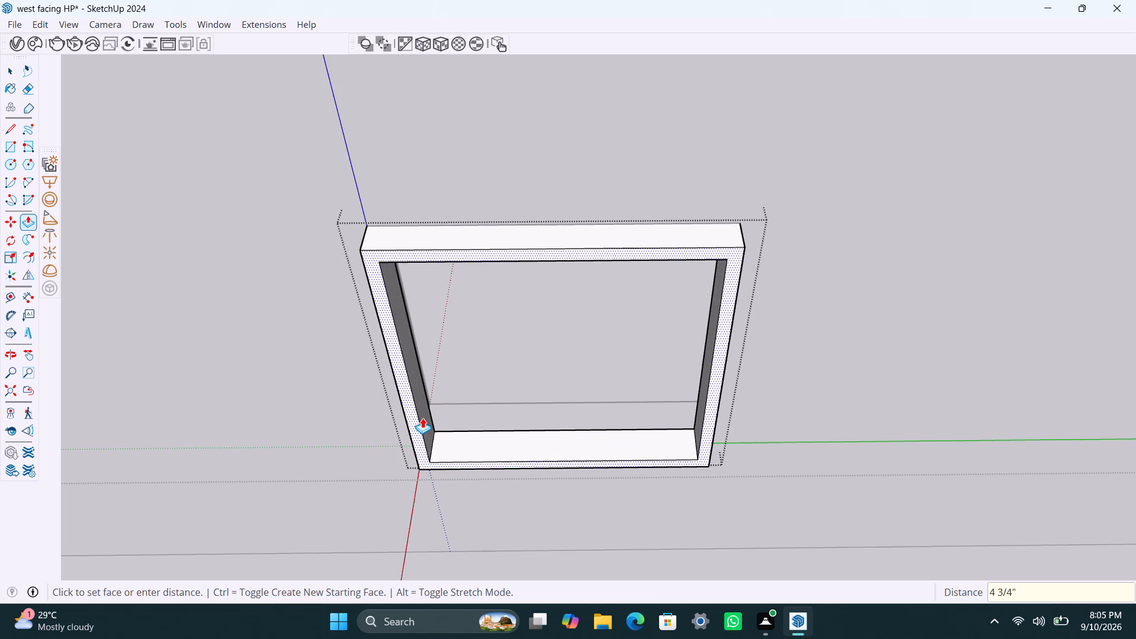
text(1.5")
key(Return)
key(space)
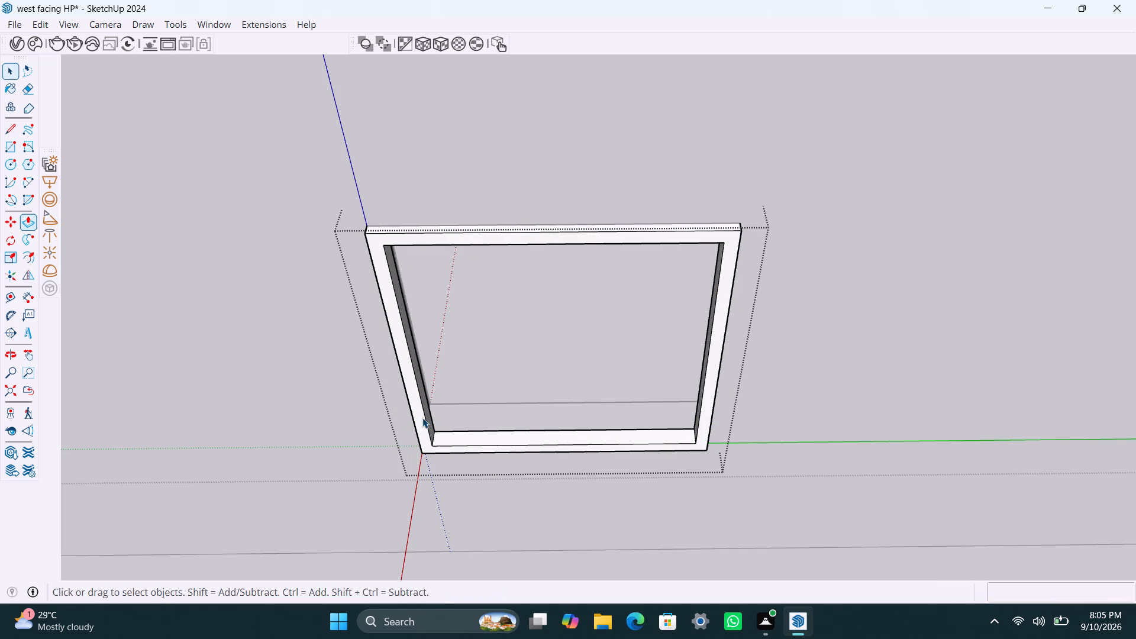
Draw a 1' 10" by 3' 10" pane over the frame's half nearest the staircase and delete the leftover face in the other half.
key(r)
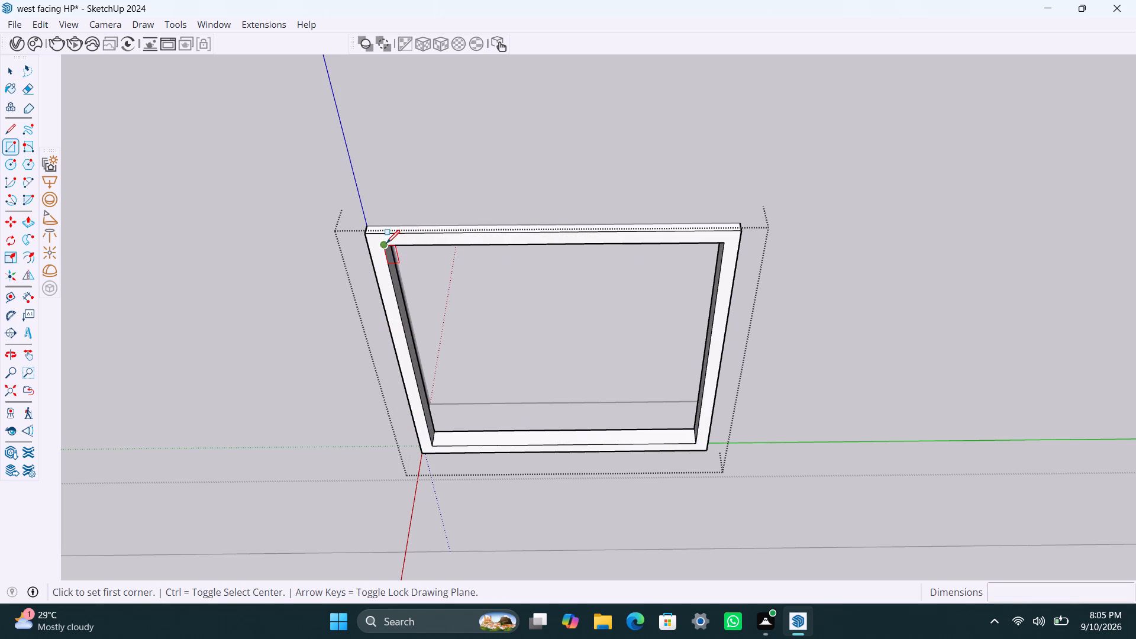
click(386, 243)
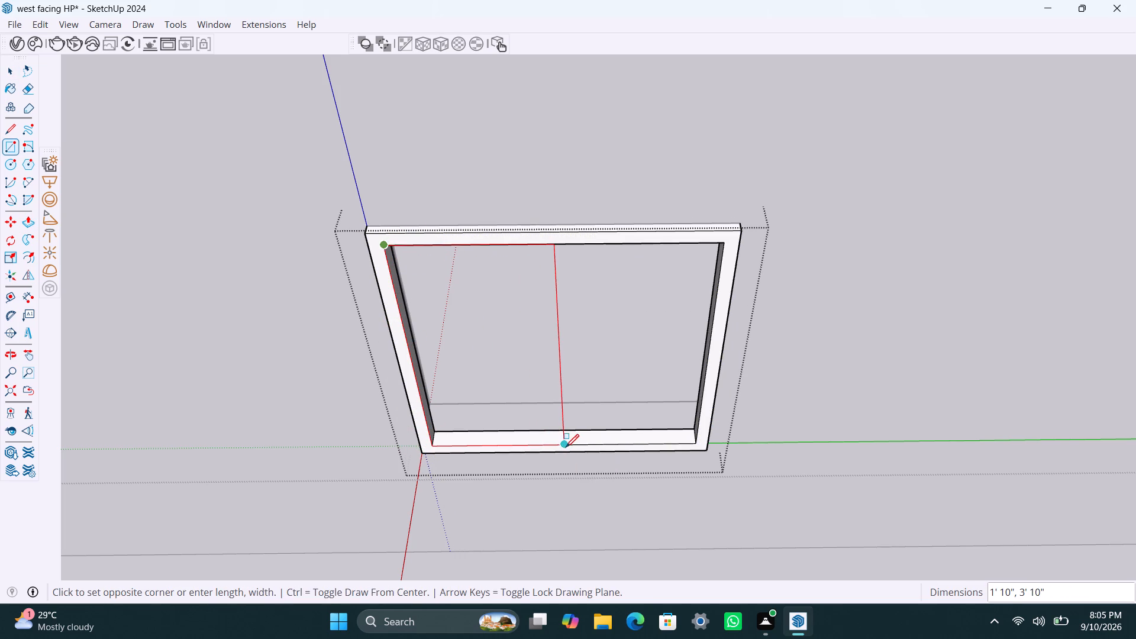
click(566, 447)
key(space)
click(588, 432)
key(Delete)
Make the half-width pane face and its edges a group.
double_click(524, 399)
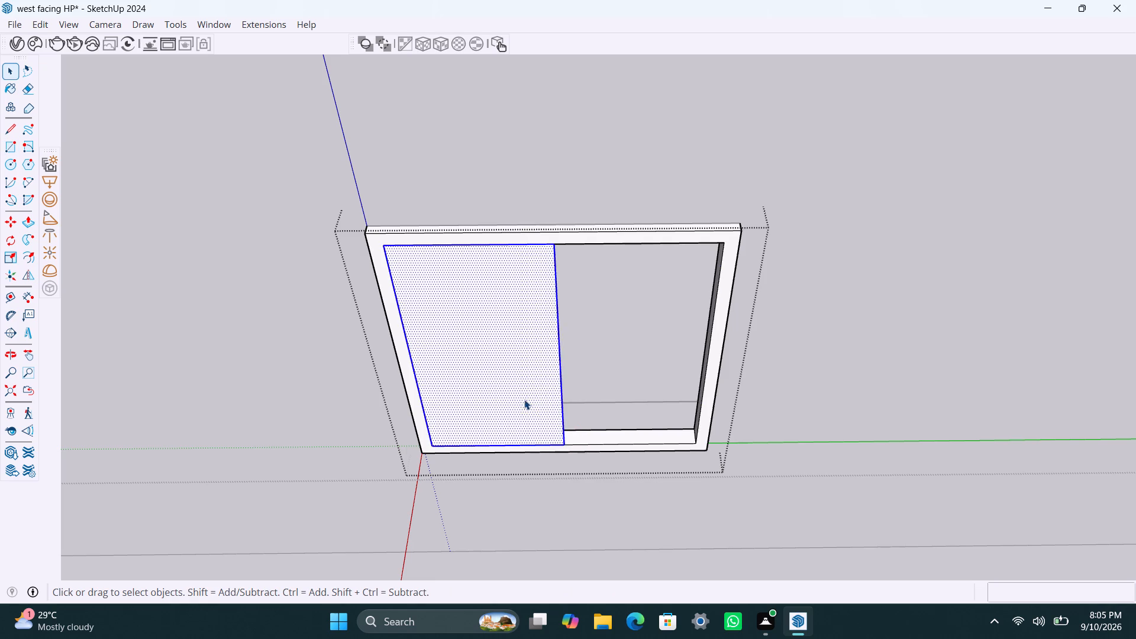
right_click(524, 399)
click(608, 182)
Extrude the pane face 8 mm inside its group.
triple_click(531, 324)
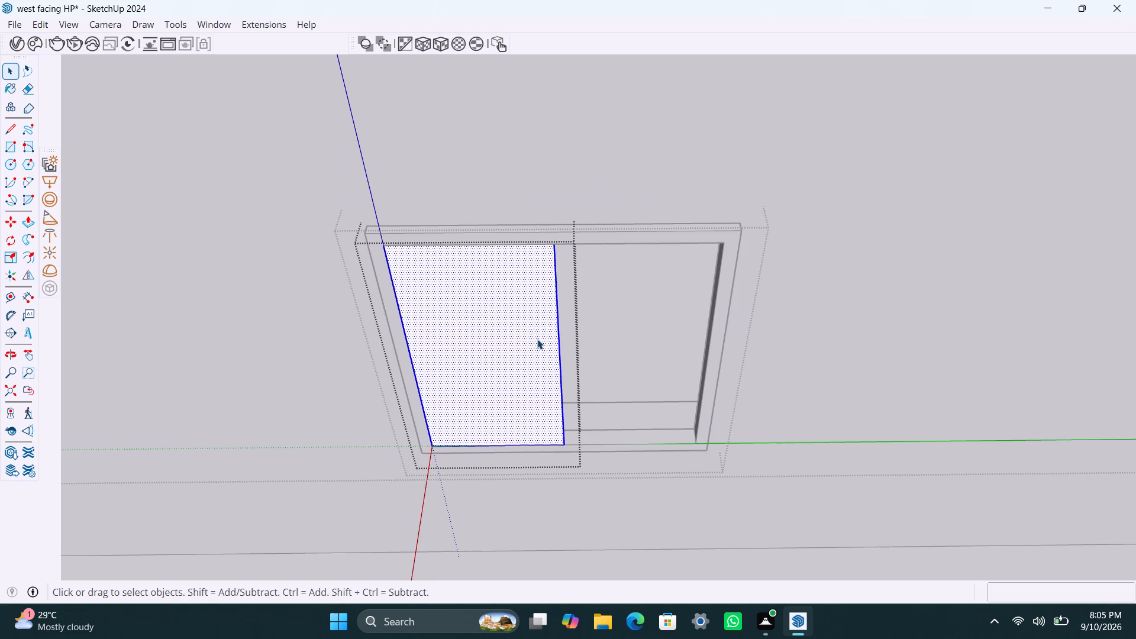
key(p)
click(537, 339)
text(8mm)
key(Return)
key(space)
click(843, 356)
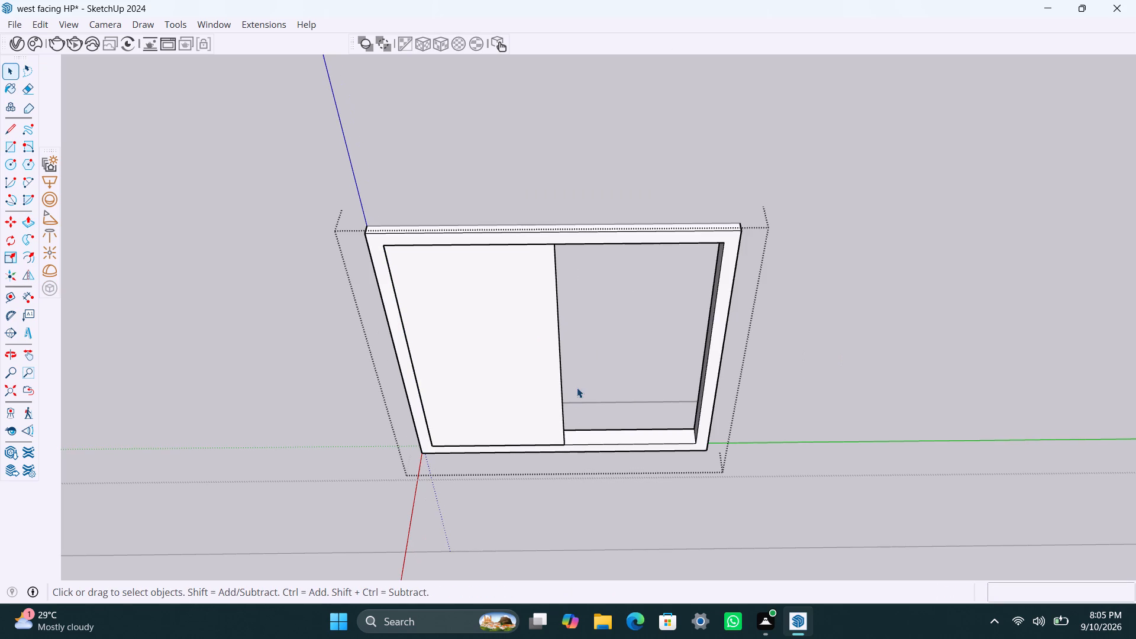
Move the pane about 1 5/8" inward within the frame's depth.
click(555, 419)
scroll(603, 471, up, 2)
scroll(539, 444, up, 3)
key(m)
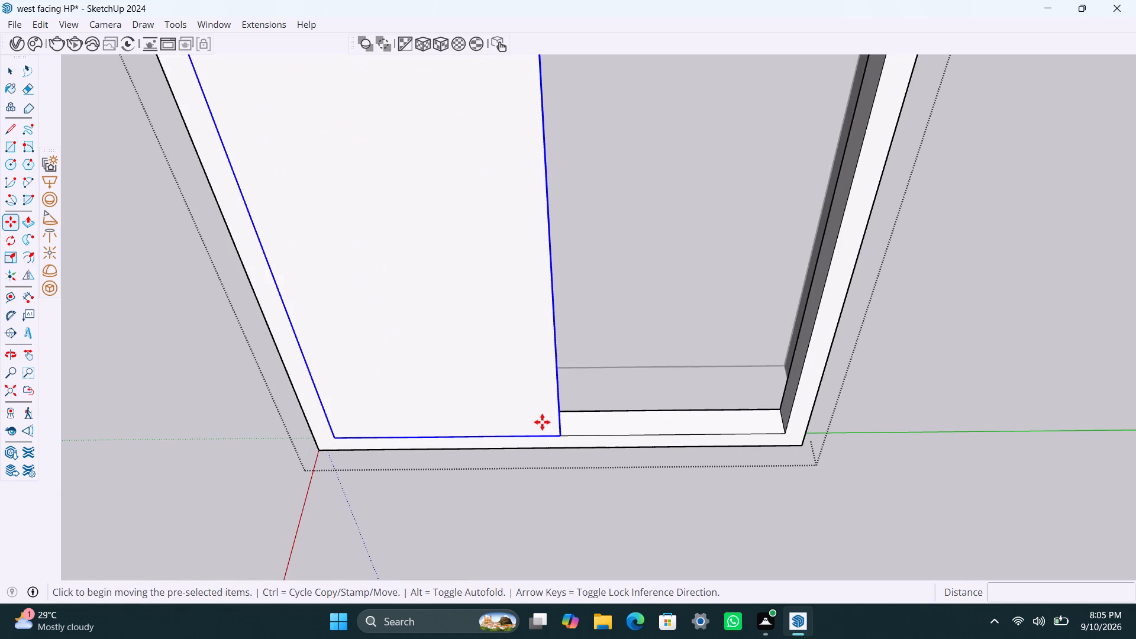
click(560, 433)
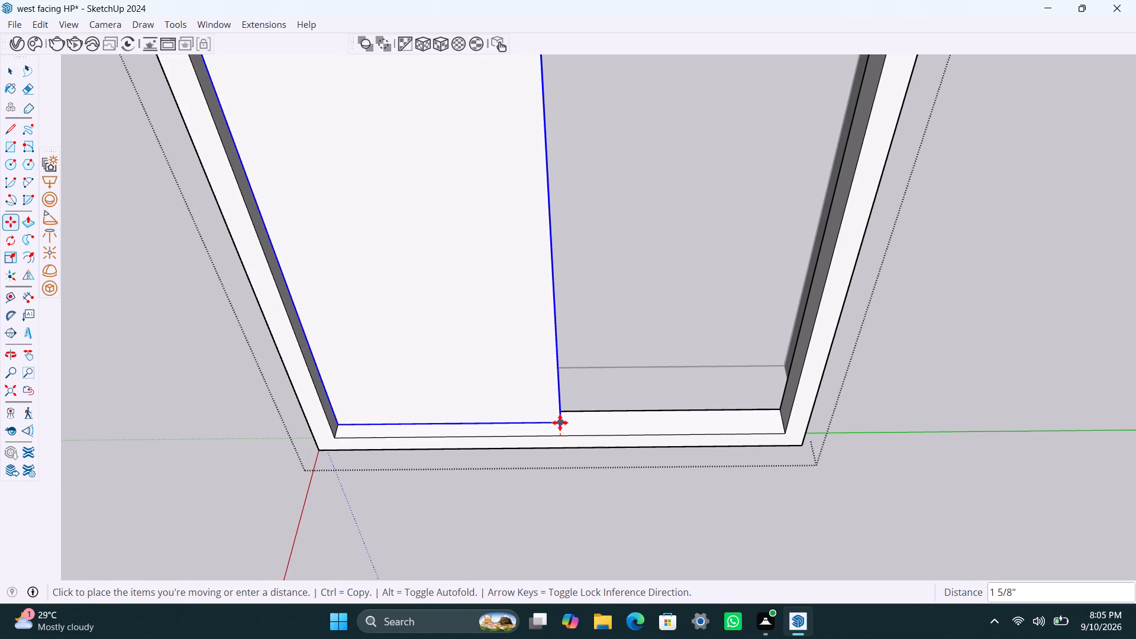
click(560, 421)
Copy the pane to the open half, from its bottom corner to the frame's far bottom inner corner.
key(m)
click(560, 421)
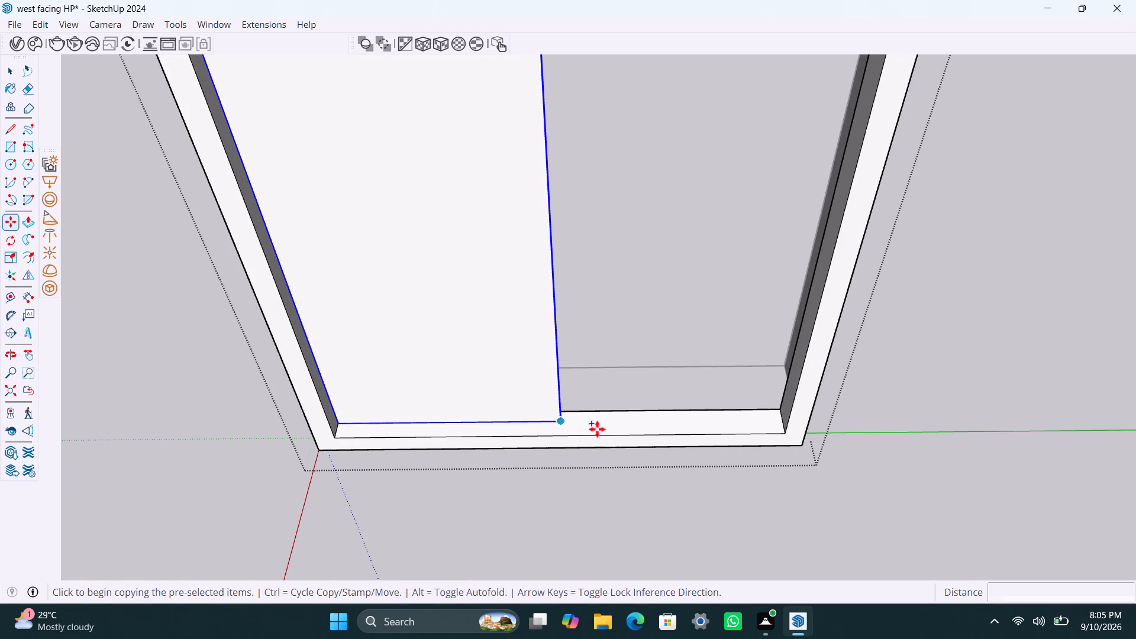
click(790, 428)
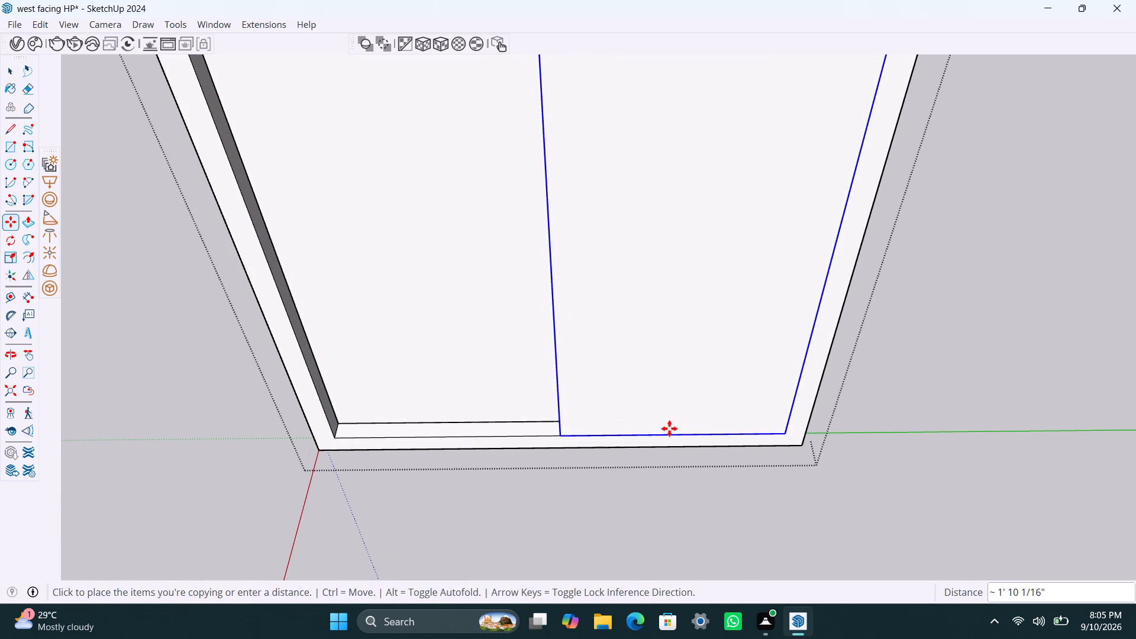
Move the copied pane about 1 3/8" inward so it sits against the first pane.
scroll(571, 372, up, 4)
middle_drag(457, 446, 697, 483)
scroll(624, 450, up, 5)
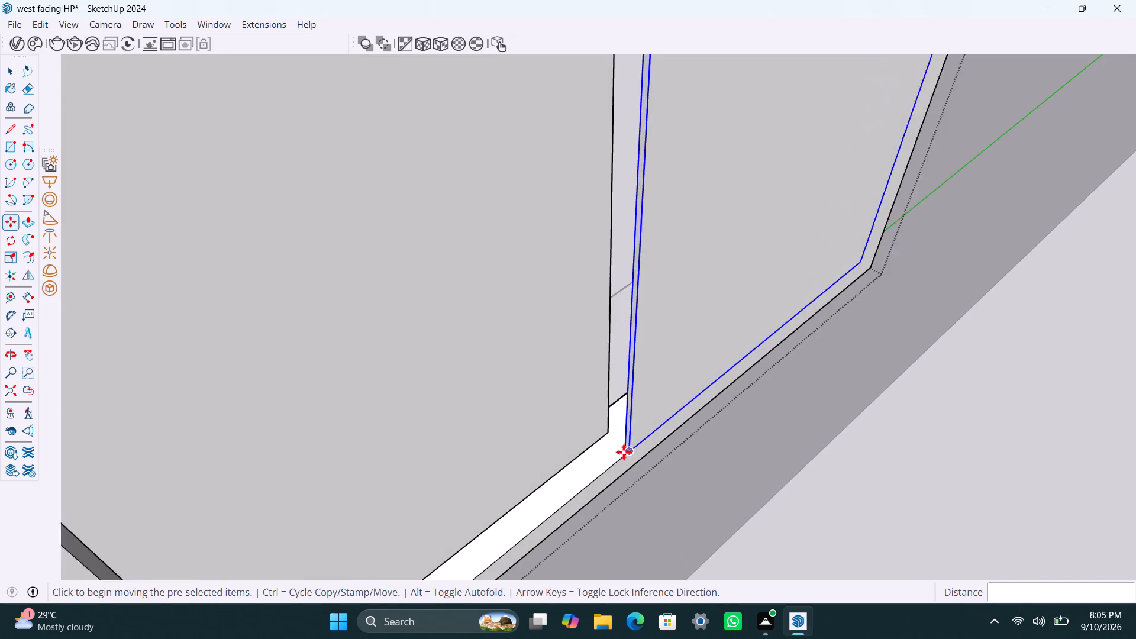
scroll(624, 452, up, 8)
click(622, 439)
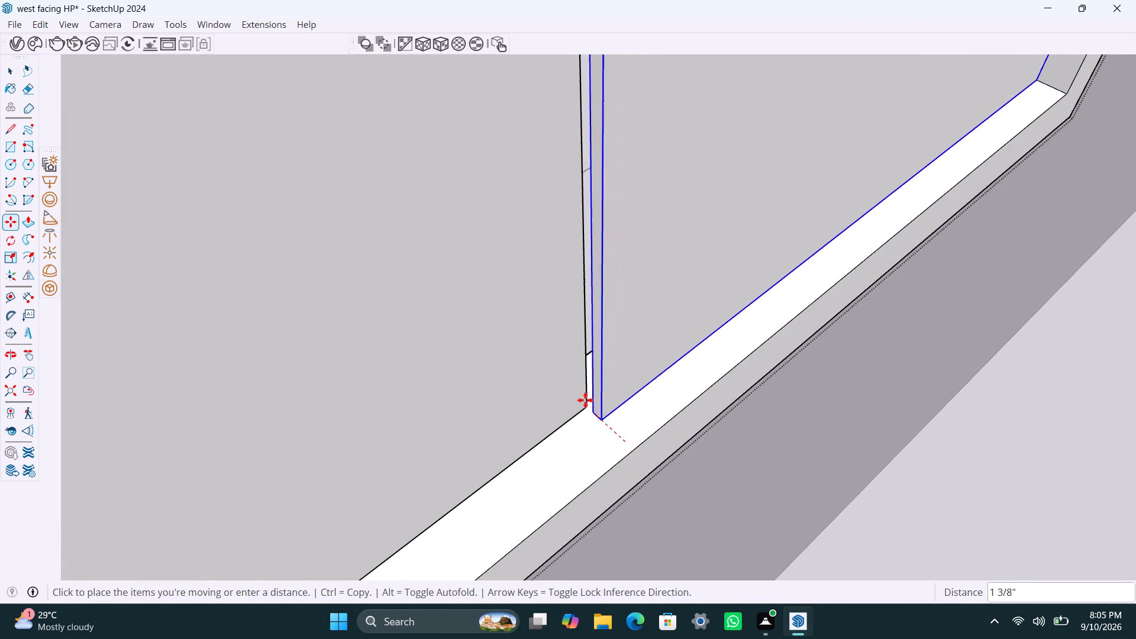
click(585, 400)
scroll(594, 349, down, 18)
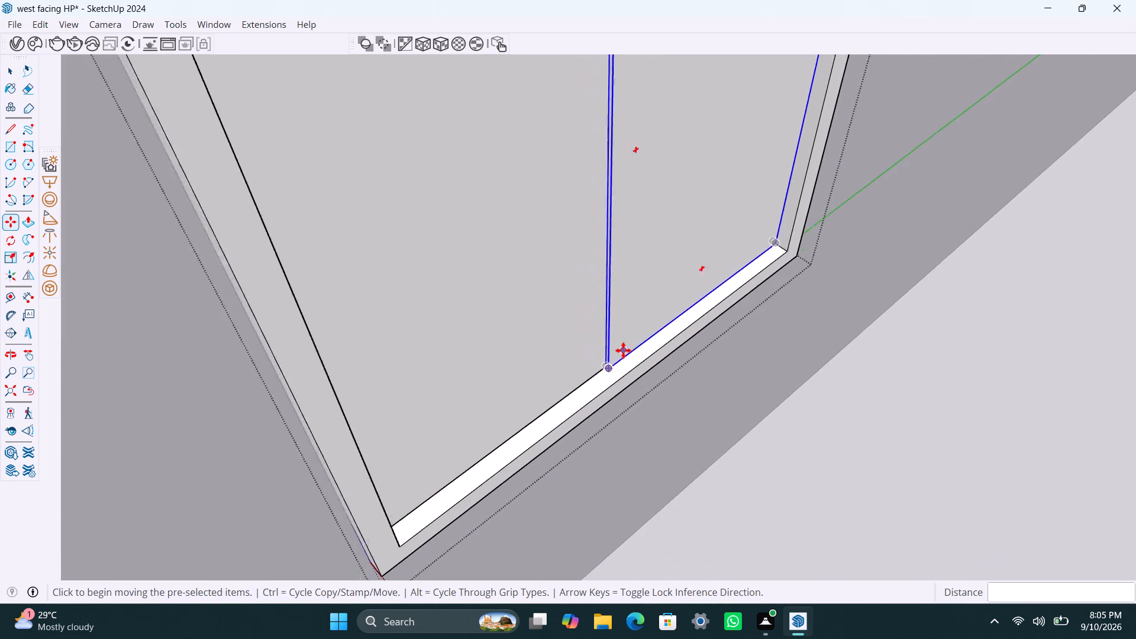
Close the finished two-pane window group and return to the whole house model.
scroll(623, 350, down, 17)
scroll(750, 297, down, 4)
middle_drag(748, 297, 679, 295)
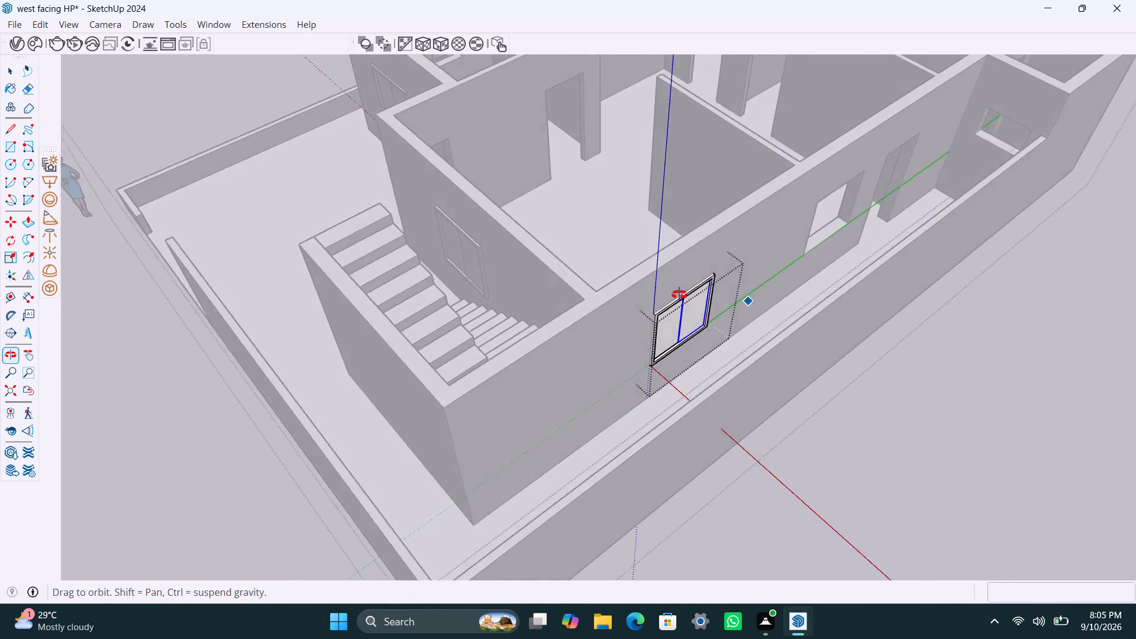
middle_drag(679, 295, 674, 293)
key(space)
click(863, 393)
Draw a rectangle over the empty window opening between the finished window and the doorway, and make it a group.
scroll(826, 290, down, 2)
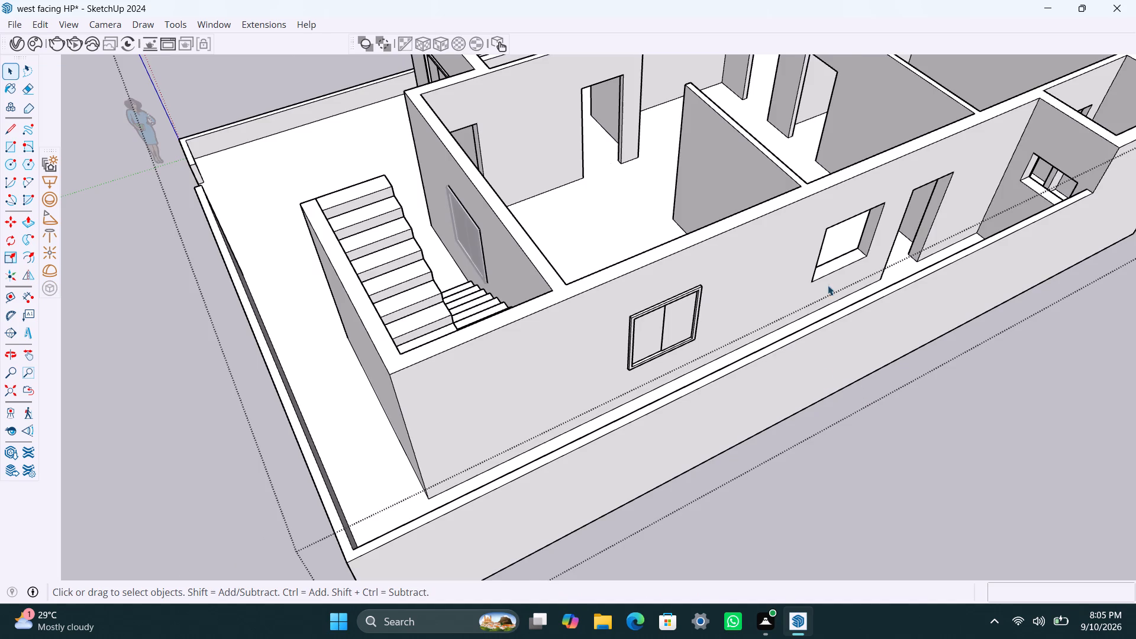
scroll(828, 285, down, 1)
middle_drag(826, 276, 701, 252)
scroll(874, 301, up, 2)
scroll(756, 304, up, 1)
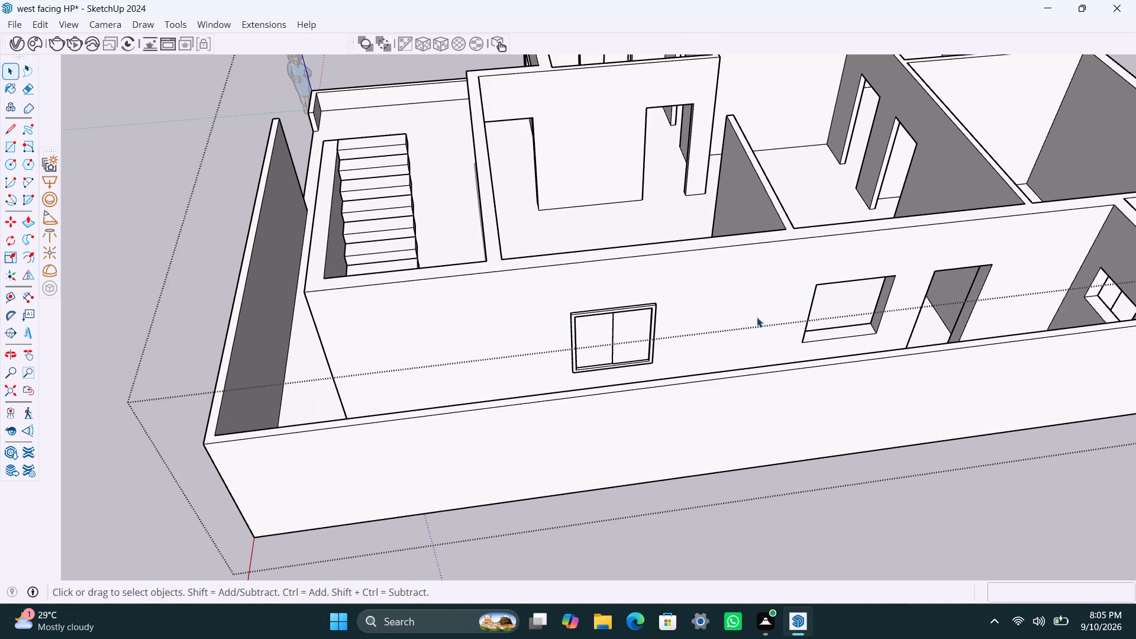
scroll(759, 318, up, 1)
key(r)
click(824, 283)
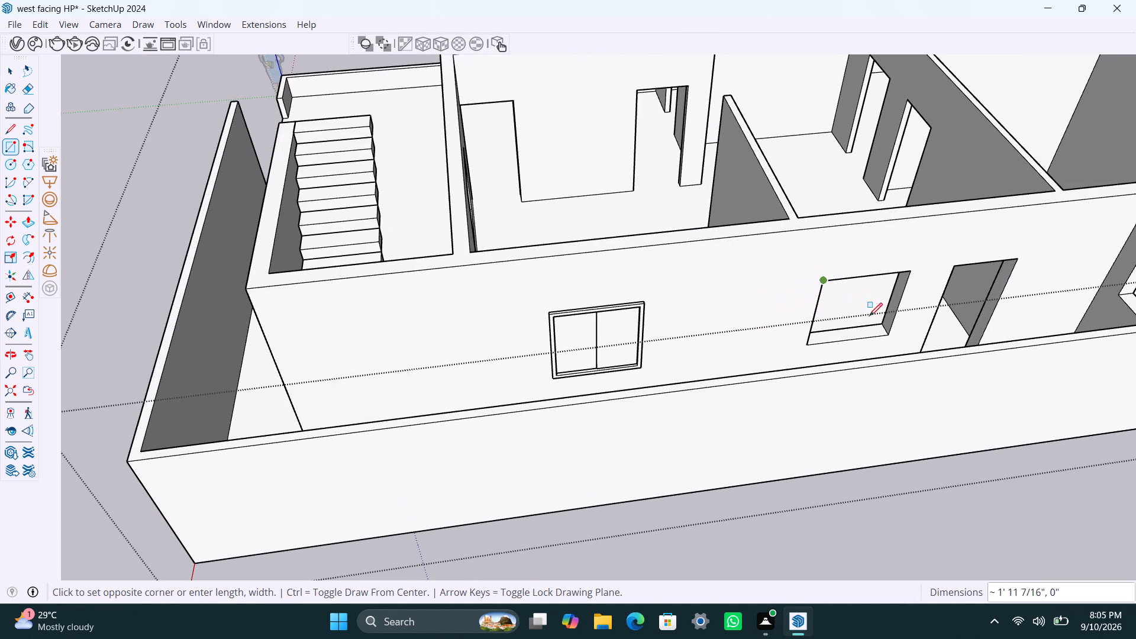
click(892, 334)
key(space)
double_click(834, 301)
right_click(834, 301)
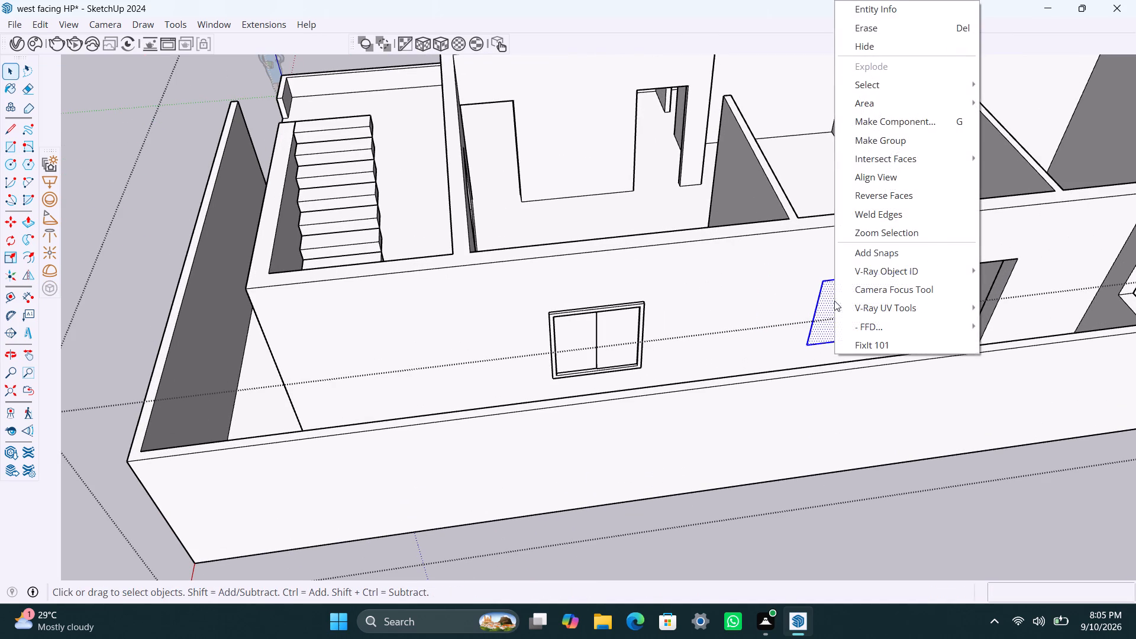
click(917, 147)
Inside the new group, offset the face's outline 2" inward and delete the inner face to leave a frame.
triple_click(843, 295)
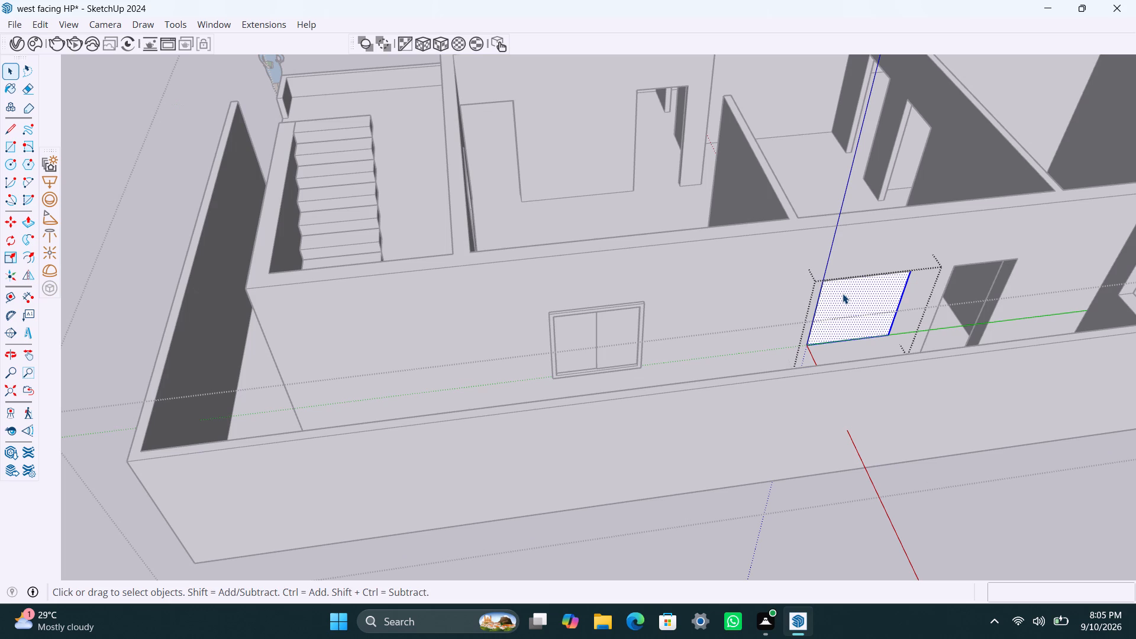
key(f)
click(843, 293)
text(2")
key(Return)
key(space)
click(889, 299)
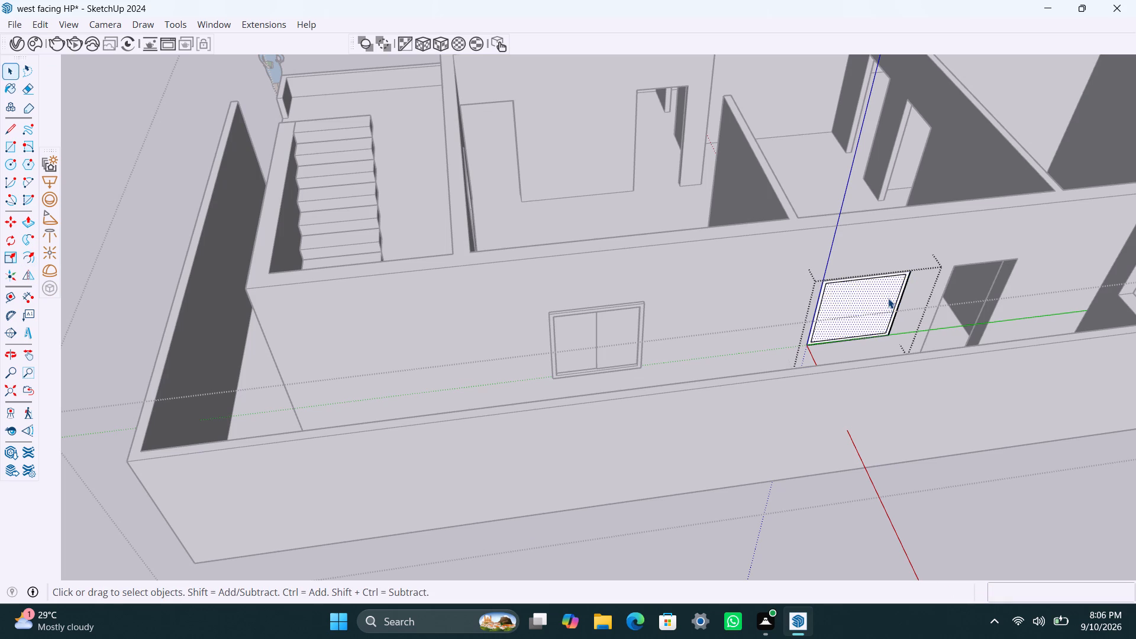
key(Delete)
Extrude the frame face 1.5" into the opening and another 1.5" outward from the wall.
scroll(853, 322, up, 5)
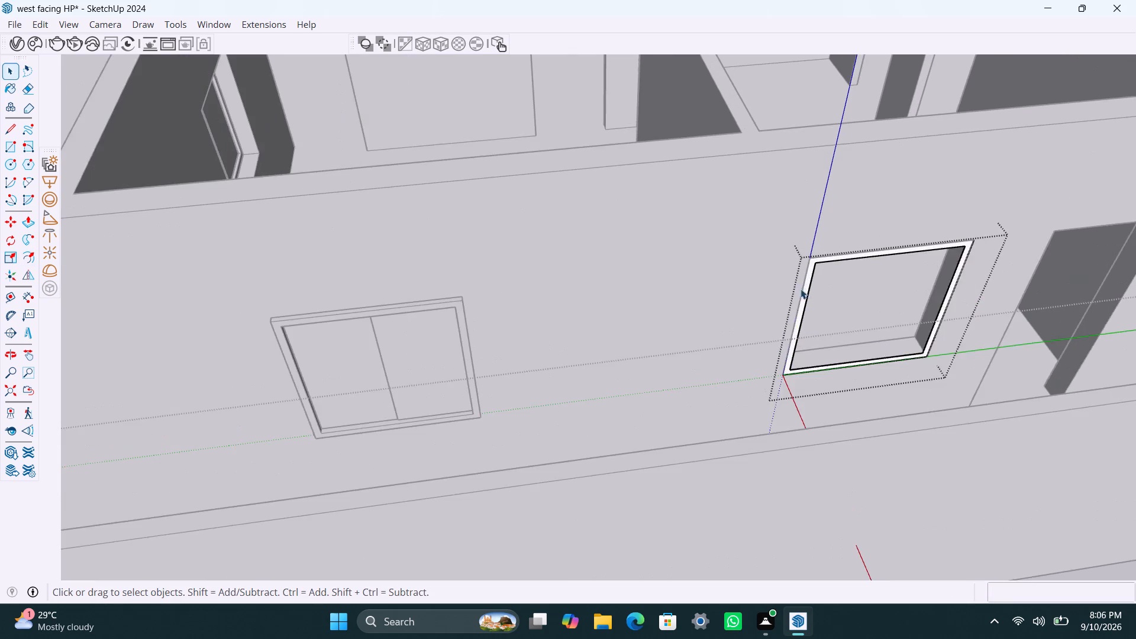
scroll(808, 291, up, 8)
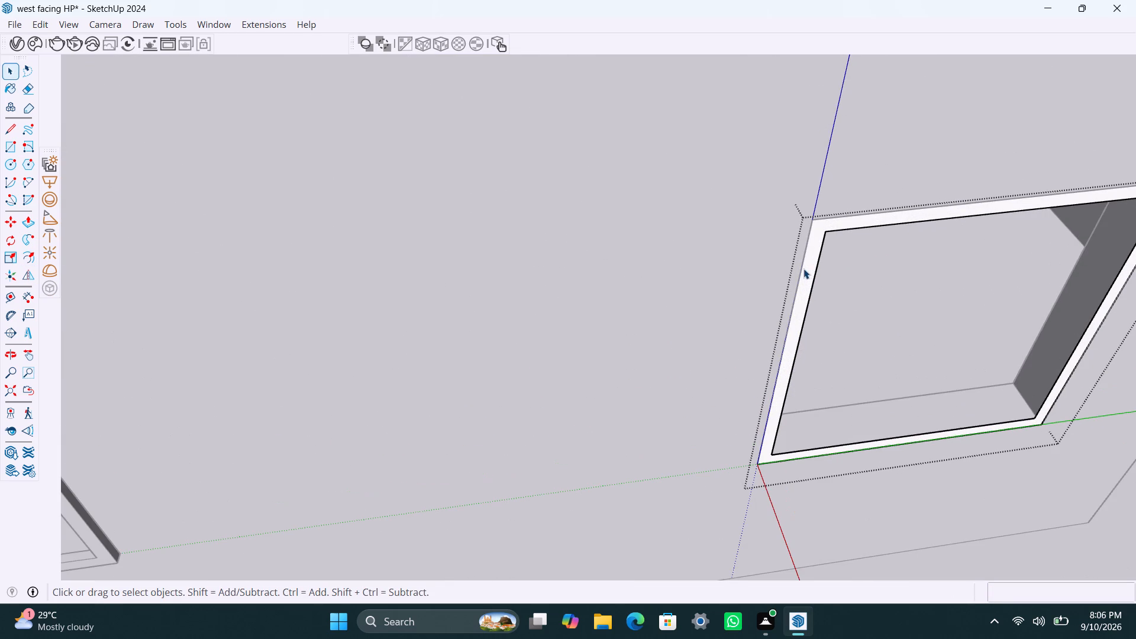
click(811, 254)
key(p)
click(823, 124)
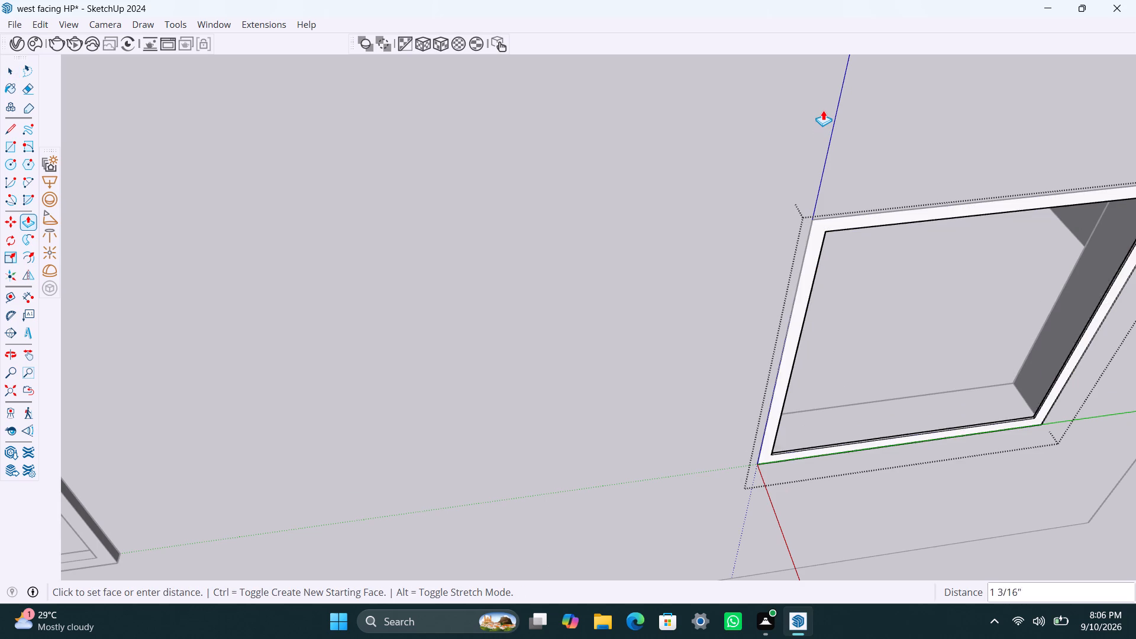
text(1.5")
key(Return)
click(809, 287)
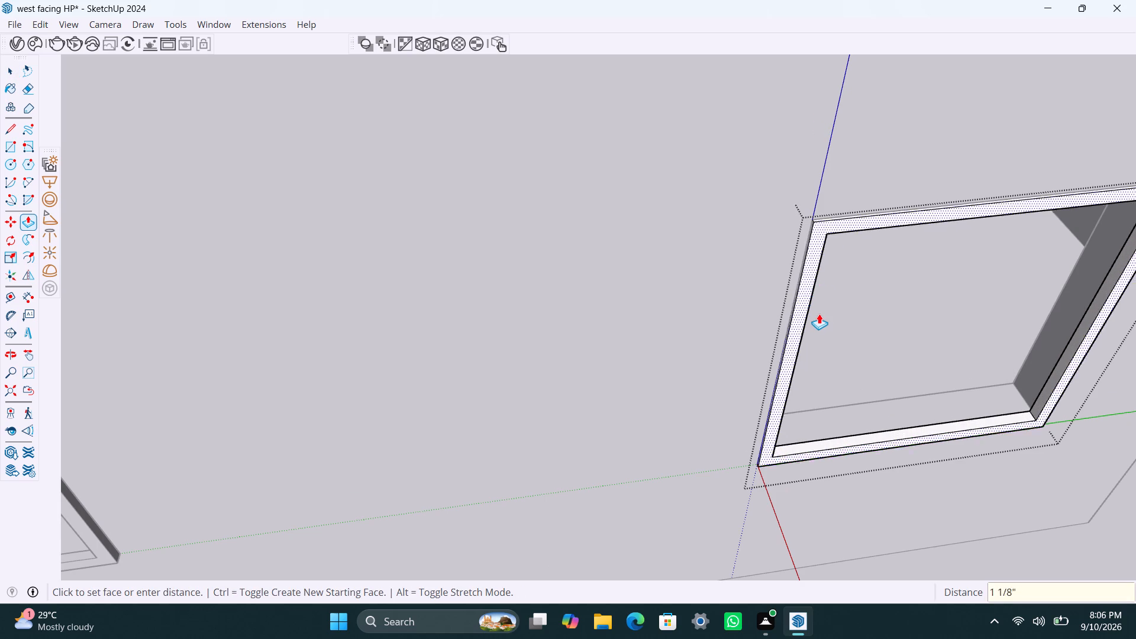
text(1.5")
key(Return)
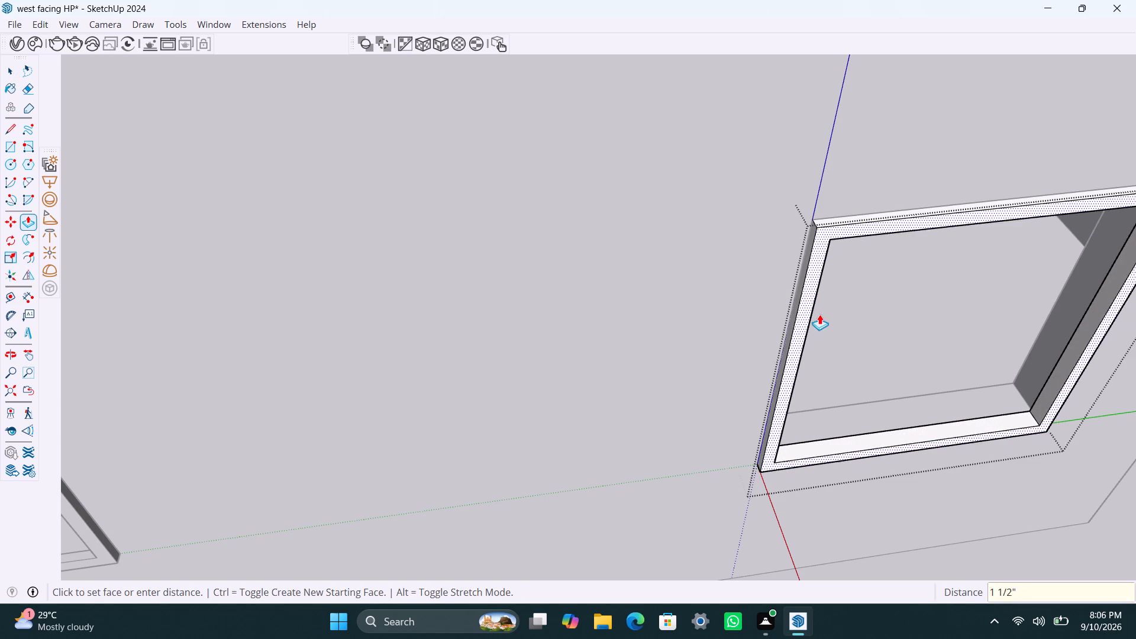
Draw a pane rectangle about 1' 11 1/2" by 3' 8" over half the frame opening and delete the other half's face.
key(space)
text(r)
click(832, 246)
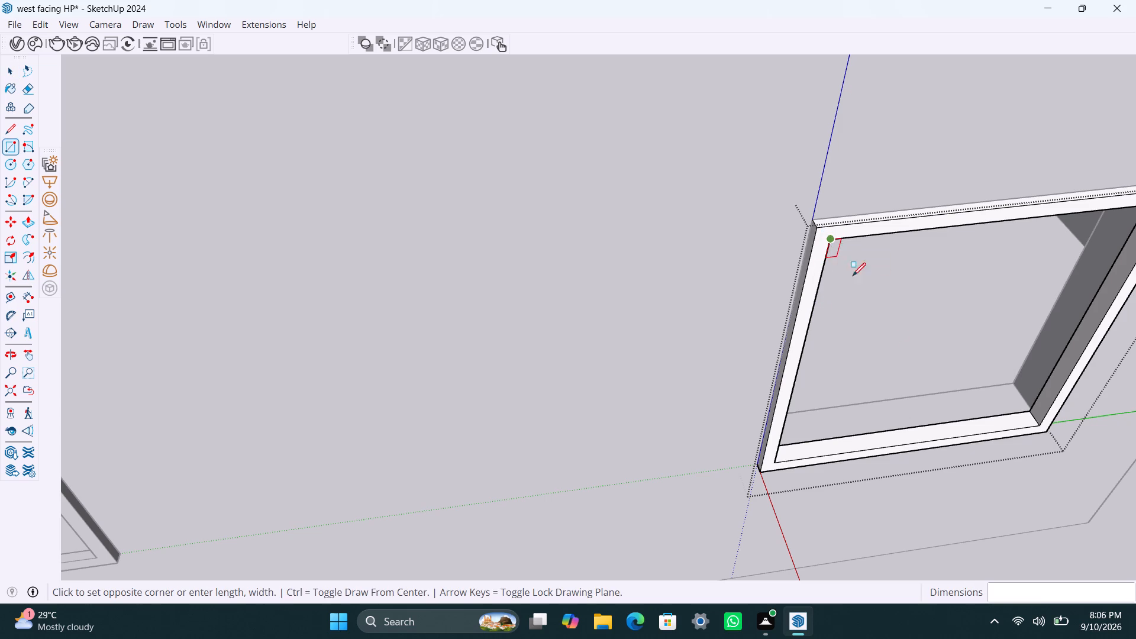
click(918, 444)
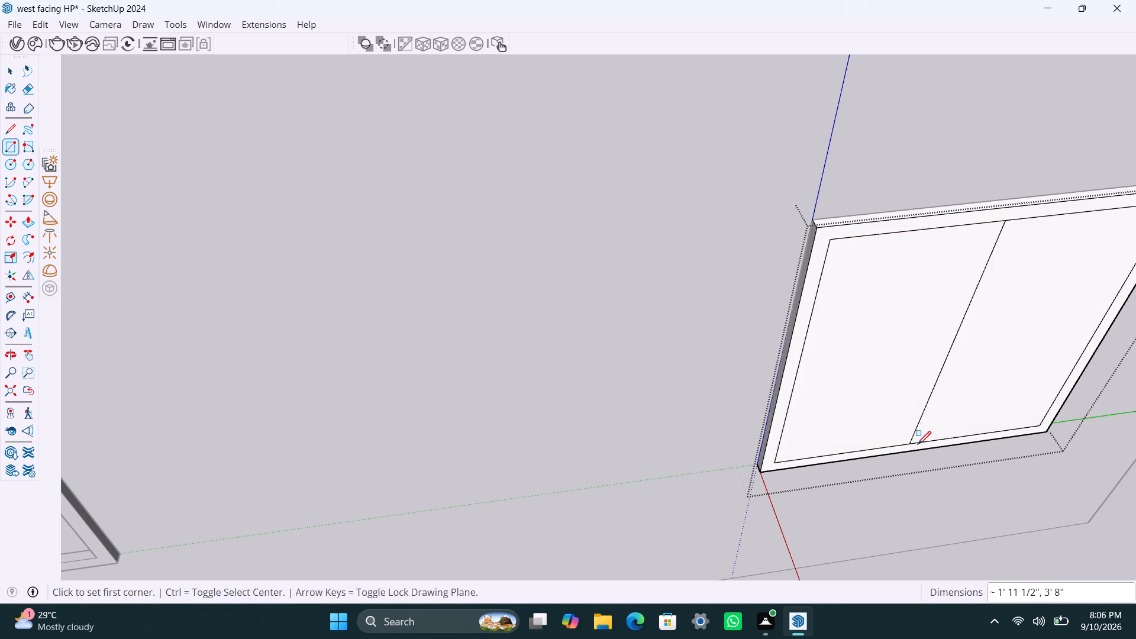
key(space)
click(934, 412)
key(Delete)
Make the pane face a group and extrude it 8 mm inside that group.
double_click(916, 398)
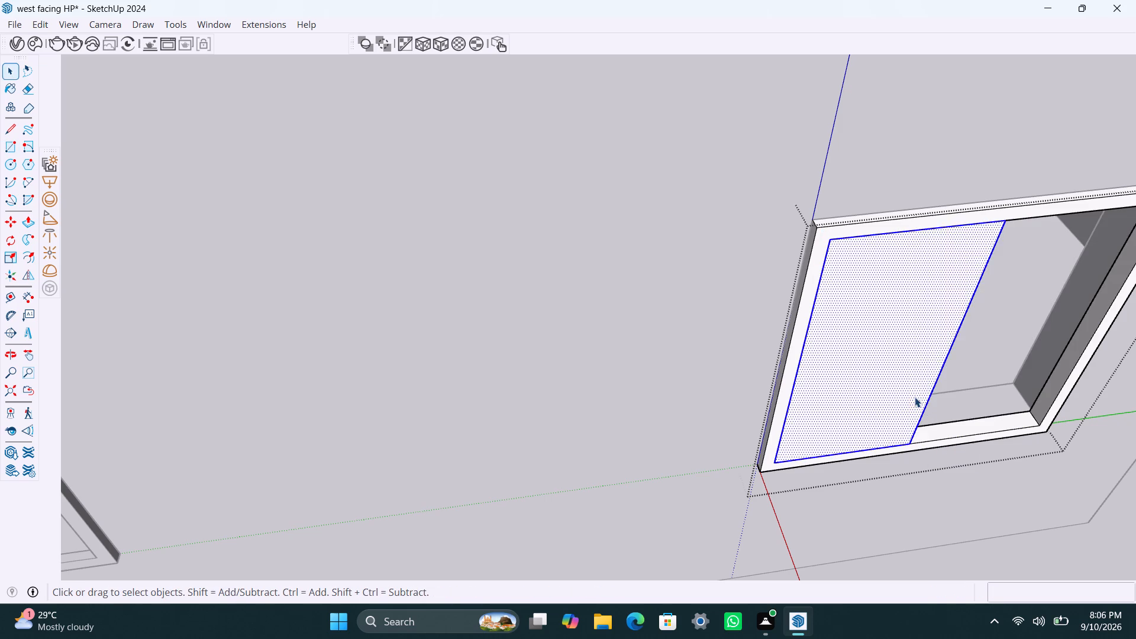
right_click(915, 397)
click(1005, 180)
triple_click(909, 337)
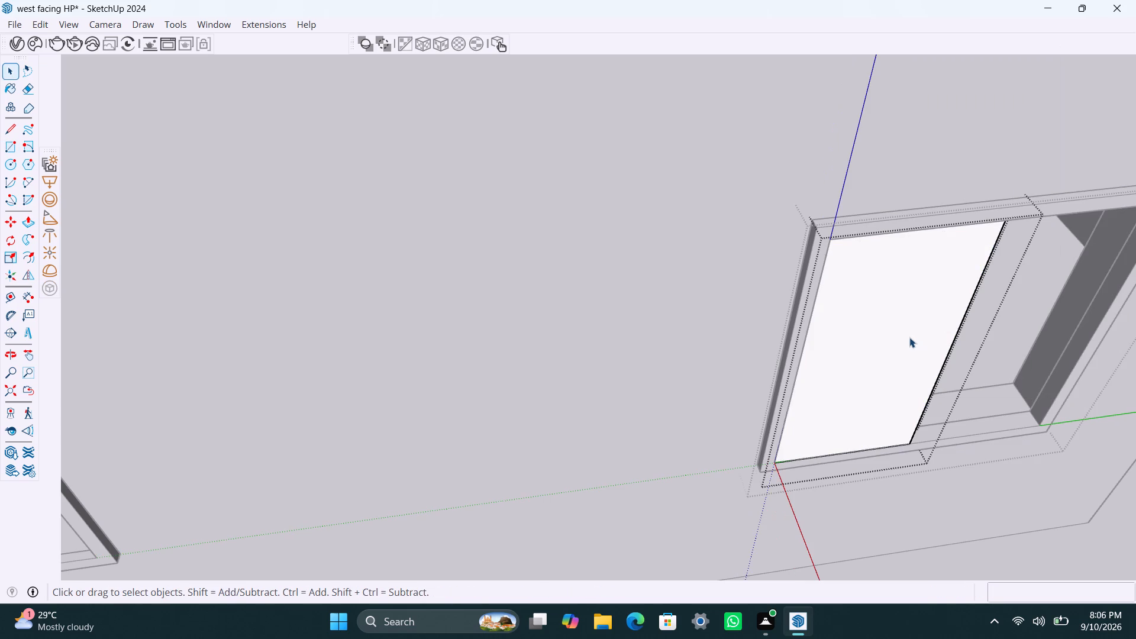
key(p)
click(910, 340)
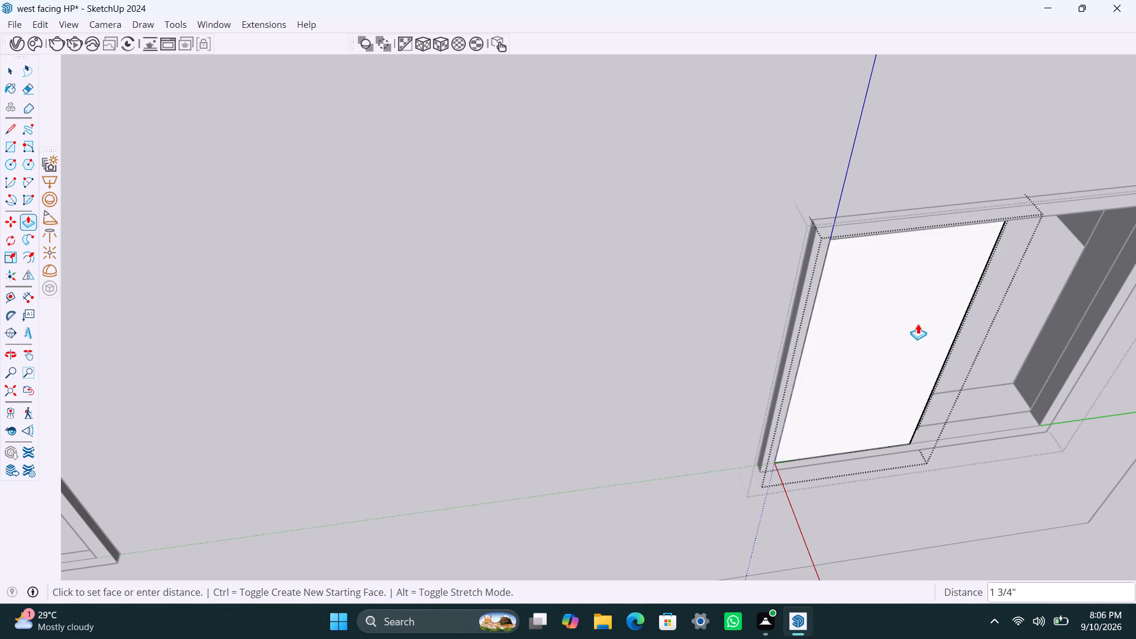
text(8mm)
key(Return)
key(space)
click(497, 389)
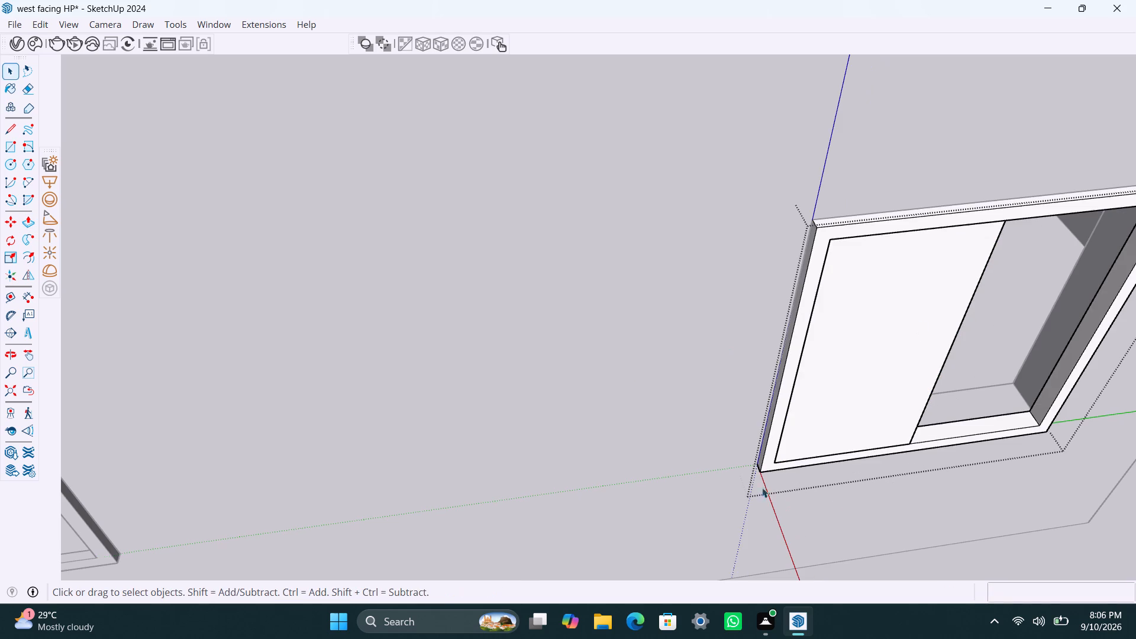
Move the pane about 2" inward within the frame's depth.
scroll(866, 436, down, 3)
click(893, 433)
scroll(831, 499, up, 2)
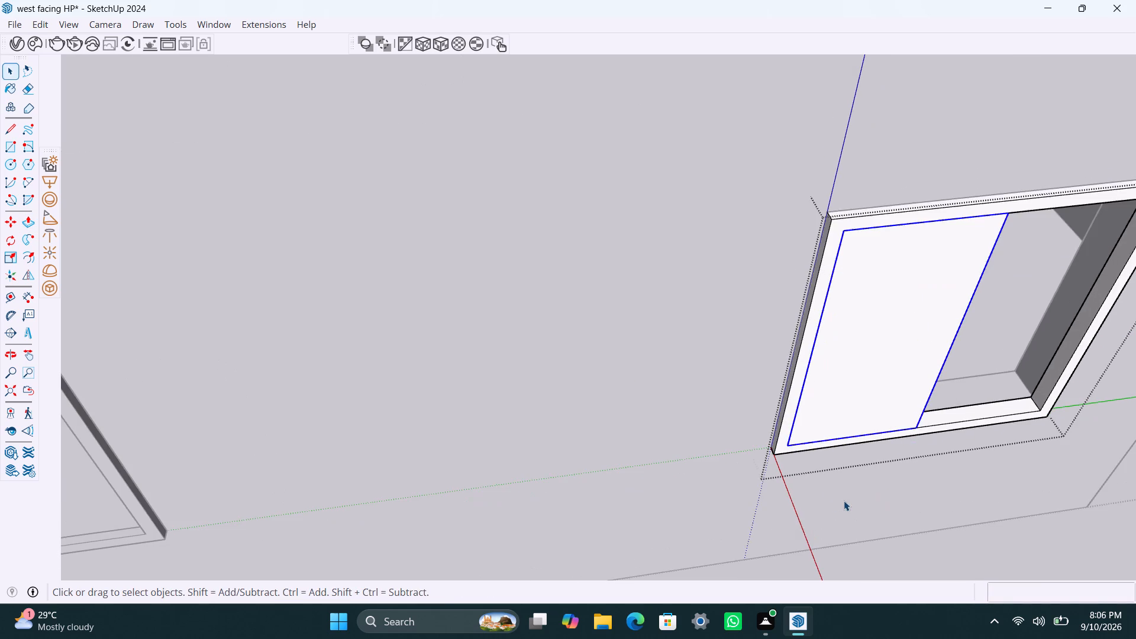
middle_drag(855, 498, 747, 483)
scroll(830, 480, up, 4)
key(m)
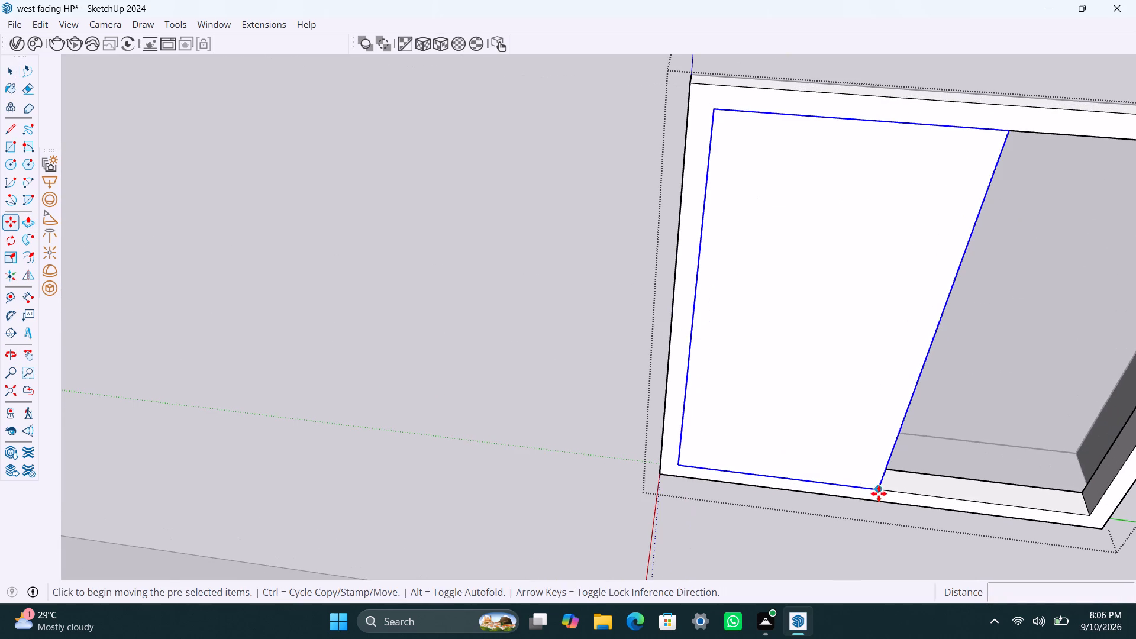
click(882, 486)
click(885, 475)
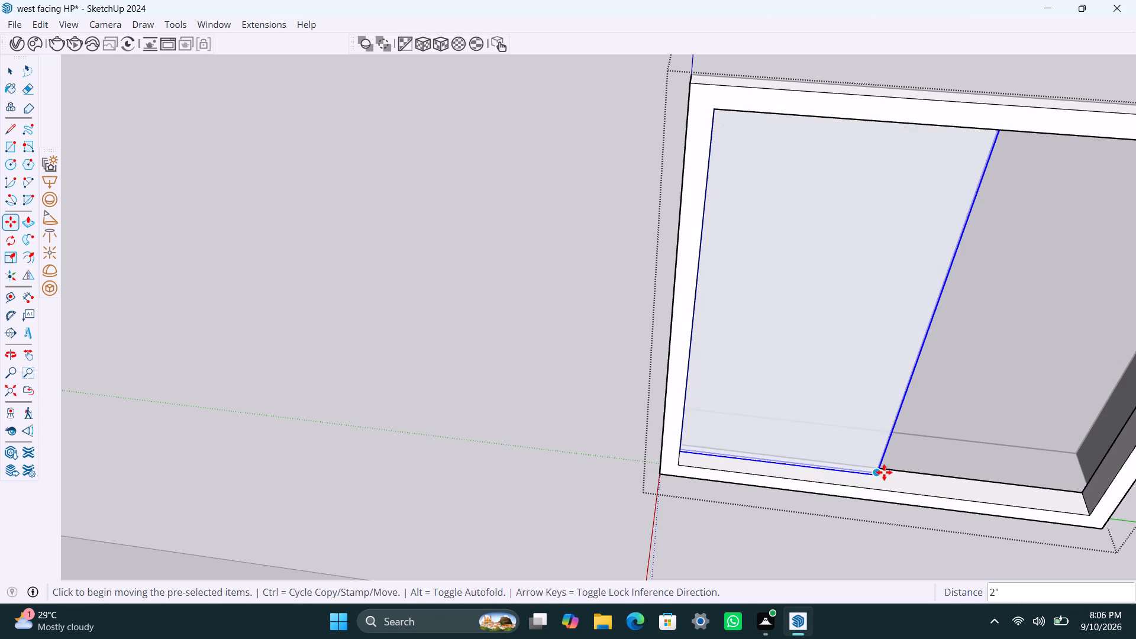
Copy the pane to the open half, from its bottom corner to the frame's far bottom inner corner.
scroll(876, 477, up, 1)
middle_drag(872, 493, 826, 502)
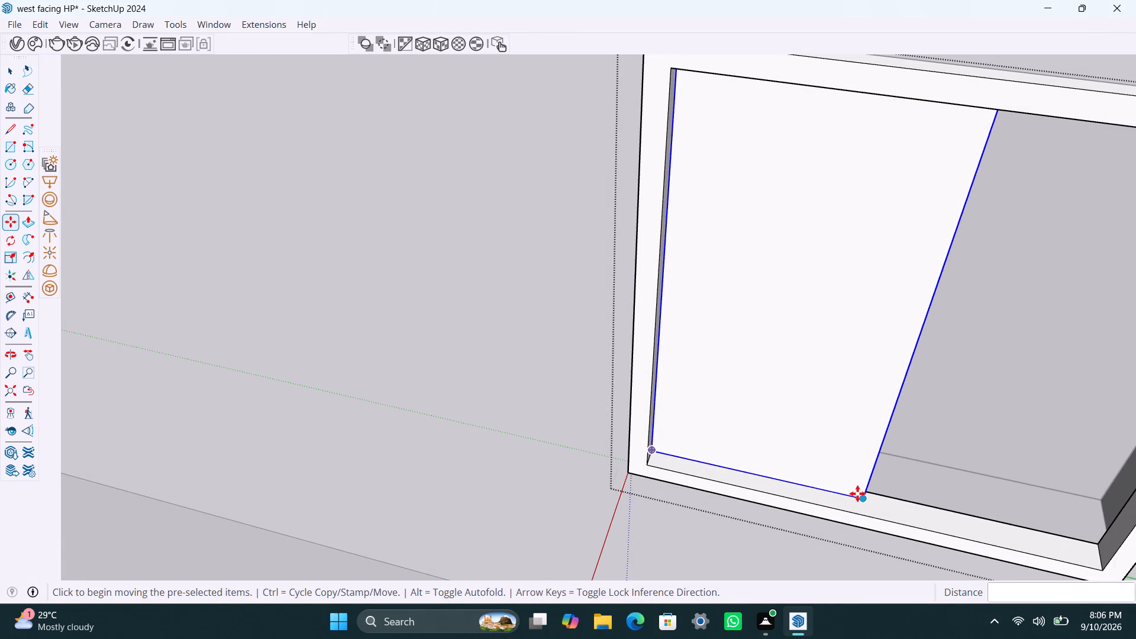
key(m)
drag(859, 493, 863, 499)
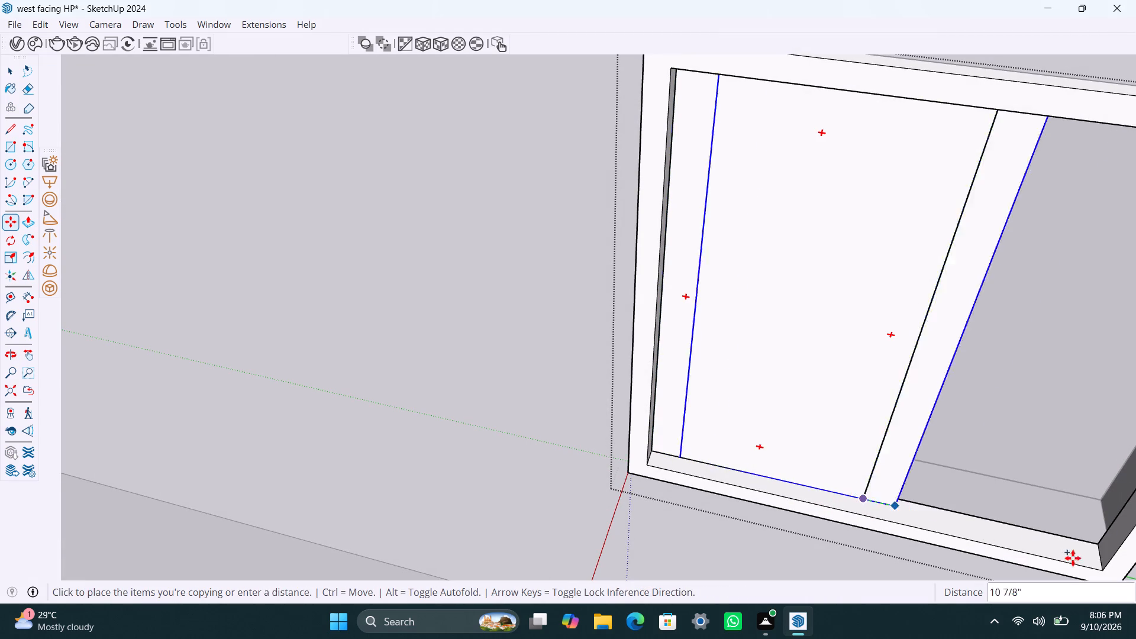
click(1103, 569)
Move the copied pane about 1 11/16" inward so it sits against the first pane.
scroll(835, 495, up, 2)
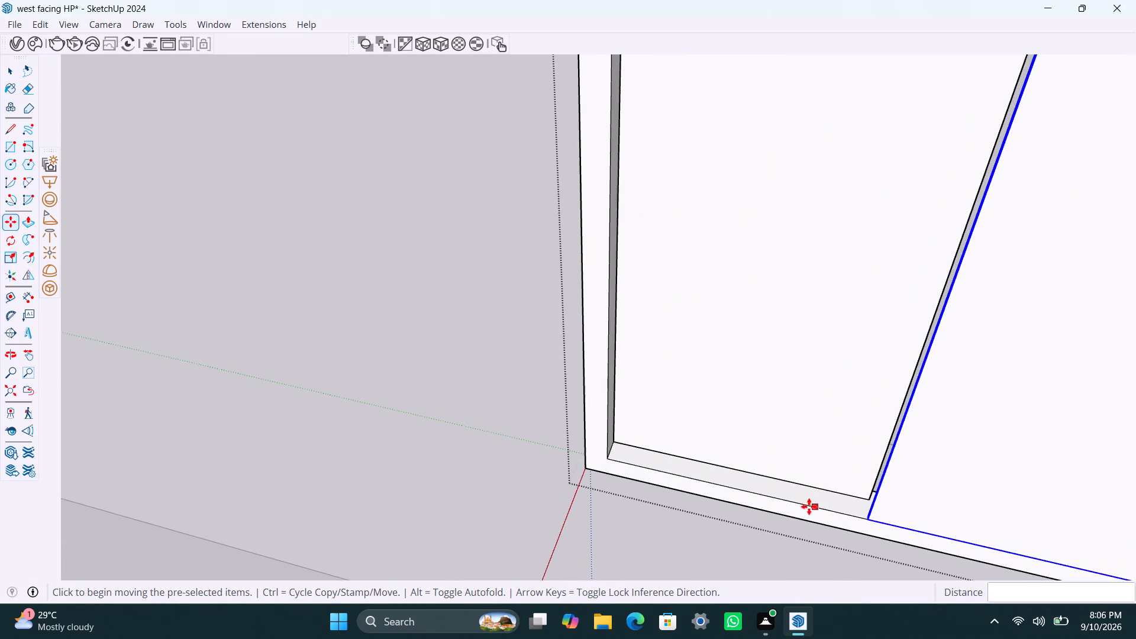
middle_drag(809, 508, 951, 560)
scroll(926, 432, up, 6)
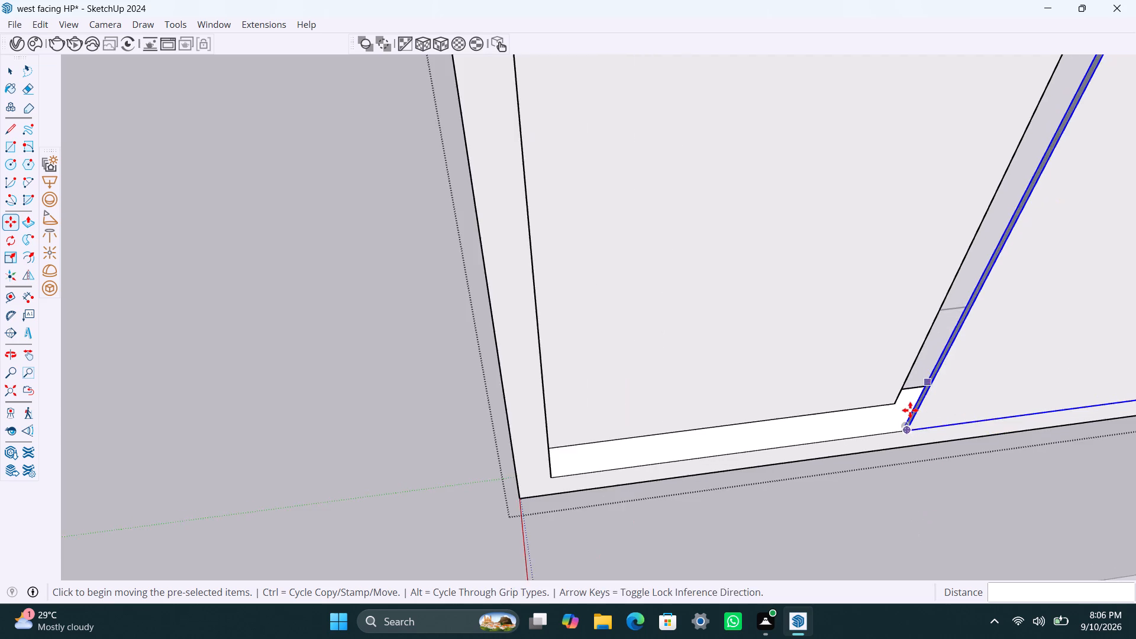
scroll(910, 410, up, 9)
click(901, 422)
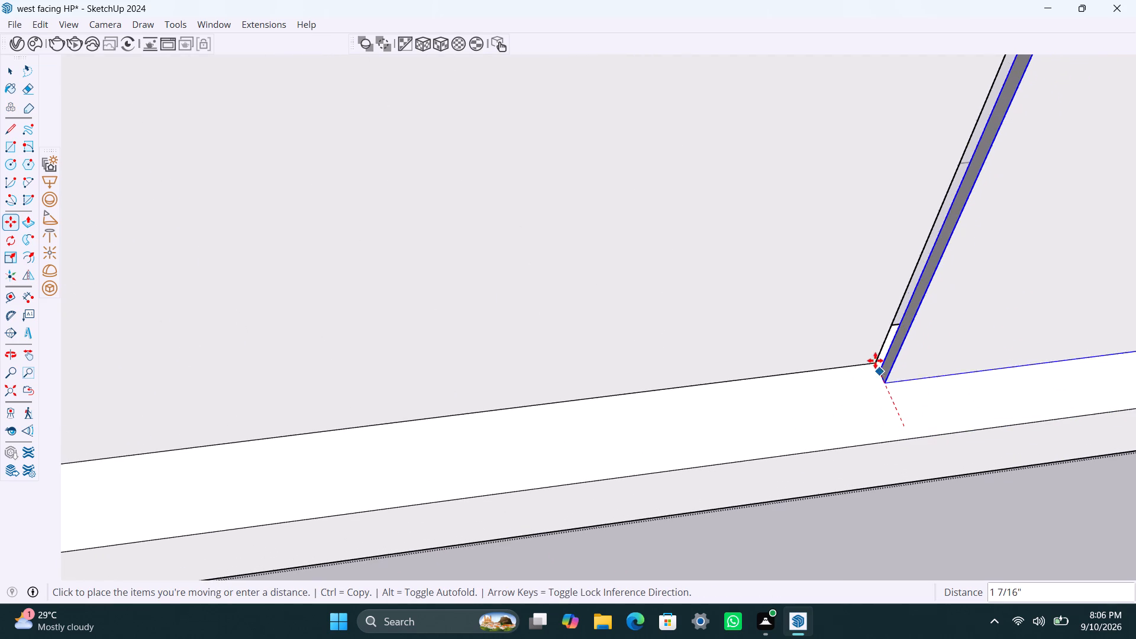
click(875, 360)
Save the model.
key(ctrl+s)
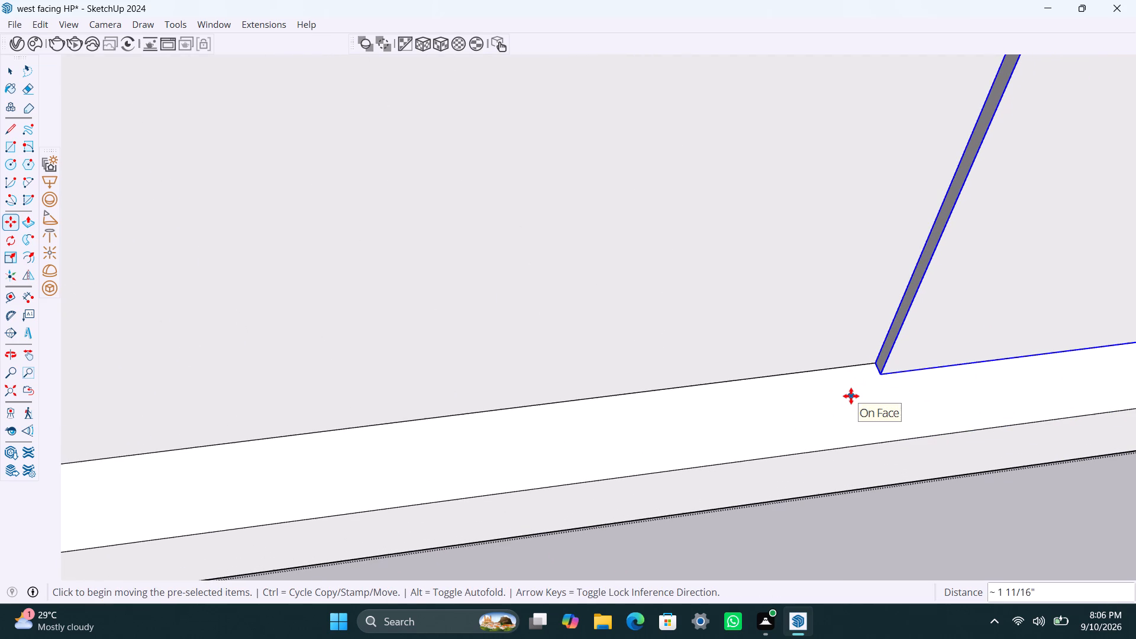
Close the second window's group and return to the whole house model.
key(space)
scroll(848, 403, down, 20)
scroll(848, 403, down, 1)
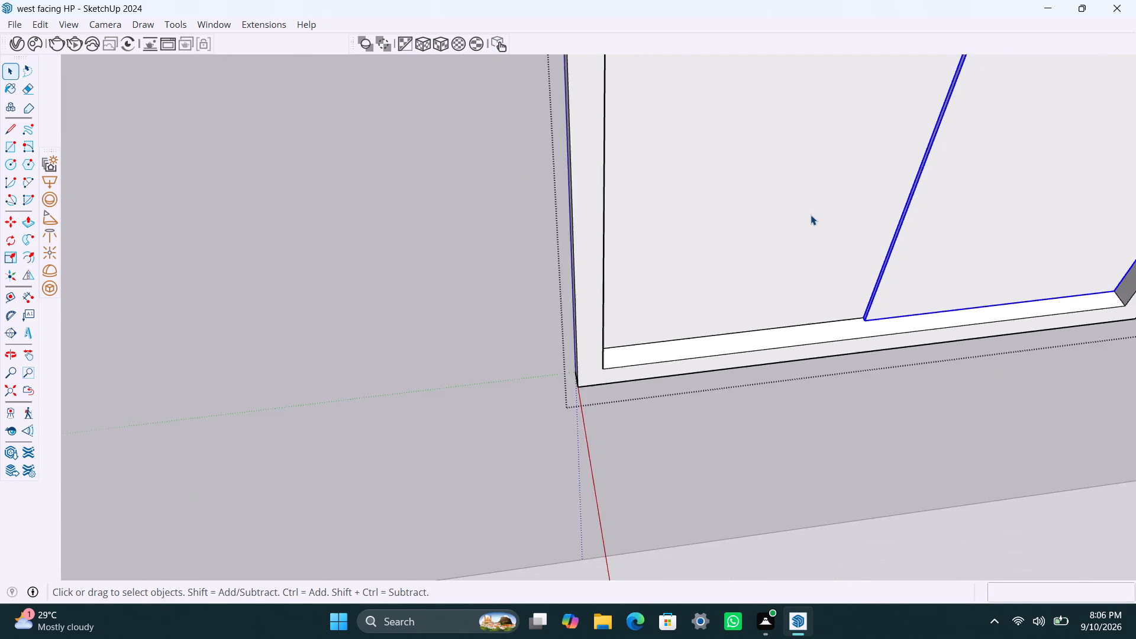
scroll(811, 215, down, 15)
scroll(951, 217, down, 10)
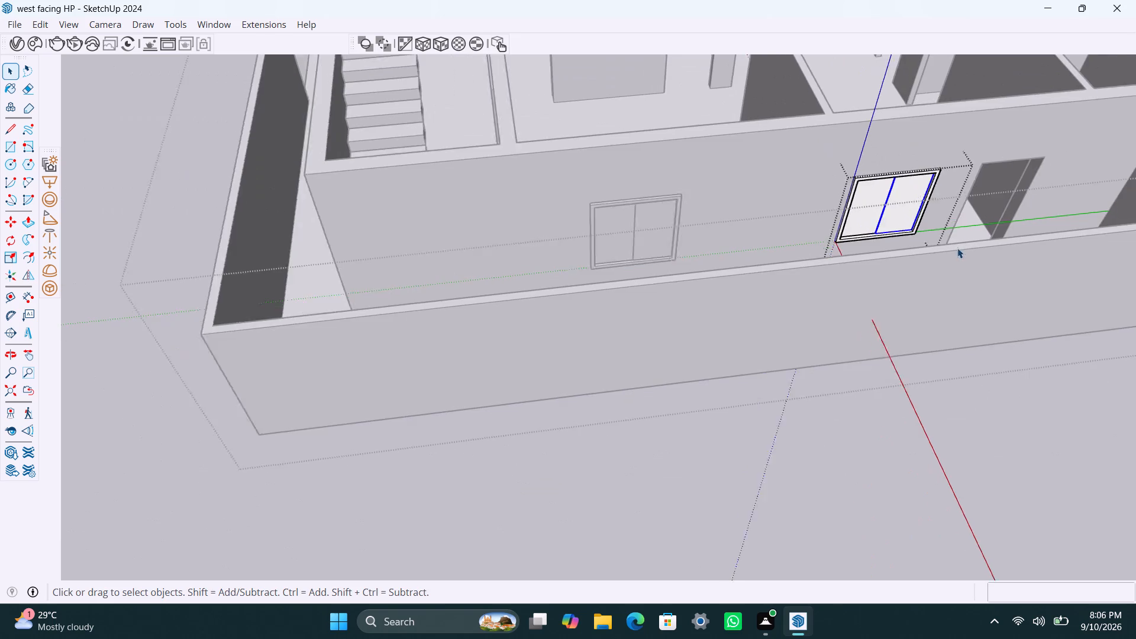
middle_drag(947, 254, 1096, 240)
scroll(801, 255, down, 6)
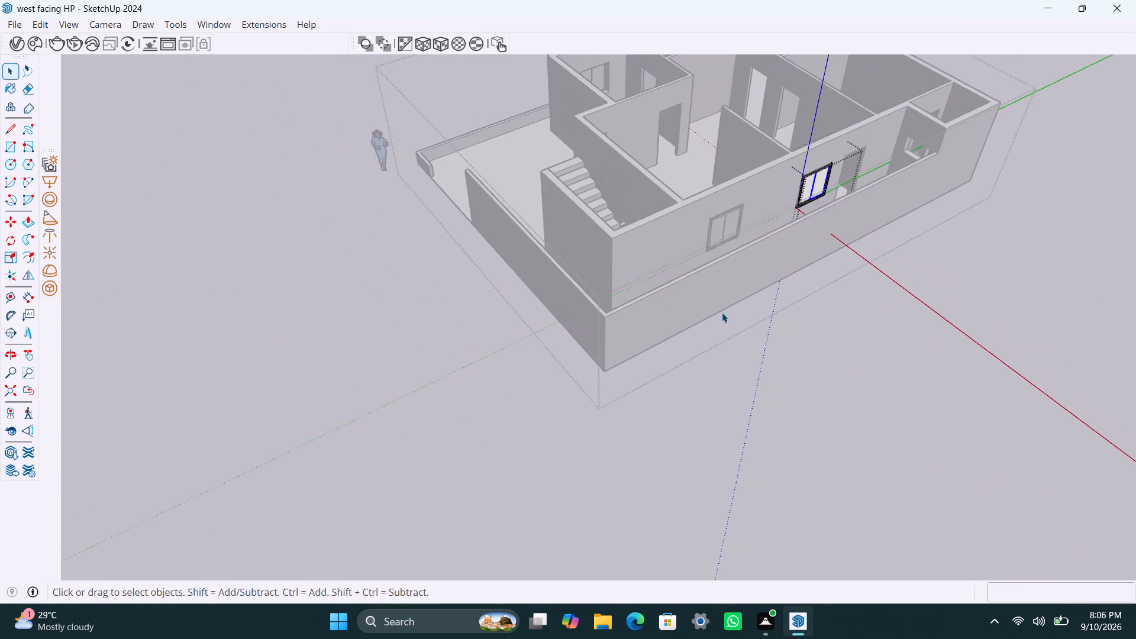
click(830, 345)
Draw a 3' by 2' rectangle over the small opening in the wall at the far end of the side passage.
scroll(618, 267, down, 4)
middle_drag(562, 277, 935, 305)
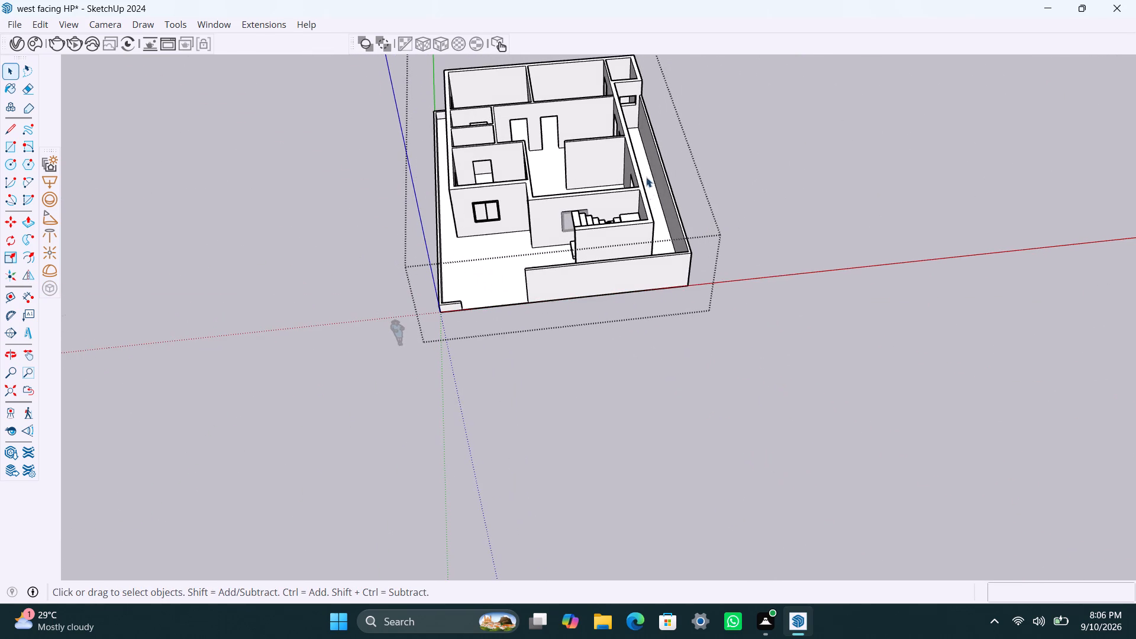
middle_drag(532, 160, 894, 73)
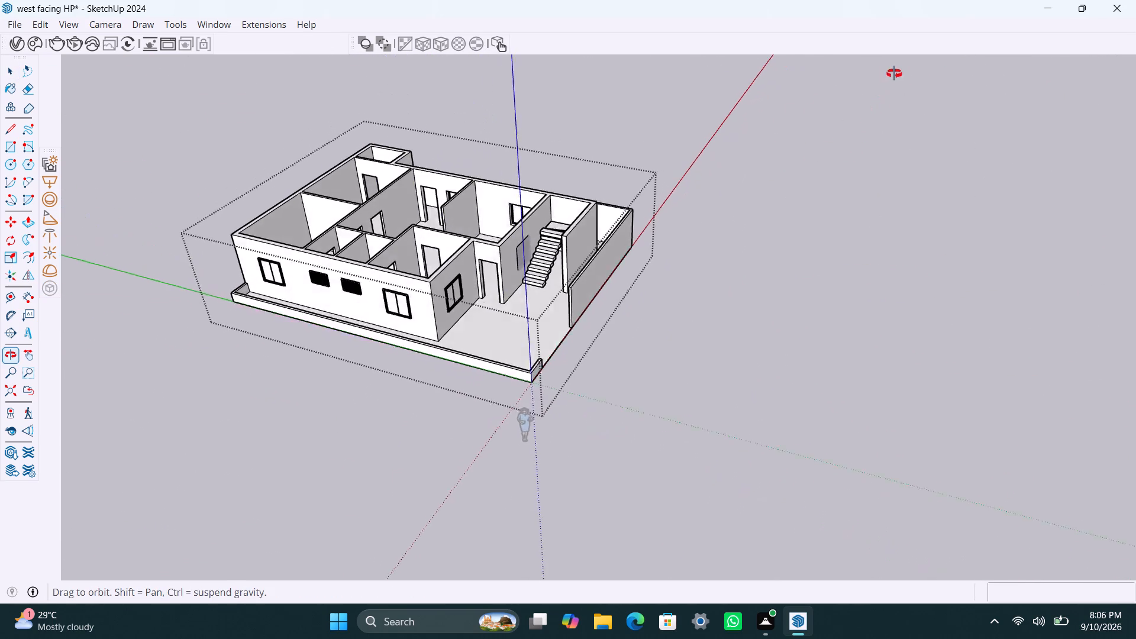
middle_drag(894, 73, 383, 228)
scroll(764, 124, up, 4)
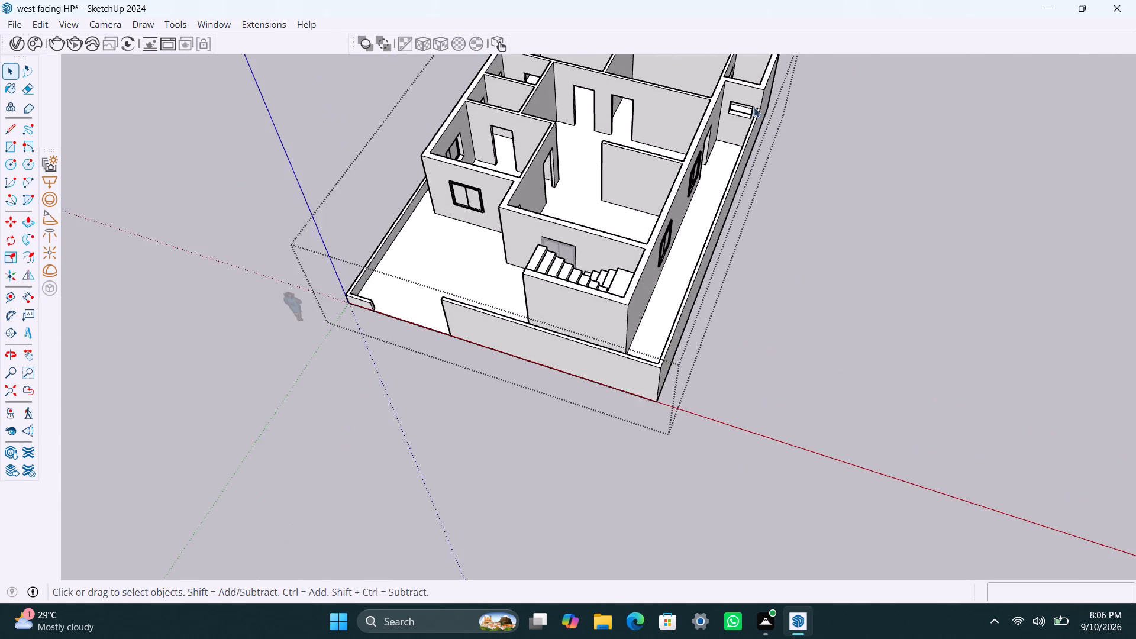
scroll(754, 107, up, 8)
middle_drag(744, 202, 817, 227)
scroll(798, 199, down, 2)
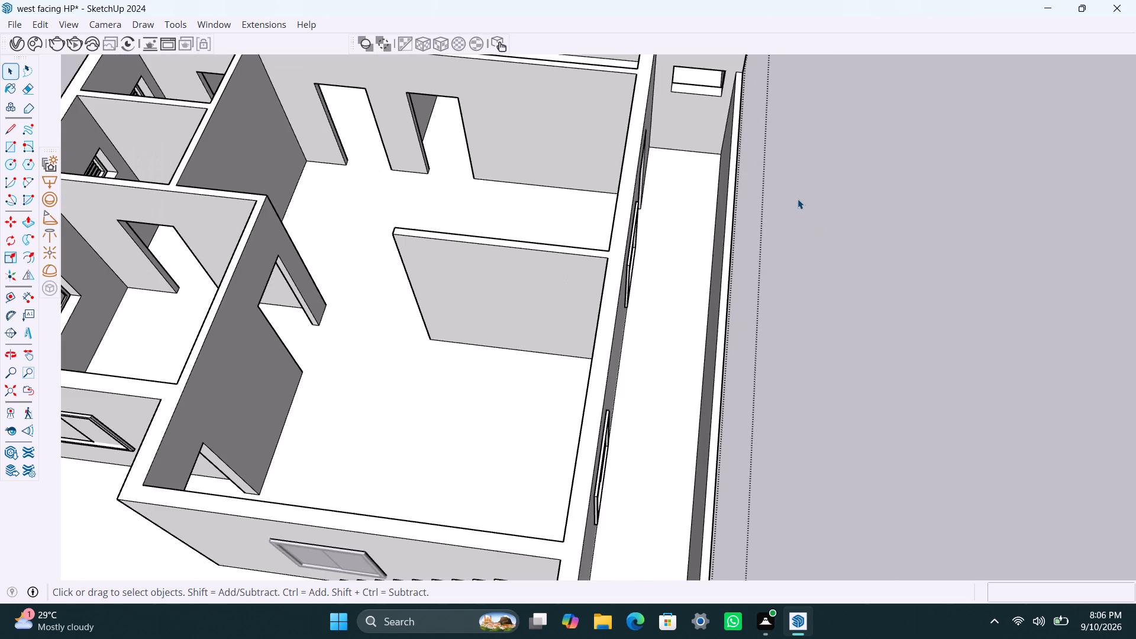
shift+middle_drag(794, 220, 818, 330)
scroll(704, 173, up, 3)
middle_drag(691, 128, 734, 45)
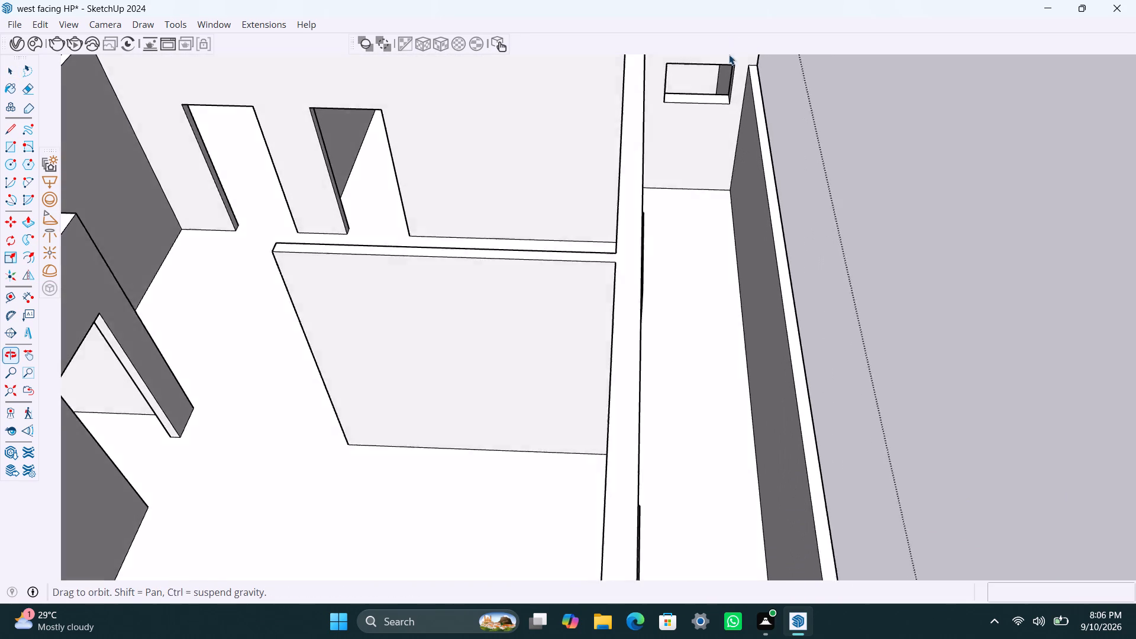
scroll(702, 111, up, 3)
shift+middle_drag(702, 111, 716, 267)
scroll(692, 170, up, 4)
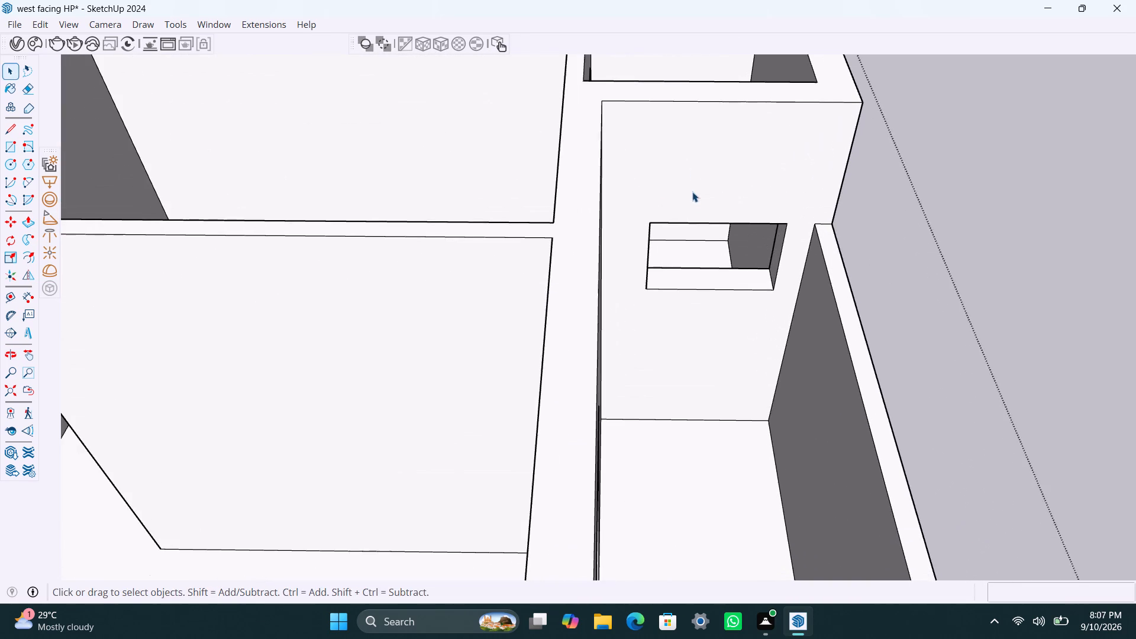
middle_drag(676, 205, 664, 182)
scroll(664, 182, up, 2)
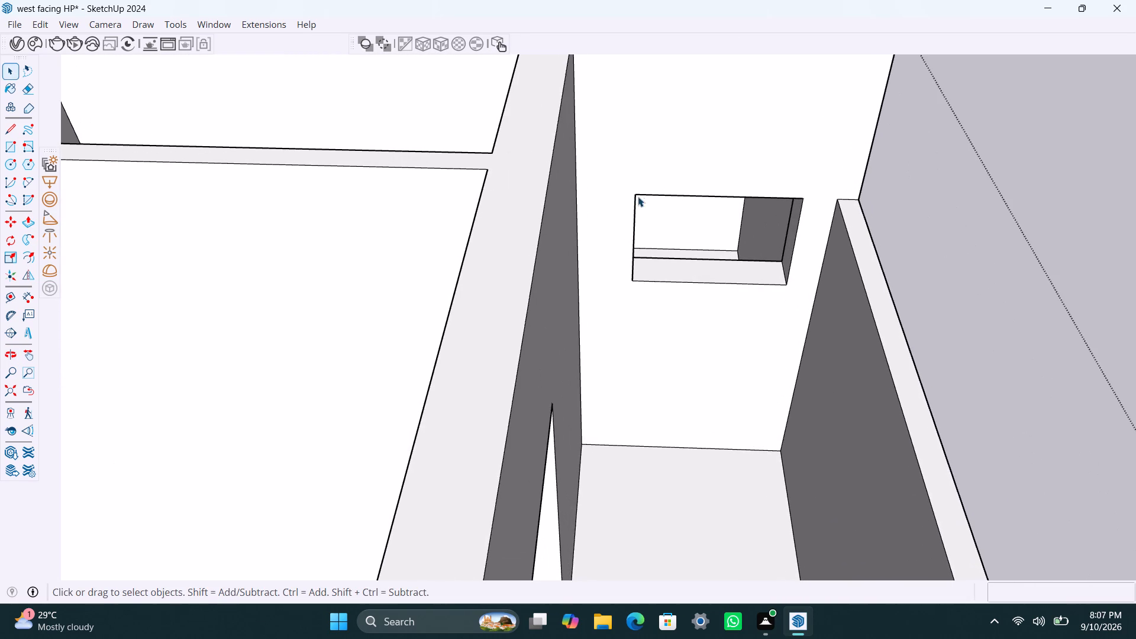
key(r)
click(637, 192)
click(788, 285)
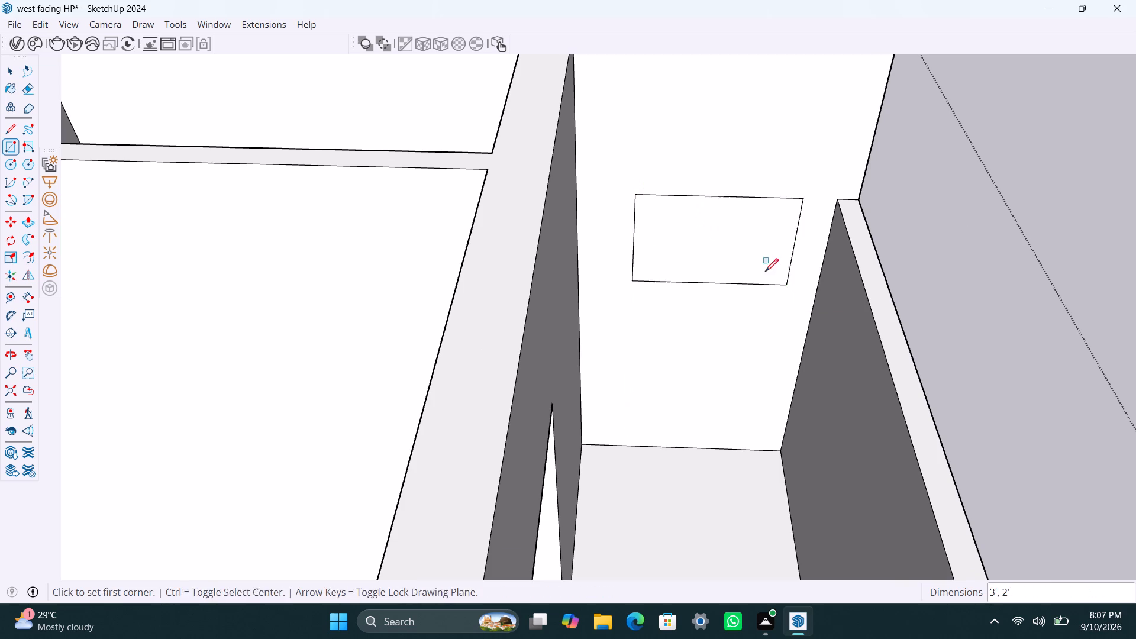
Make the rectangle over the small opening a group.
key(space)
double_click(738, 256)
right_click(738, 256)
click(775, 400)
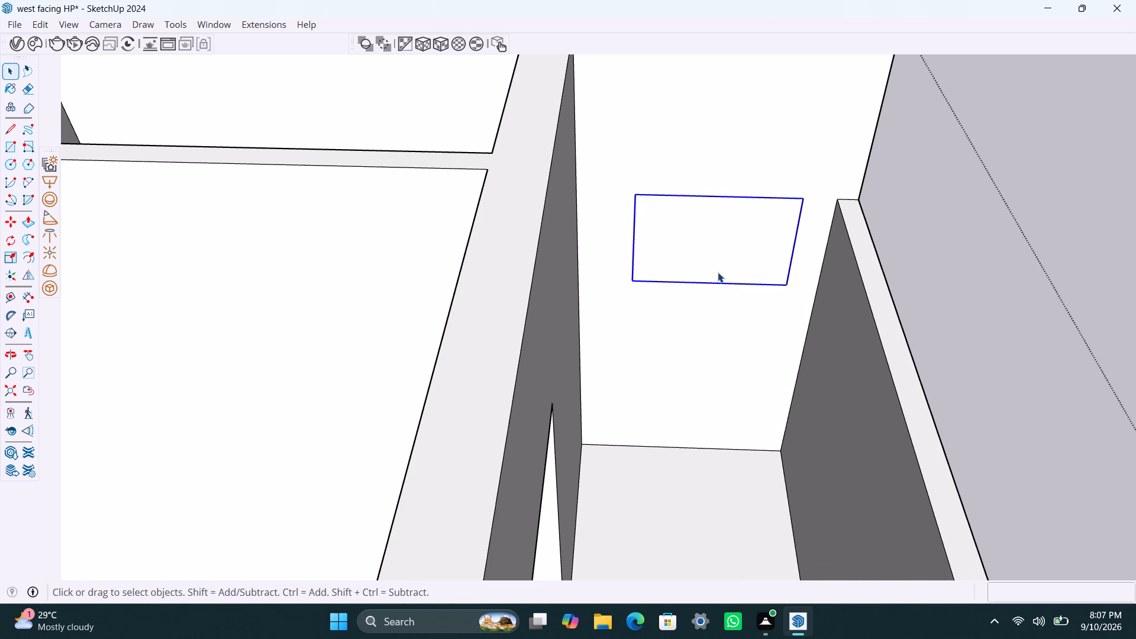
Inside the group, offset the rectangle's outline 2" inward and delete the inner face to leave a frame.
click(718, 272)
double_click(718, 268)
click(679, 247)
key(f)
click(669, 230)
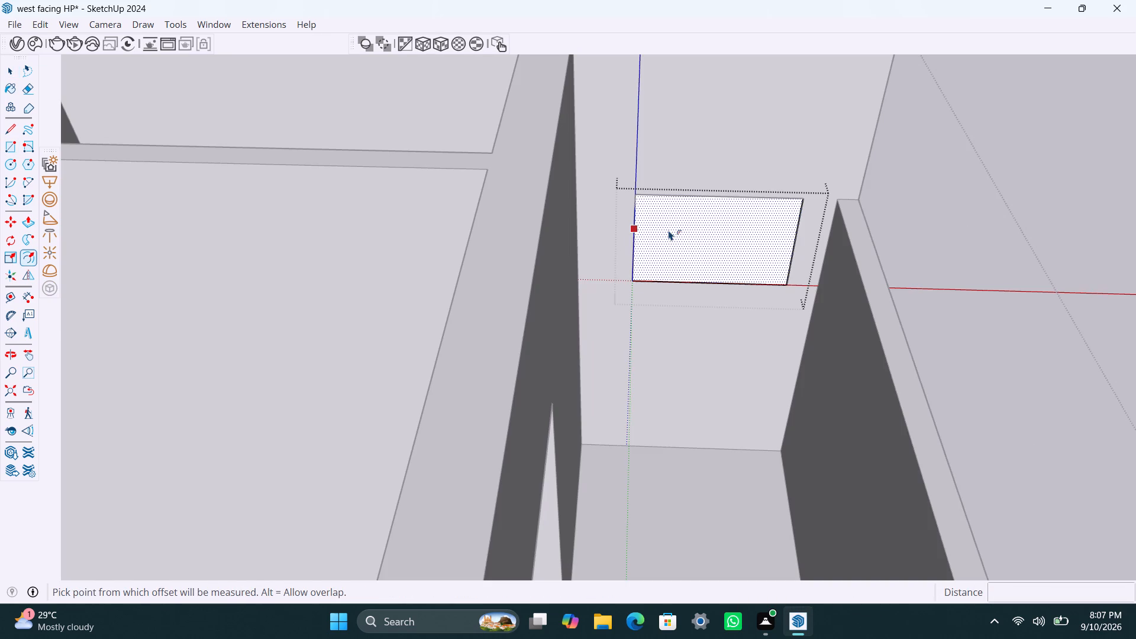
text(2")
key(Return)
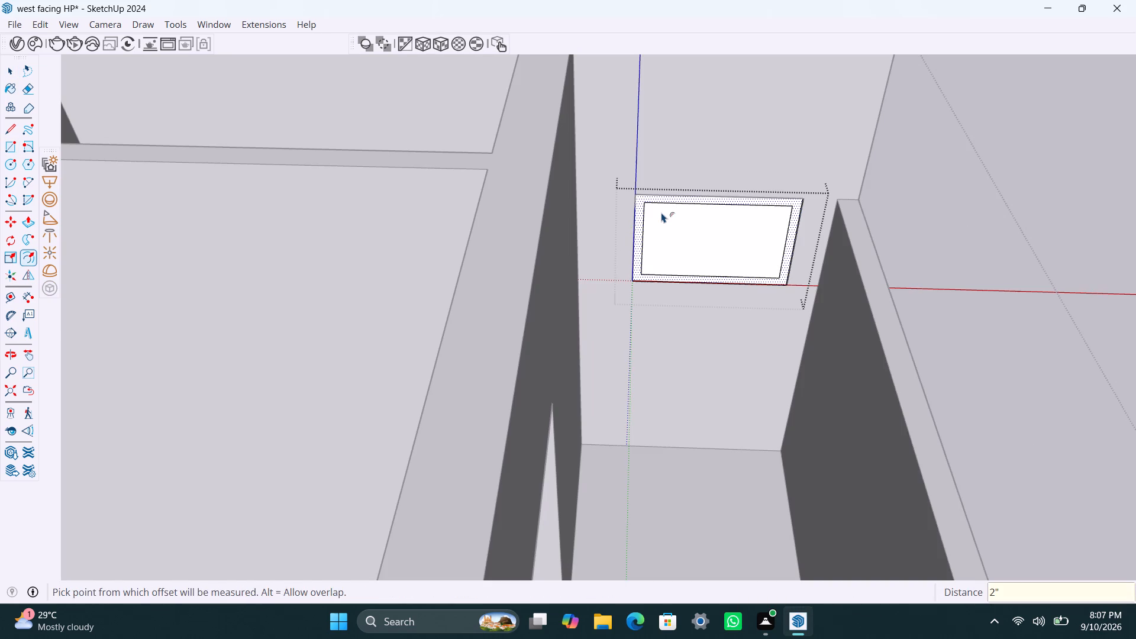
key(space)
click(675, 237)
key(Delete)
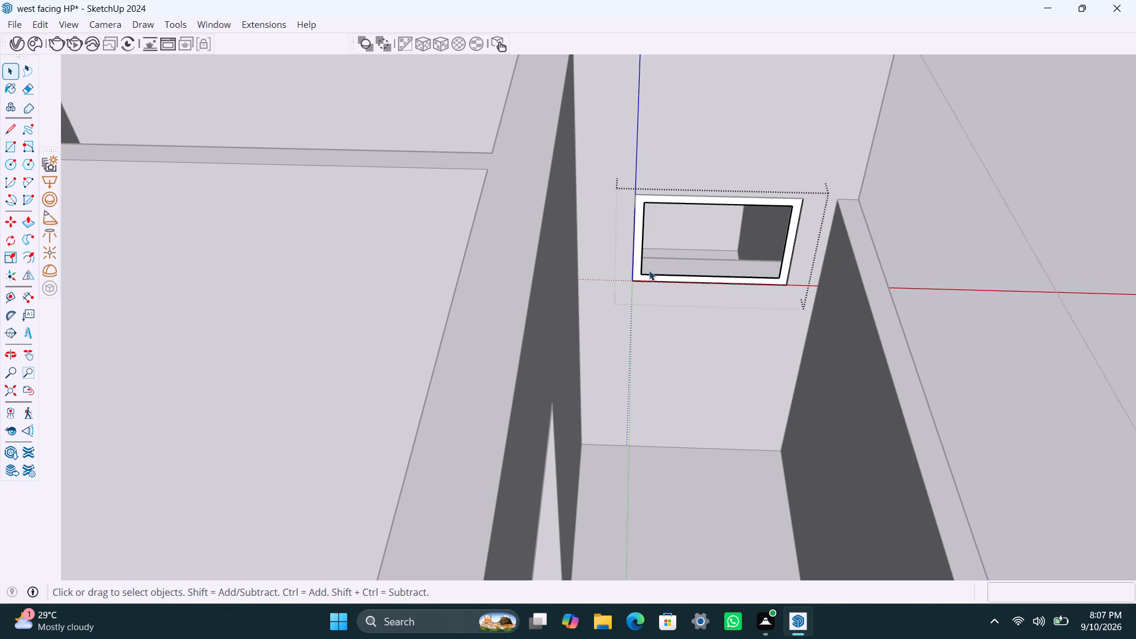
Extrude the ventilator frame 1.5" into the opening and 1.5" out from the wall face.
scroll(632, 256, up, 2)
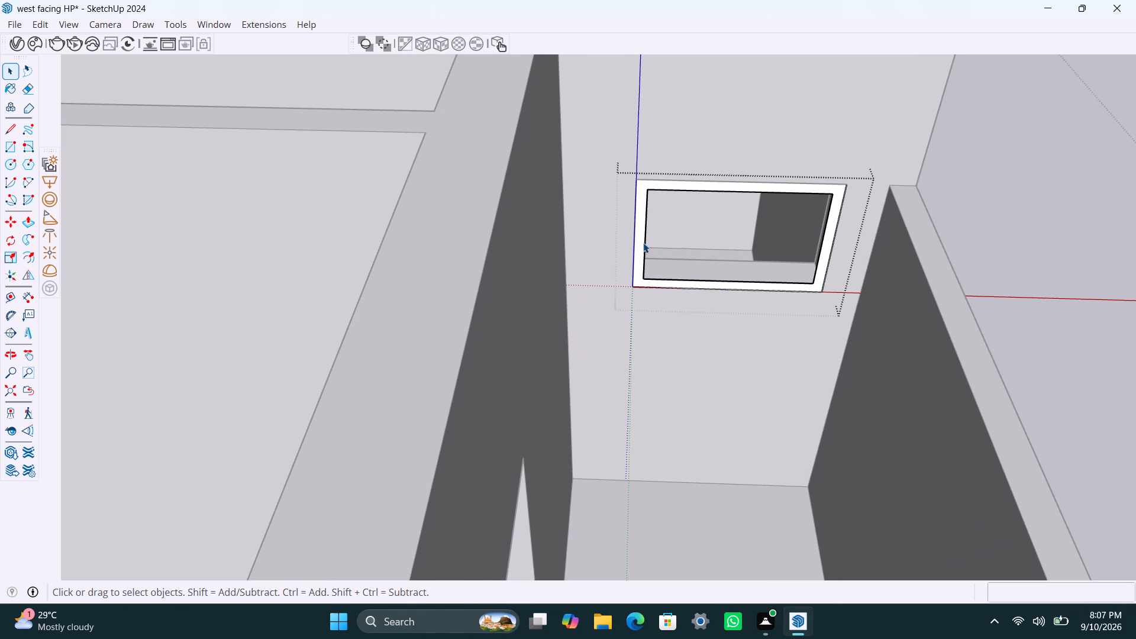
click(643, 243)
key(p)
click(647, 215)
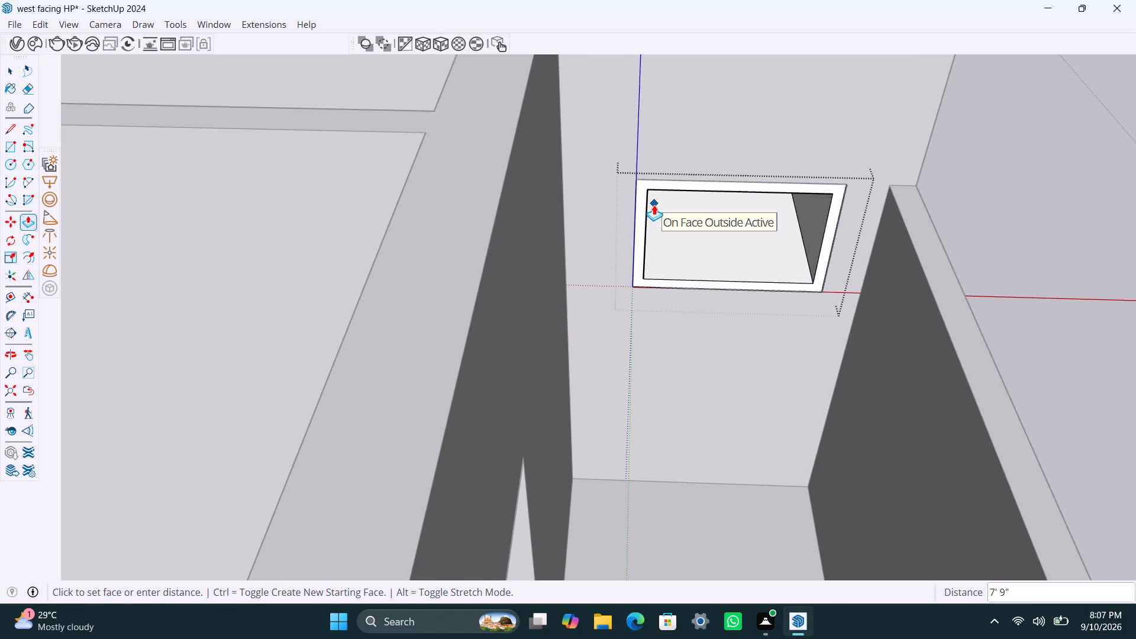
text(1.5")
key(Return)
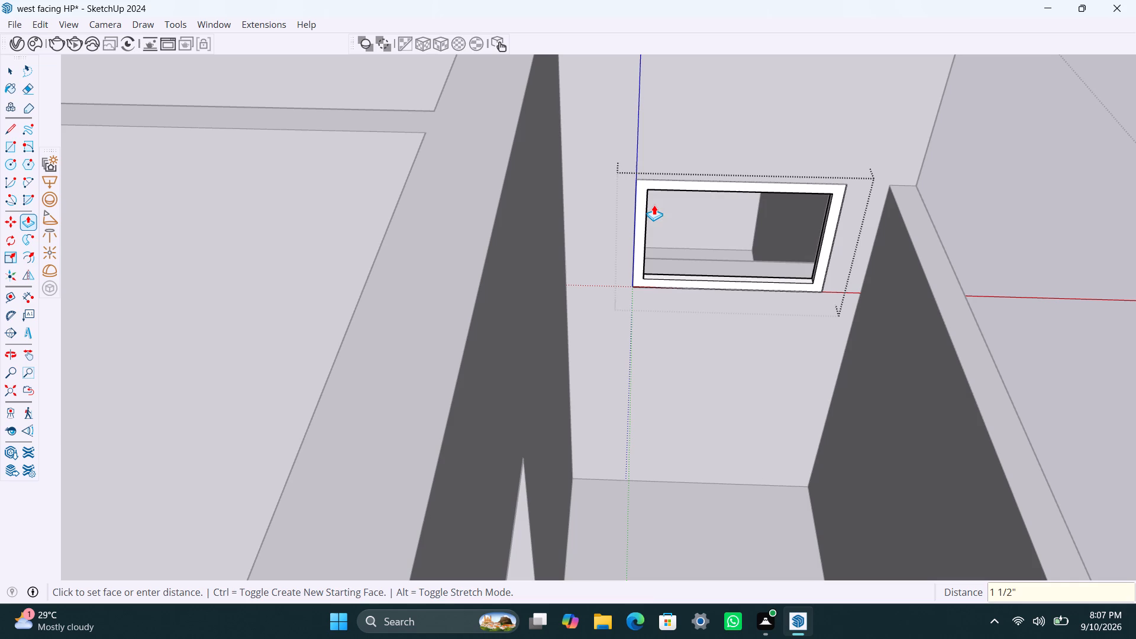
click(635, 243)
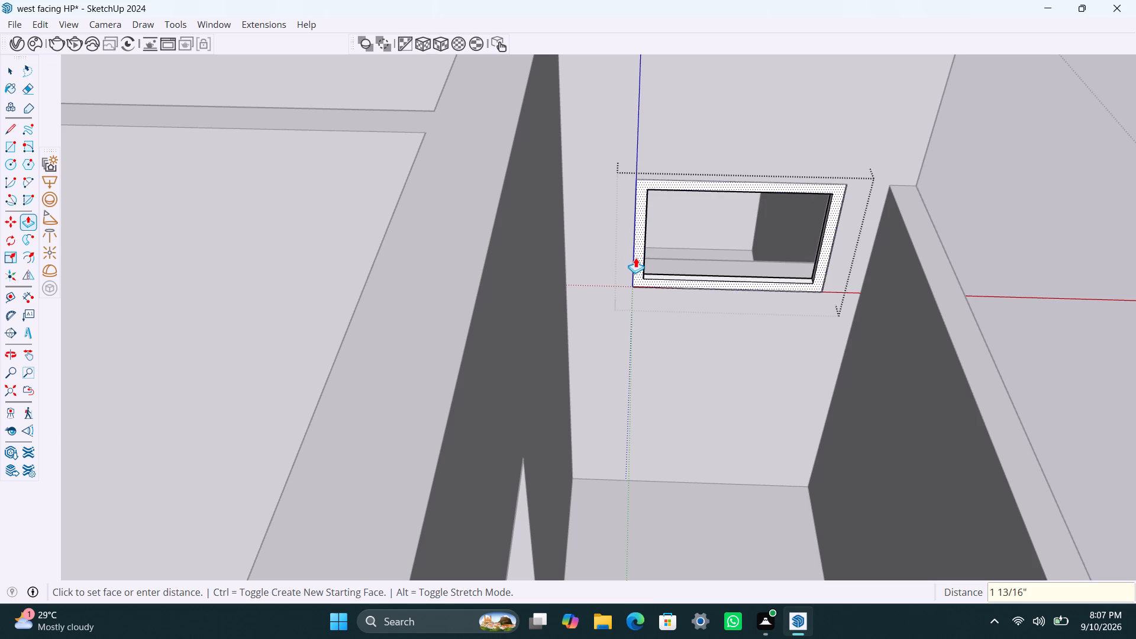
text(1.5")
key(Return)
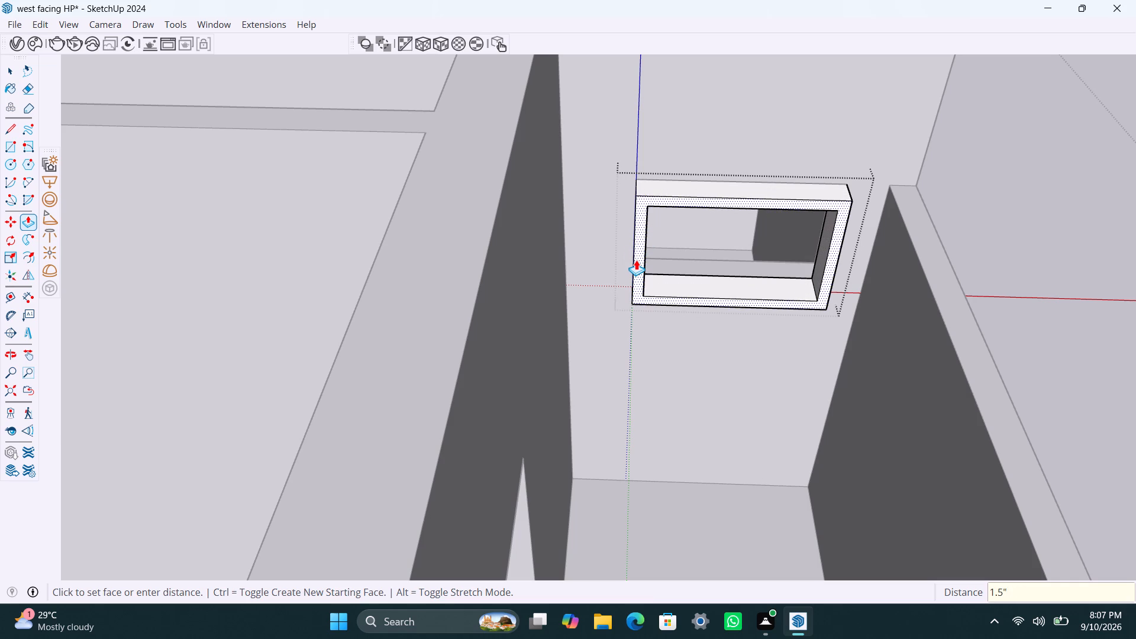
Draw a 2" high strip along the frame's top inner edge and delete the leftover face below it.
key(space)
key(r)
scroll(655, 203, up, 2)
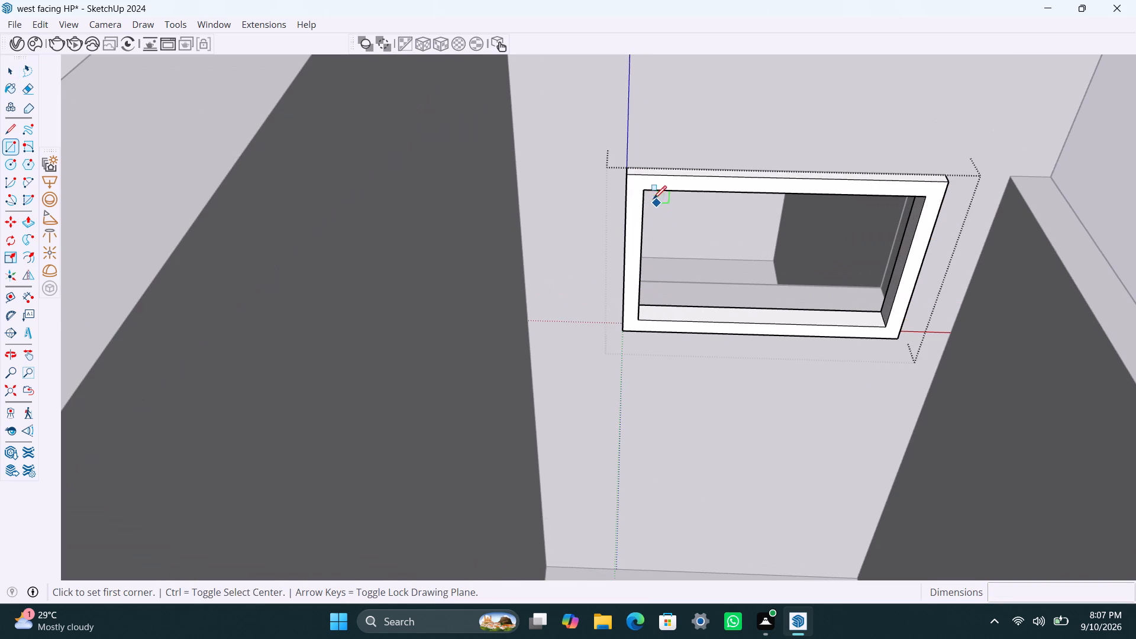
click(645, 189)
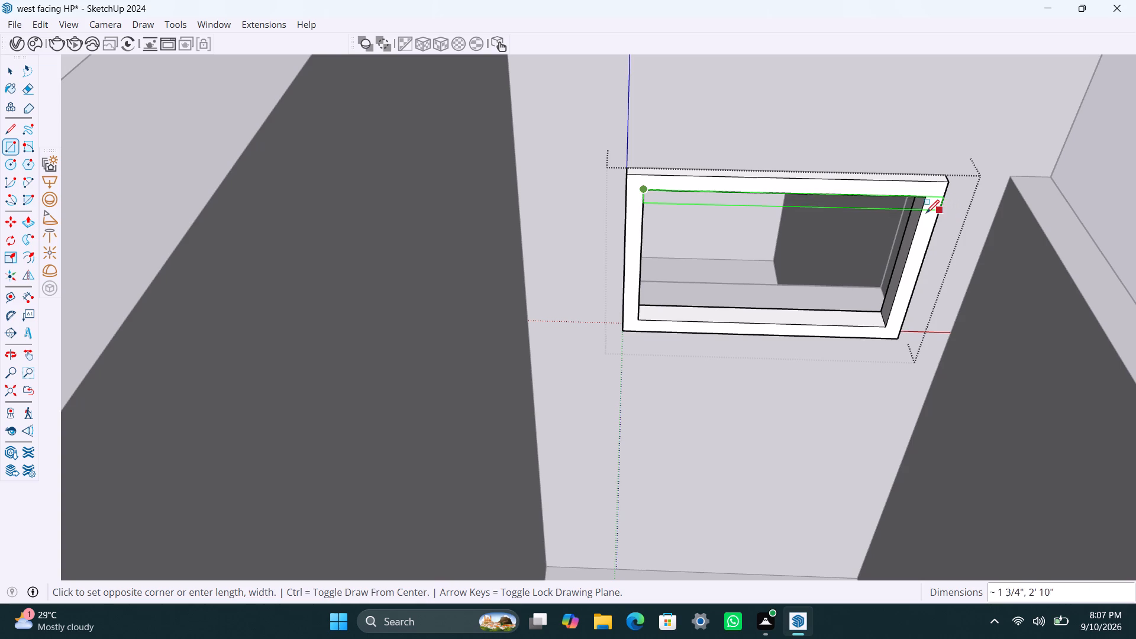
text(2")
key(Return)
key(space)
click(892, 261)
key(Delete)
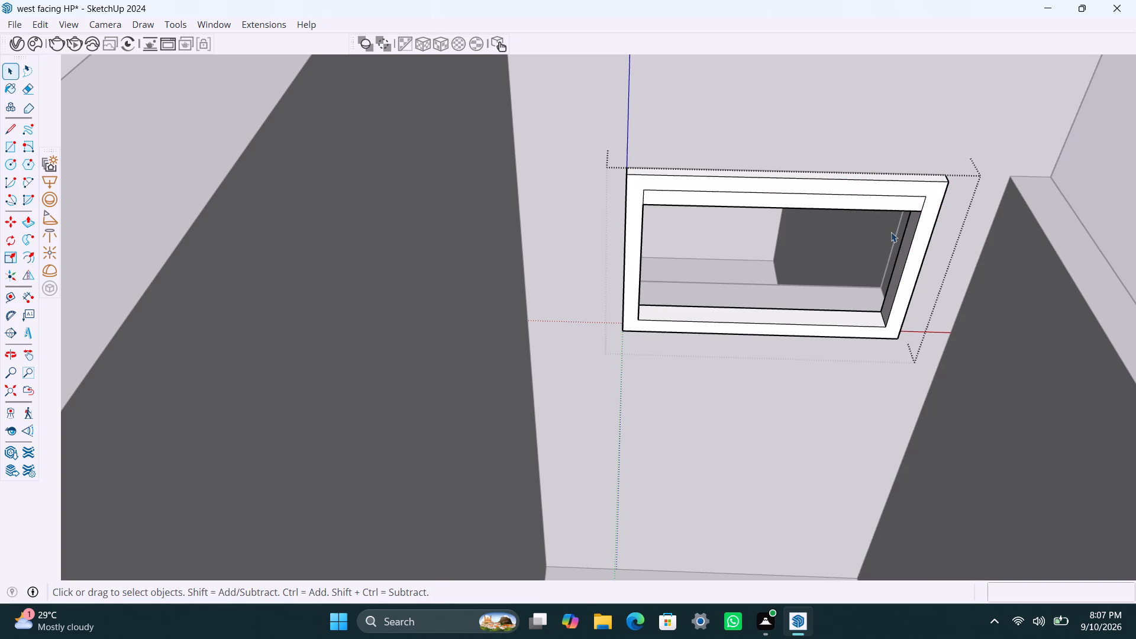
Make the strip face and its edges a separate group inside the ventilator.
scroll(879, 190, up, 2)
click(876, 202)
click(880, 206)
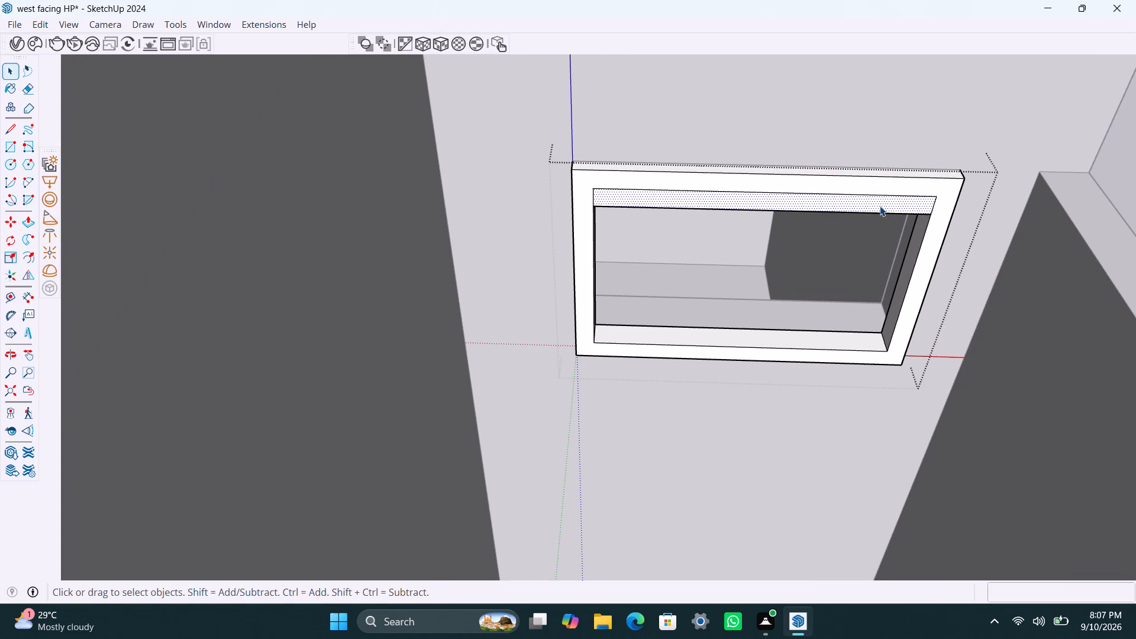
double_click(880, 206)
right_click(880, 206)
click(924, 346)
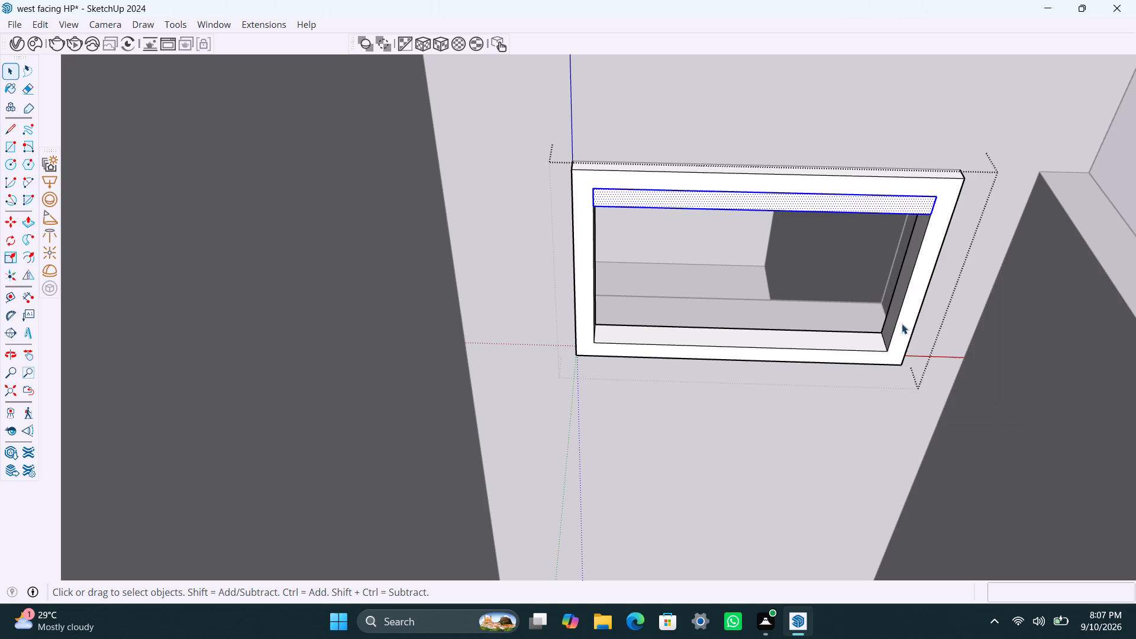
Extrude the strip 8 mm to form a louver slat and close its group.
triple_click(893, 202)
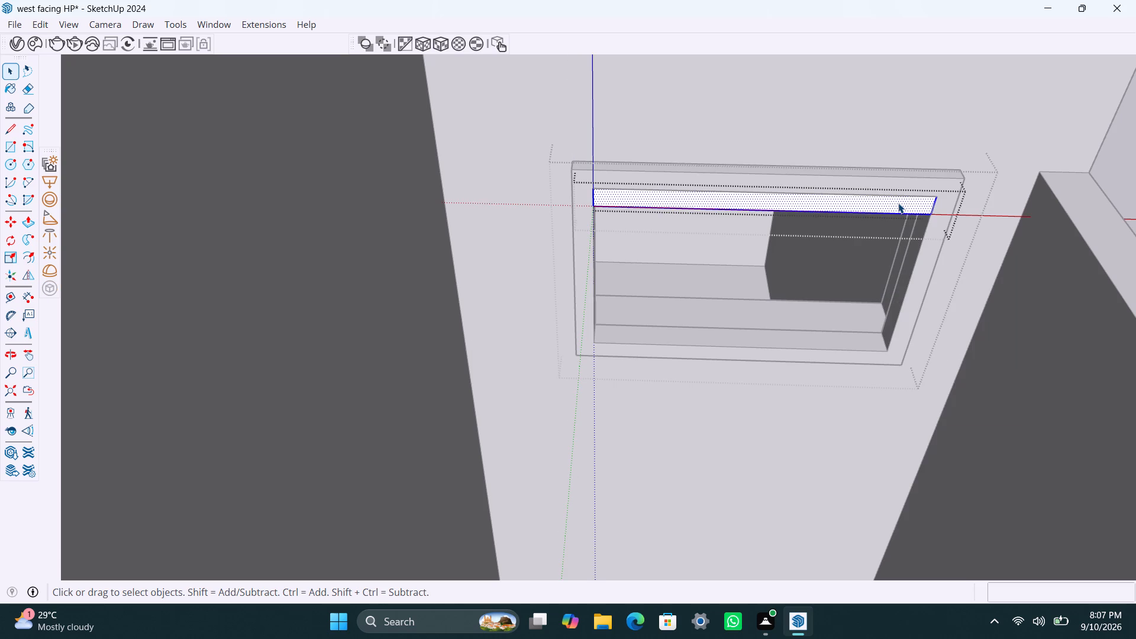
key(p)
click(898, 203)
text(8mm)
key(Return)
key(space)
click(780, 424)
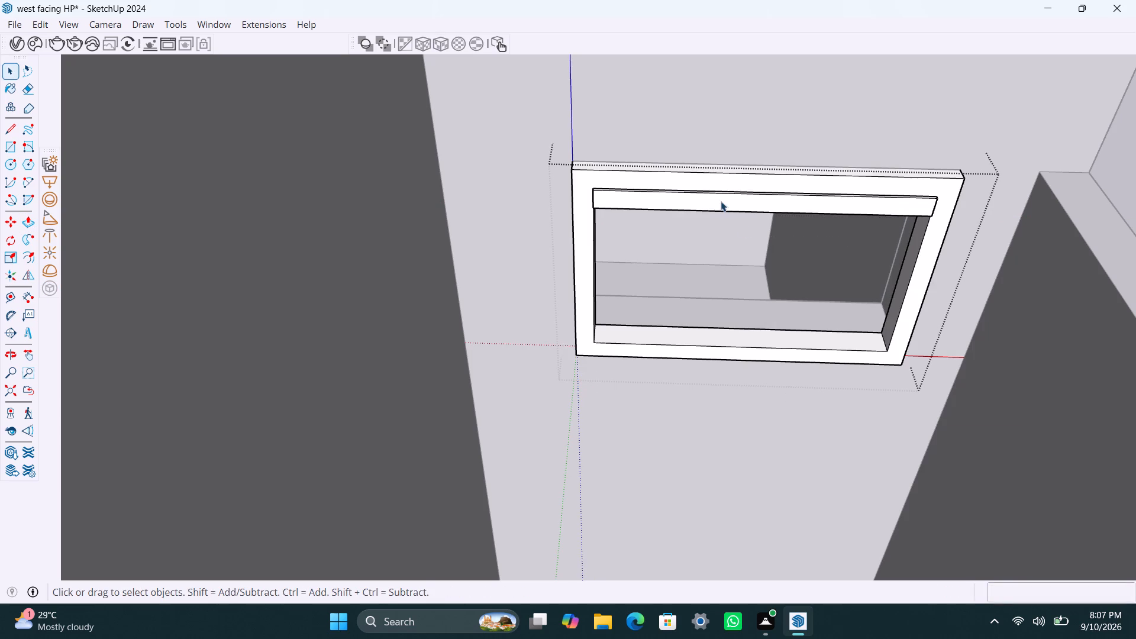
Copy the slat down from its lower corner to the frame's bottom inner corner.
click(721, 201)
key(m)
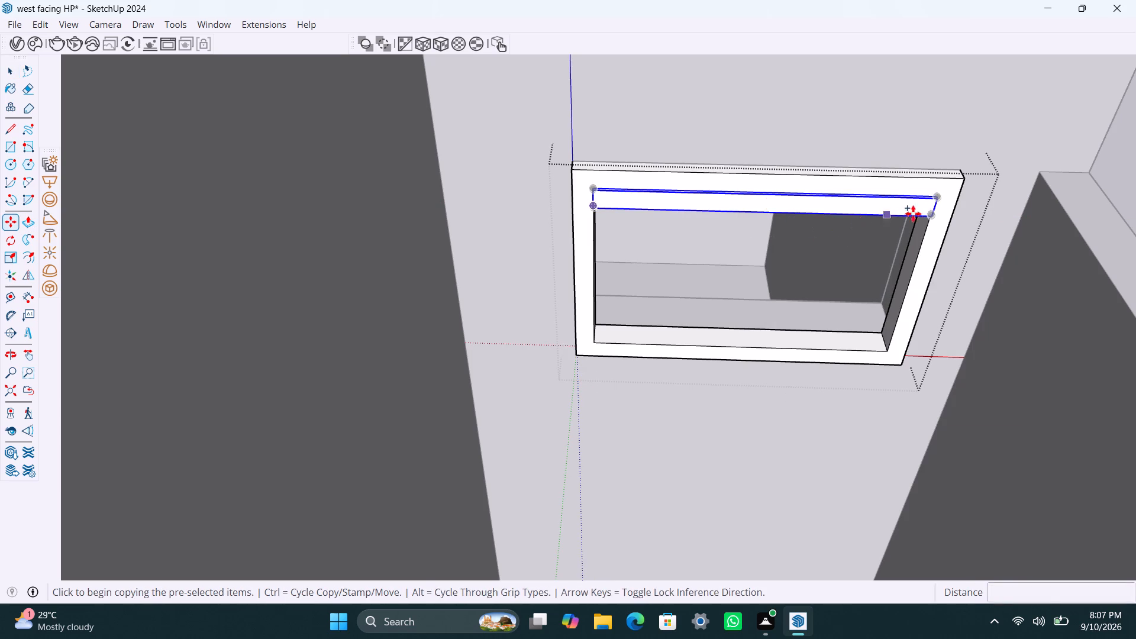
click(933, 217)
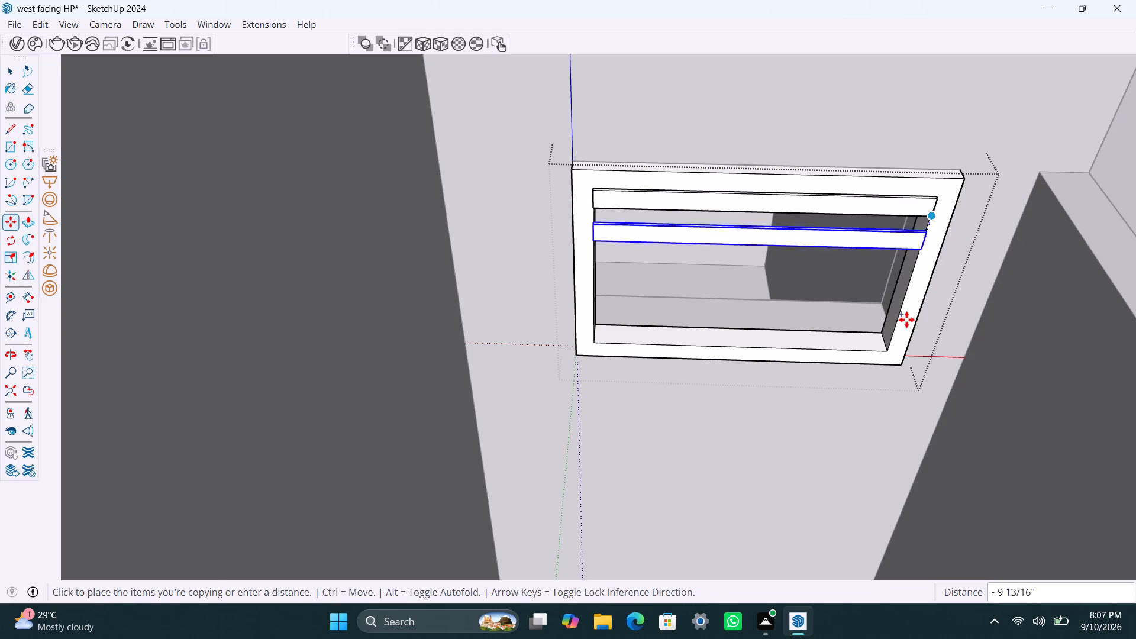
click(892, 347)
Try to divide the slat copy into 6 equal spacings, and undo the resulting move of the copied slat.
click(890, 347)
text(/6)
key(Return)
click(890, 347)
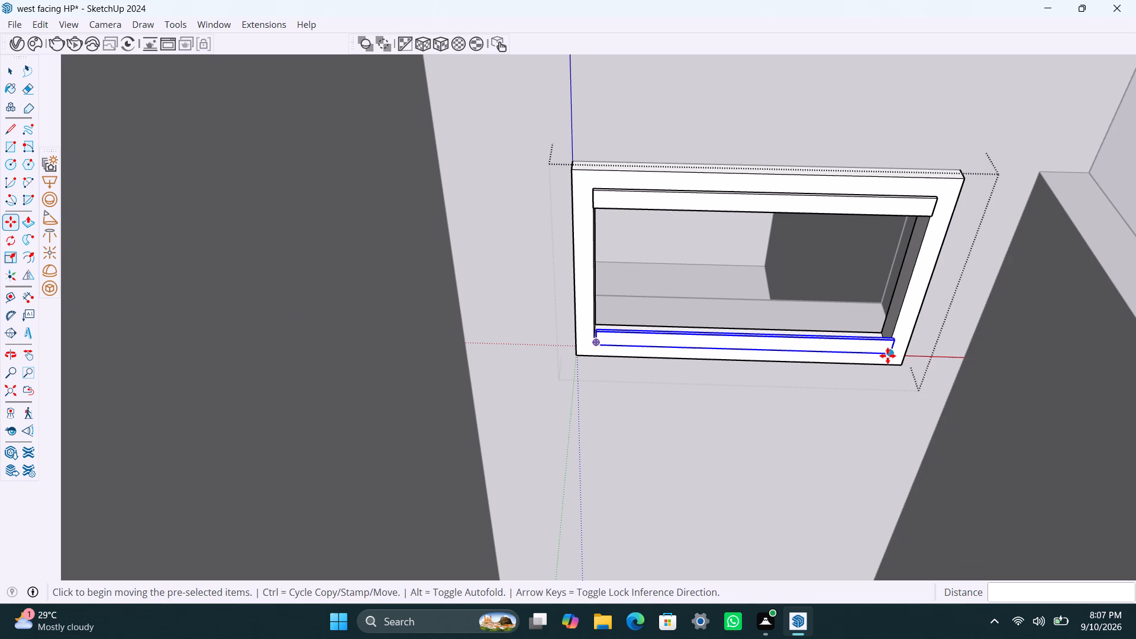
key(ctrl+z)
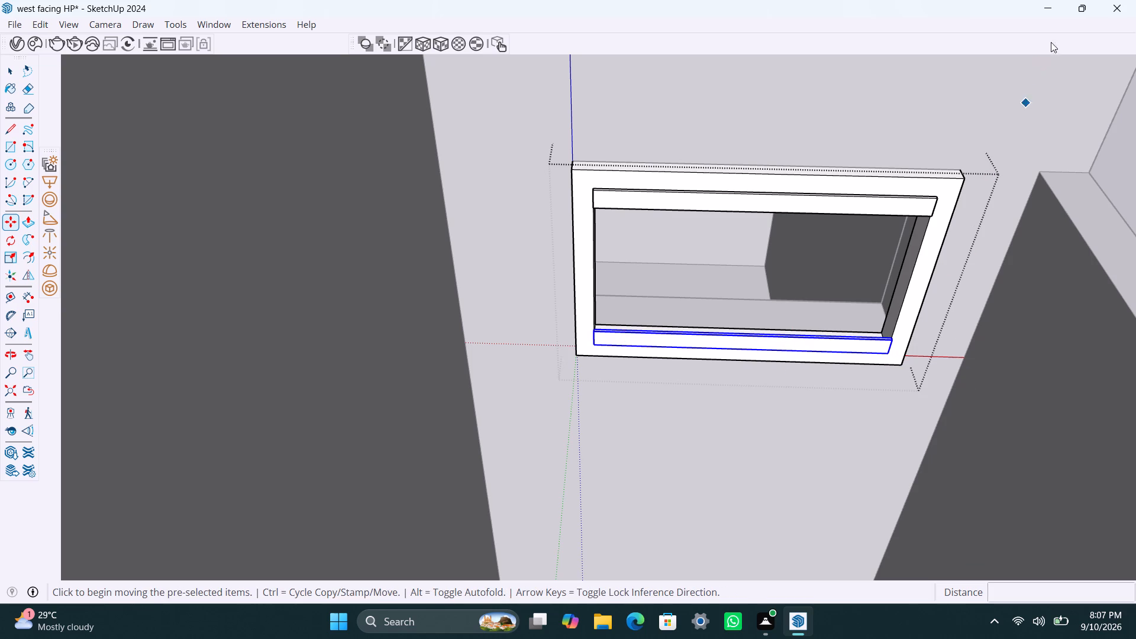
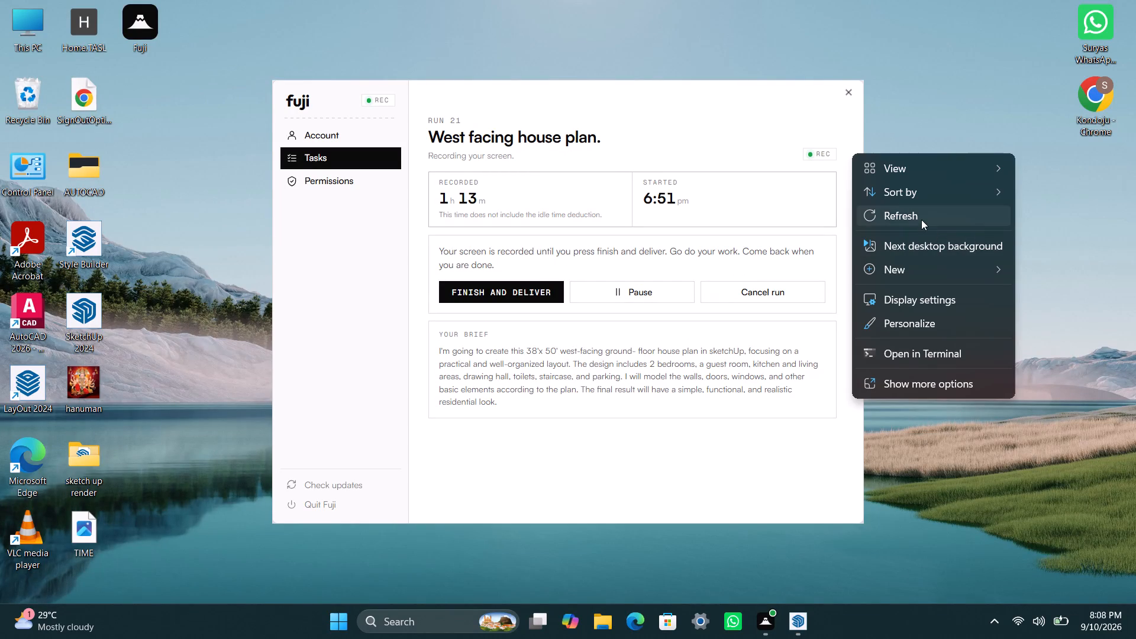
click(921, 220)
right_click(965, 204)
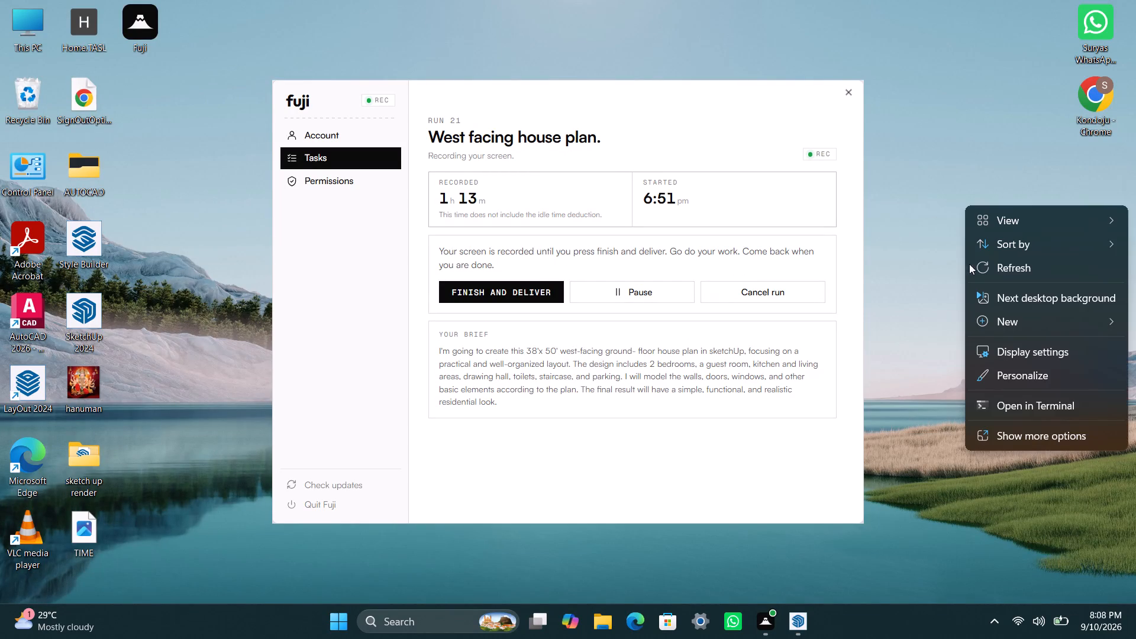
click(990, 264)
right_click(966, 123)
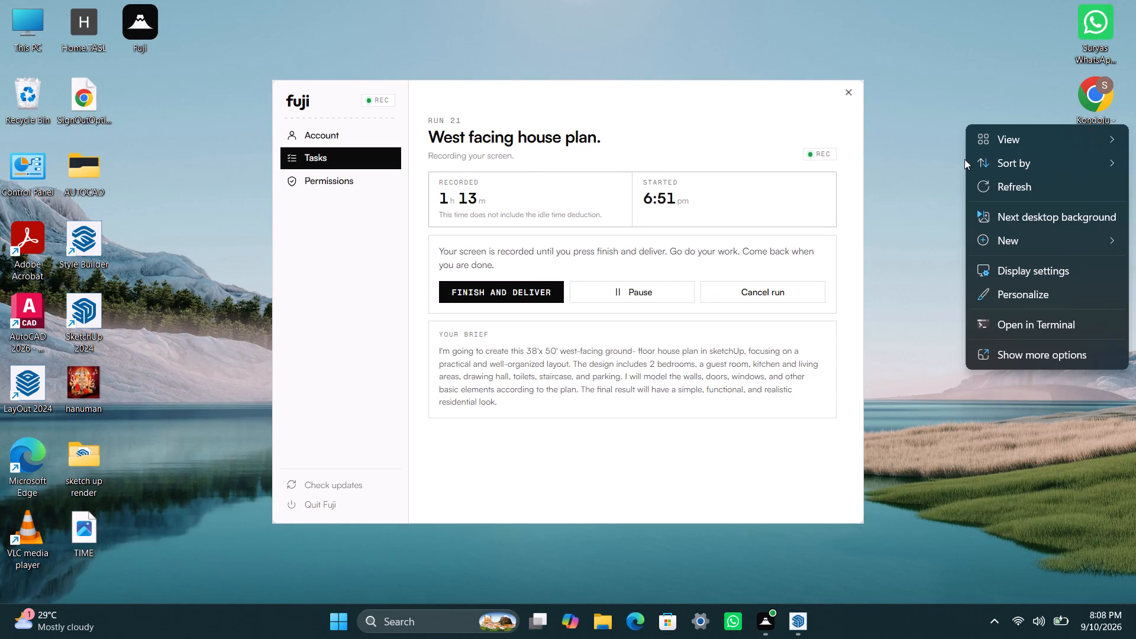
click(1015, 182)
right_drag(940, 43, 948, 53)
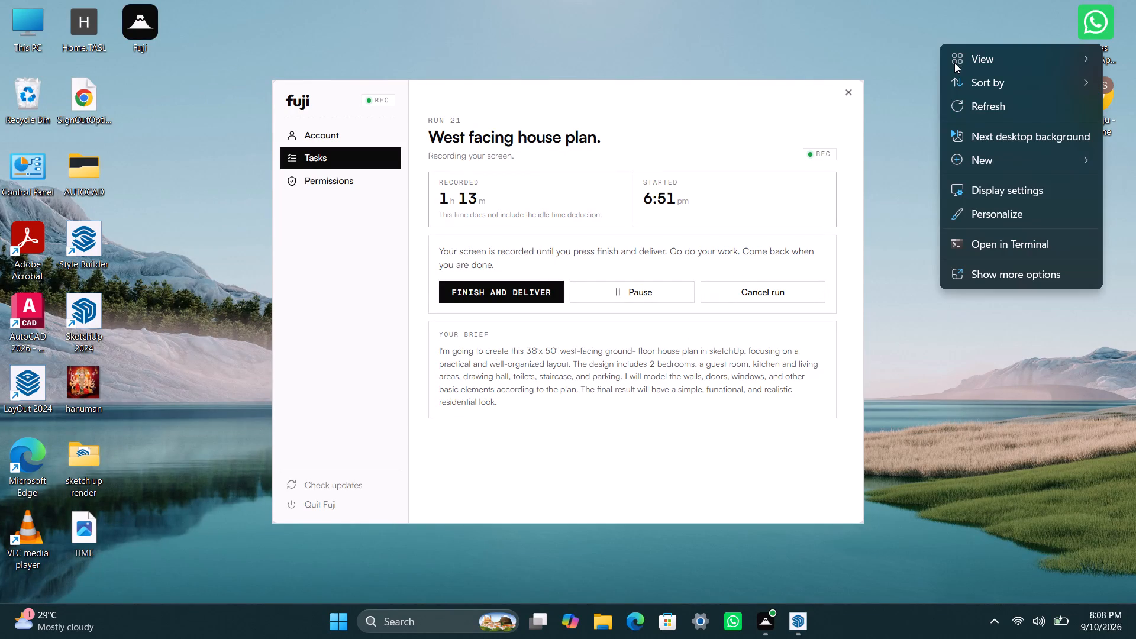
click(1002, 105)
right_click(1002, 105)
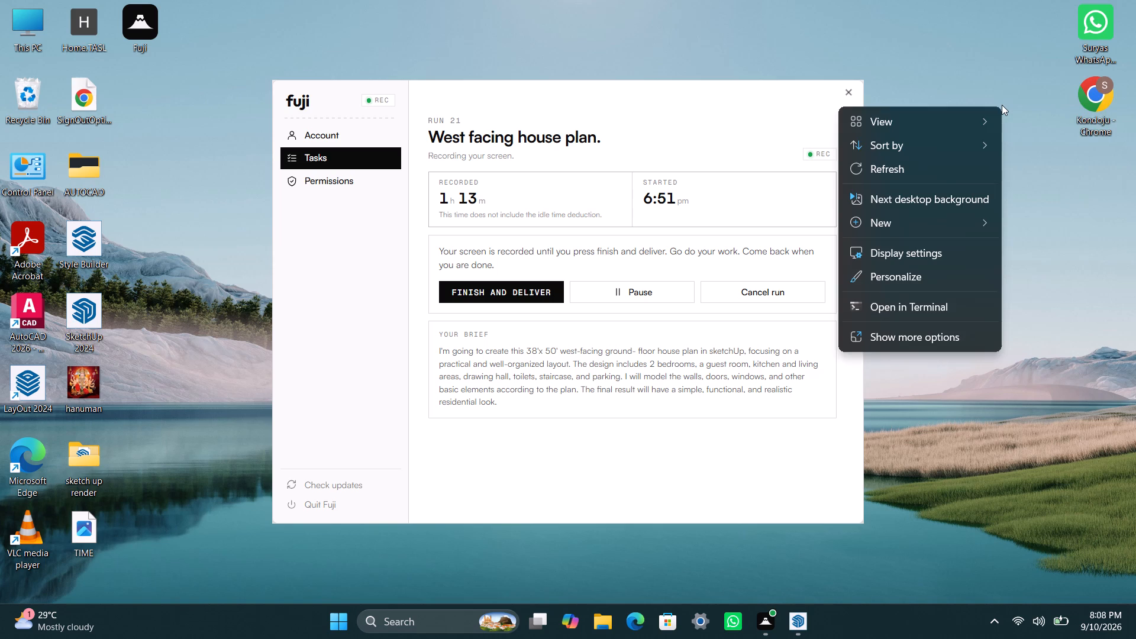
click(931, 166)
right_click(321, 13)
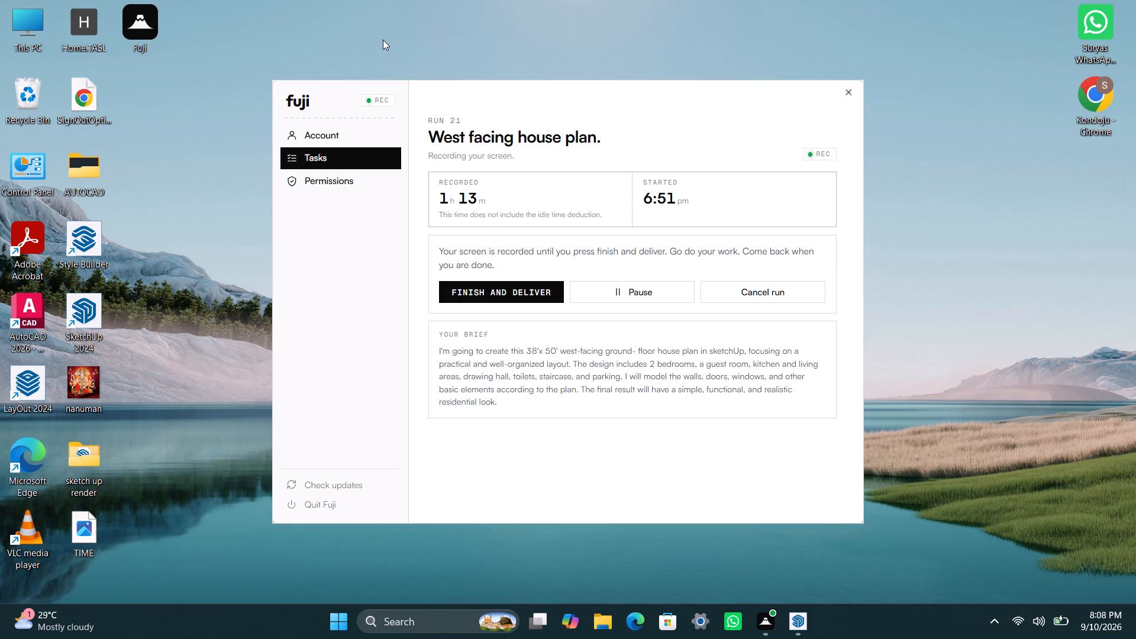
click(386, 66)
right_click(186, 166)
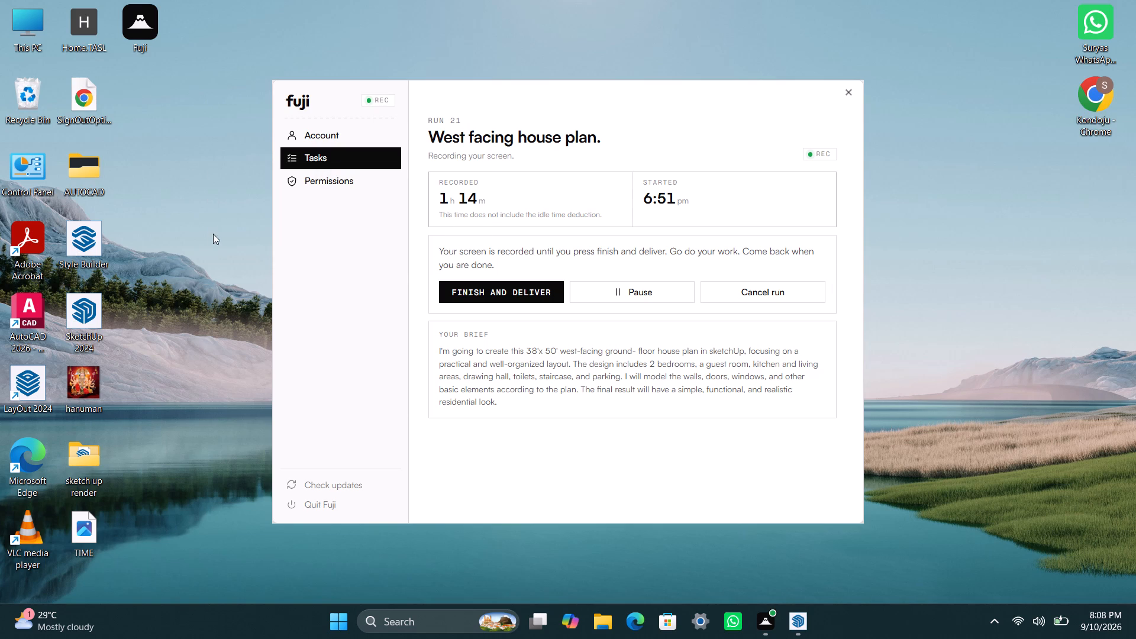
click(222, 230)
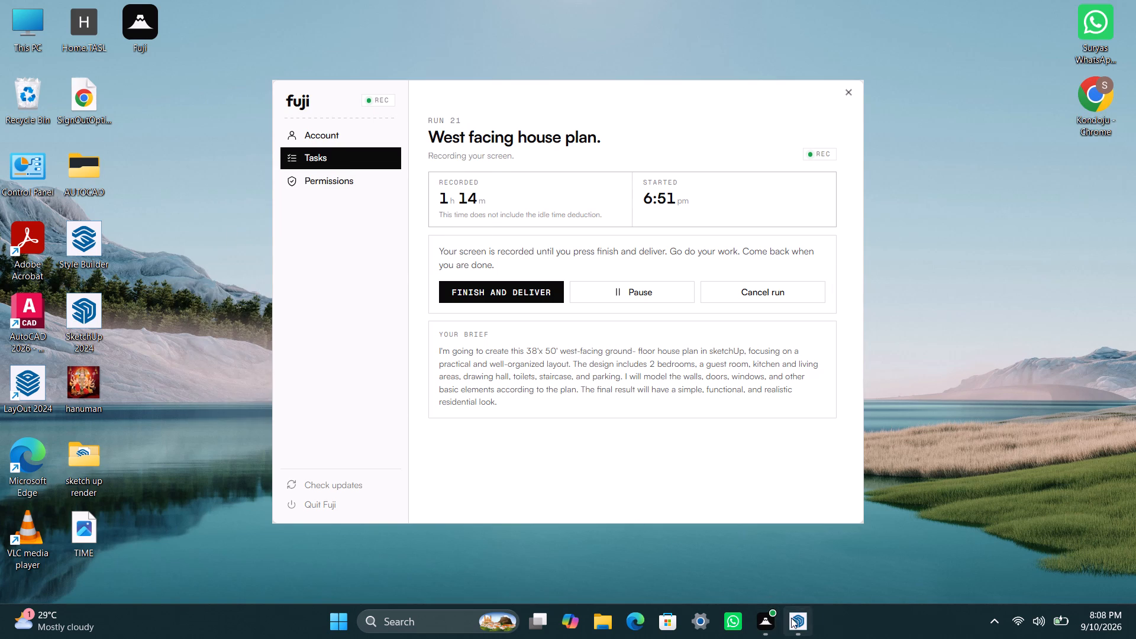
Switch back to SketchUp and undo the slat copy at the bottom of the ventilator frame.
click(791, 618)
key(ctrl+z)
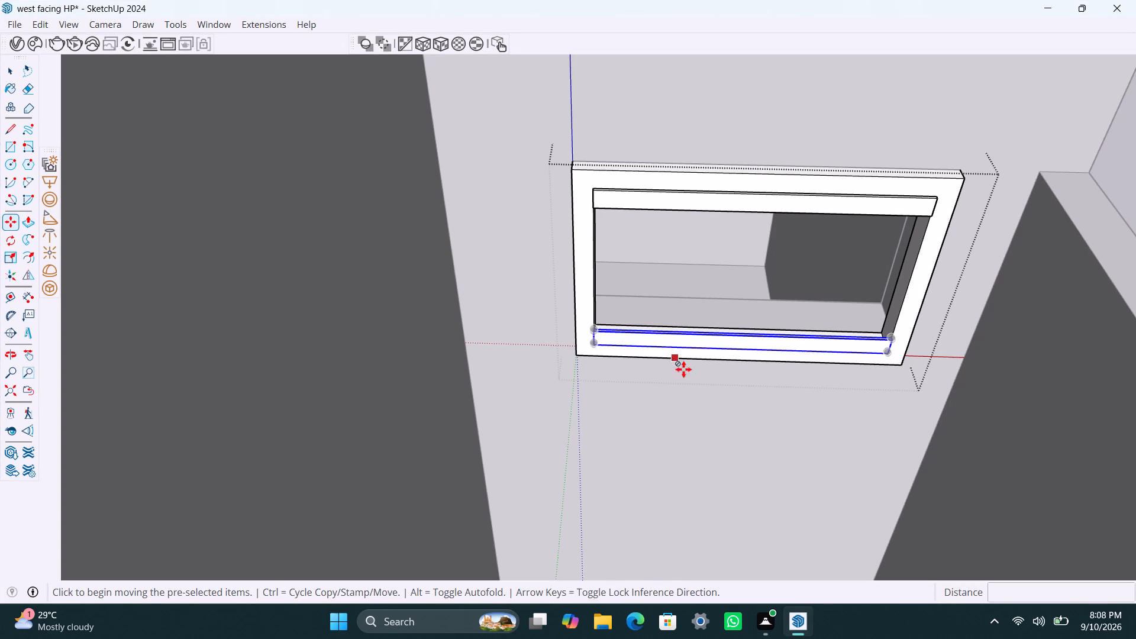
Copy the top slat down about 1' 6" to the frame's bottom inner corner, dividing the distance into 6 equal spacings (/6).
key(space)
click(877, 208)
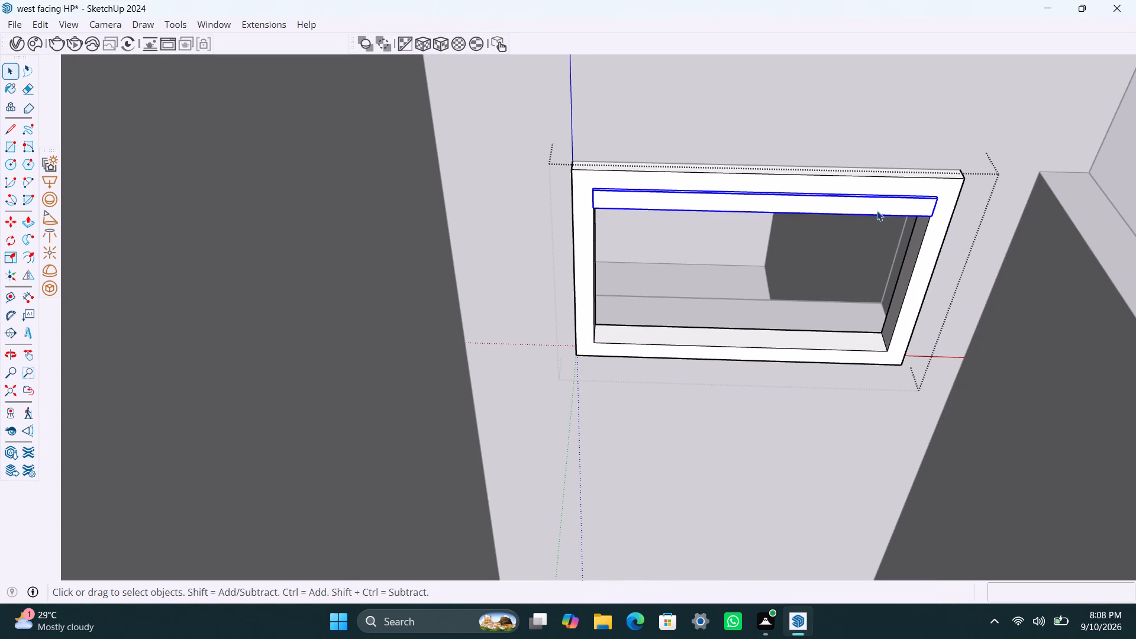
key(m)
click(938, 214)
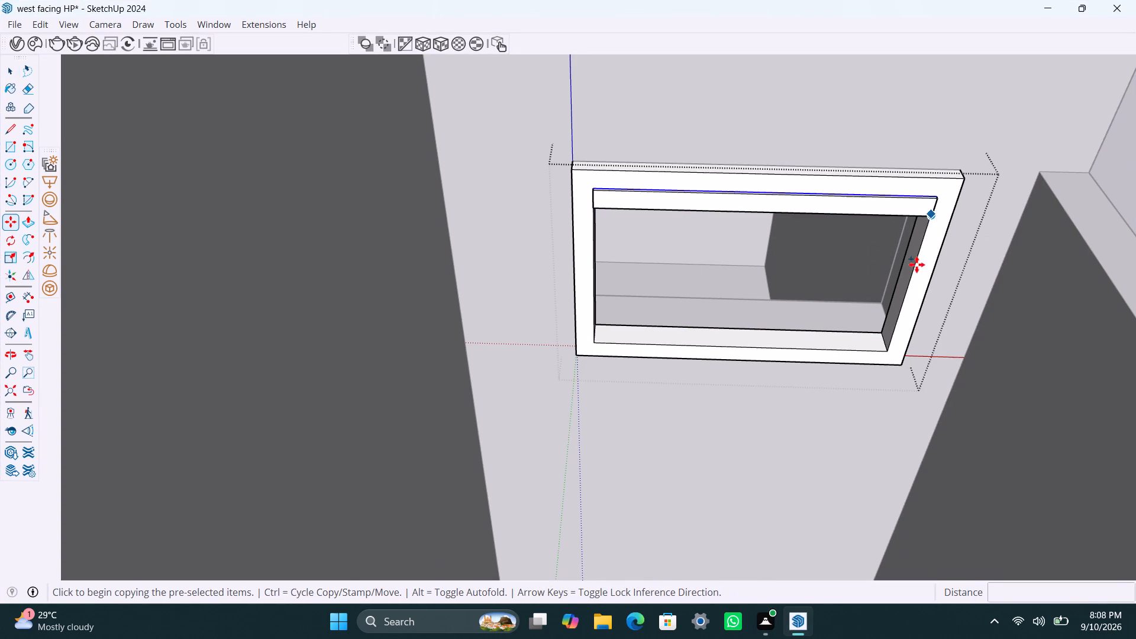
click(890, 347)
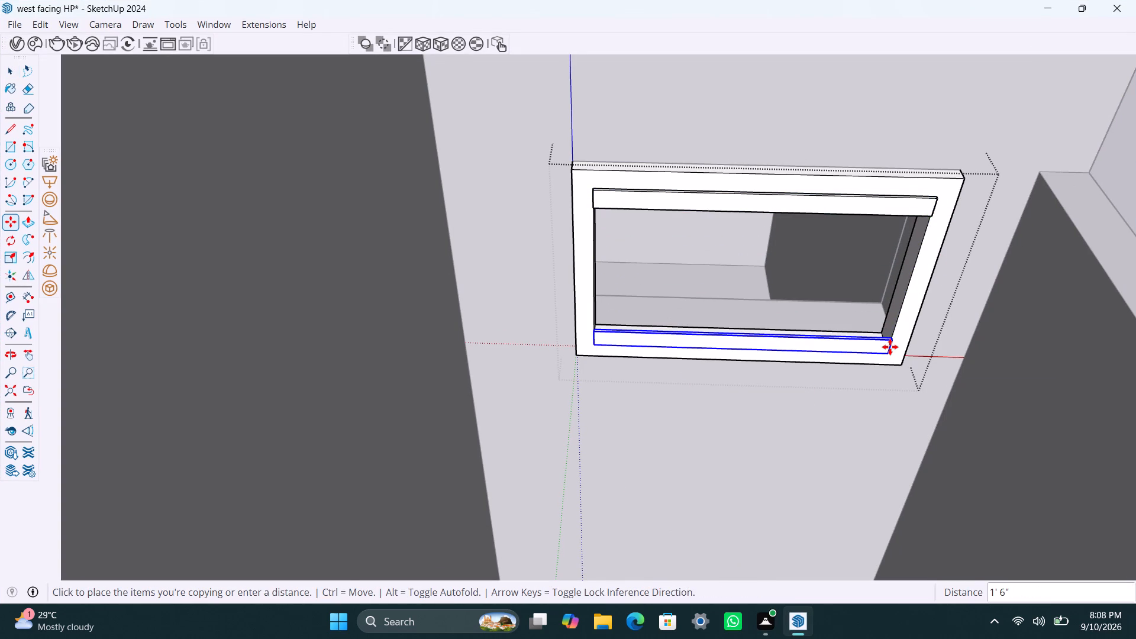
text(/6)
key(Return)
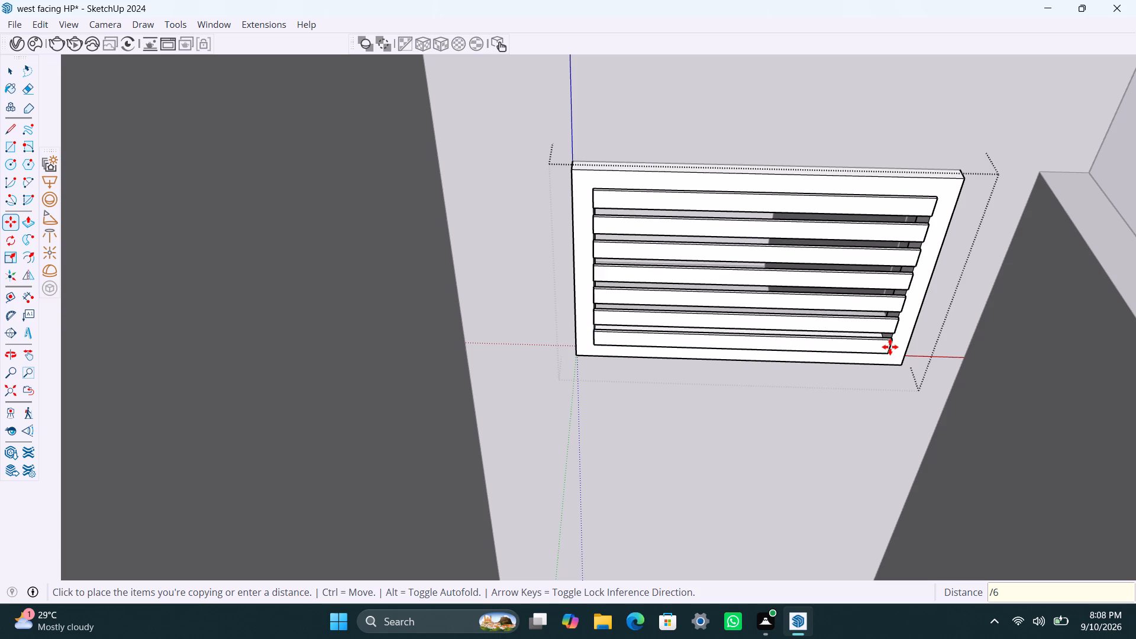
Save the house model.
key(ctrl+s)
key(space)
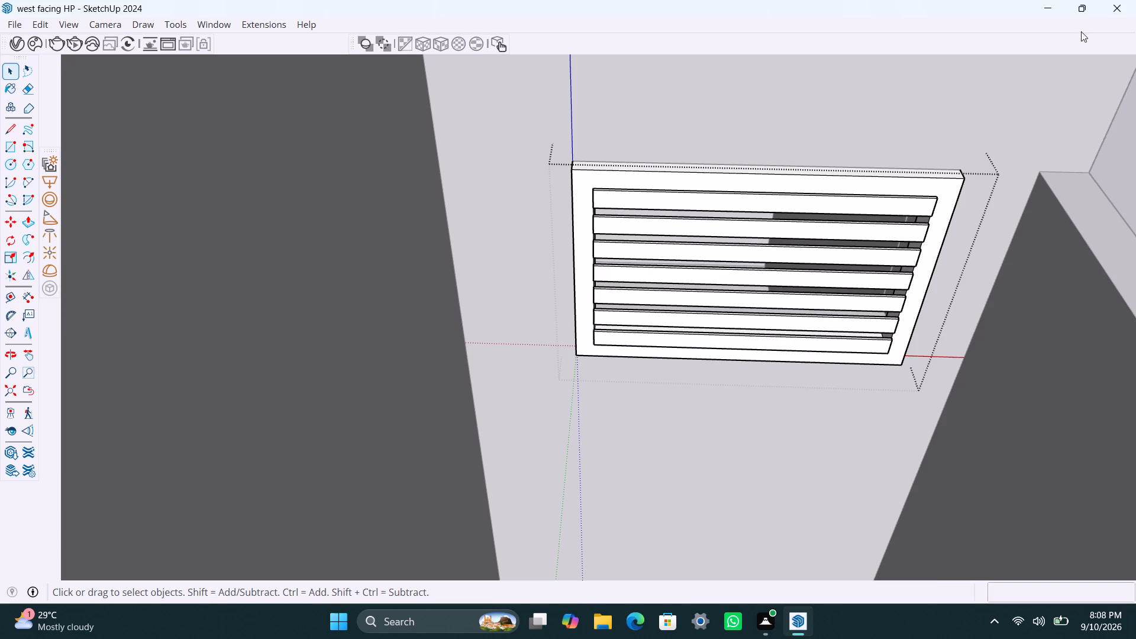
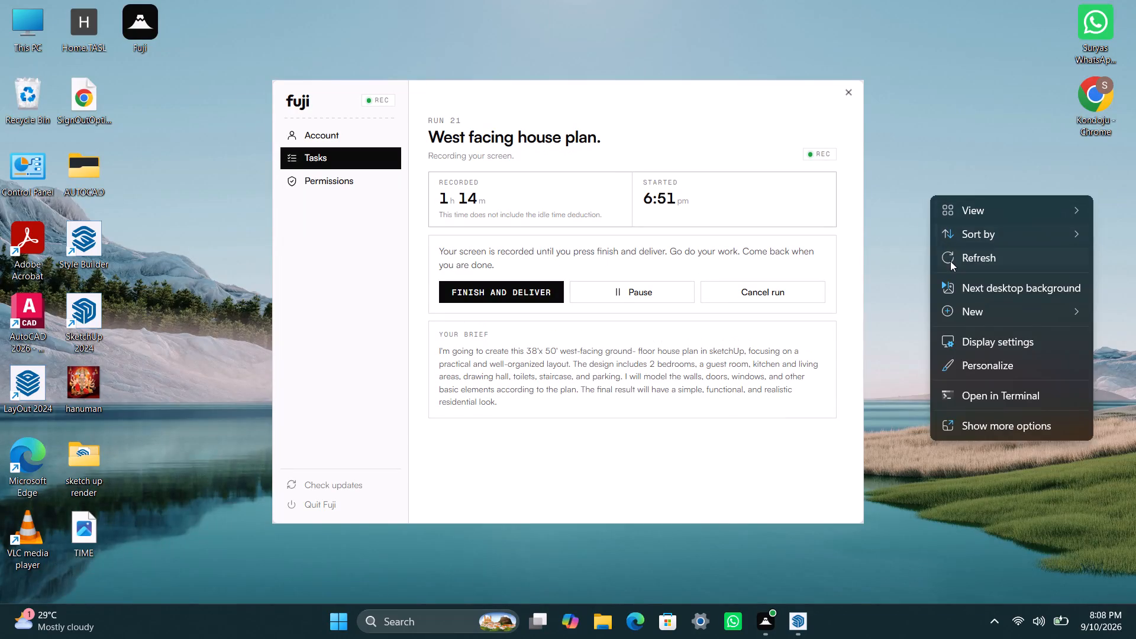
Switch back to SketchUp and close the open ventilator and house groups.
click(950, 261)
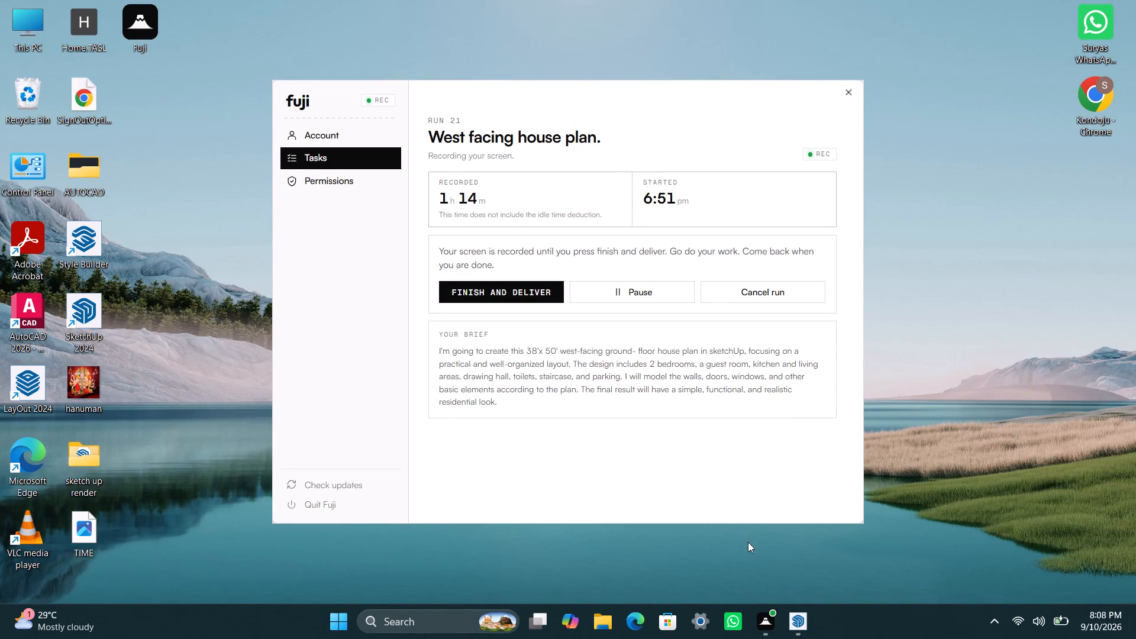
click(803, 618)
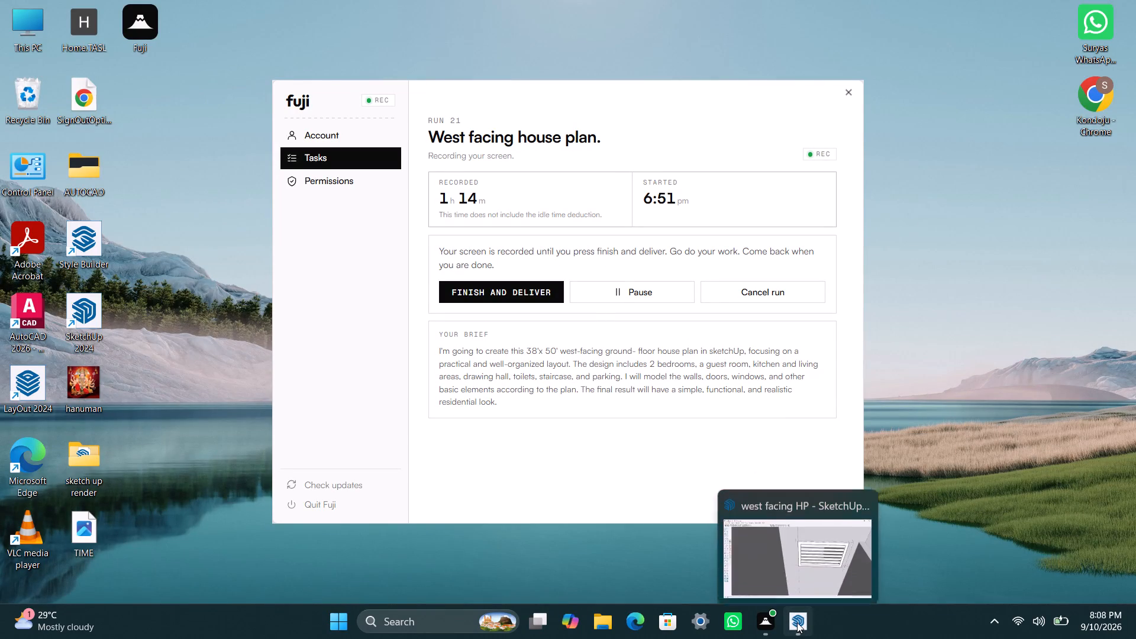
click(797, 622)
scroll(713, 383, down, 17)
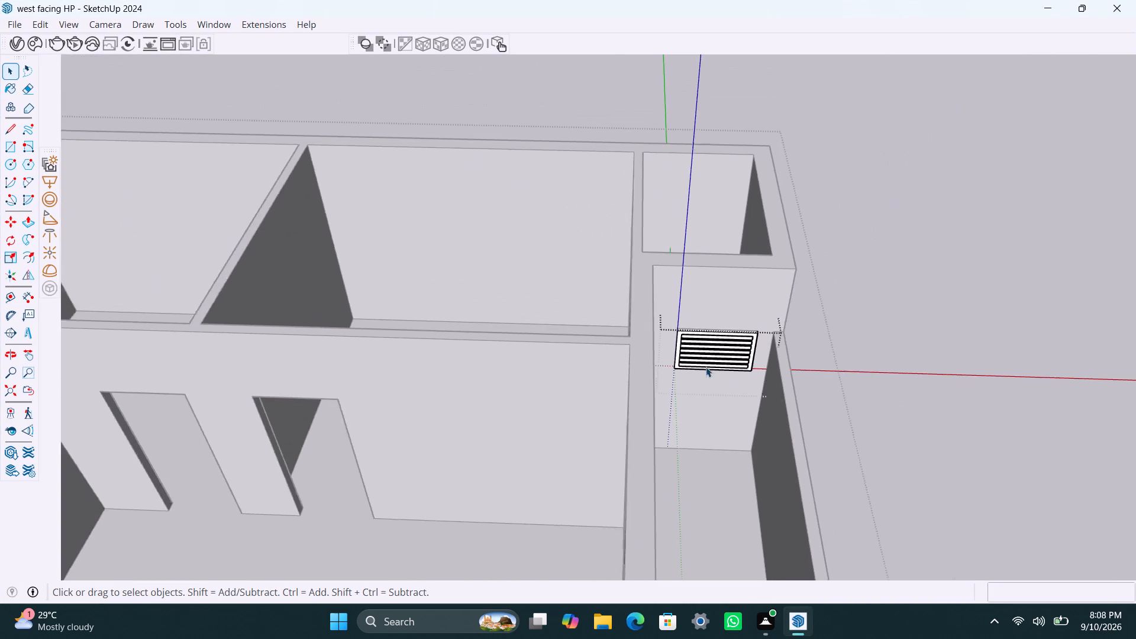
key(space)
click(901, 209)
scroll(582, 359, down, 6)
scroll(515, 386, down, 5)
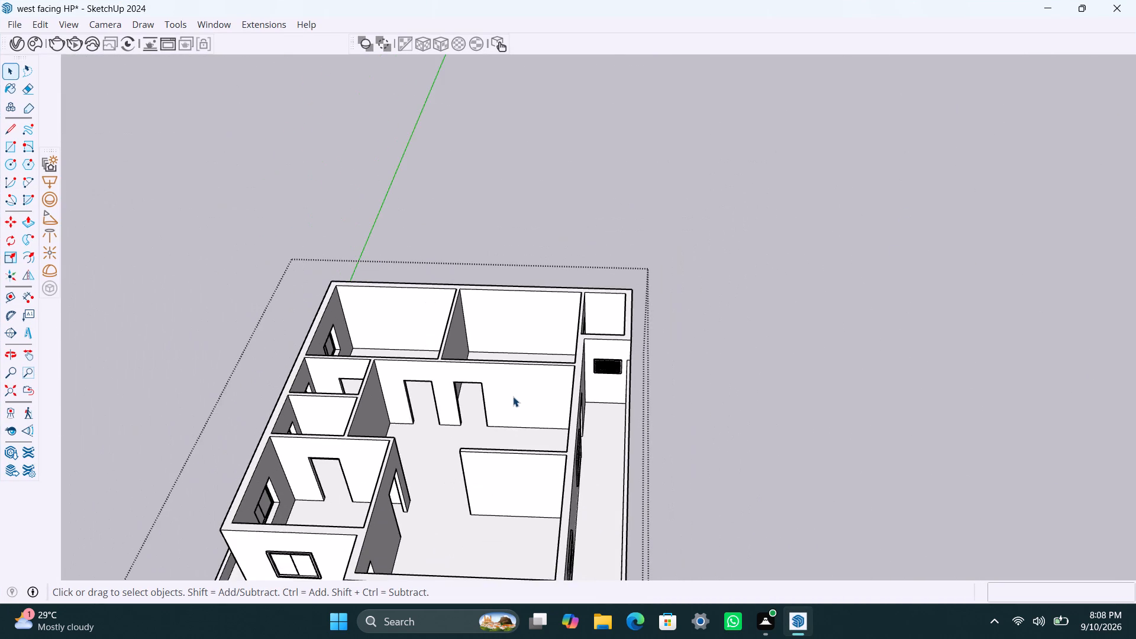
scroll(518, 418, down, 1)
shift+middle_drag(490, 444, 660, 311)
scroll(611, 444, up, 3)
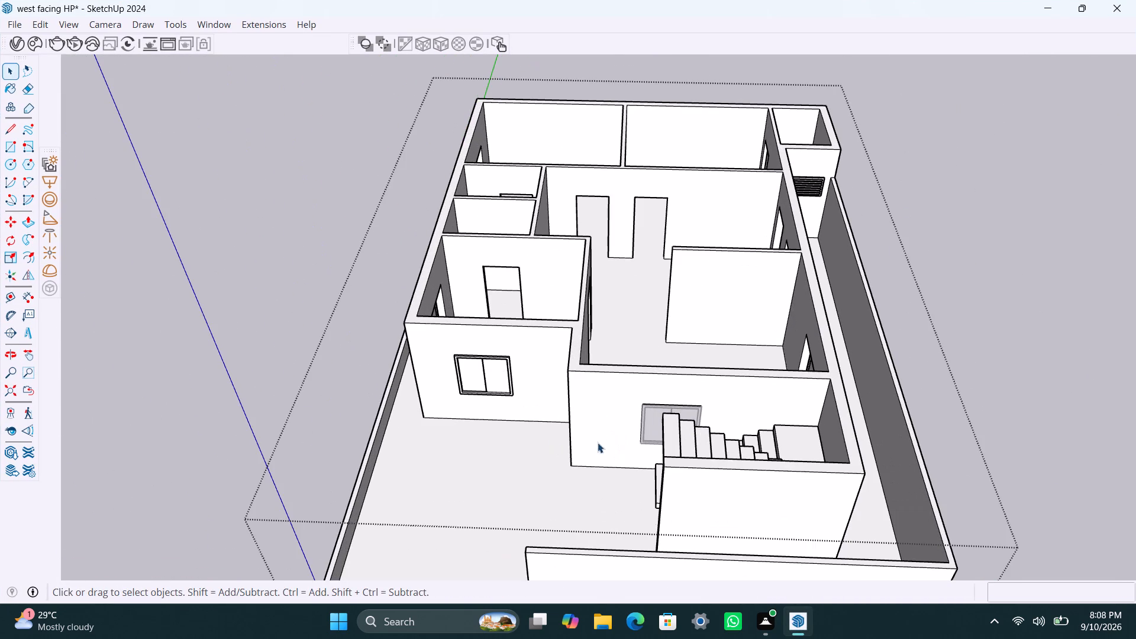
click(242, 267)
Open the wall group, draw a rectangle filling the main entrance doorway beside the stairs, and make it a group.
scroll(565, 459, down, 3)
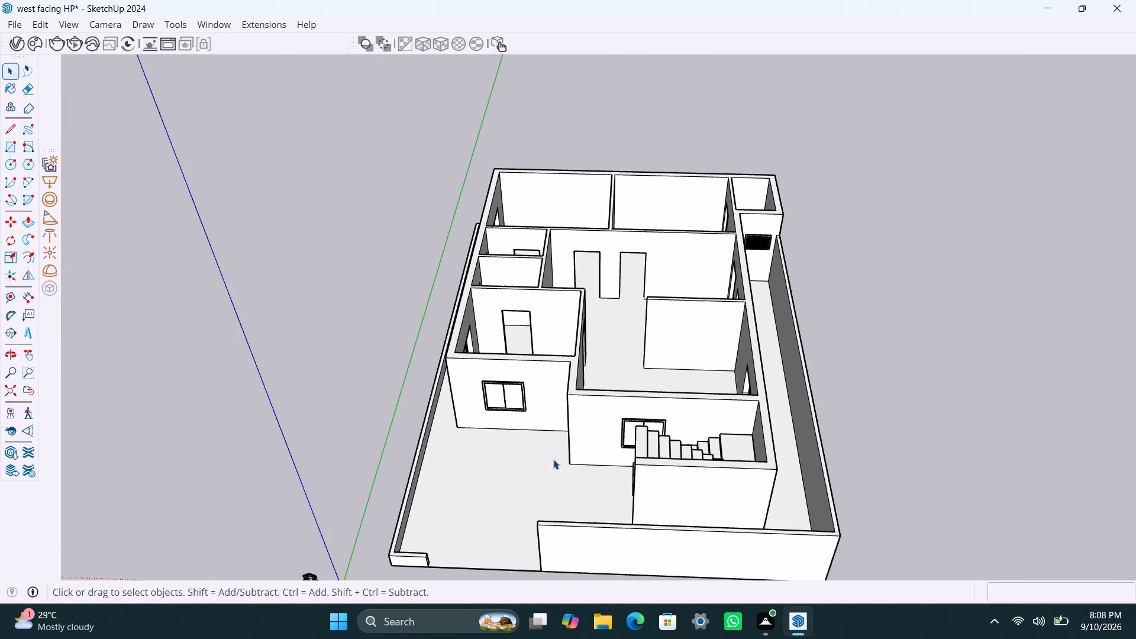
middle_drag(519, 463, 935, 401)
scroll(686, 412, up, 3)
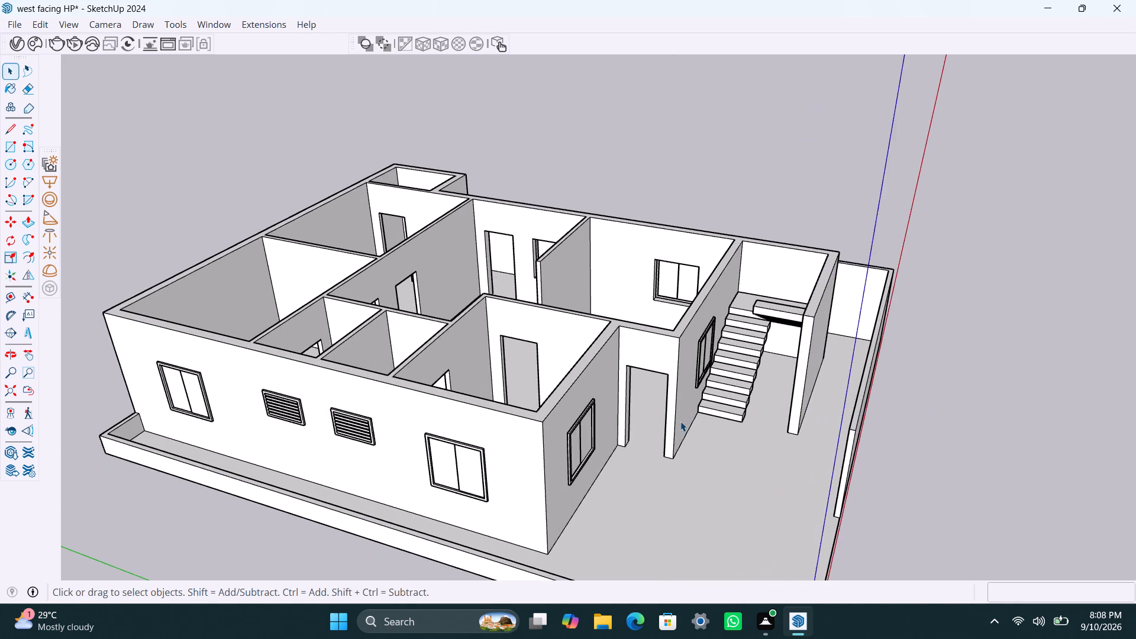
middle_drag(680, 421, 776, 422)
middle_drag(685, 388, 697, 354)
scroll(688, 359, up, 3)
middle_drag(664, 333, 693, 325)
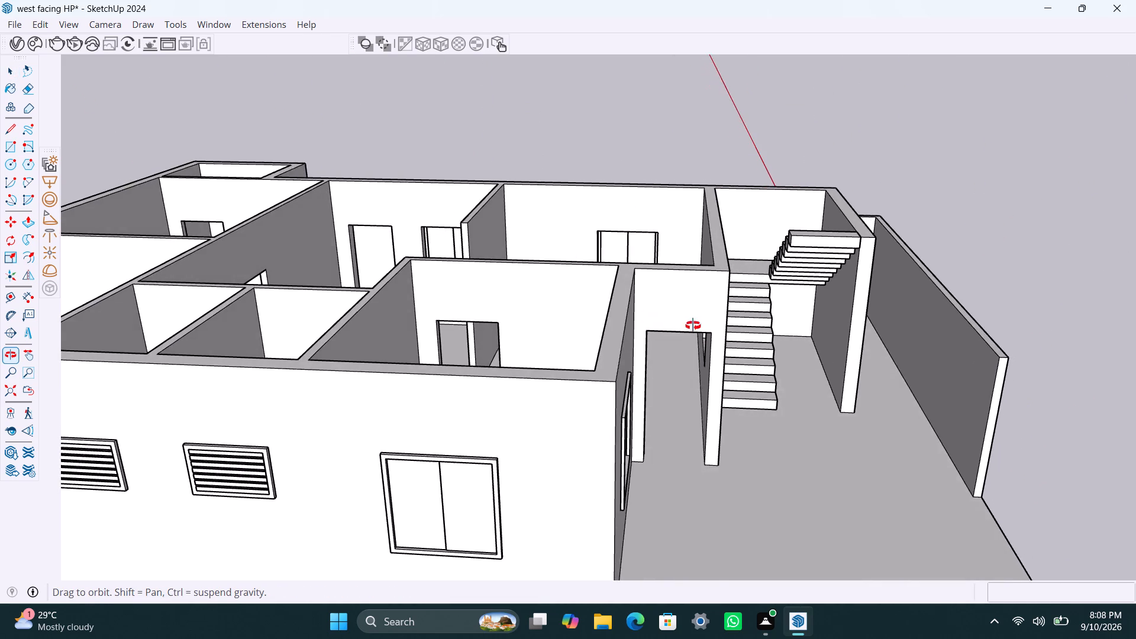
middle_drag(693, 325, 661, 327)
scroll(644, 344, up, 2)
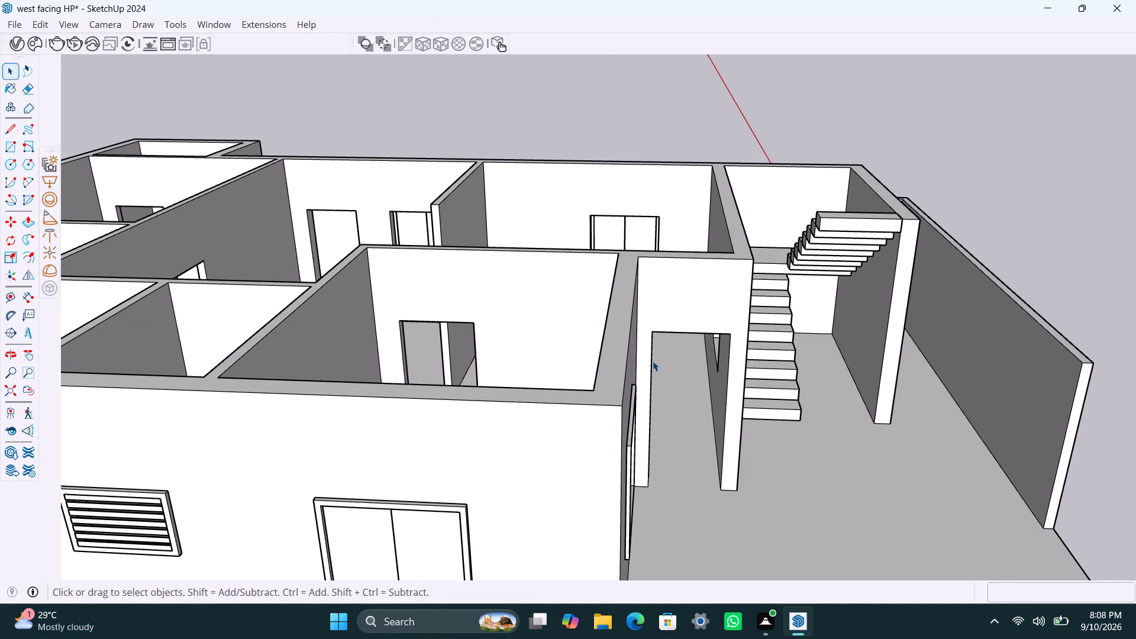
triple_click(666, 309)
scroll(667, 322, up, 2)
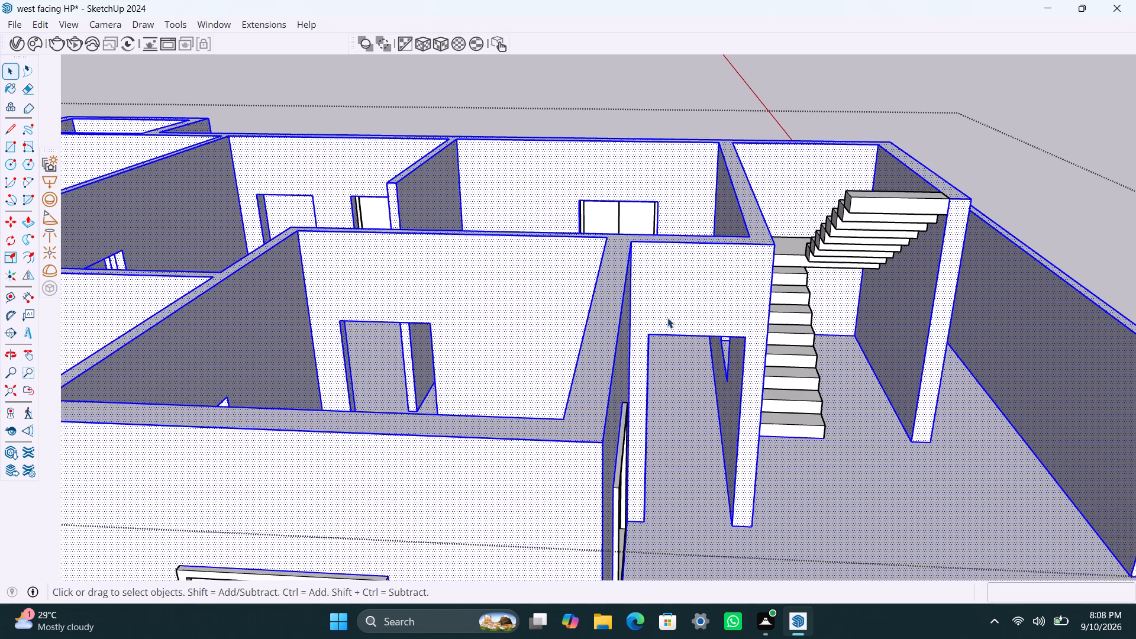
click(667, 318)
key(r)
click(650, 334)
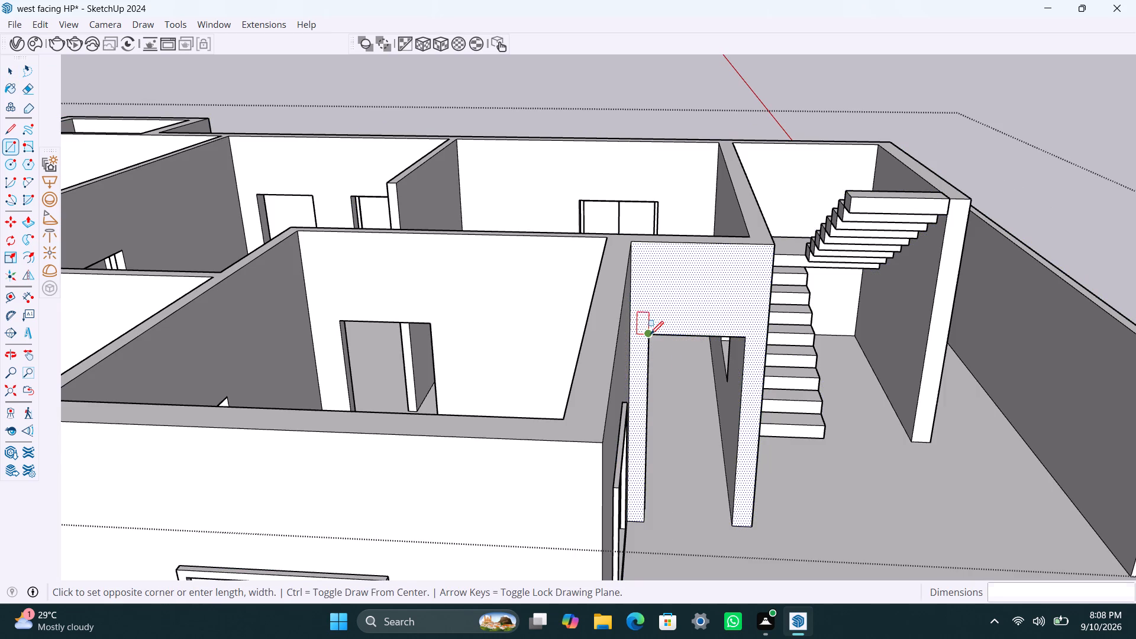
click(730, 524)
key(space)
double_click(695, 471)
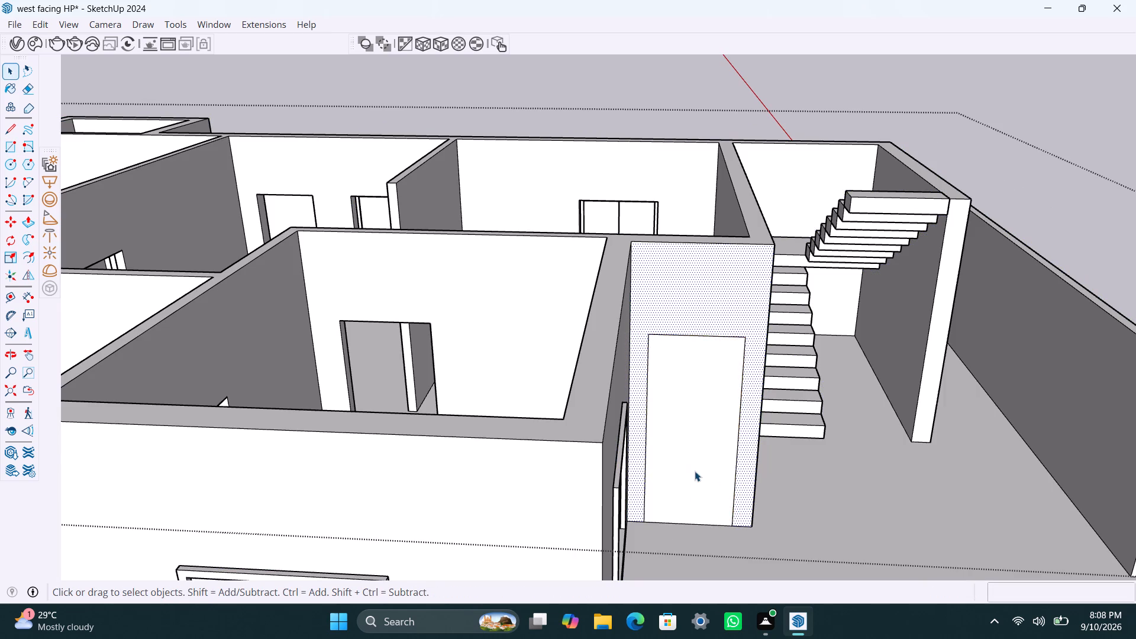
right_click(695, 471)
click(723, 256)
Inside the doorway group, offset the face's outline inward by 2" and delete the inner face to leave a frame.
double_click(693, 434)
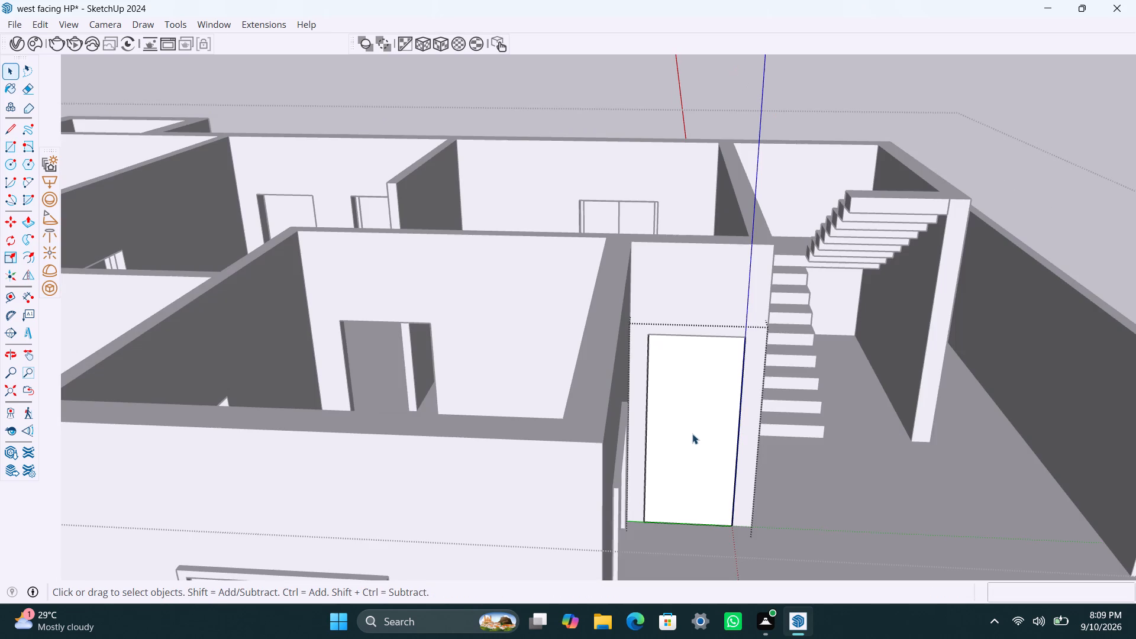
click(694, 427)
click(674, 417)
key(f)
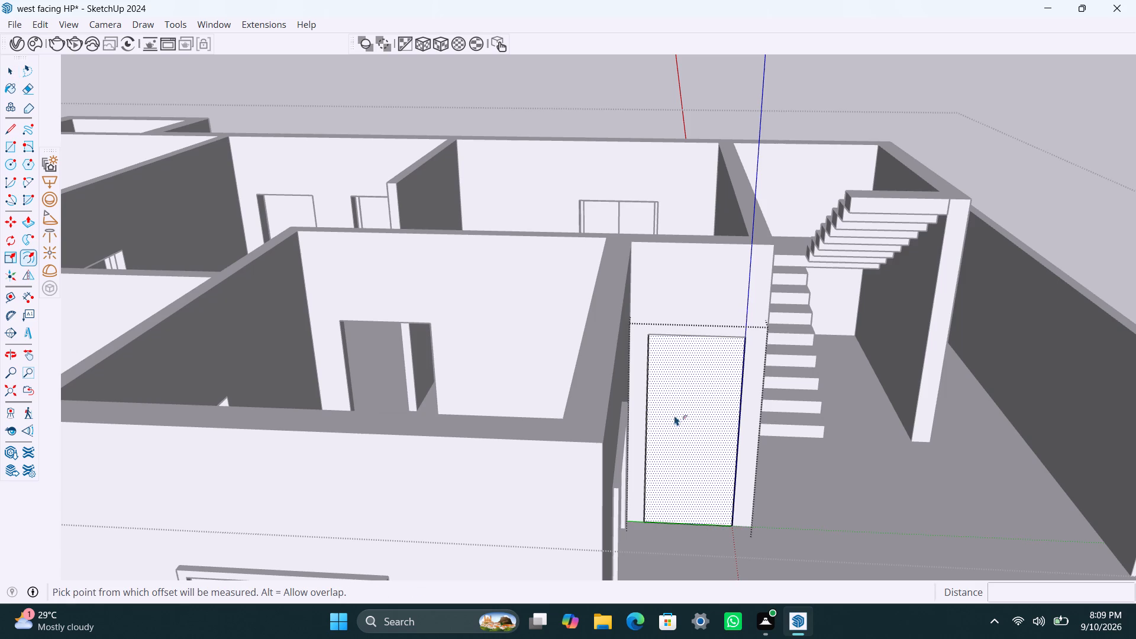
click(671, 390)
text(2")
key(Return)
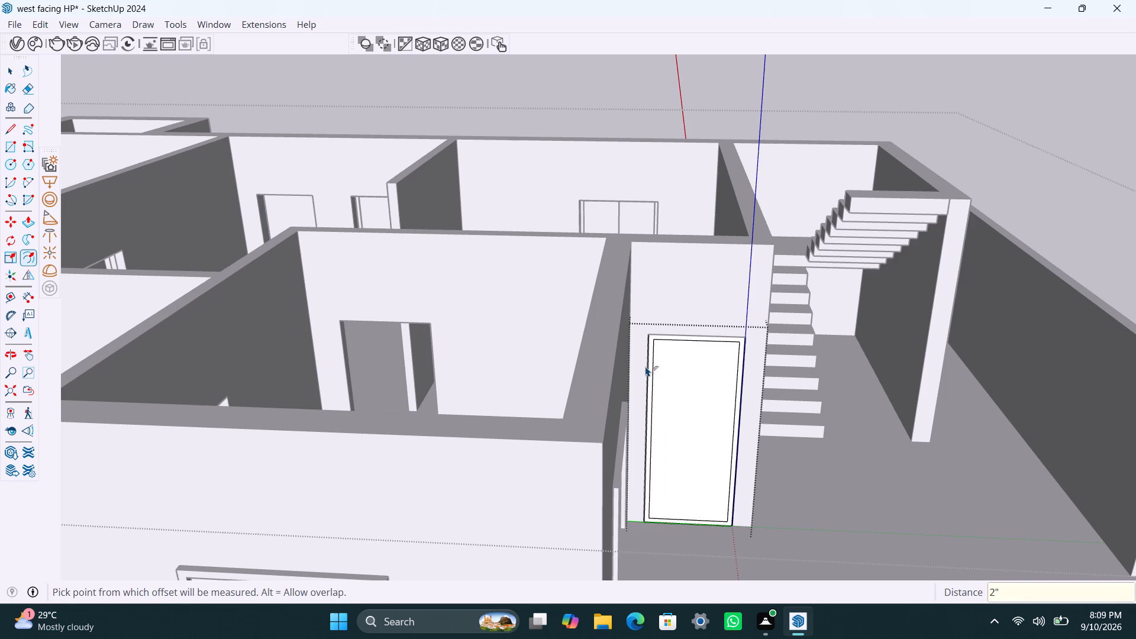
key(space)
click(691, 477)
key(Delete)
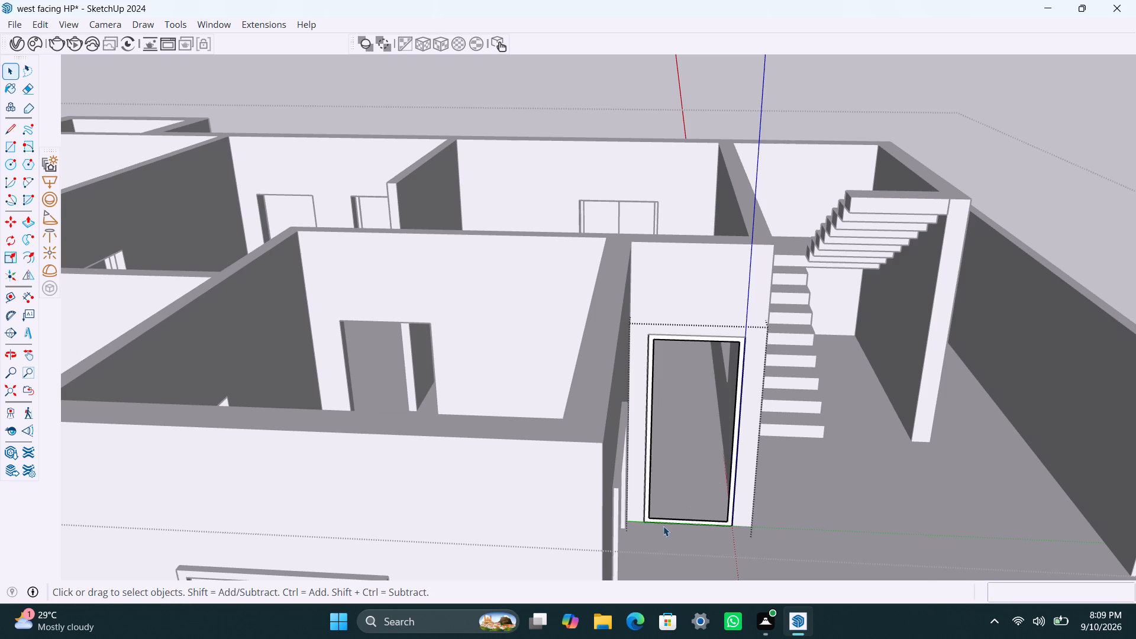
Push/pull the entrance door frame face by 2.5".
scroll(644, 518, up, 7)
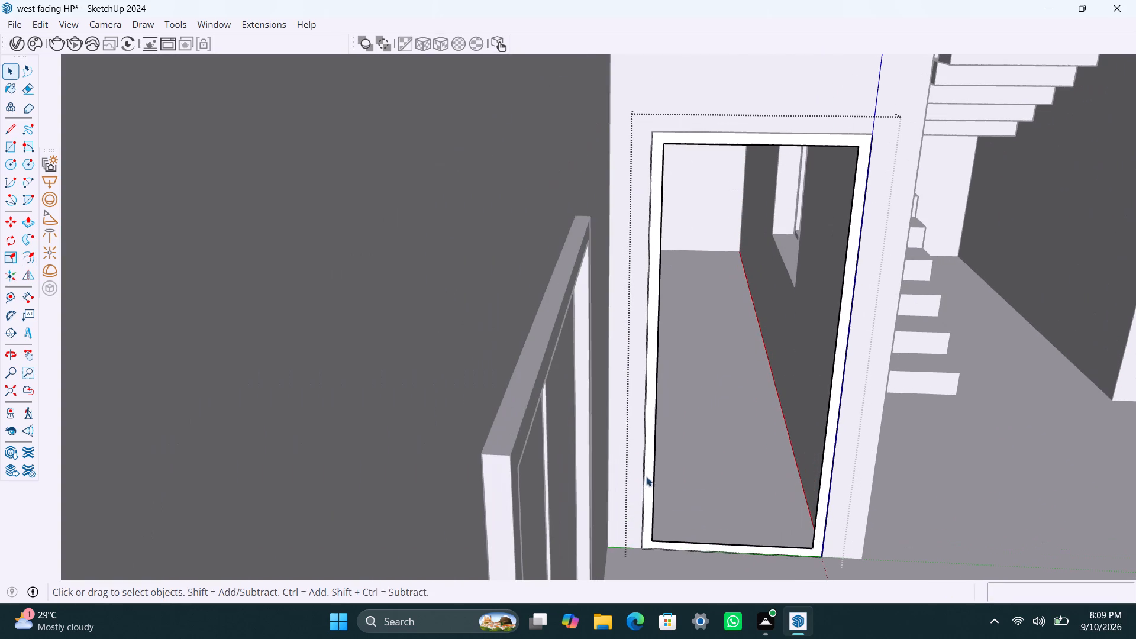
click(651, 459)
key(p)
click(651, 459)
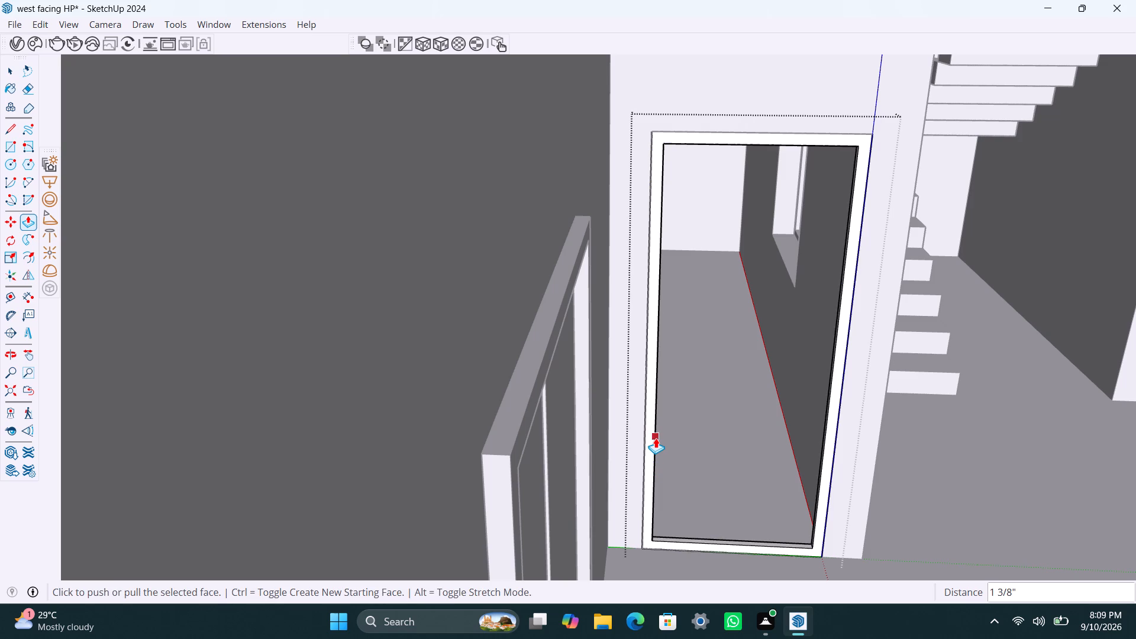
text(2.5")
key(Return)
key(space)
Draw a rectangle between the frame's opposite inner corners for the door panel and make it a group.
scroll(656, 441, down, 5)
scroll(696, 318, up, 2)
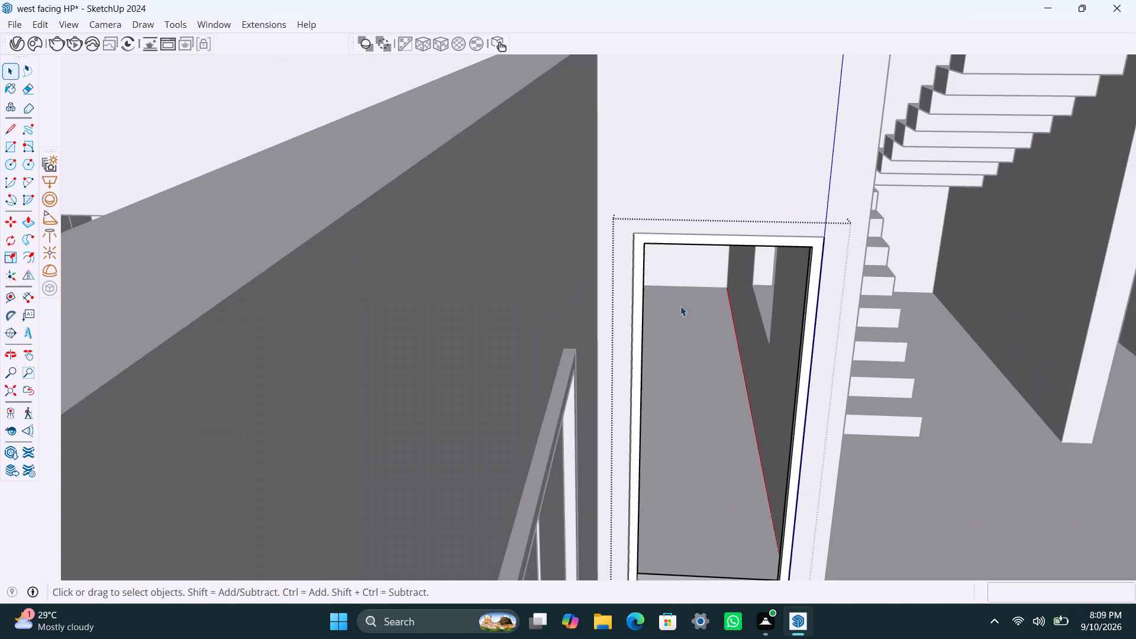
key(r)
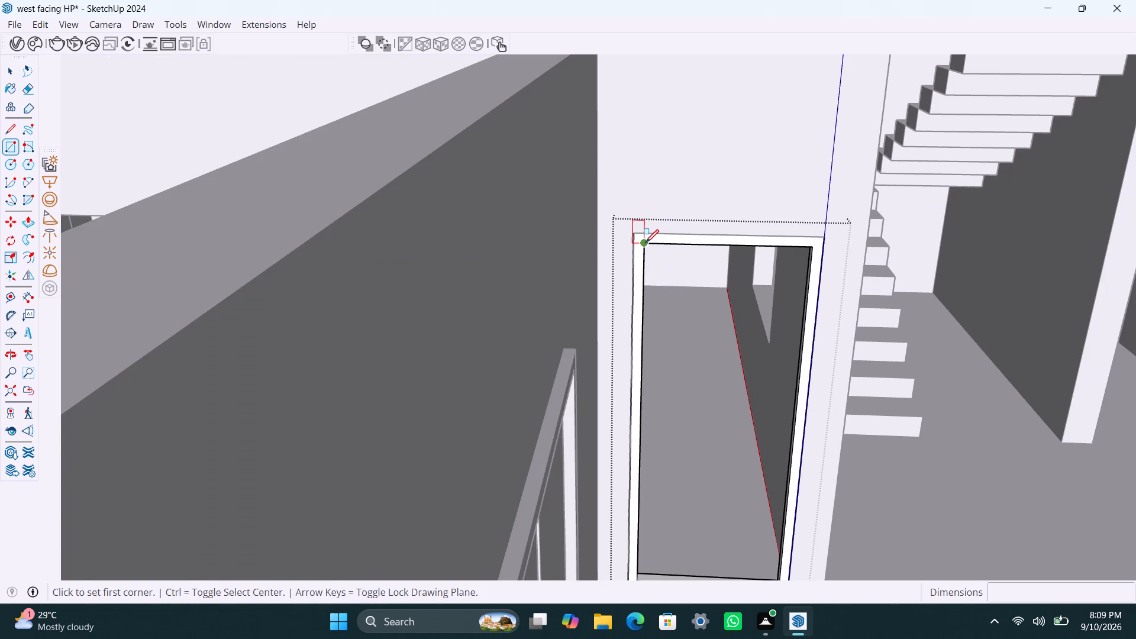
click(645, 240)
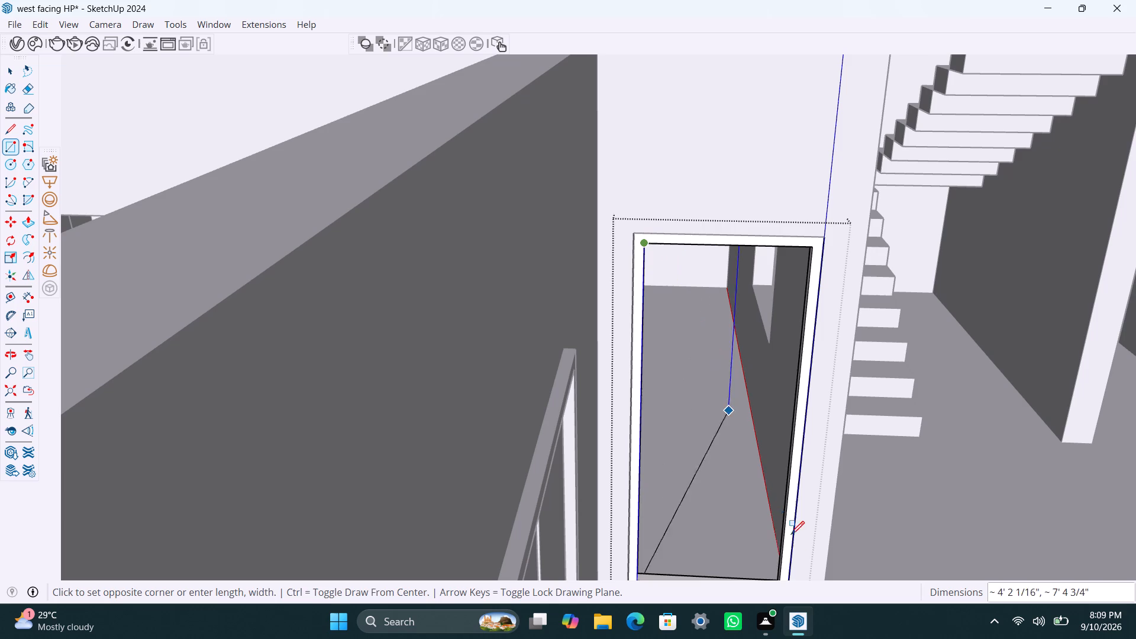
scroll(777, 550, down, 3)
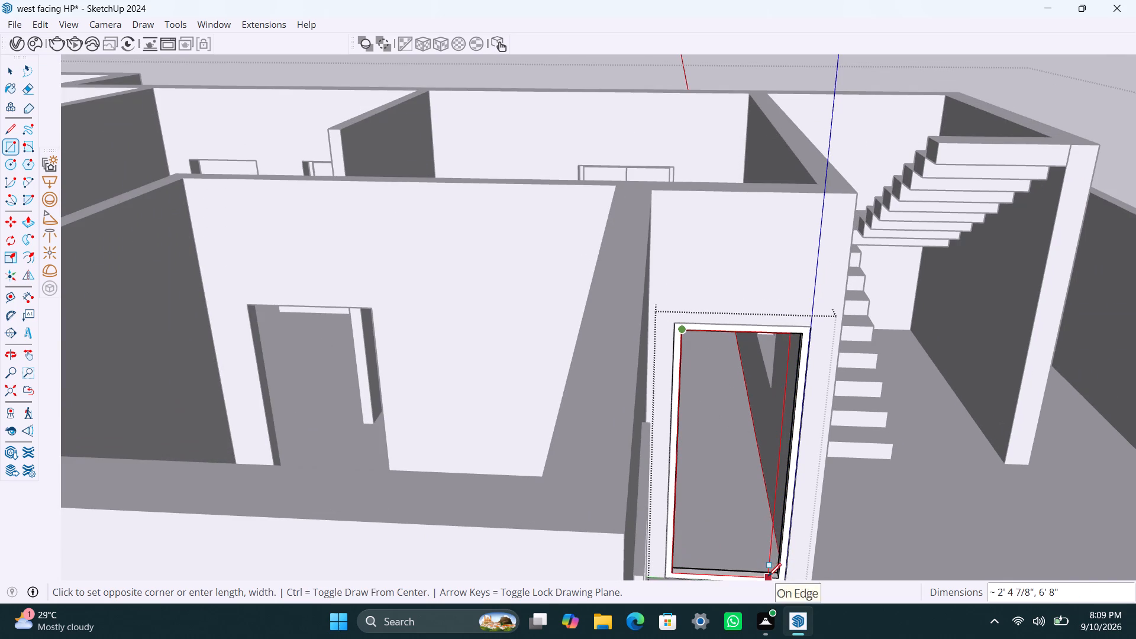
click(780, 575)
key(space)
double_click(759, 473)
right_click(759, 473)
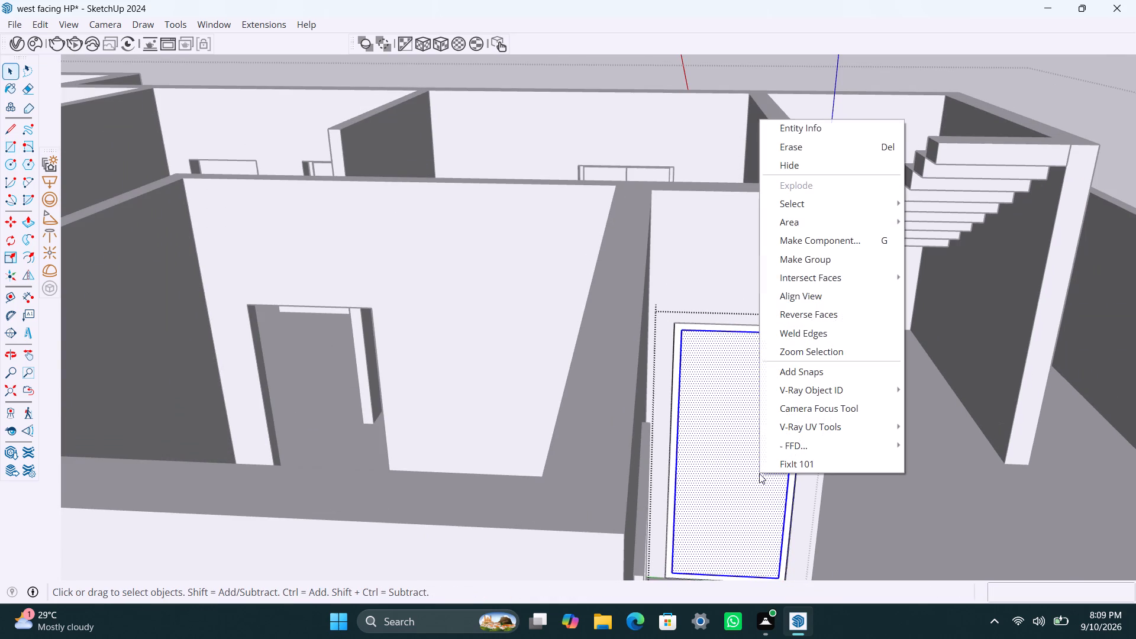
click(783, 253)
Open the door panel group, push/pull its face 18 mm, and close the group.
triple_click(731, 440)
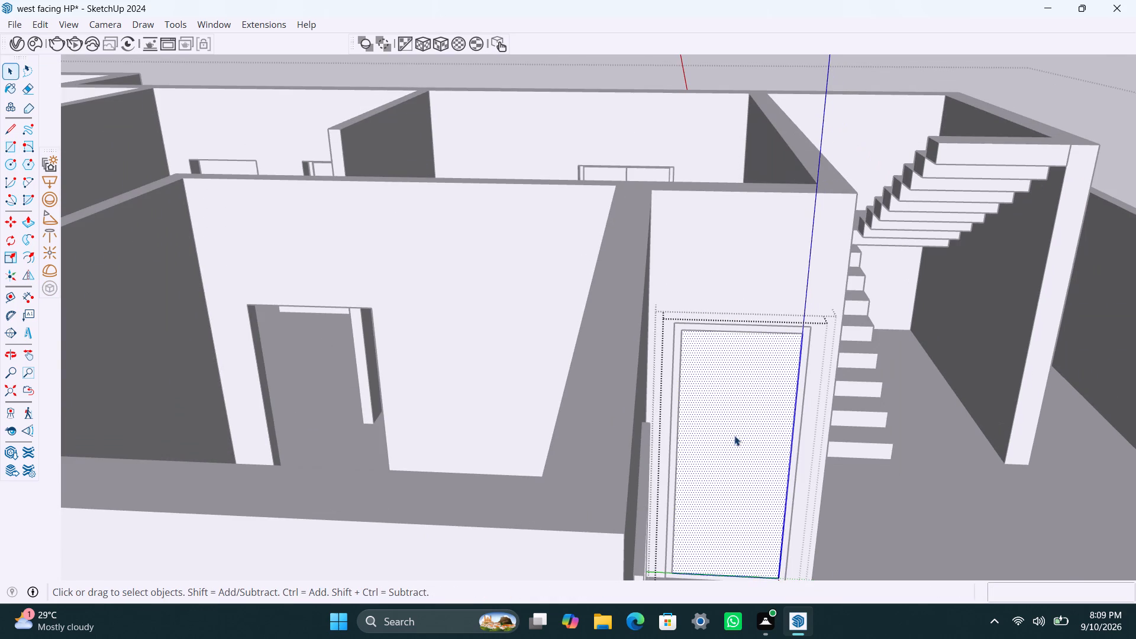
key(p)
click(740, 423)
text(18mm)
key(Return)
key(space)
click(872, 492)
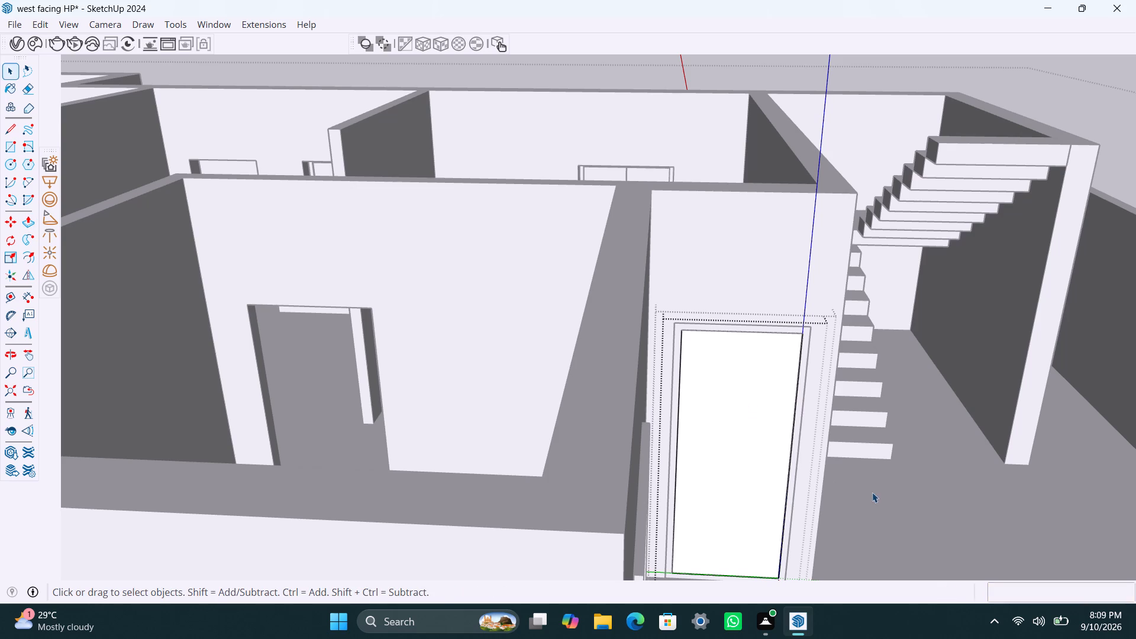
Draw a handle rectangle about 6 7/8" by 2" on the entrance door panel near its long edge, make it a group and open it.
scroll(705, 464, down, 2)
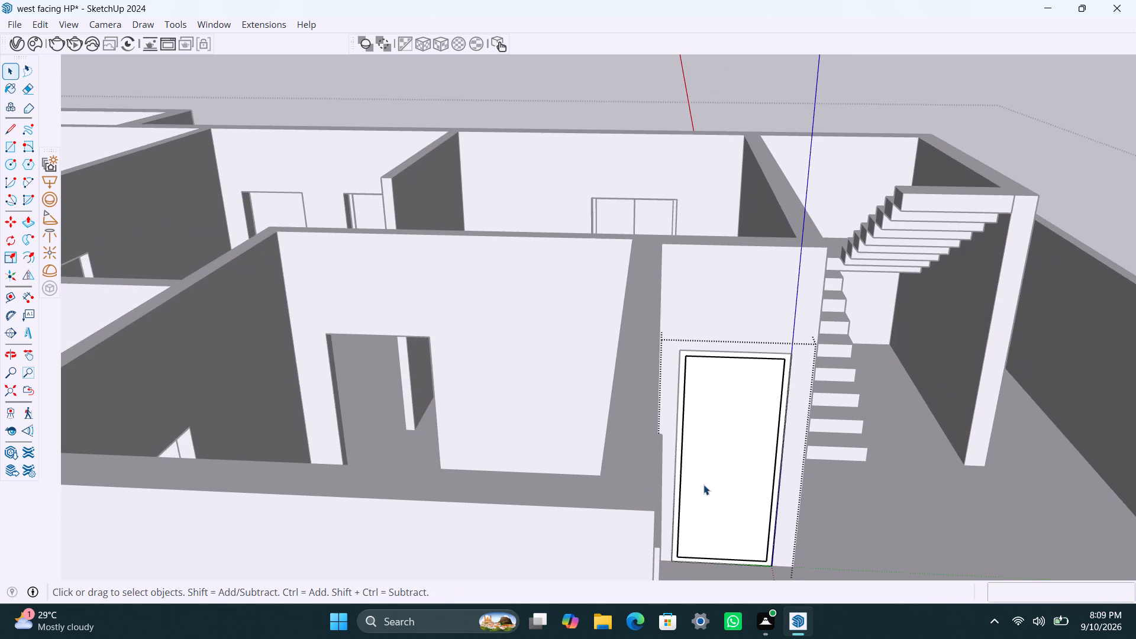
shift+middle_drag(703, 485, 715, 415)
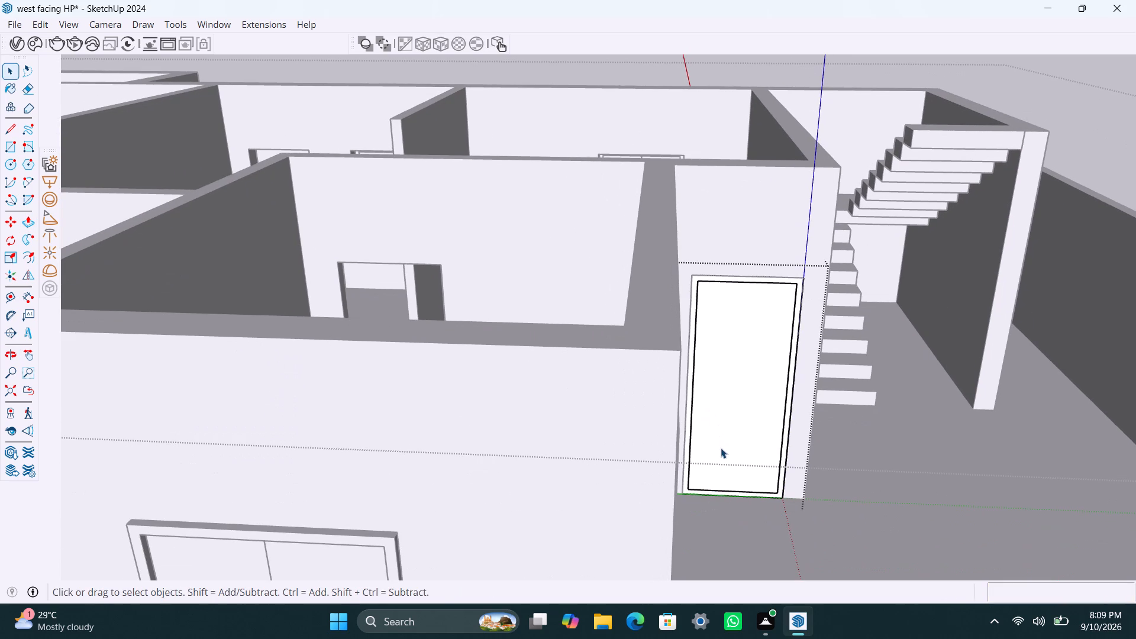
scroll(731, 417, up, 1)
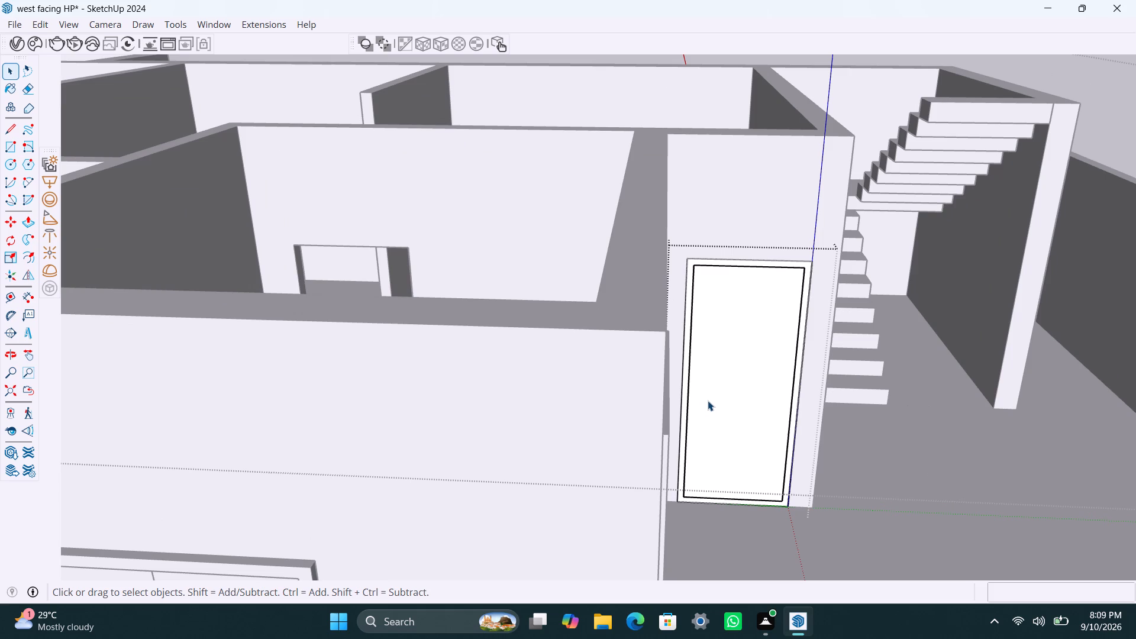
key(r)
click(704, 386)
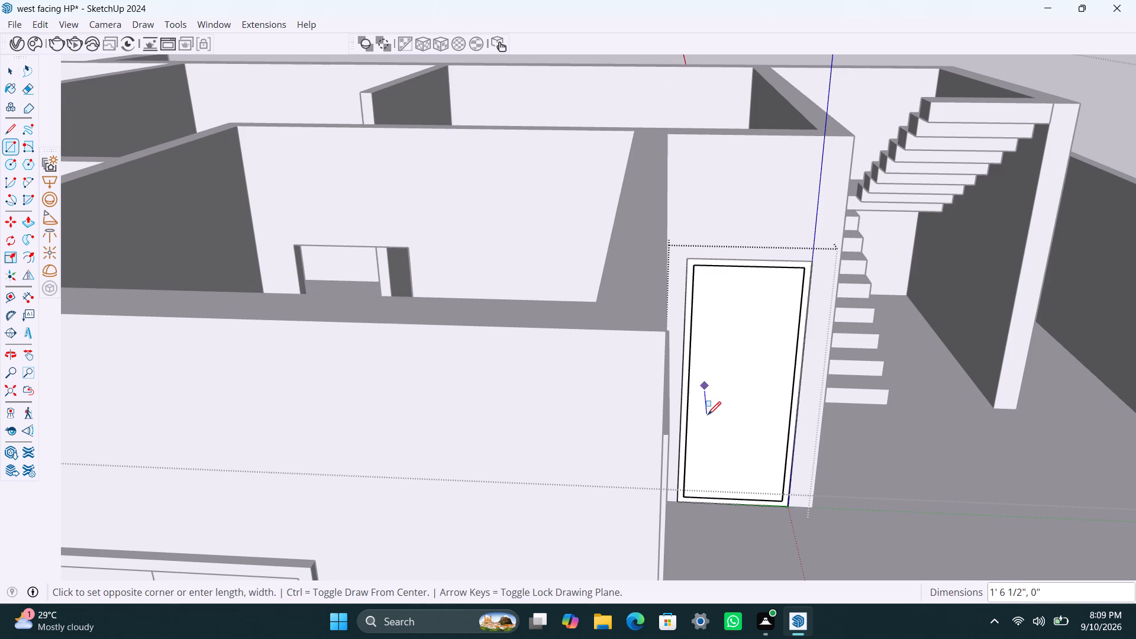
scroll(708, 411, up, 6)
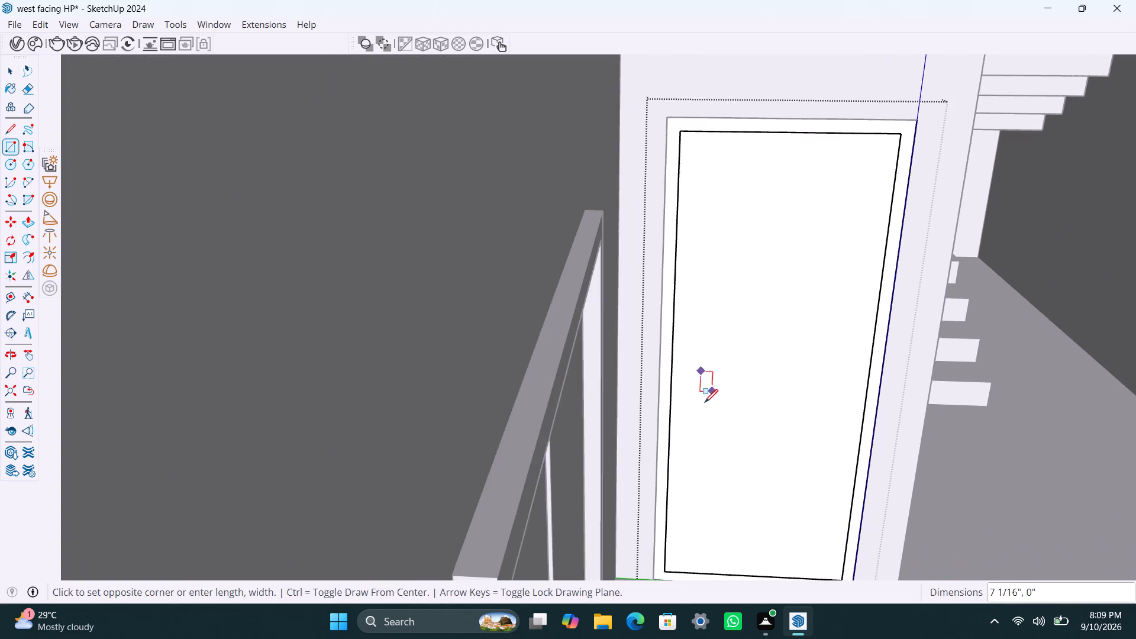
scroll(705, 402, up, 2)
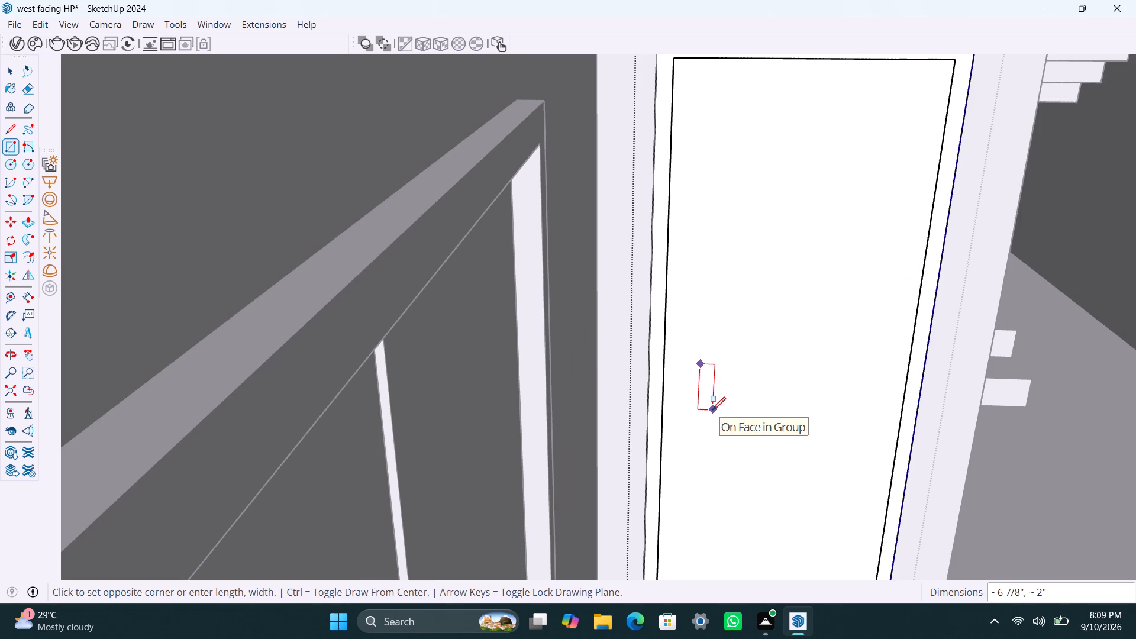
click(712, 410)
scroll(709, 390, down, 3)
key(space)
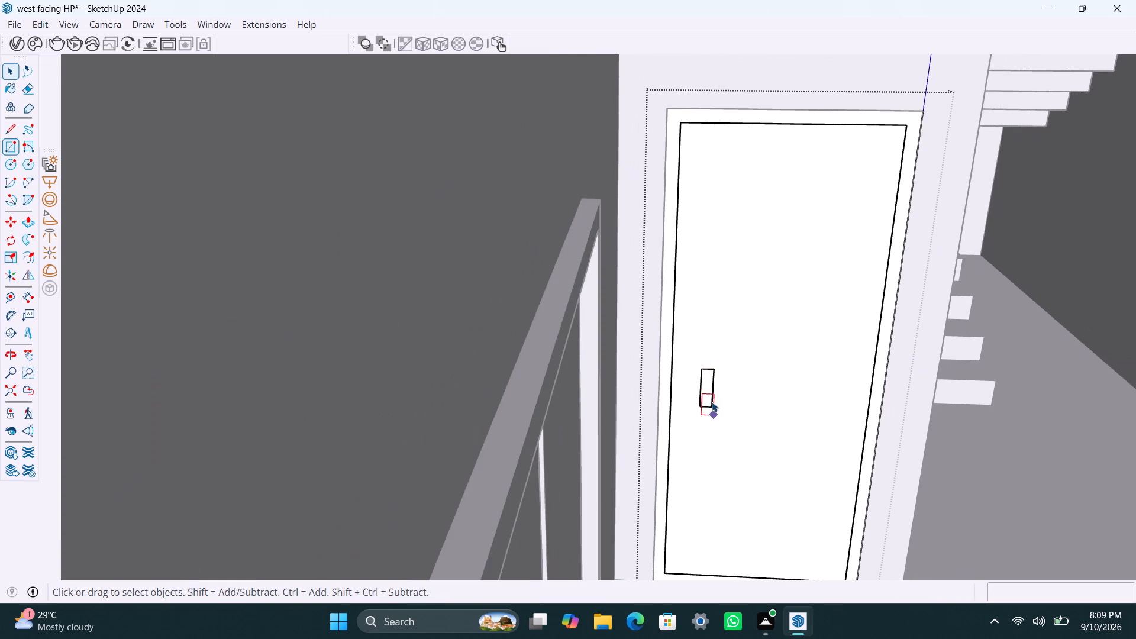
double_click(709, 389)
right_click(709, 389)
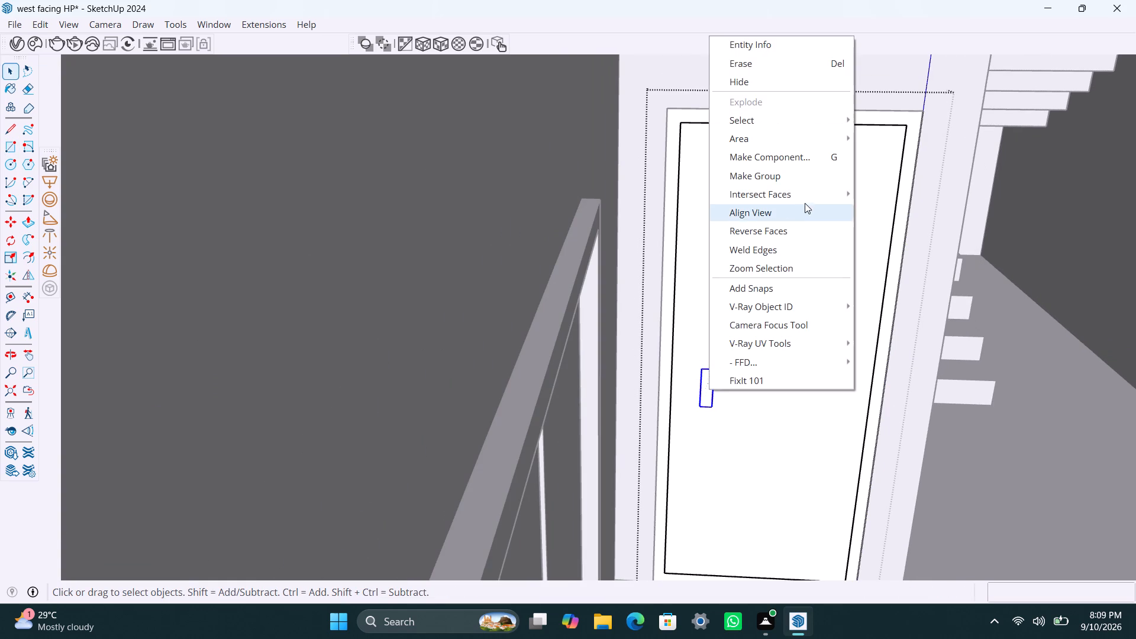
click(786, 169)
scroll(712, 394, up, 2)
triple_click(709, 383)
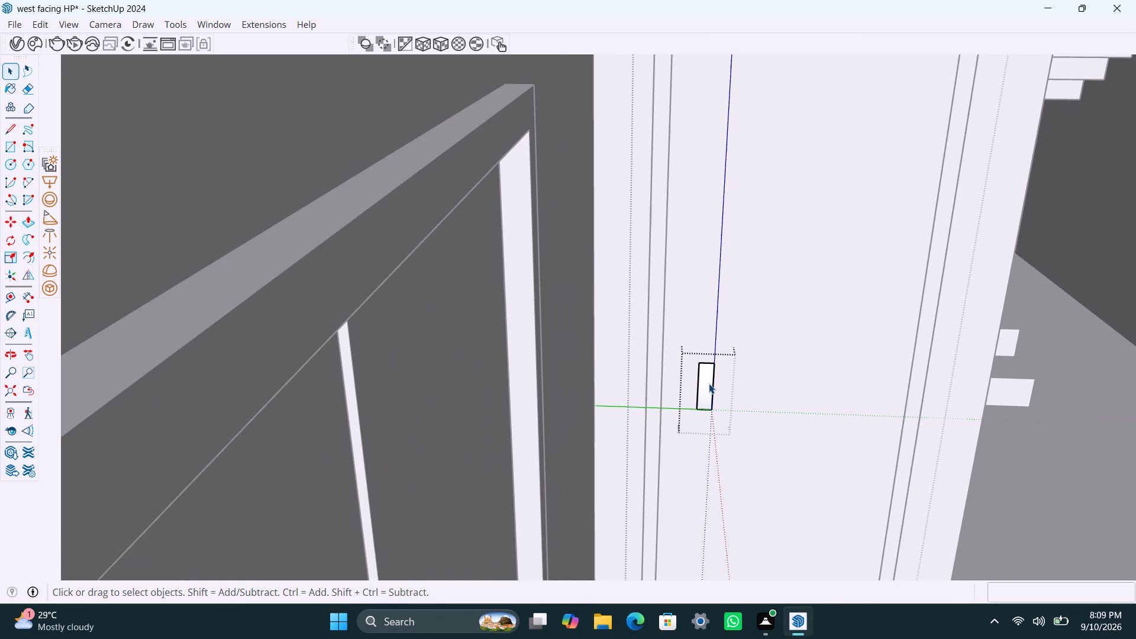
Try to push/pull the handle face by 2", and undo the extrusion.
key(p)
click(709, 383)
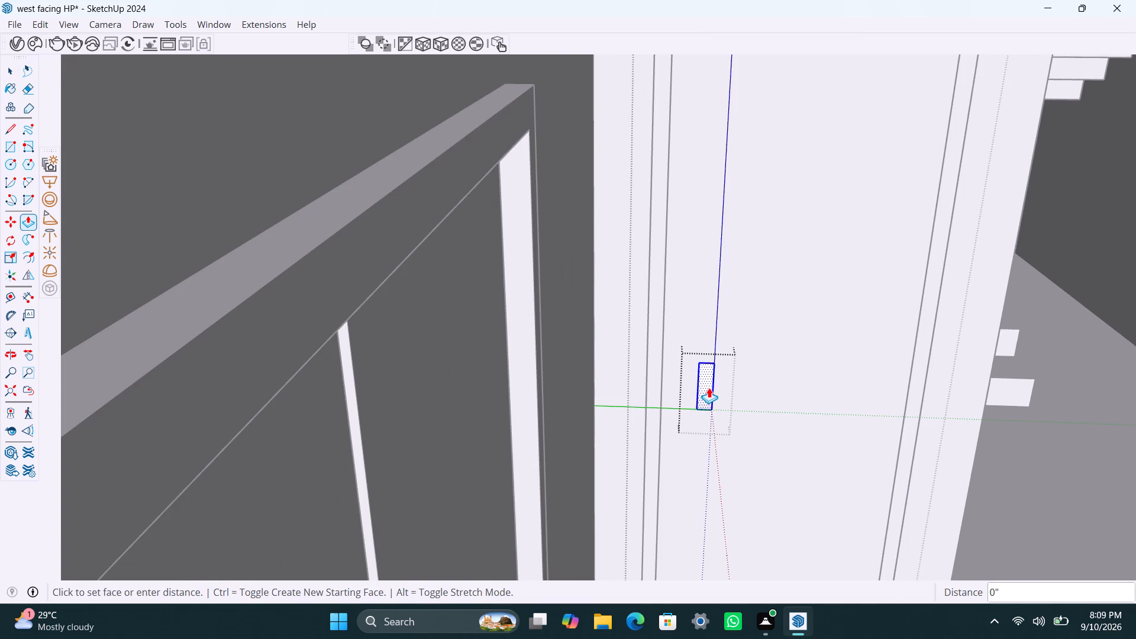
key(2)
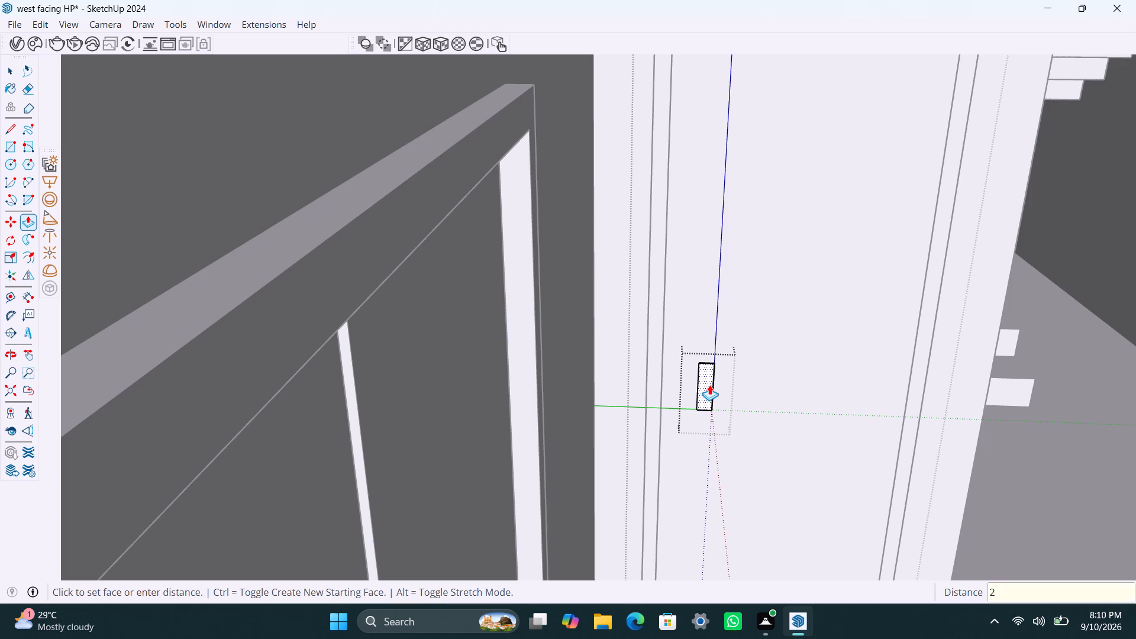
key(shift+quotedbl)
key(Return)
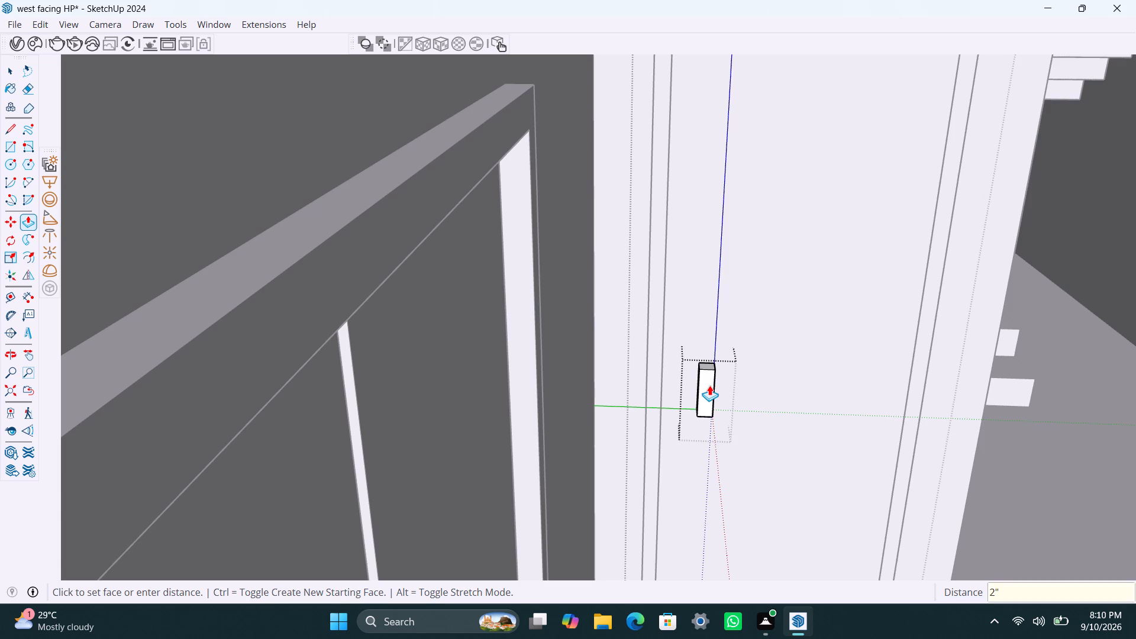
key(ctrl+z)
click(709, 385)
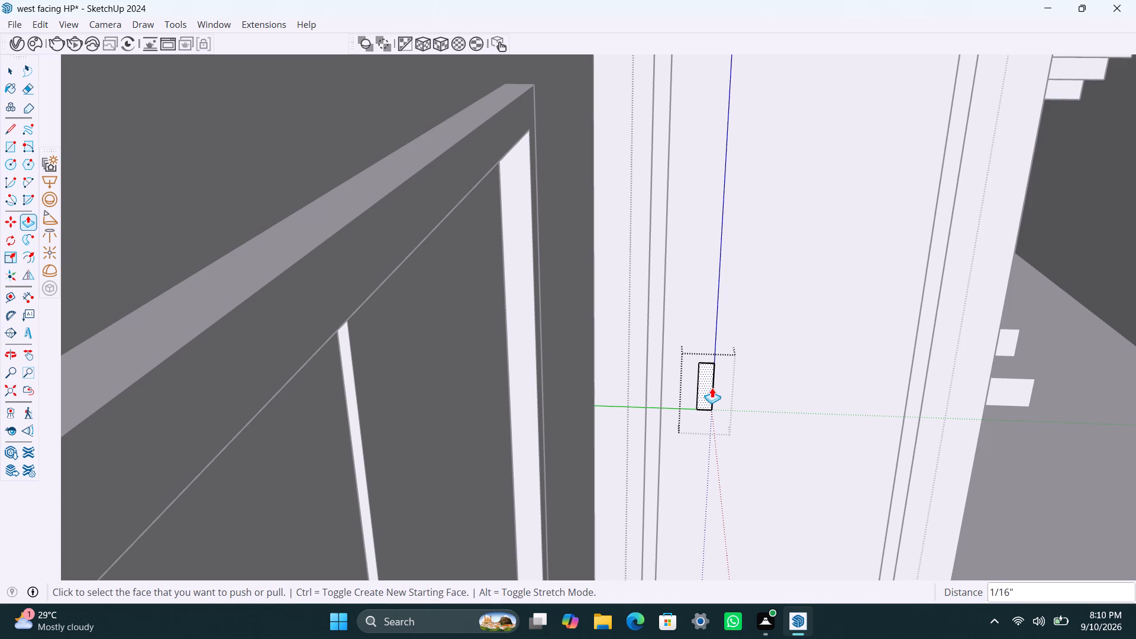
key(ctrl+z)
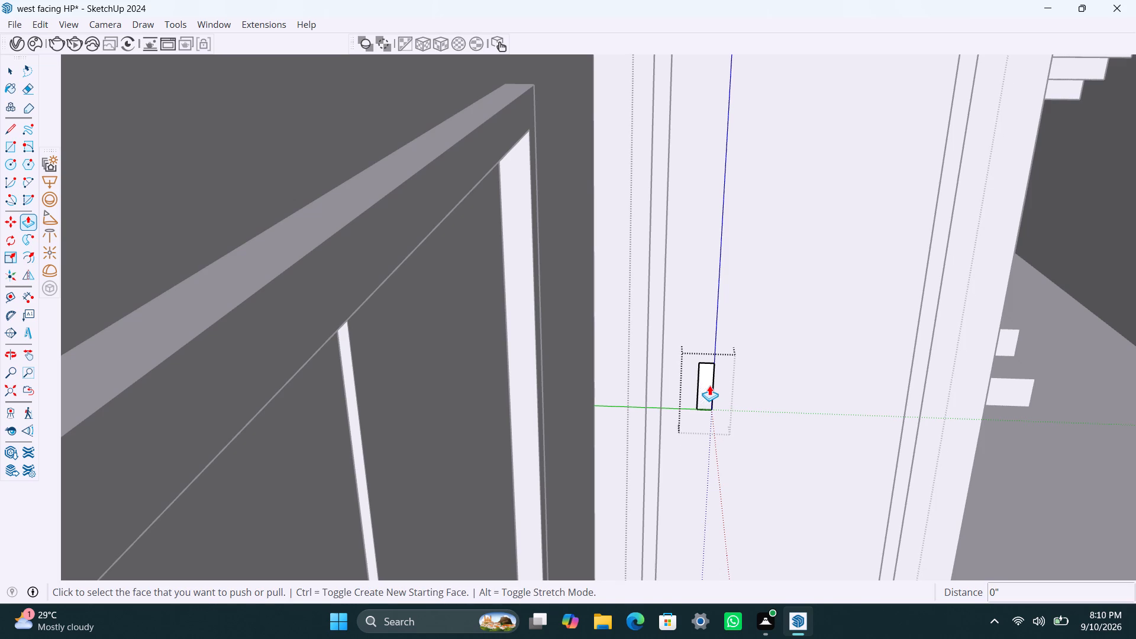
Push/pull the handle face by 0.5" and close the handle group.
click(709, 385)
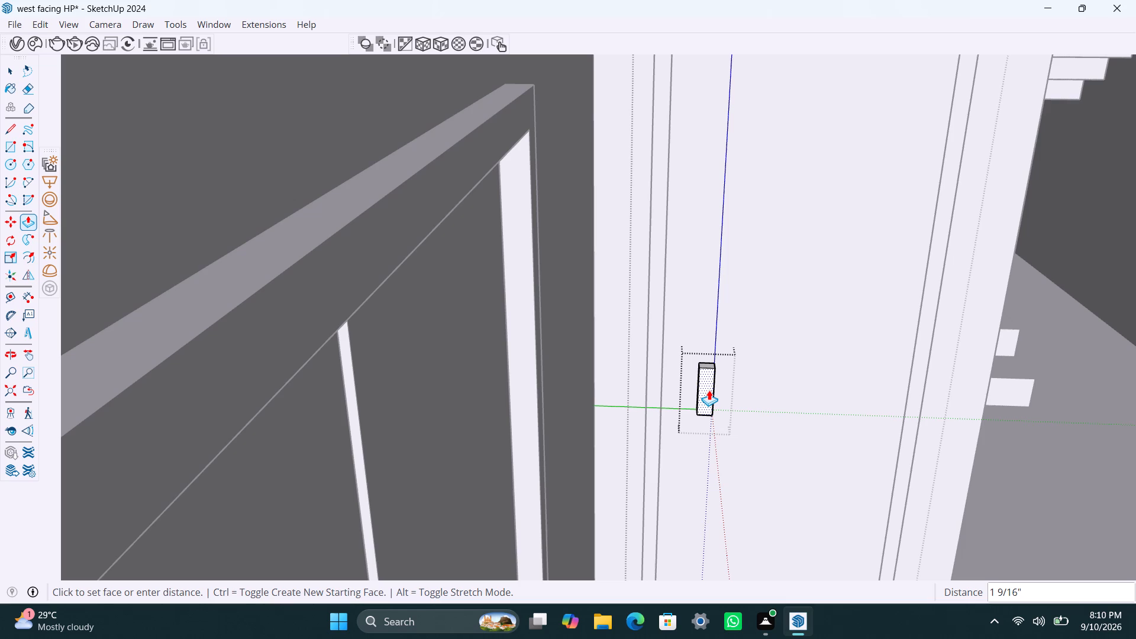
text(0.)
text(5")
key(Return)
key(space)
click(1135, 470)
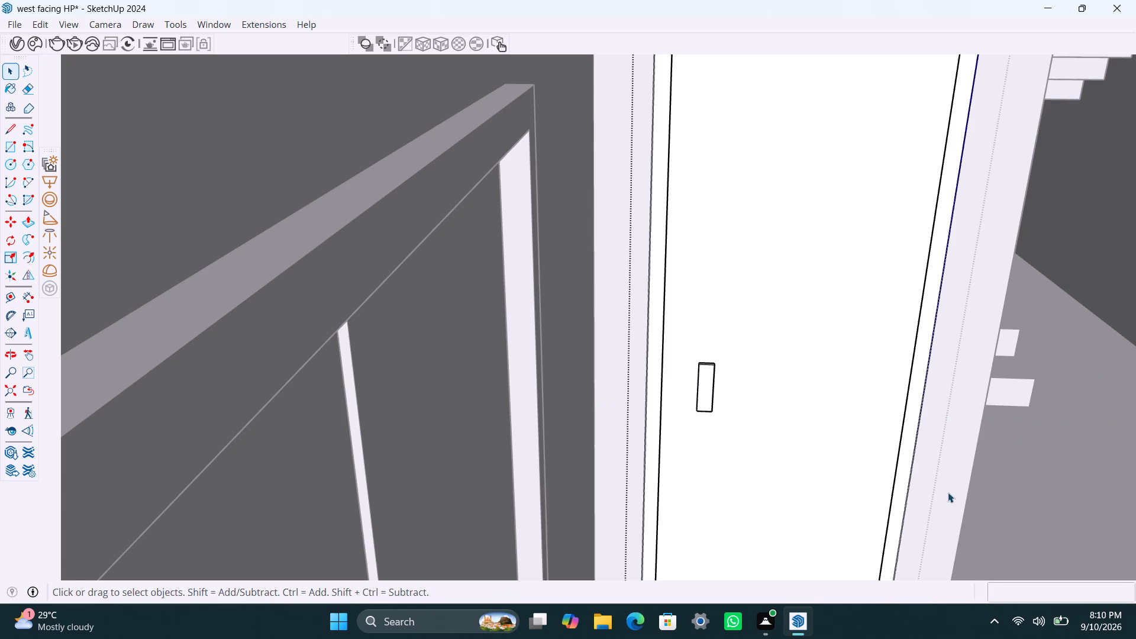
Save the model and close the entrance door group.
scroll(1006, 372, down, 5)
scroll(914, 191, down, 3)
scroll(866, 256, down, 3)
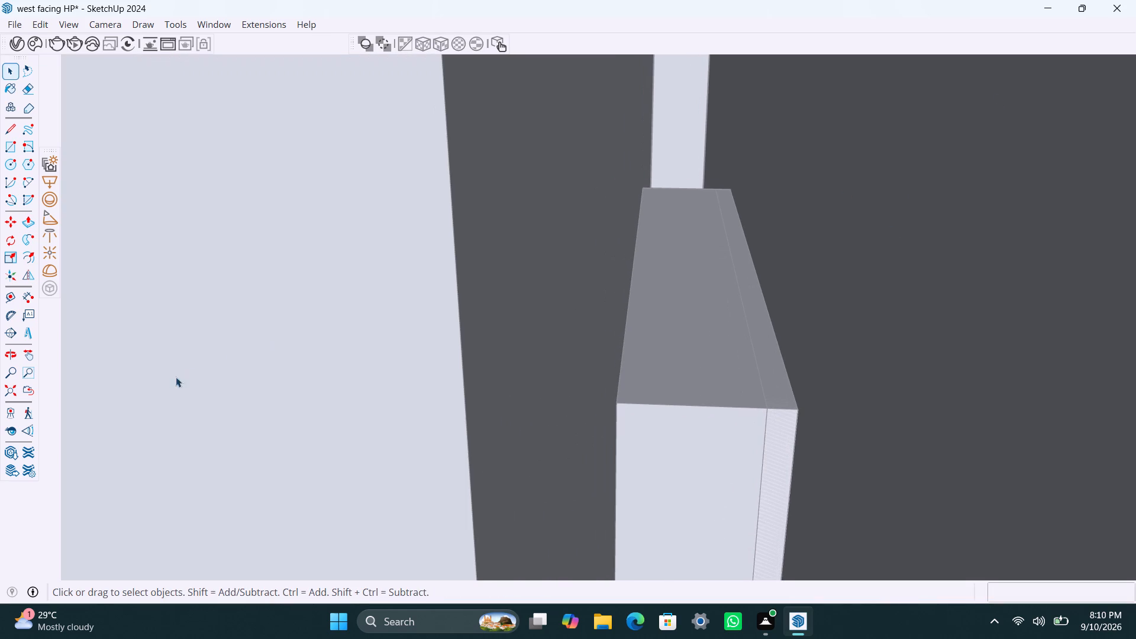
click(14, 390)
scroll(629, 376, down, 2)
scroll(750, 248, up, 1)
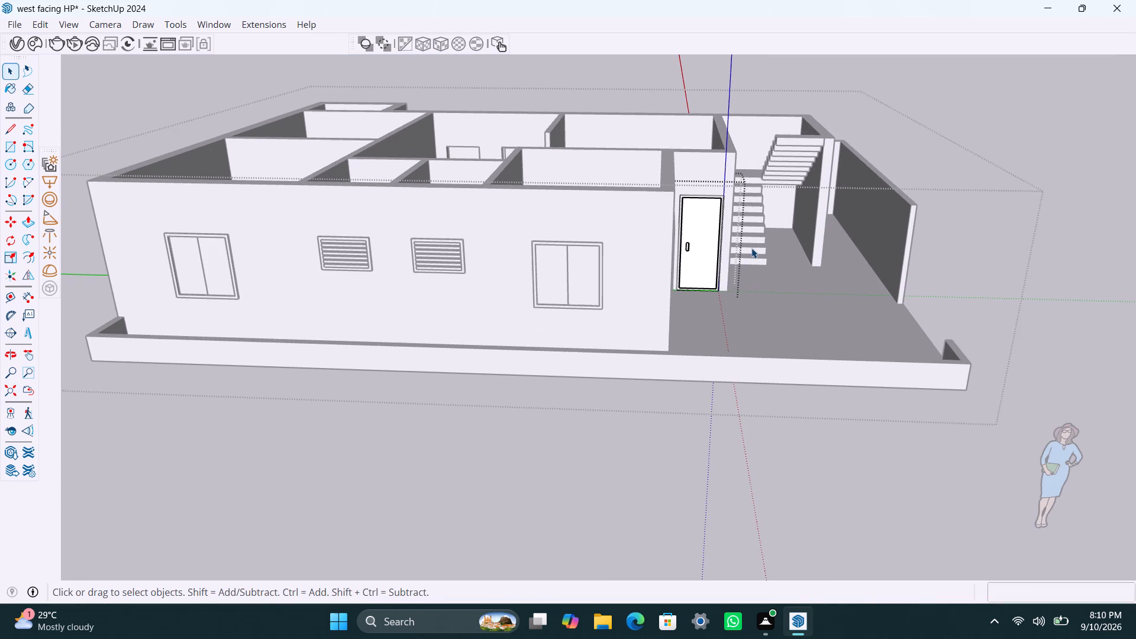
key(ctrl+s)
key(space)
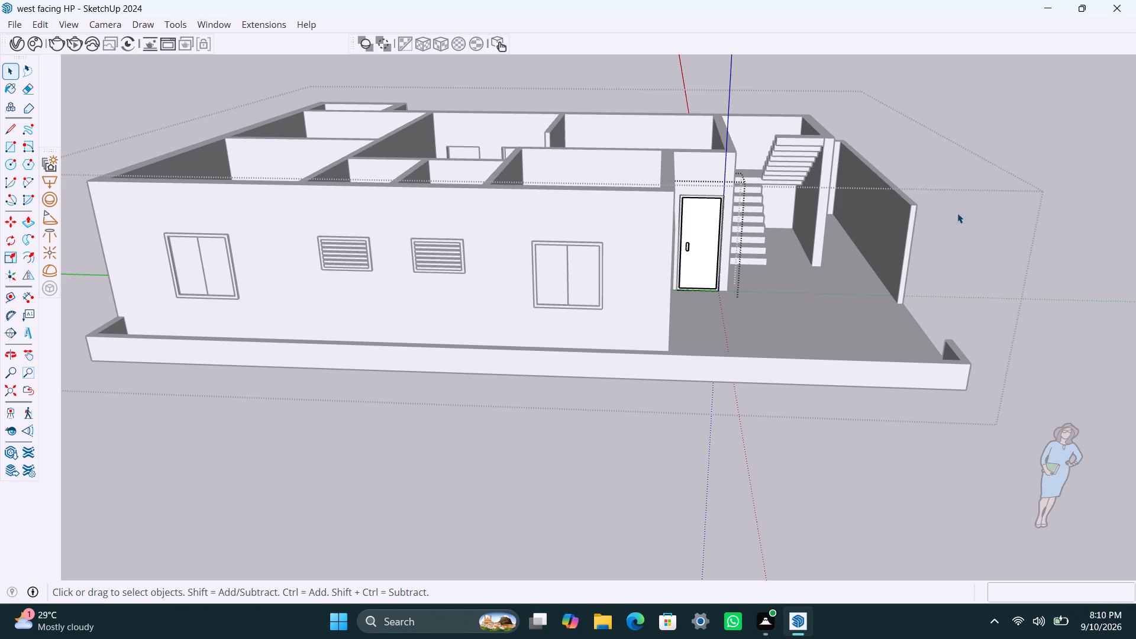
click(957, 213)
Draw a 7' by 3' rectangle across the open interior doorway in the same wall as the entrance door and make it a group.
scroll(701, 189, down, 2)
shift+middle_drag(709, 197, 727, 304)
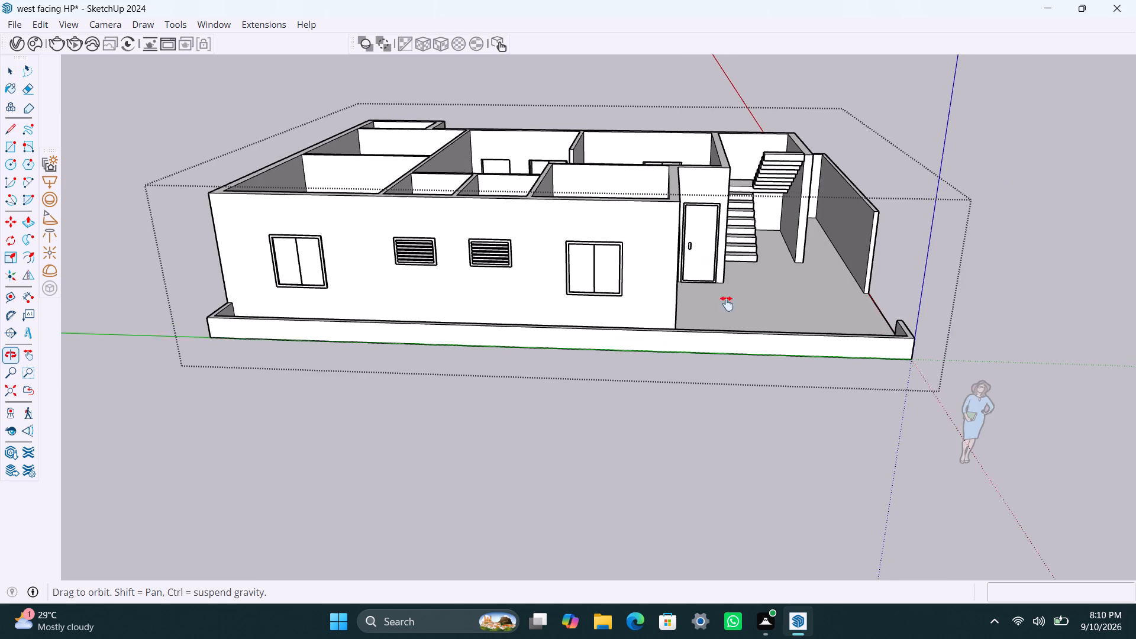
shift+middle_drag(727, 304, 732, 326)
scroll(668, 266, up, 2)
scroll(851, 306, down, 2)
middle_drag(945, 304, 763, 347)
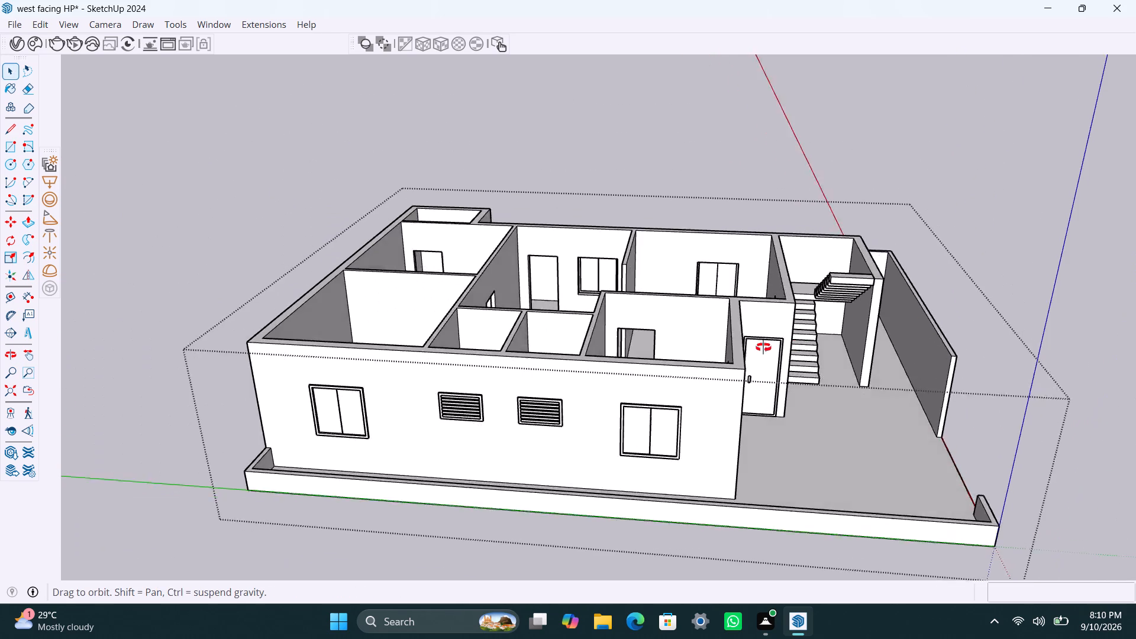
middle_drag(763, 347, 345, 343)
scroll(606, 346, up, 2)
middle_drag(627, 357, 378, 377)
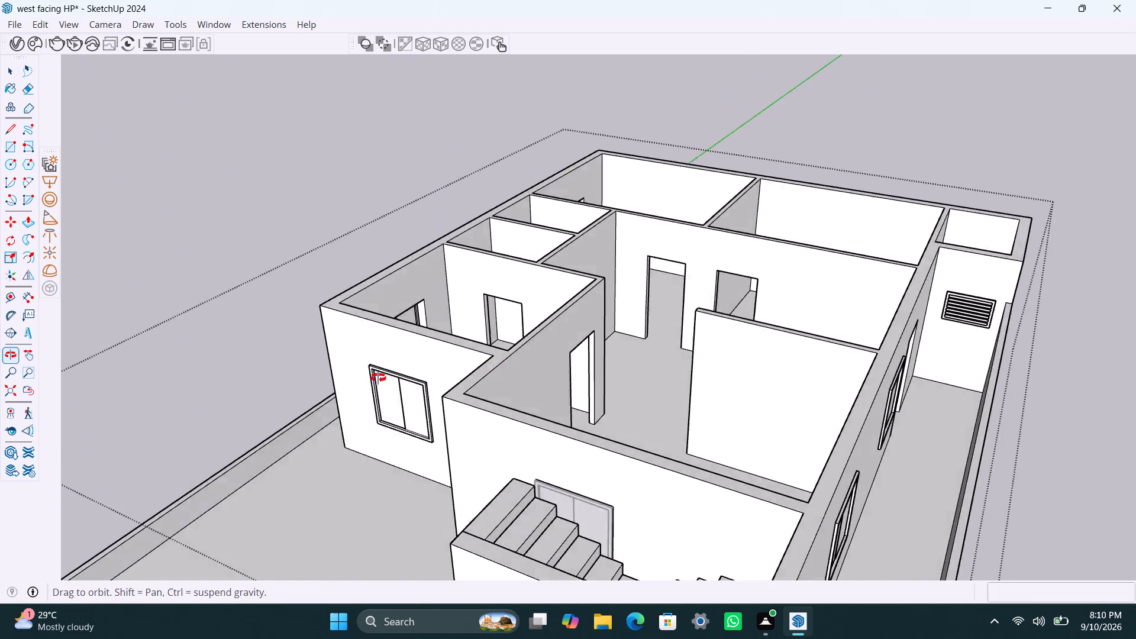
middle_drag(378, 377, 367, 378)
scroll(620, 380, up, 2)
middle_drag(591, 411, 493, 415)
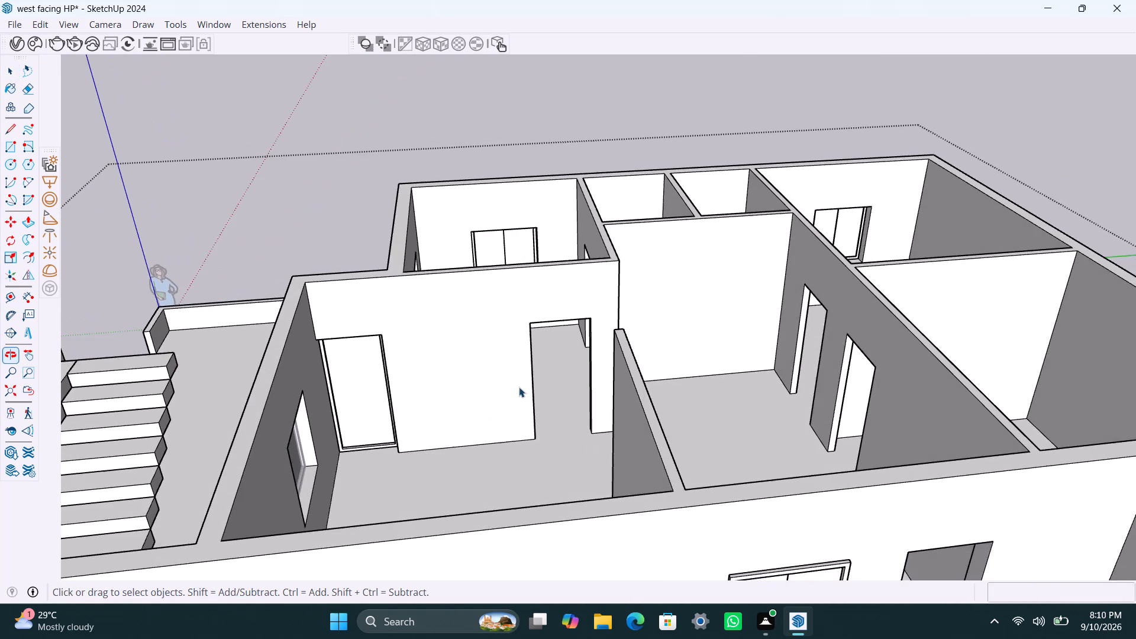
scroll(522, 350, up, 1)
key(r)
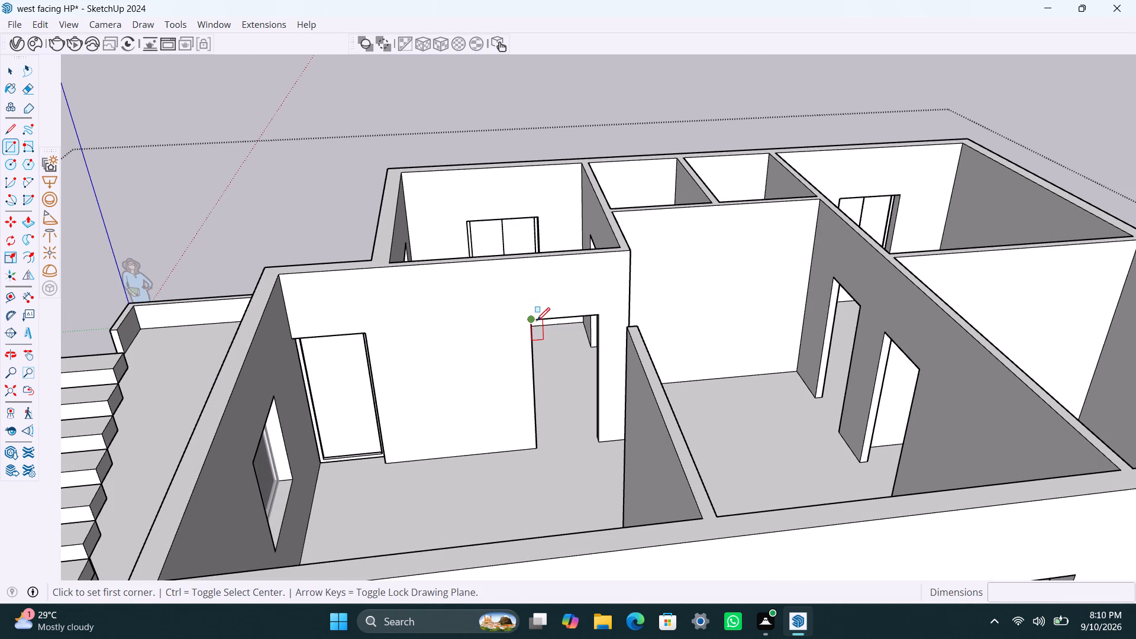
click(537, 321)
click(595, 439)
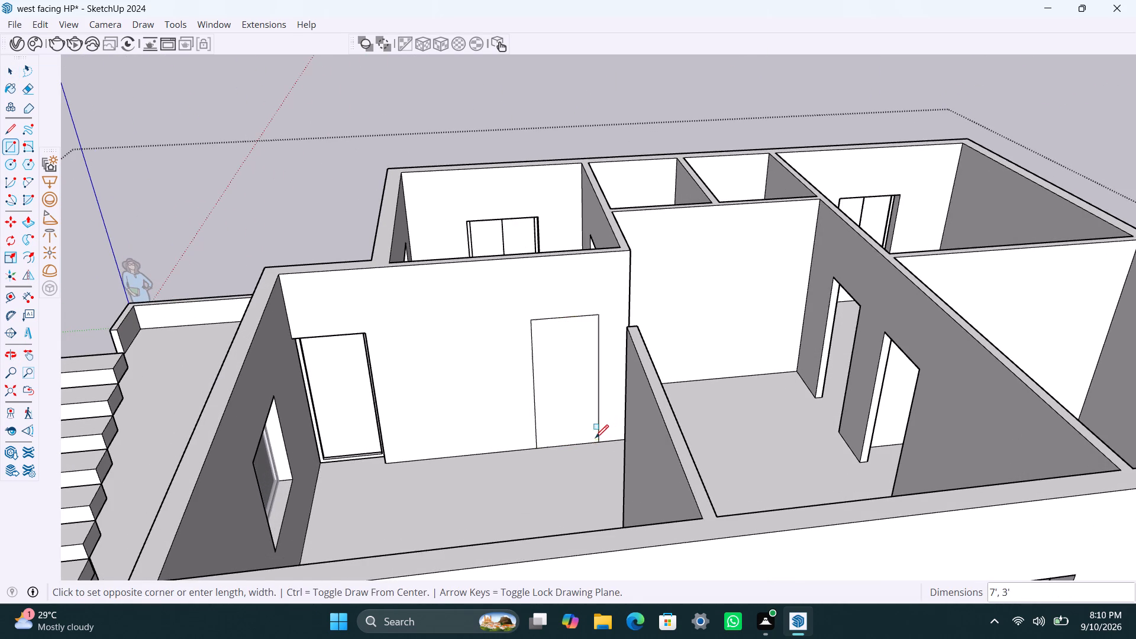
key(space)
double_click(575, 415)
right_click(575, 415)
click(643, 196)
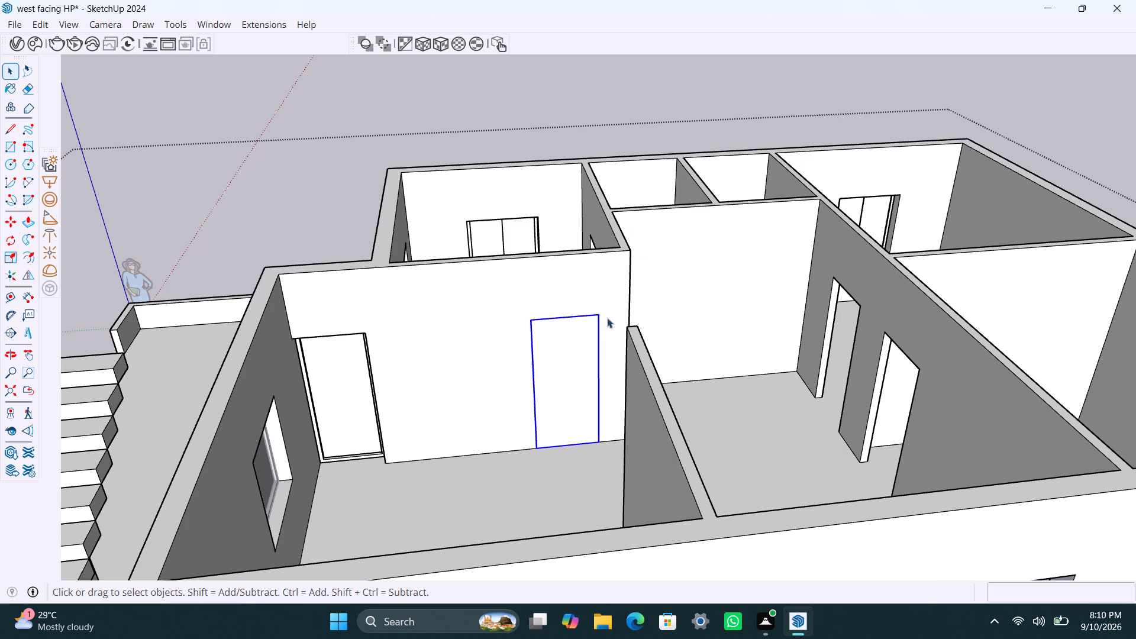
Open the new doorway group, offset the face's outline inward by 2" and delete the inner face to leave a frame.
double_click(577, 355)
click(557, 356)
key(f)
click(557, 356)
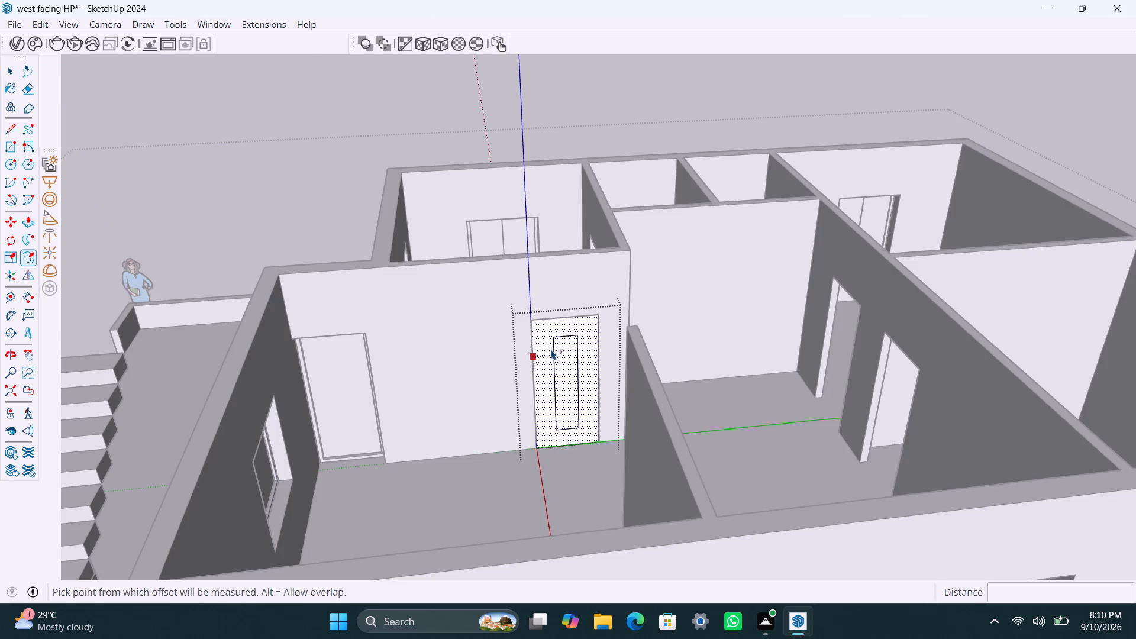
text(2")
key(Return)
key(space)
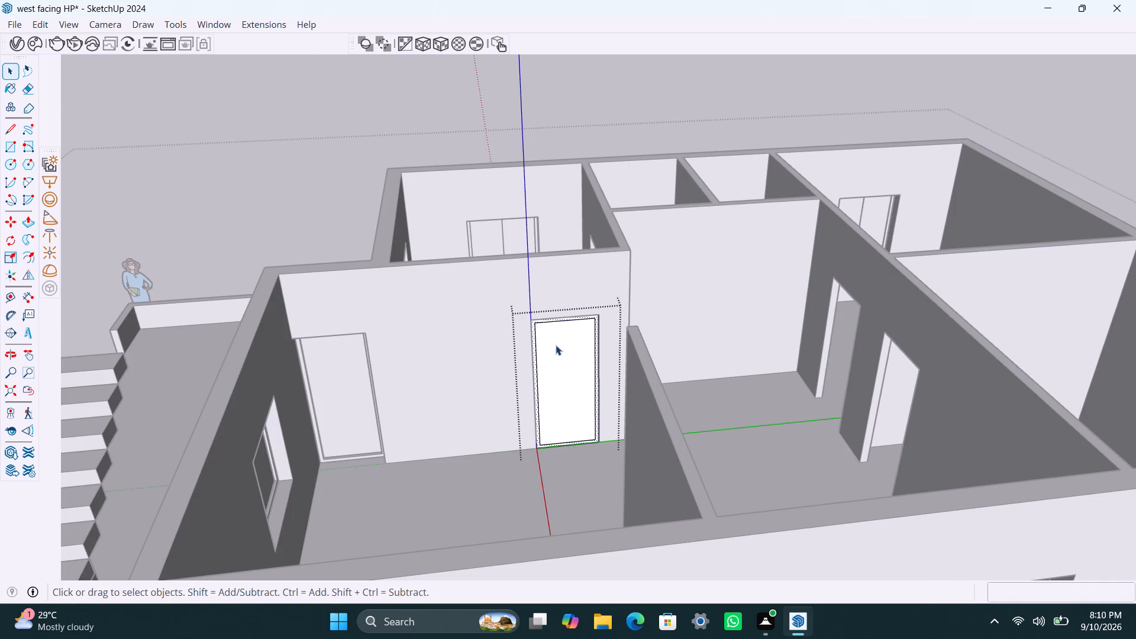
click(556, 345)
key(Delete)
Push/pull the interior door frame face by 2.5".
scroll(572, 443, up, 2)
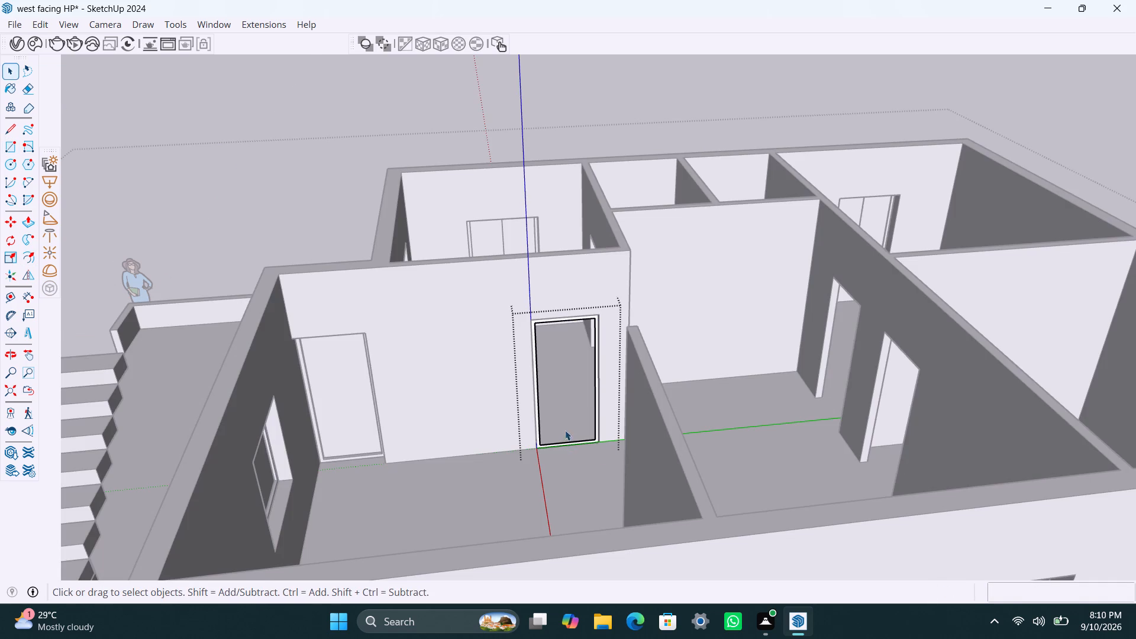
scroll(565, 430, up, 6)
scroll(528, 362, up, 2)
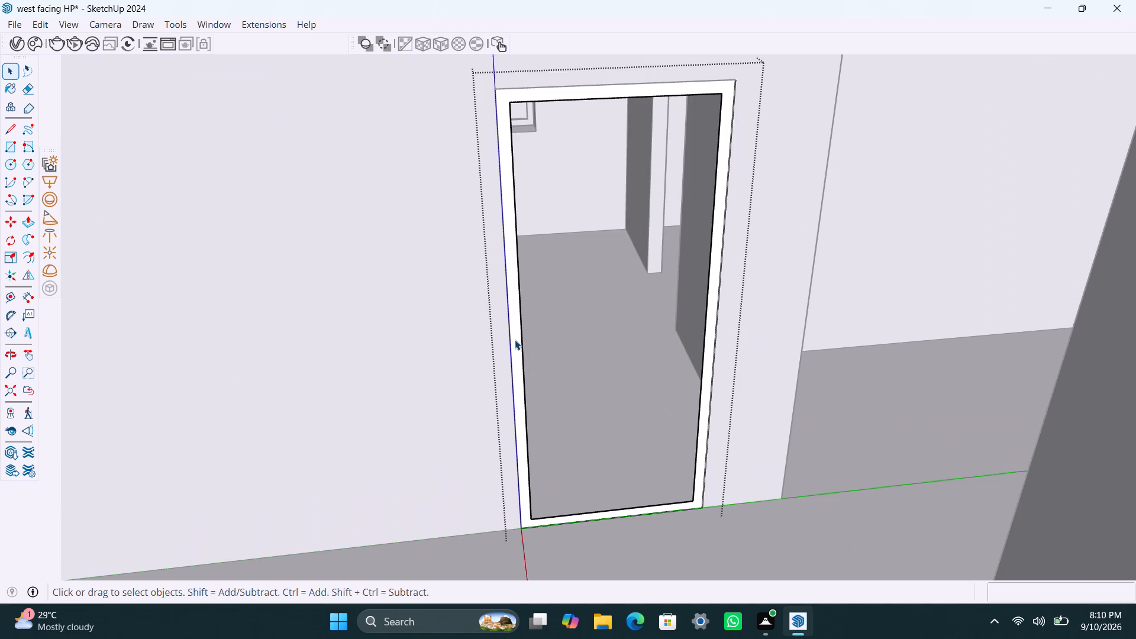
click(515, 340)
key(p)
click(515, 340)
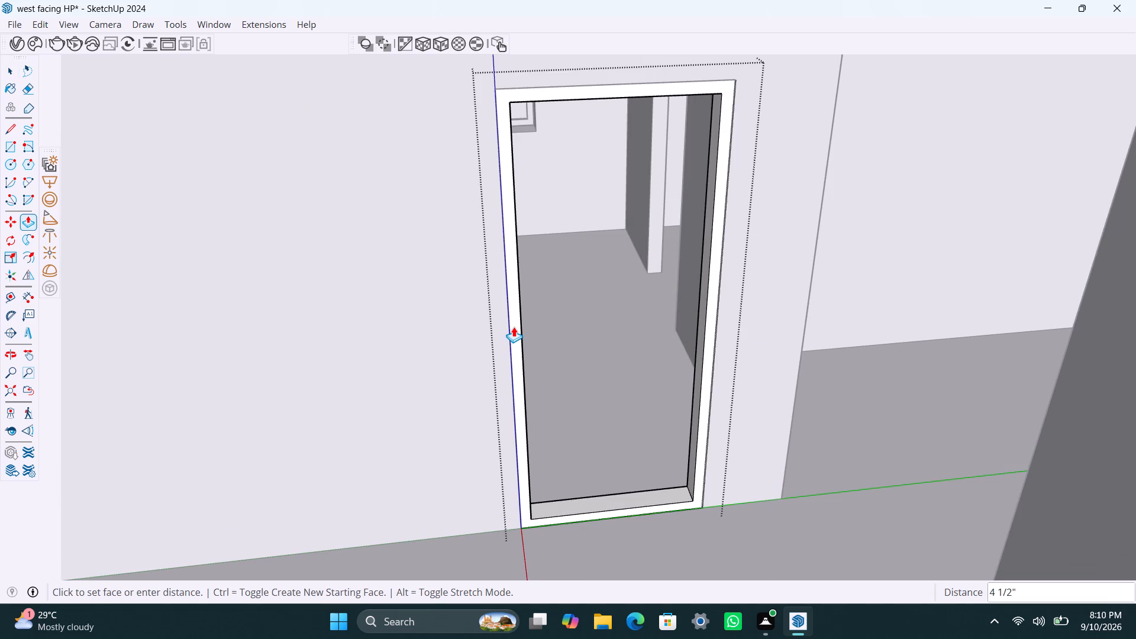
key(2)
text(.5")
key(Return)
key(space)
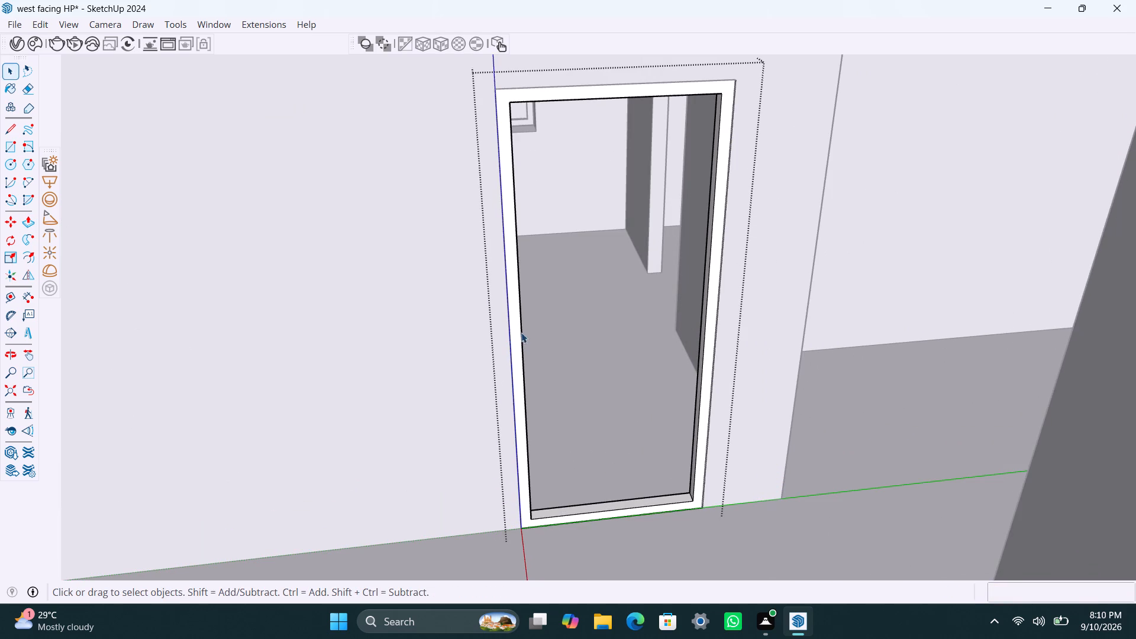
Draw a rectangle filling the inside of the interior door frame and make it a group.
scroll(512, 309, down, 1)
scroll(520, 197, down, 2)
key(r)
scroll(517, 147, up, 1)
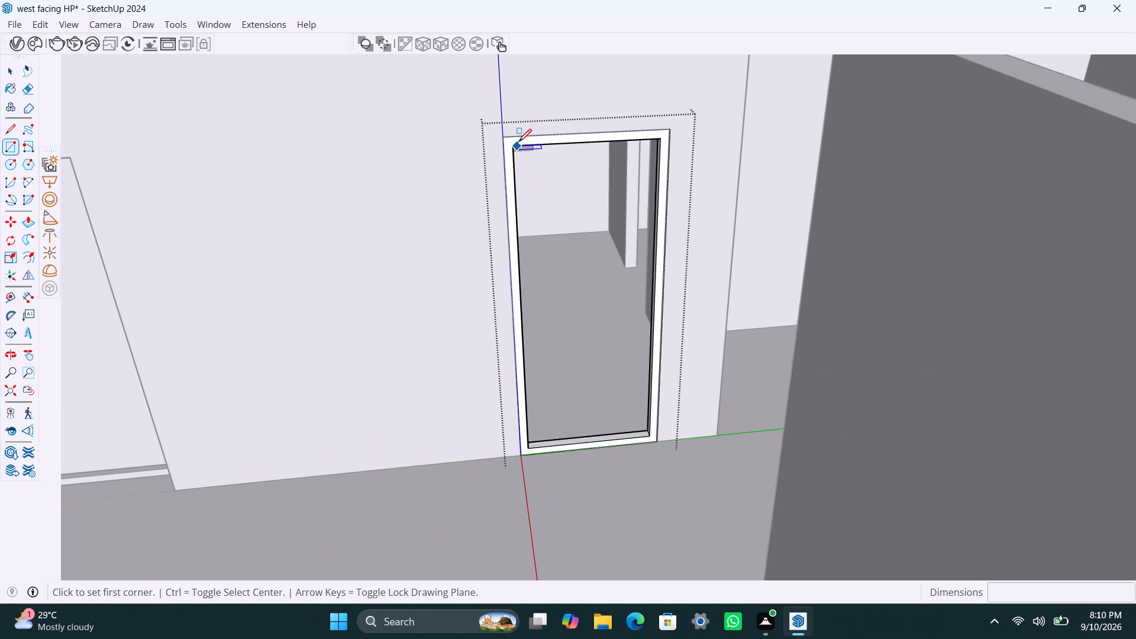
click(514, 153)
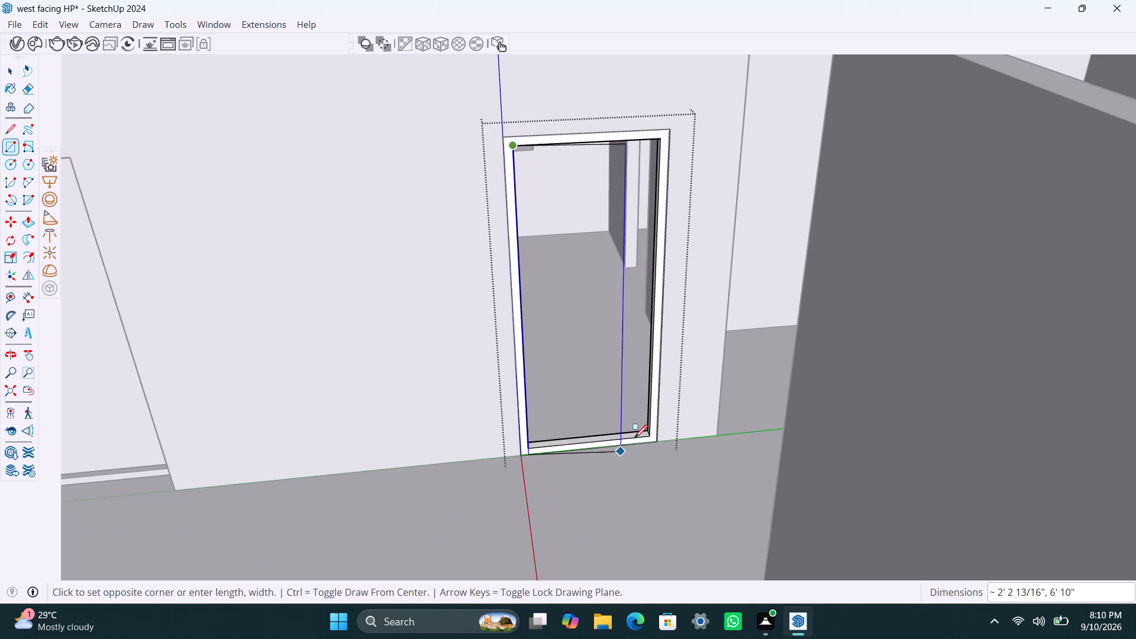
click(648, 435)
key(space)
double_click(637, 385)
right_click(637, 385)
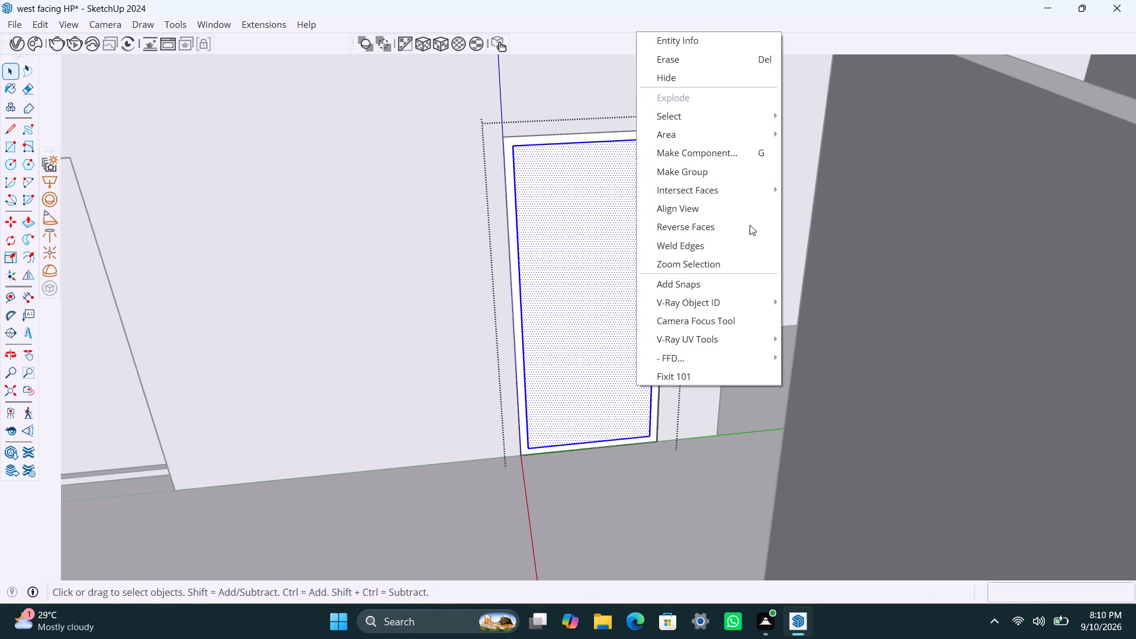
click(729, 164)
Open the door panel group, push/pull its face by 18 mm and close the panel group.
triple_click(610, 313)
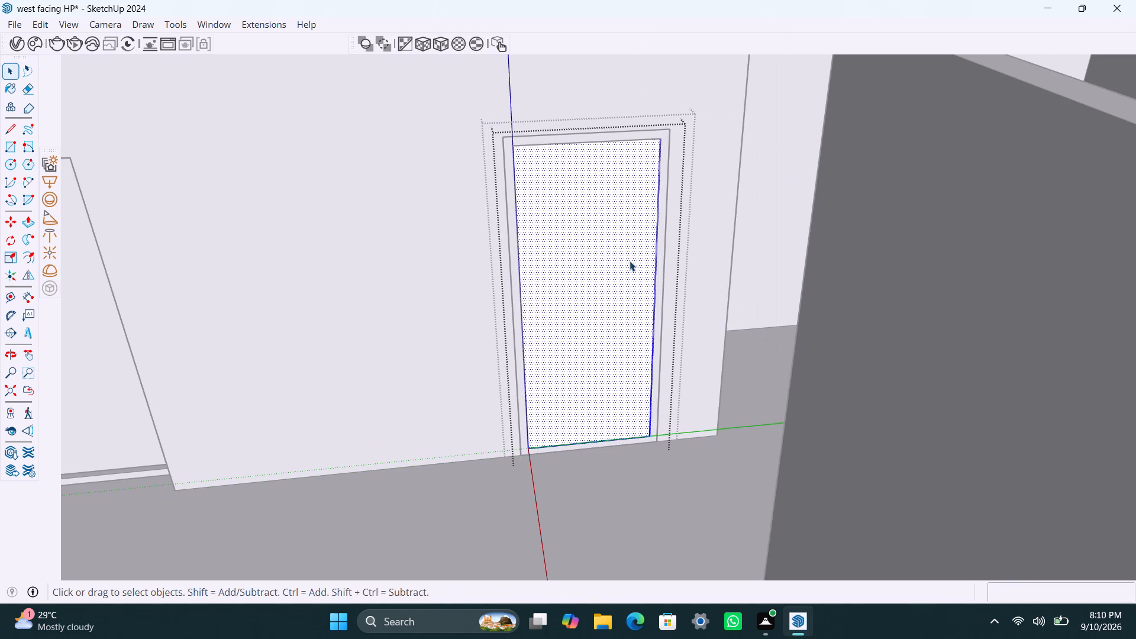
key(p)
click(630, 261)
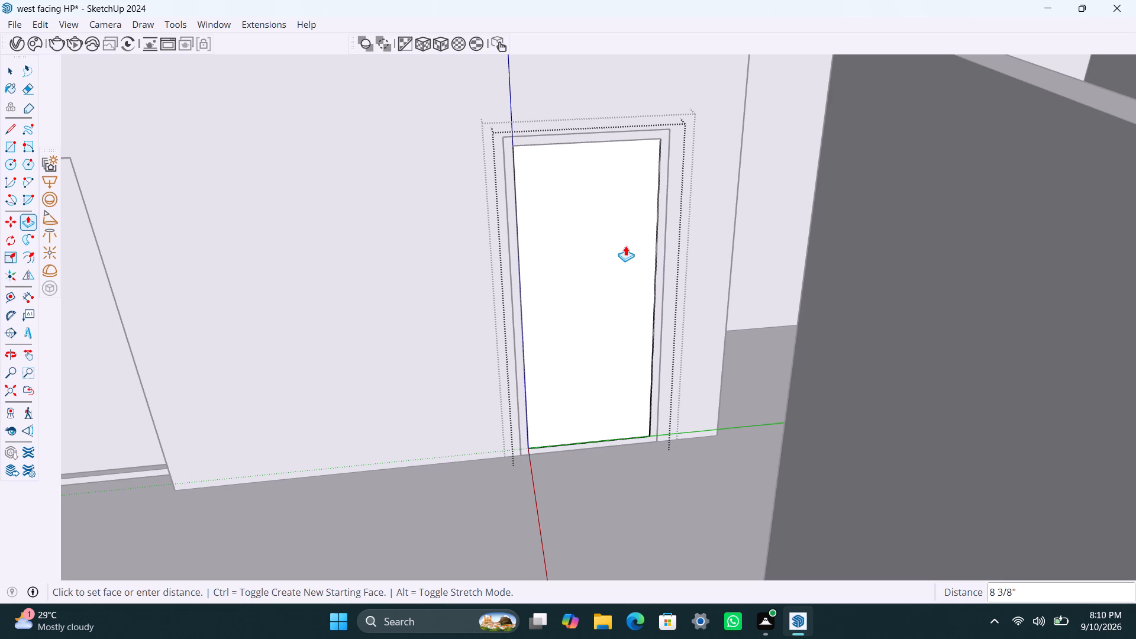
text(18mm)
key(Return)
key(space)
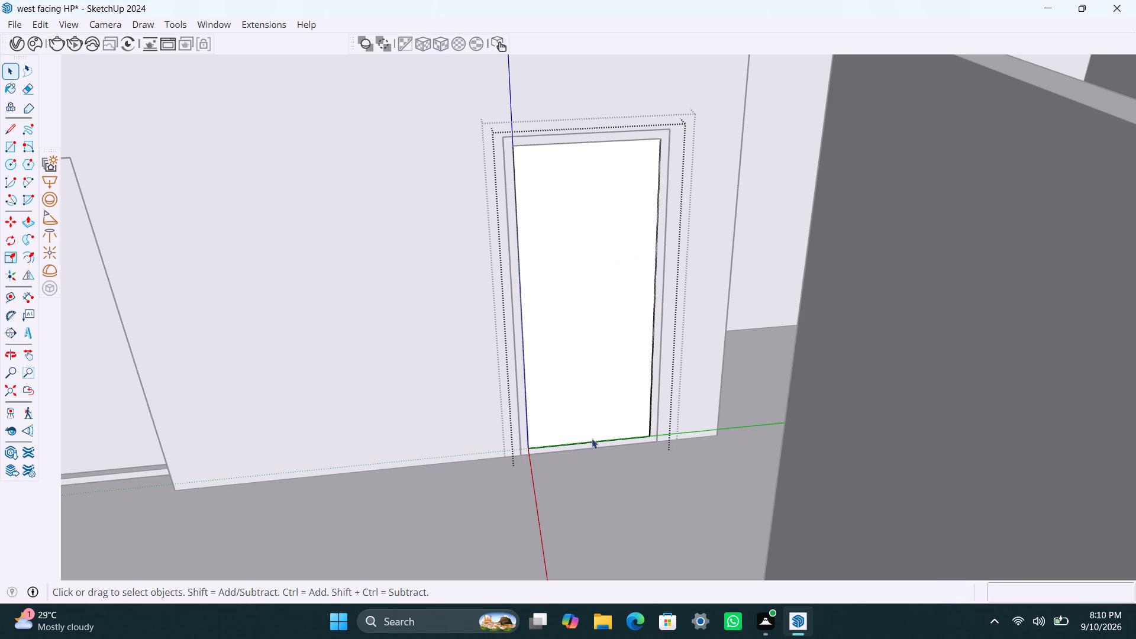
click(593, 488)
Draw a handle rectangle about 7 3/16" by 1 3/4" on the door panel near its blue-axis edge and make it a group.
key(r)
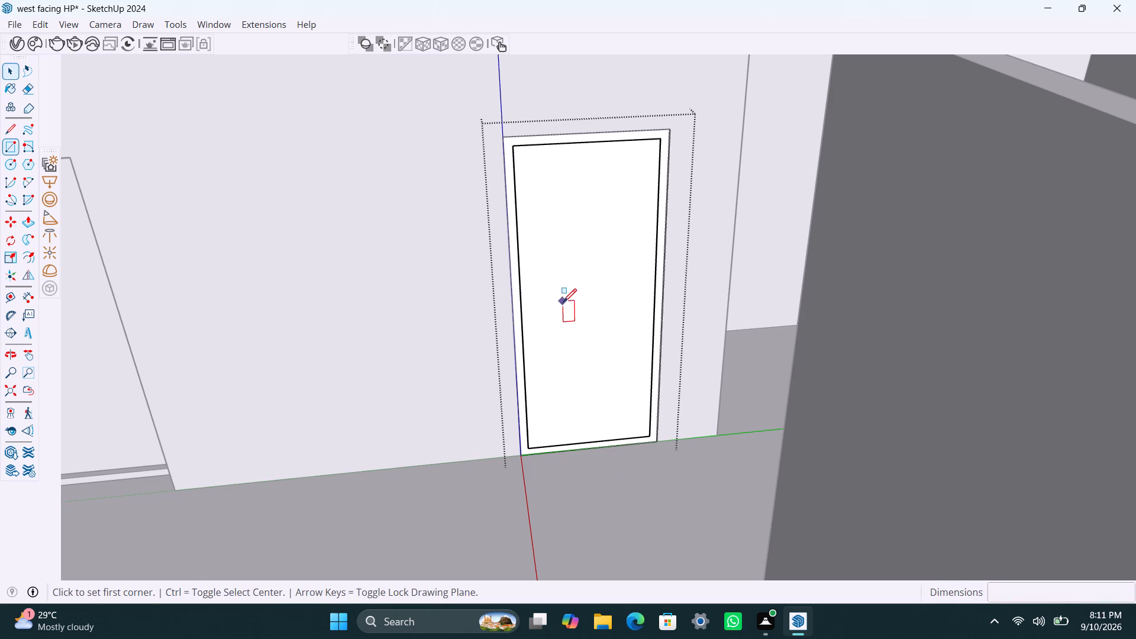
scroll(558, 309, up, 2)
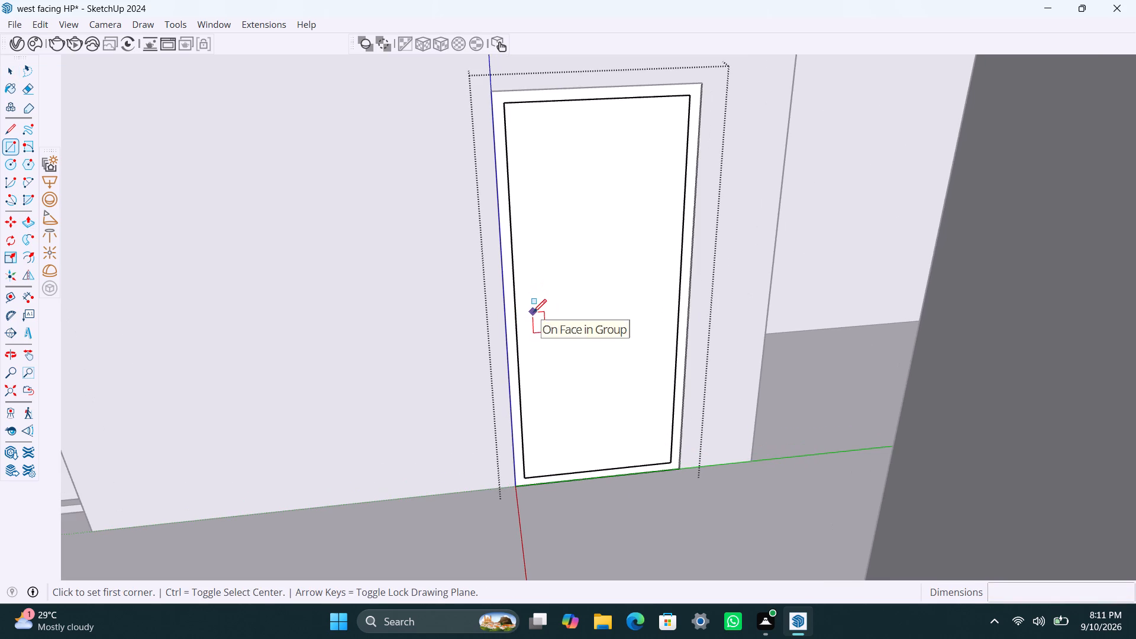
click(529, 304)
scroll(544, 343, up, 2)
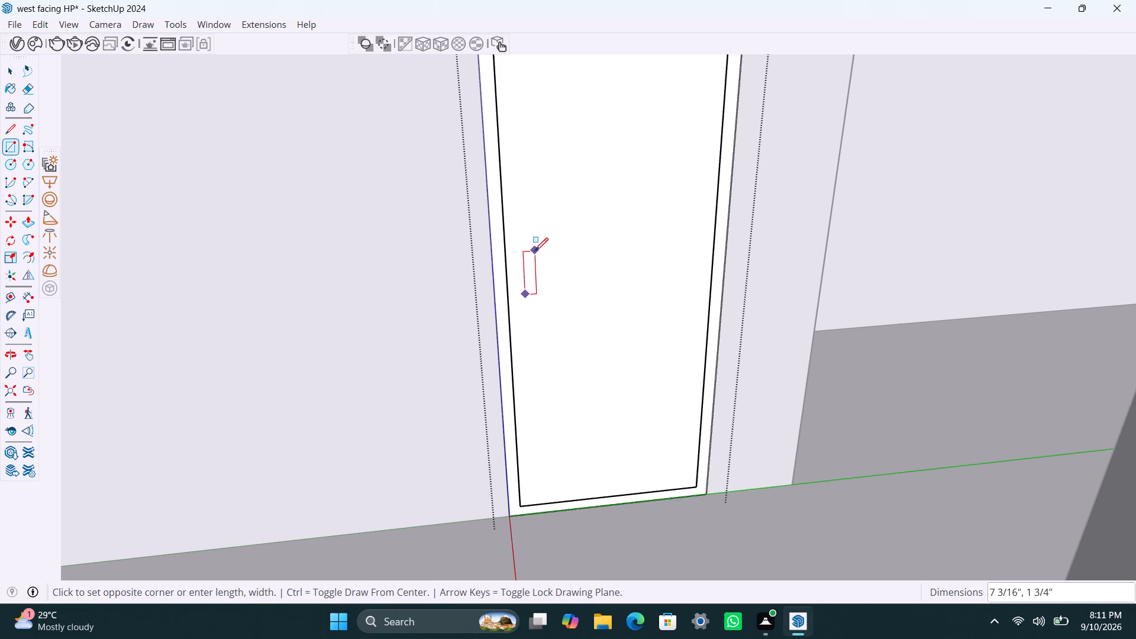
click(535, 251)
key(space)
double_click(531, 276)
right_click(531, 275)
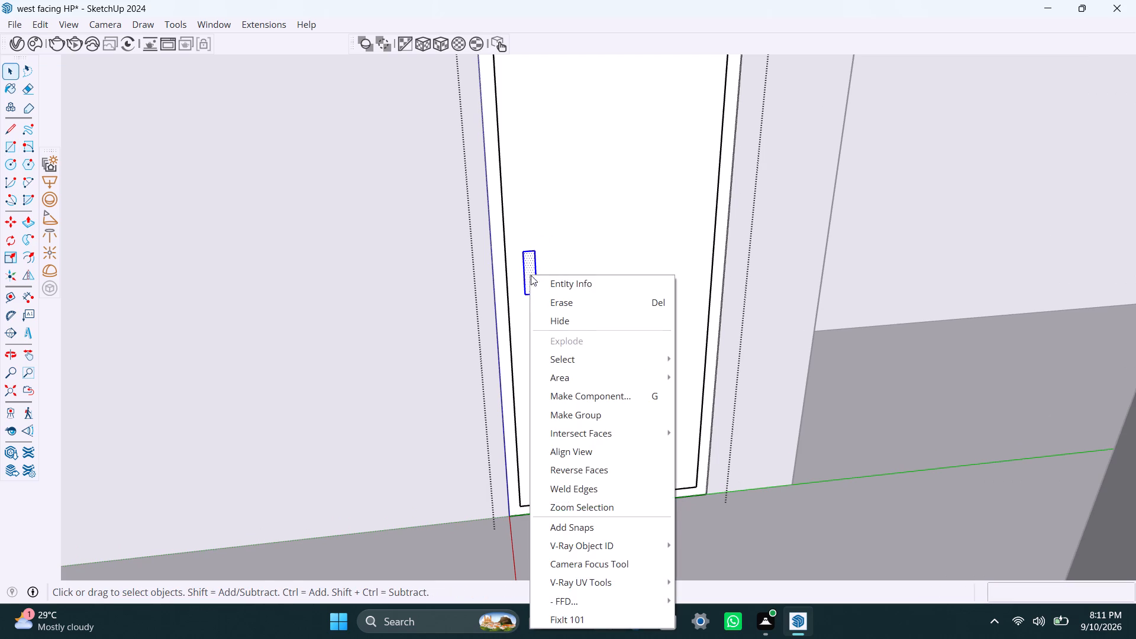
click(590, 415)
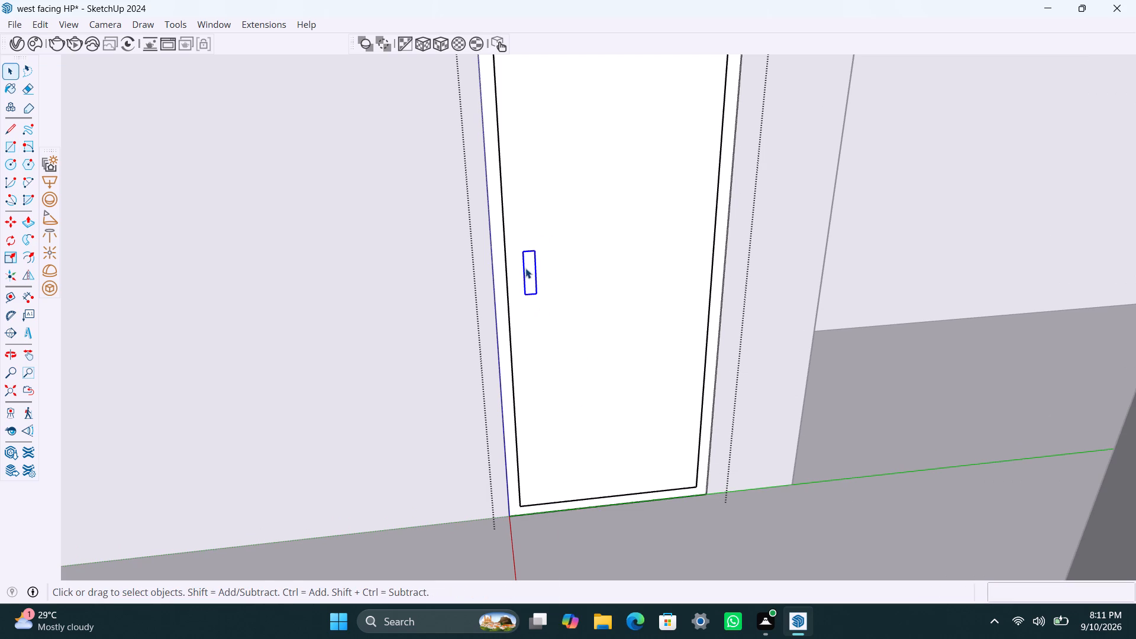
Open the handle group and select its face.
double_click(525, 268)
click(533, 267)
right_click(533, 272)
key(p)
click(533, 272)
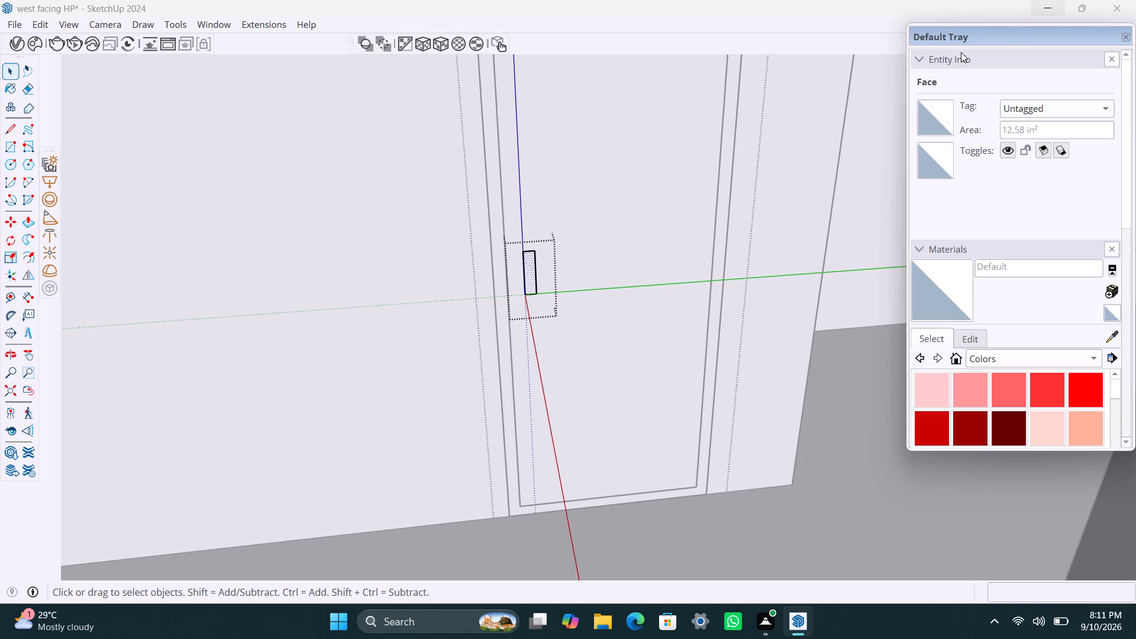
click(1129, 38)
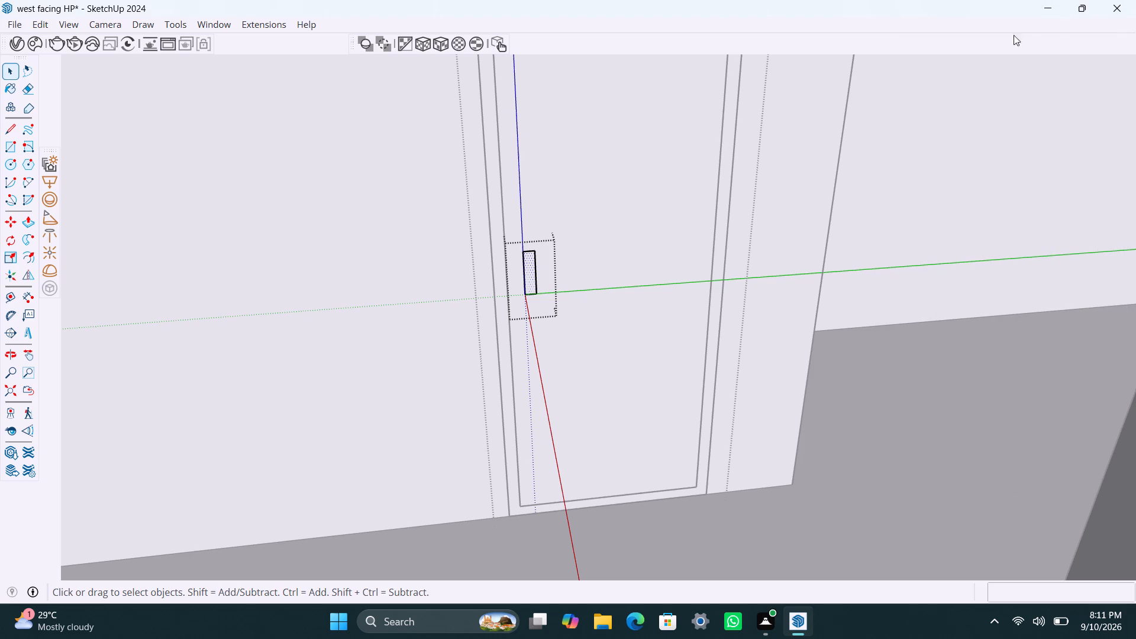
Push/pull the handle face by 0.5".
key(p)
click(529, 262)
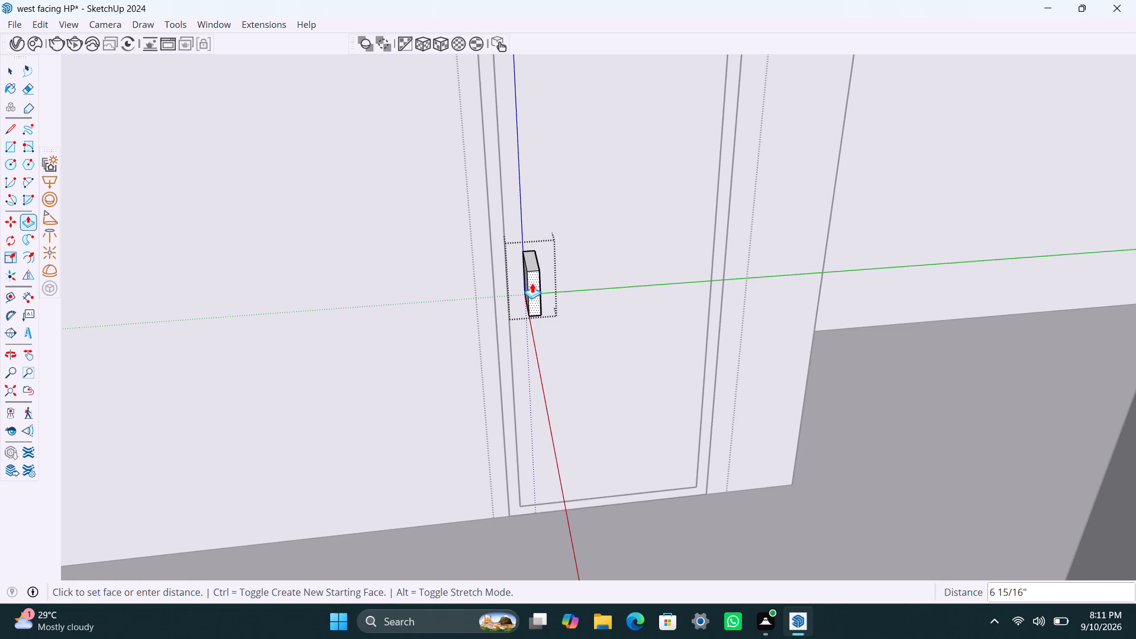
key(0)
text(.5")
key(Return)
key(space)
Save the model and close the handle group and the interior door group.
key(ctrl+s)
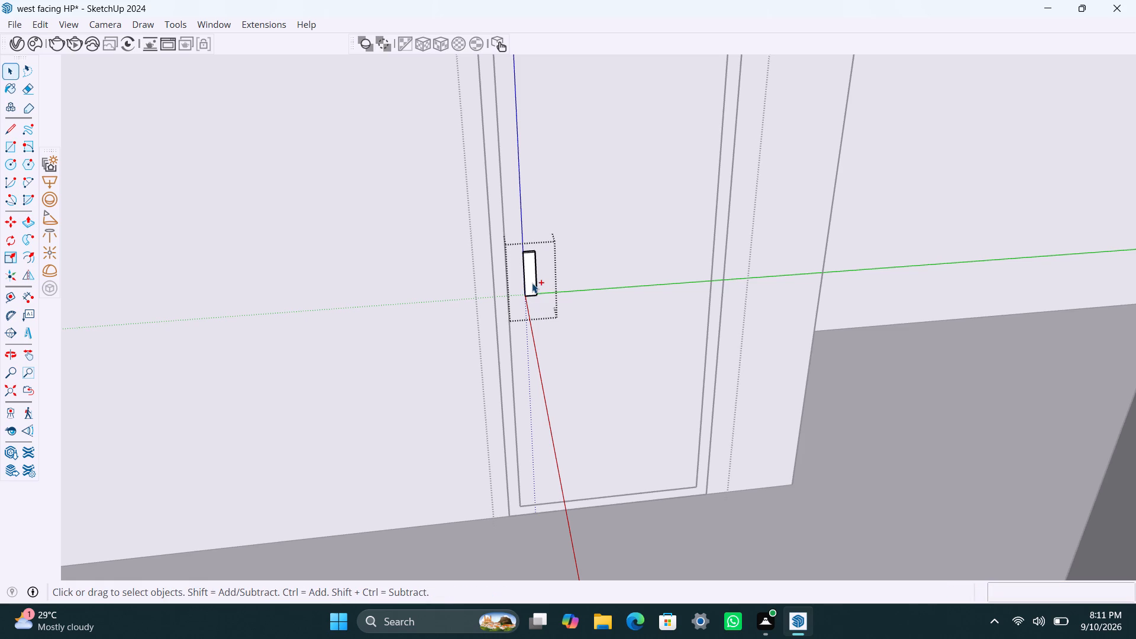
key(space)
scroll(789, 358, down, 11)
click(602, 396)
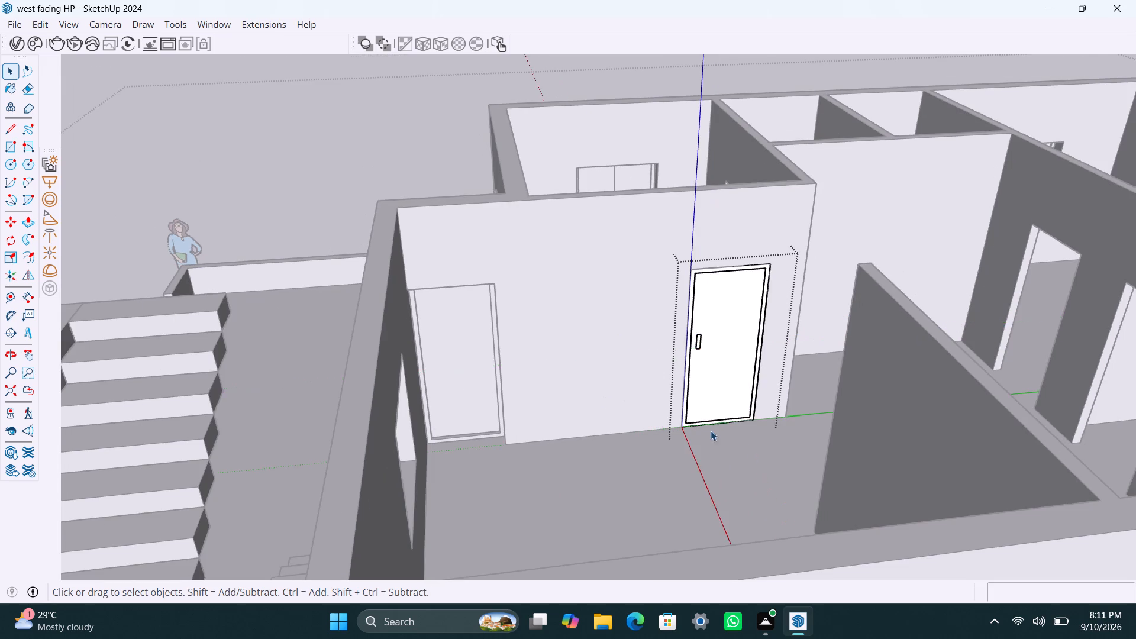
scroll(796, 385, down, 4)
middle_drag(614, 305, 964, 327)
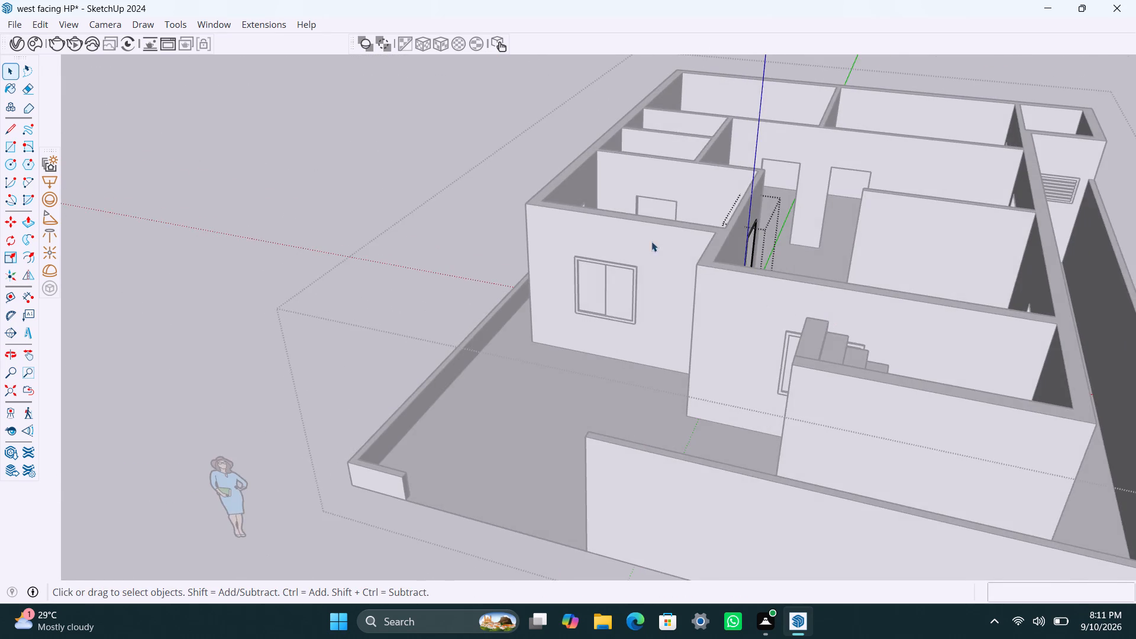
scroll(644, 235, up, 1)
click(353, 108)
Draw a 7' by 3' rectangle across the doorway in the front room's back wall and make it a group.
scroll(644, 230, down, 3)
middle_drag(618, 254, 735, 460)
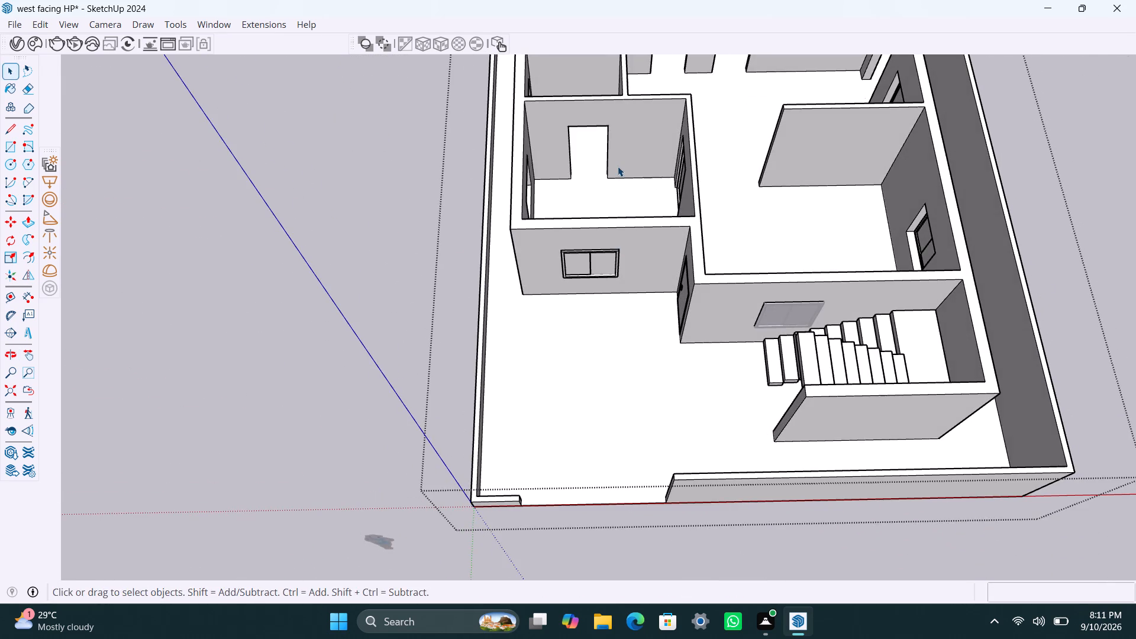
middle_drag(619, 166, 628, 423)
scroll(544, 411, up, 3)
middle_drag(611, 391, 601, 323)
scroll(602, 340, up, 5)
middle_drag(604, 359, 586, 319)
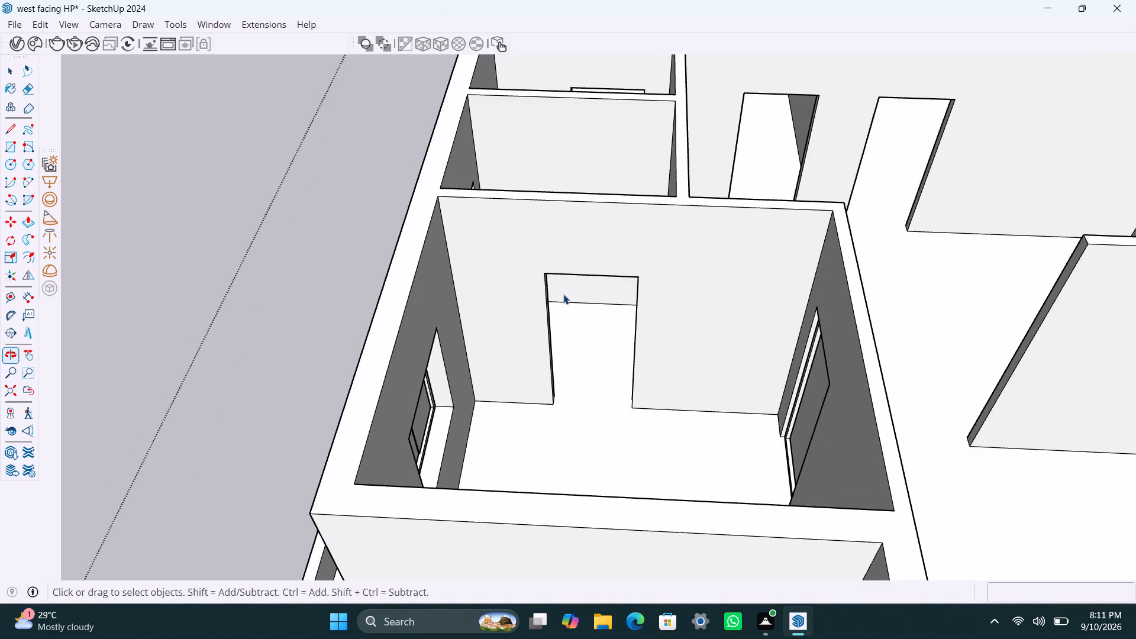
scroll(563, 293, up, 3)
key(r)
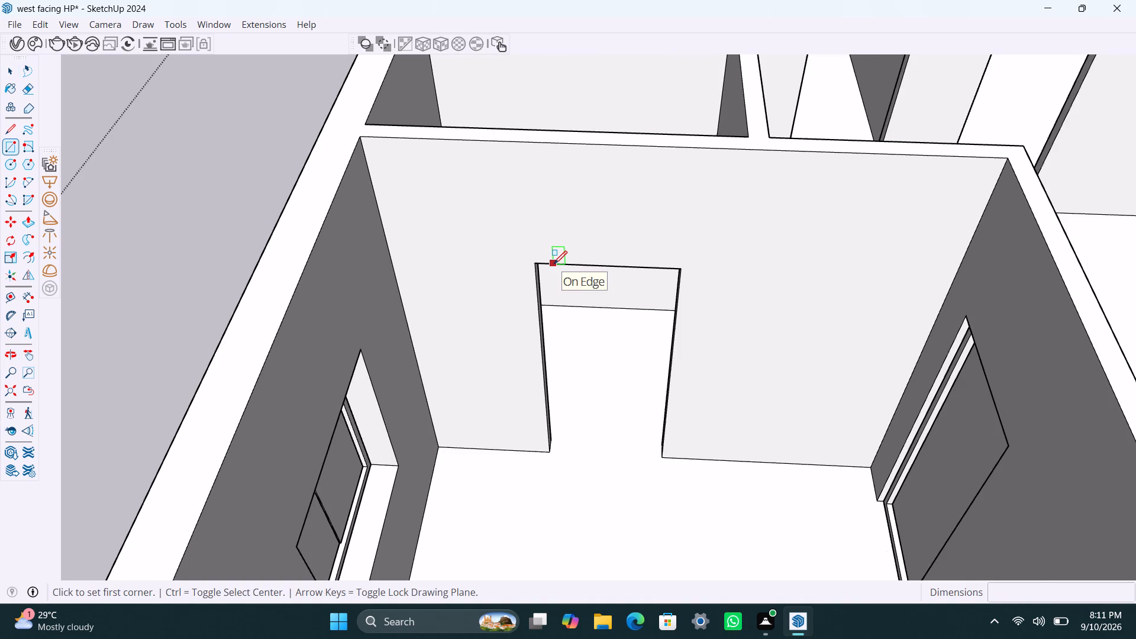
drag(534, 262, 544, 271)
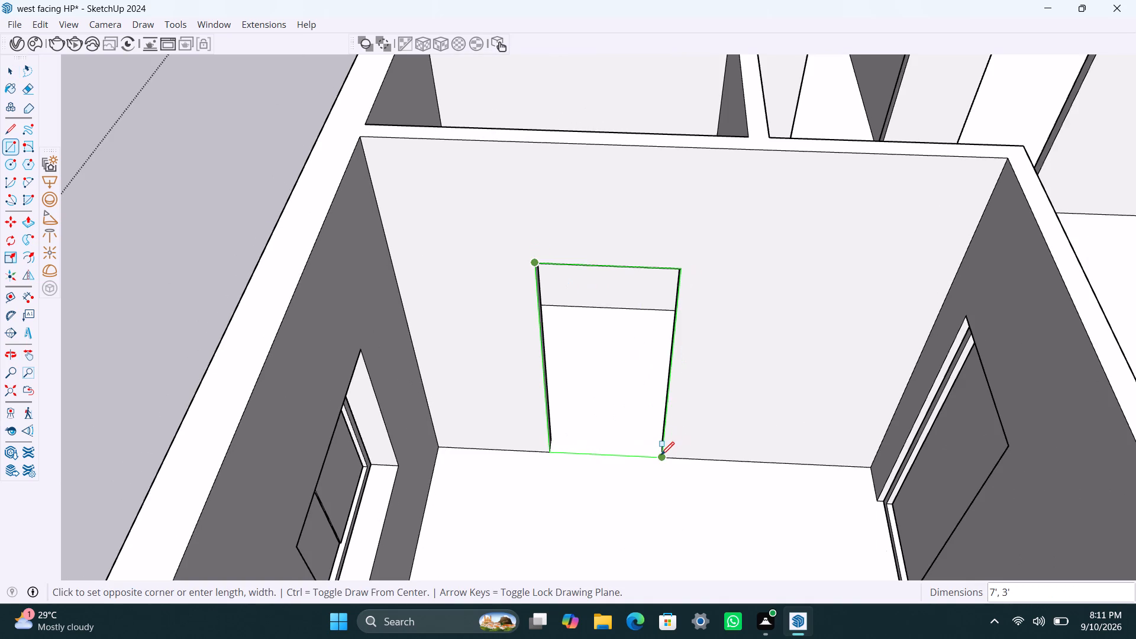
click(661, 455)
double_click(627, 360)
key(space)
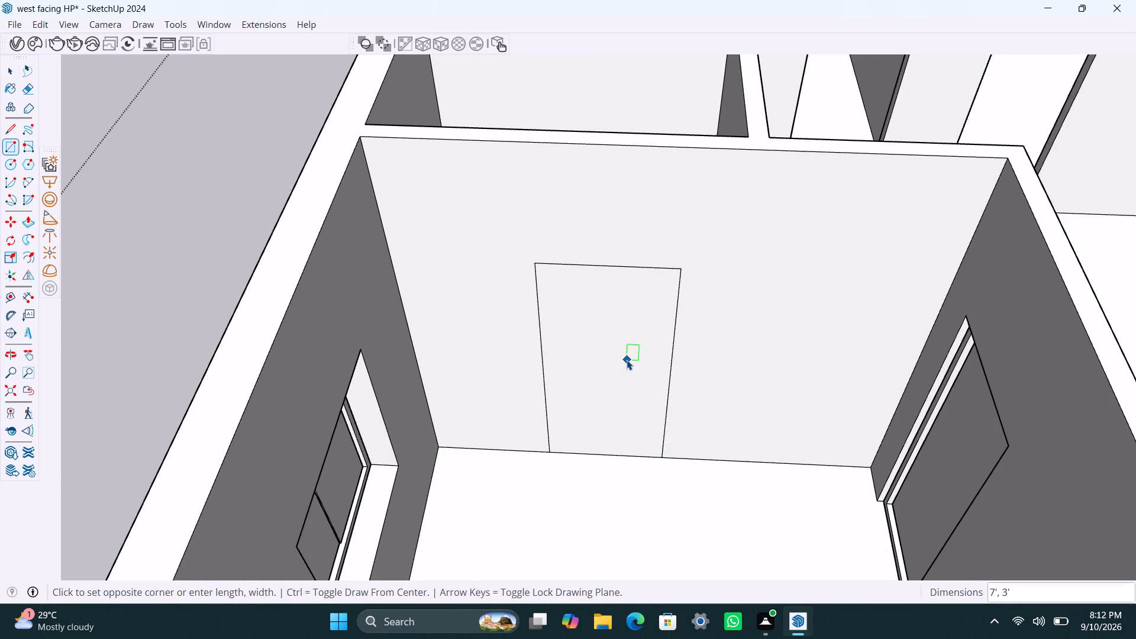
double_click(627, 360)
right_click(626, 359)
click(680, 146)
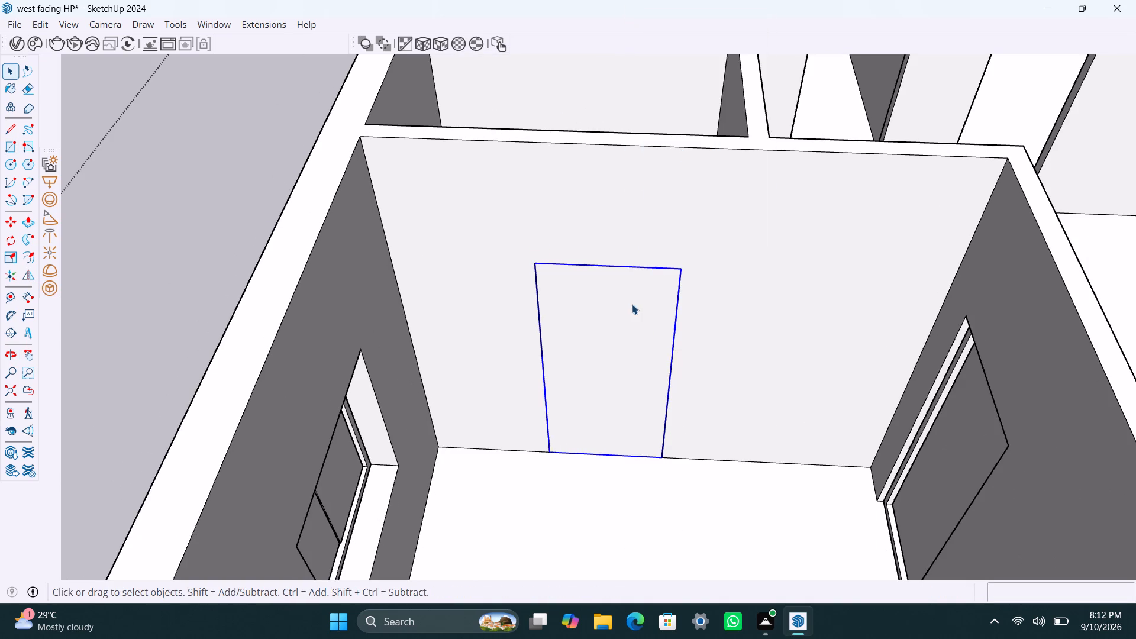
Open the front room's doorway group, offset the face's outline inward by 2" and delete the inner face to leave a frame.
double_click(606, 308)
click(596, 316)
key(f)
click(582, 316)
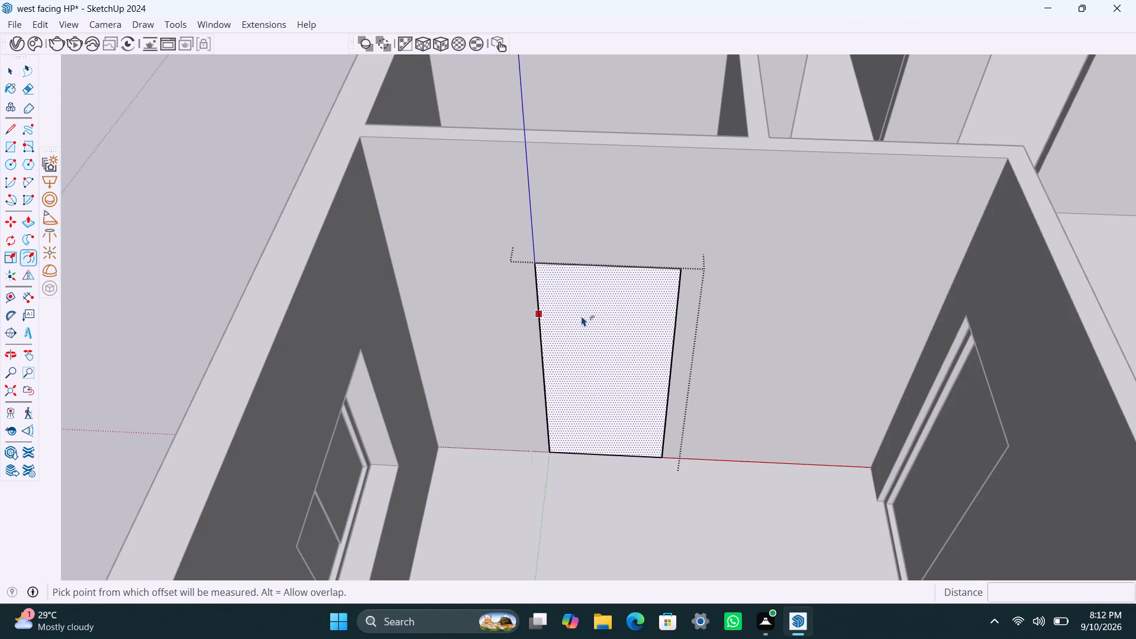
key(2)
key(shift+quotedbl)
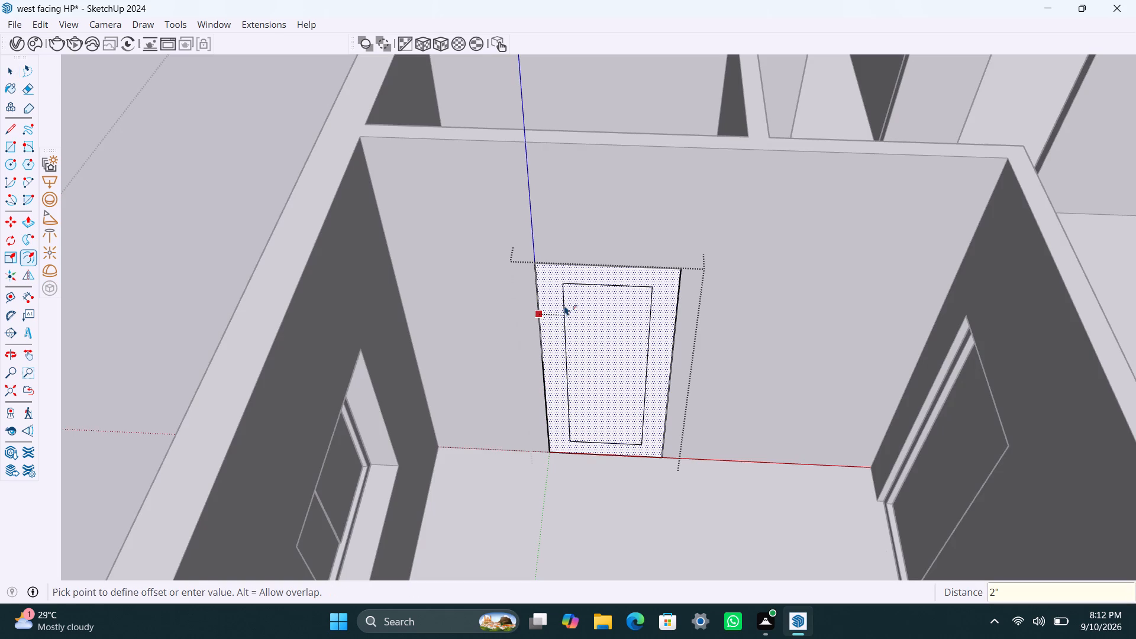
key(Return)
key(space)
click(577, 323)
key(Delete)
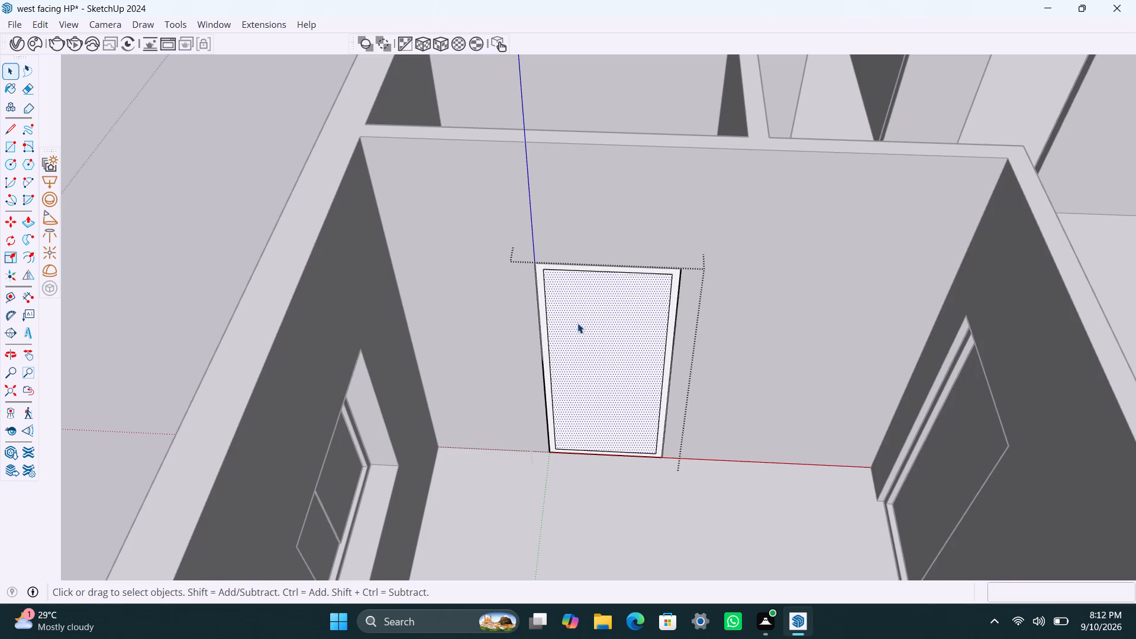
Push/pull the front room's door frame face by 2.5".
scroll(543, 386, up, 5)
click(551, 369)
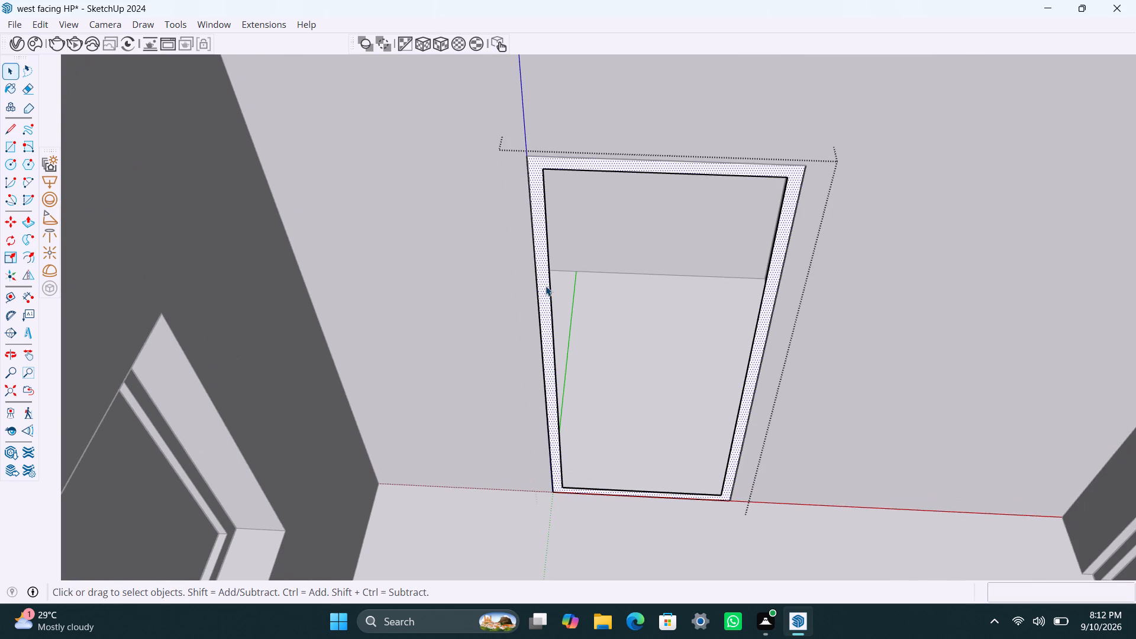
key(p)
click(548, 340)
text(2.5")
key(Return)
key(space)
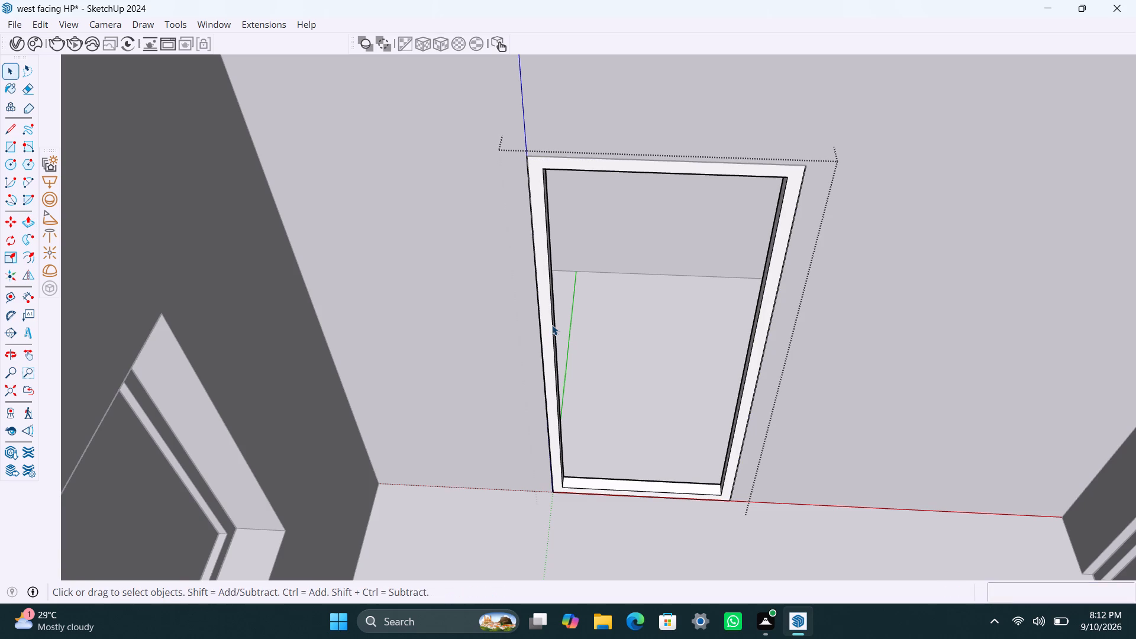
Draw a rectangle filling the inside of the front room's door frame and make it a group.
text(r)
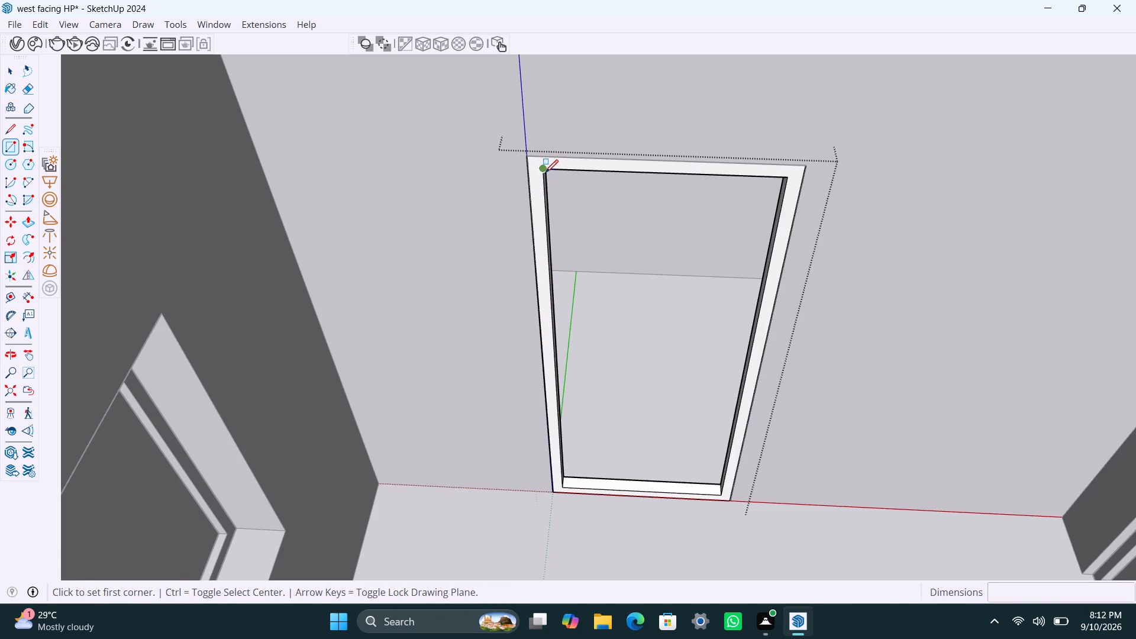
click(545, 173)
click(714, 493)
key(space)
double_click(698, 454)
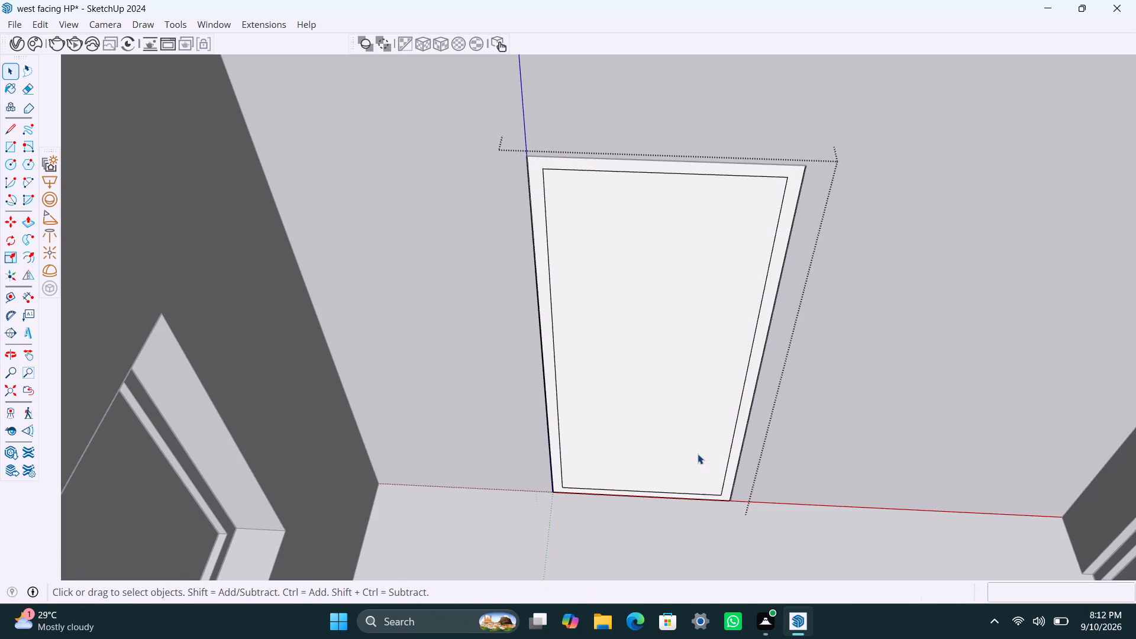
right_click(698, 454)
click(783, 241)
Open the front room's door panel group and push/pull its face by 18 mm.
triple_click(681, 315)
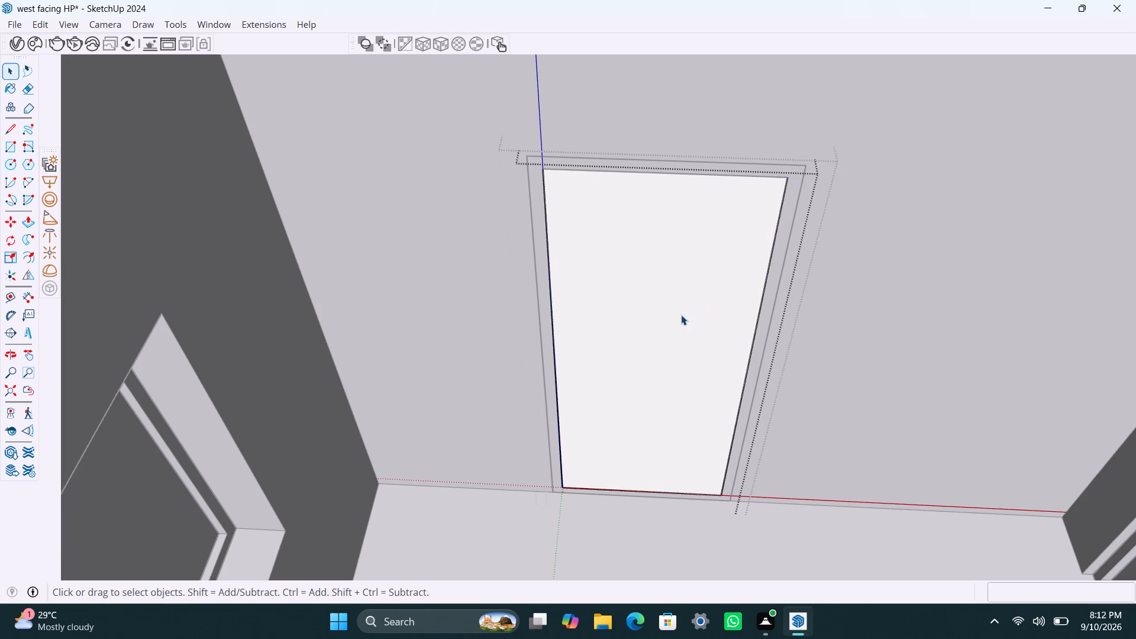
key(p)
click(681, 315)
text(18mm)
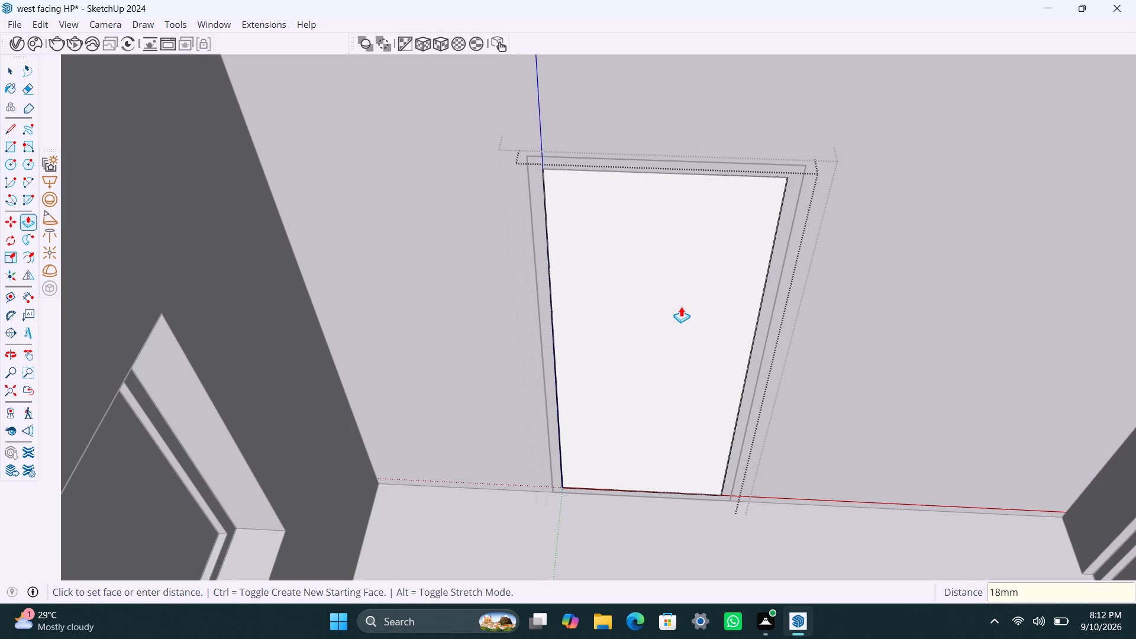
key(Return)
key(space)
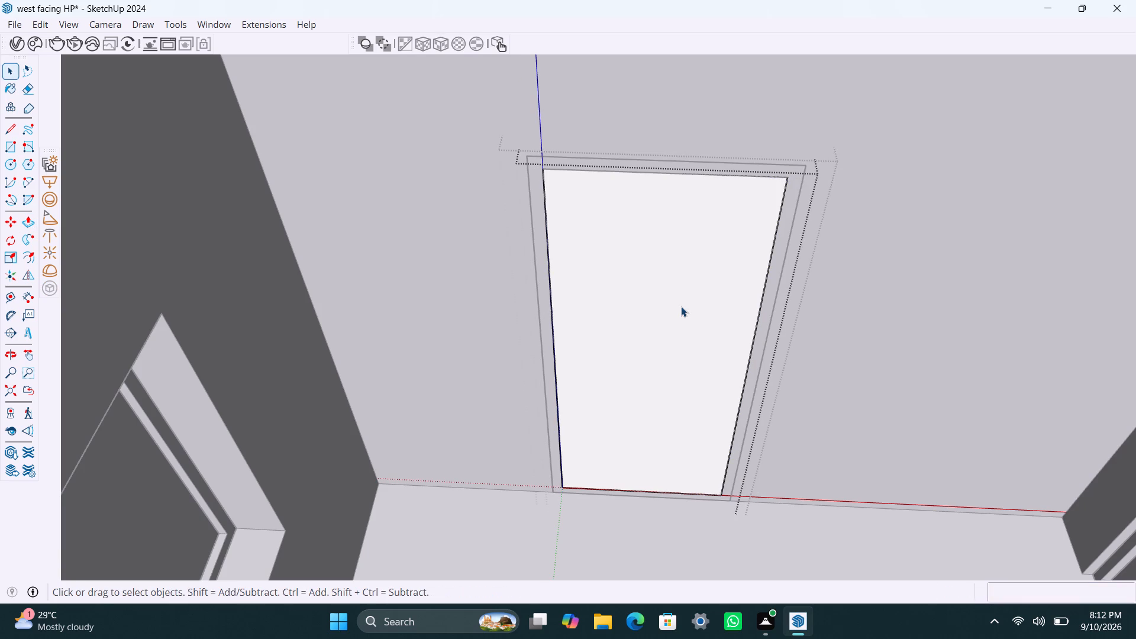
Draw an upright handle rectangle about 6 3/16" by 1 9/16" on the front room's door panel and make it a group.
key(r)
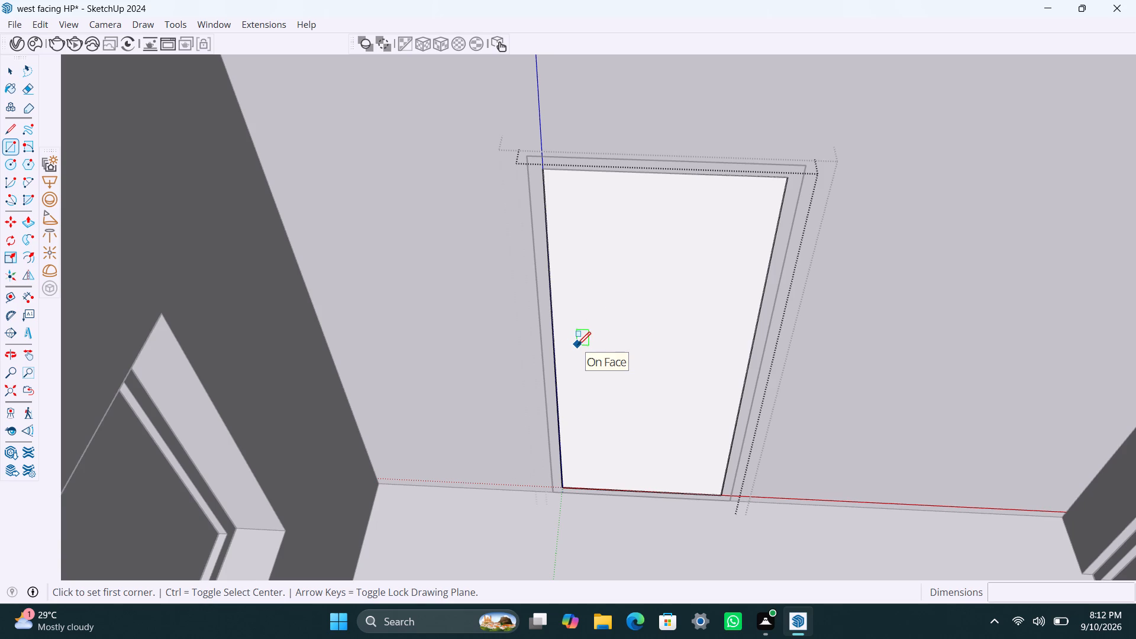
scroll(577, 357, up, 1)
middle_drag(577, 357, 637, 315)
scroll(588, 350, up, 2)
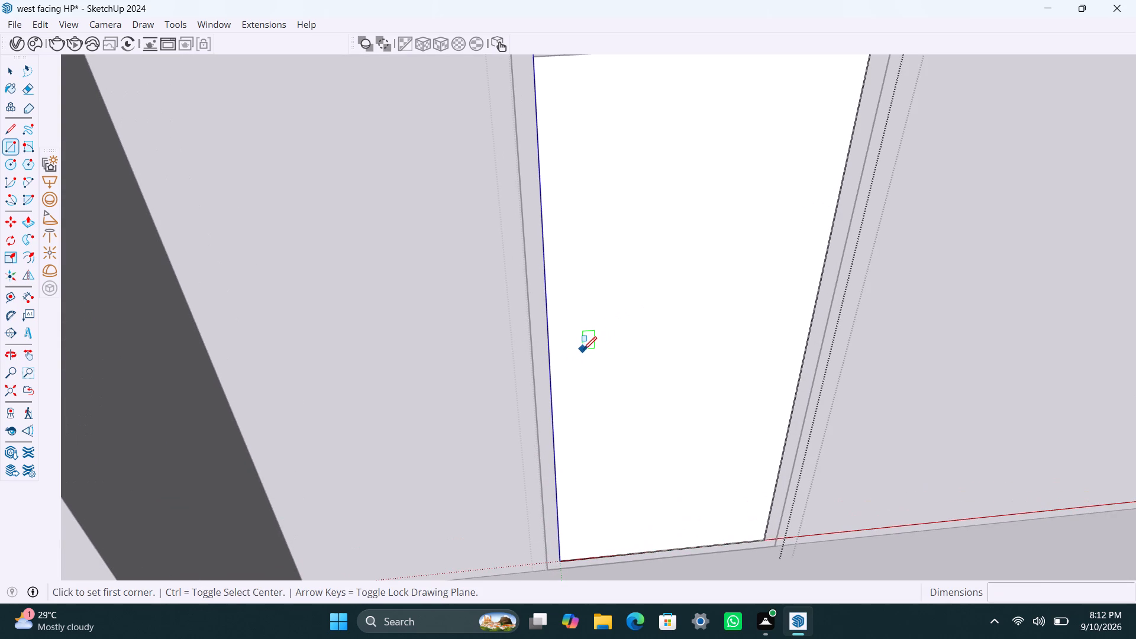
click(582, 350)
scroll(591, 375, up, 4)
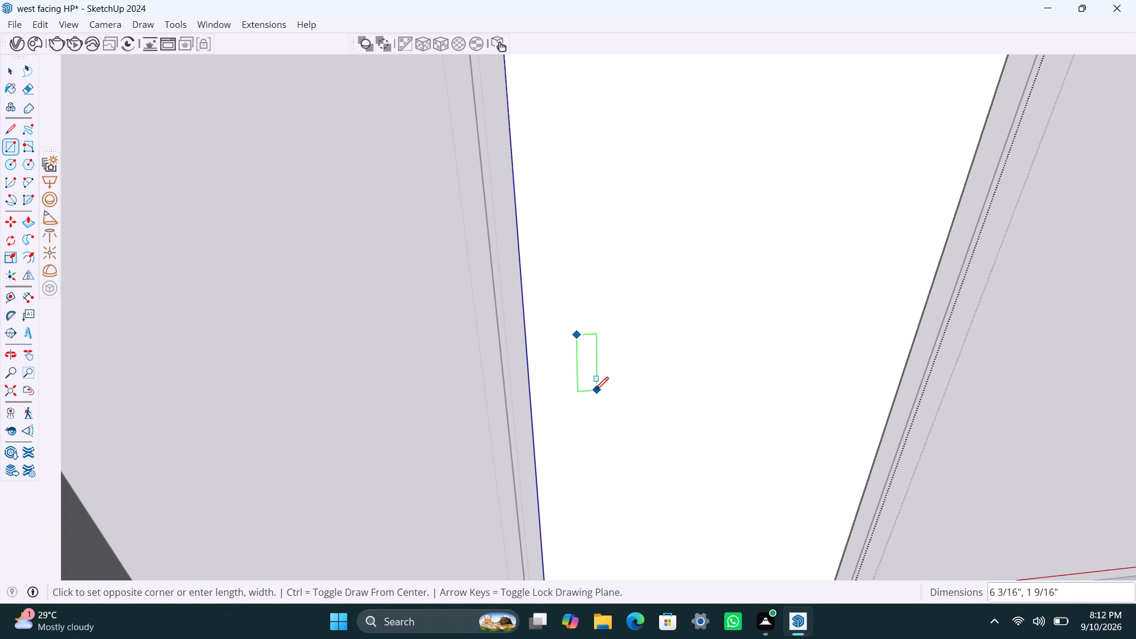
click(595, 389)
key(space)
double_click(586, 380)
right_click(586, 380)
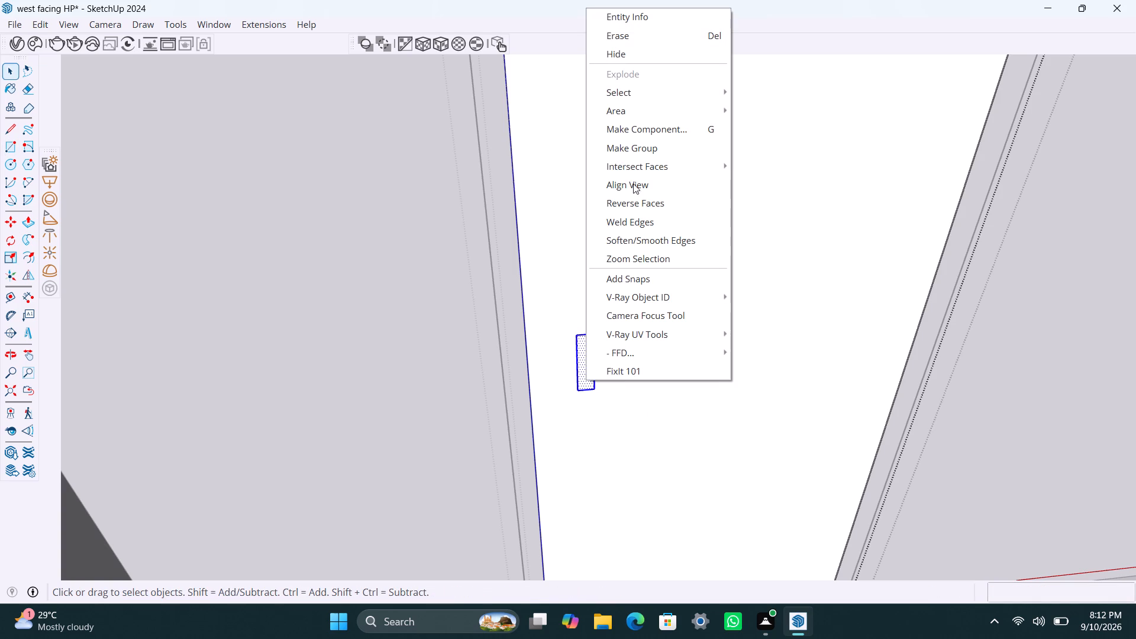
click(622, 149)
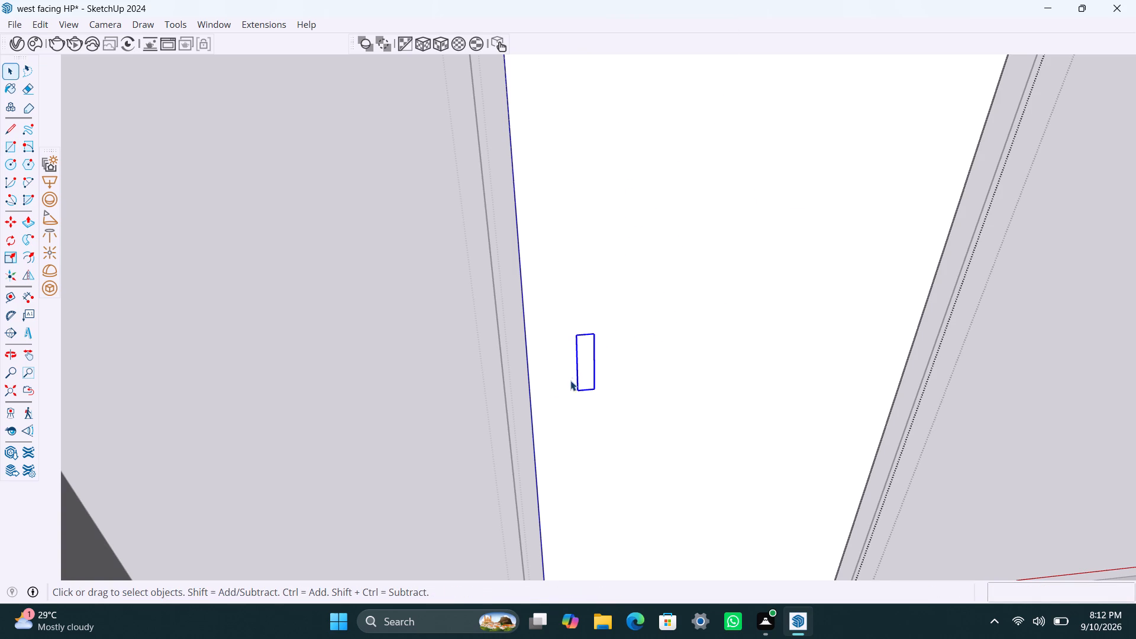
Open the front room's door handle group, push/pull its face by 0.5" and exit the nested groups.
scroll(578, 369, up, 1)
triple_click(585, 357)
key(p)
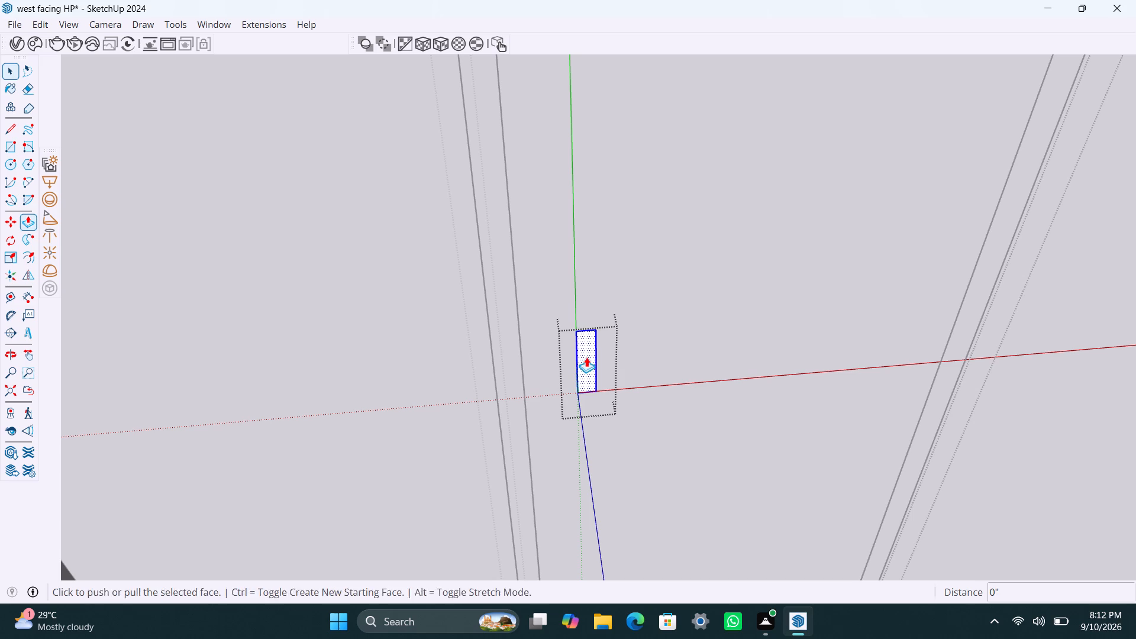
click(586, 357)
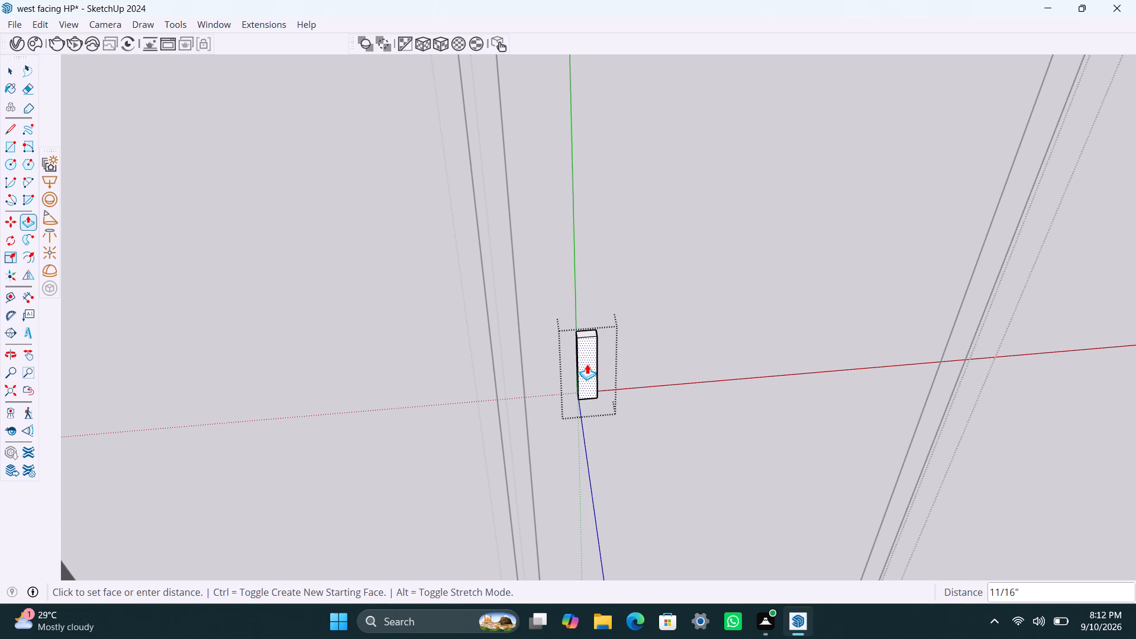
text(0.2)
key(BackSpace)
text(5")
key(Return)
key(space)
scroll(573, 367, down, 8)
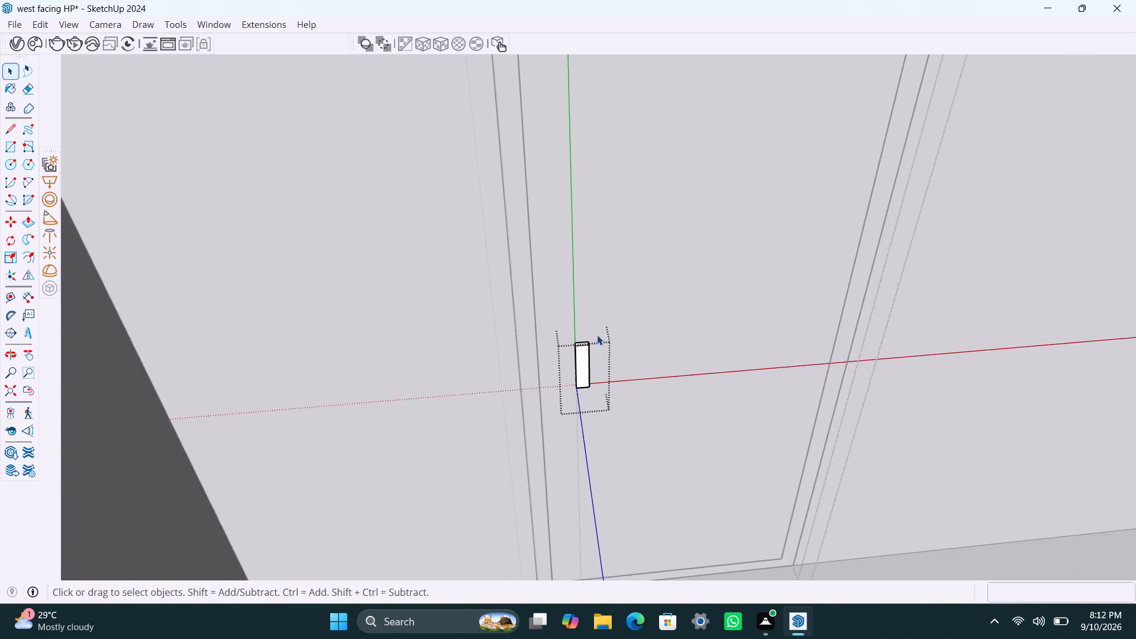
scroll(597, 335, down, 8)
click(194, 169)
scroll(653, 301, down, 7)
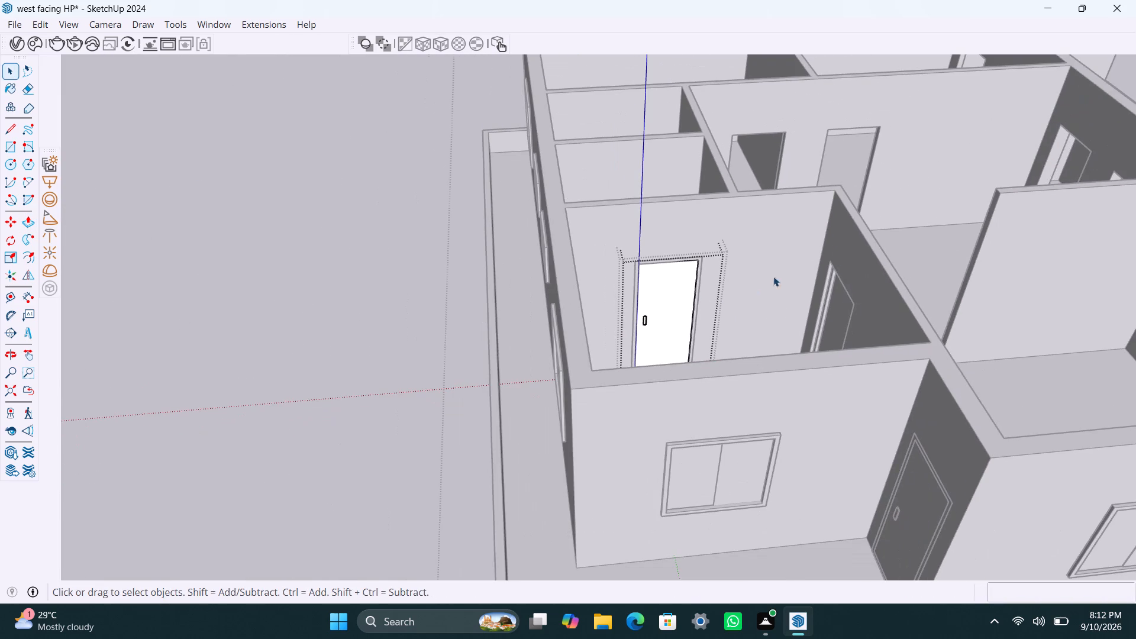
middle_drag(837, 277, 538, 285)
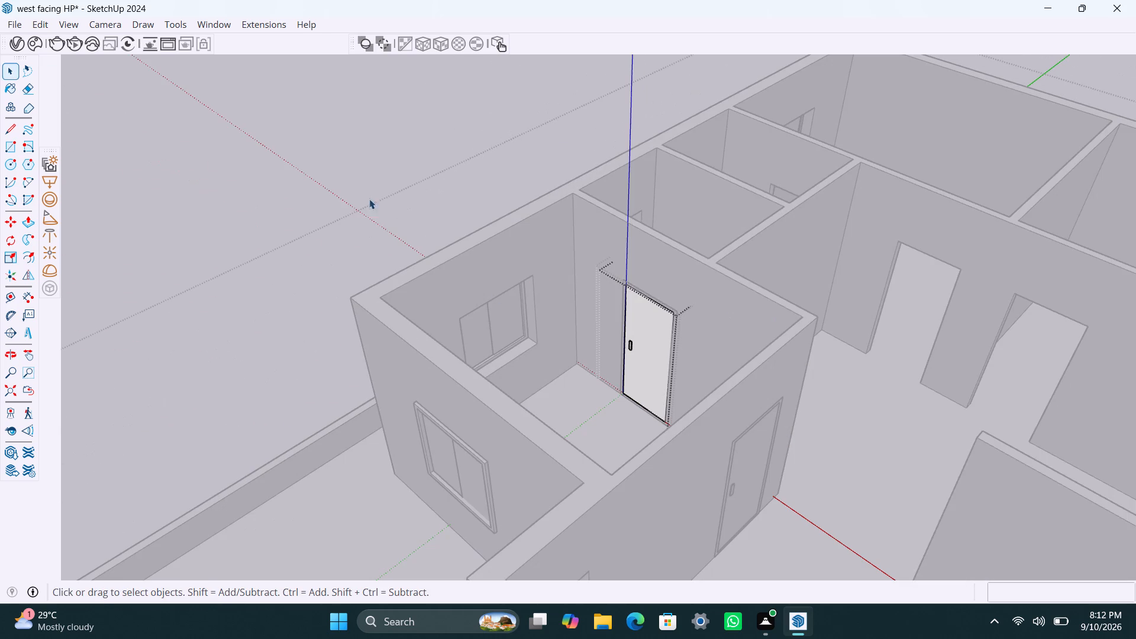
triple_click(359, 170)
double_click(359, 169)
scroll(669, 369, down, 2)
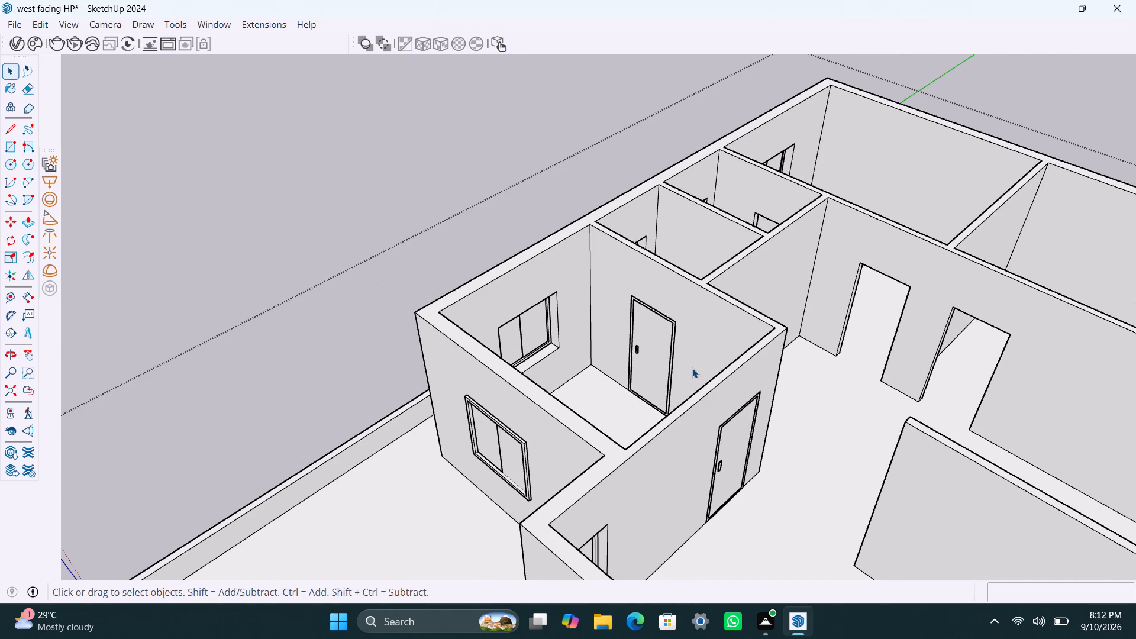
Draw a 3' by 7' rectangle filling the hall doorway nearest the small rooms and make it a group.
scroll(799, 457, down, 2)
middle_drag(727, 449, 896, 470)
scroll(786, 334, up, 1)
shift+middle_drag(740, 321, 643, 377)
scroll(753, 346, up, 2)
middle_drag(760, 366, 821, 390)
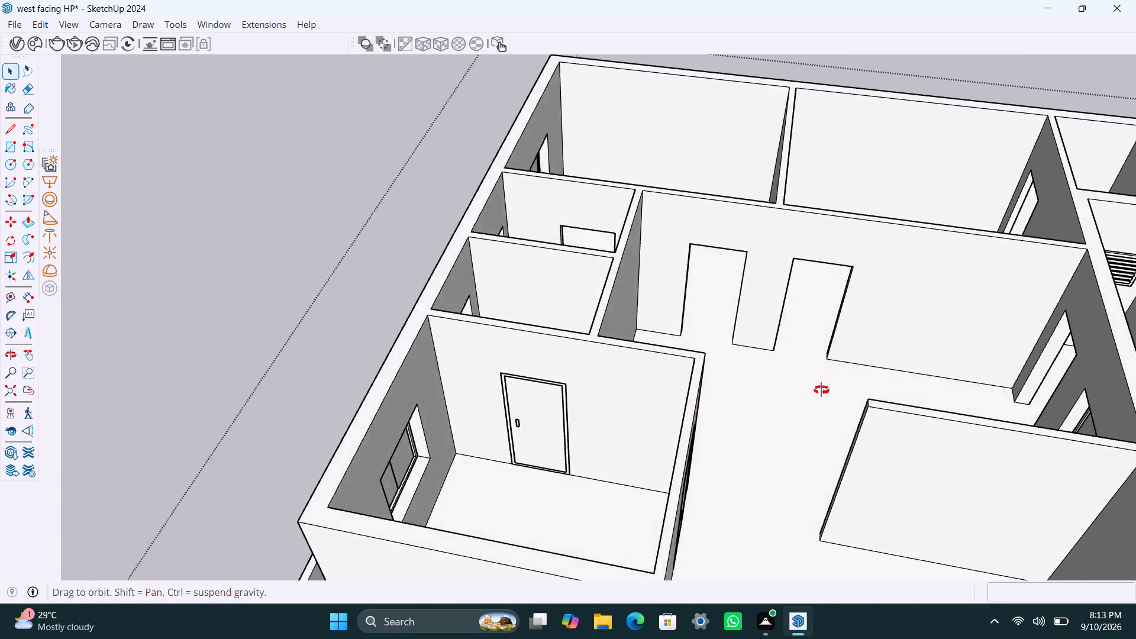
middle_drag(821, 390, 824, 392)
scroll(721, 283, up, 3)
key(r)
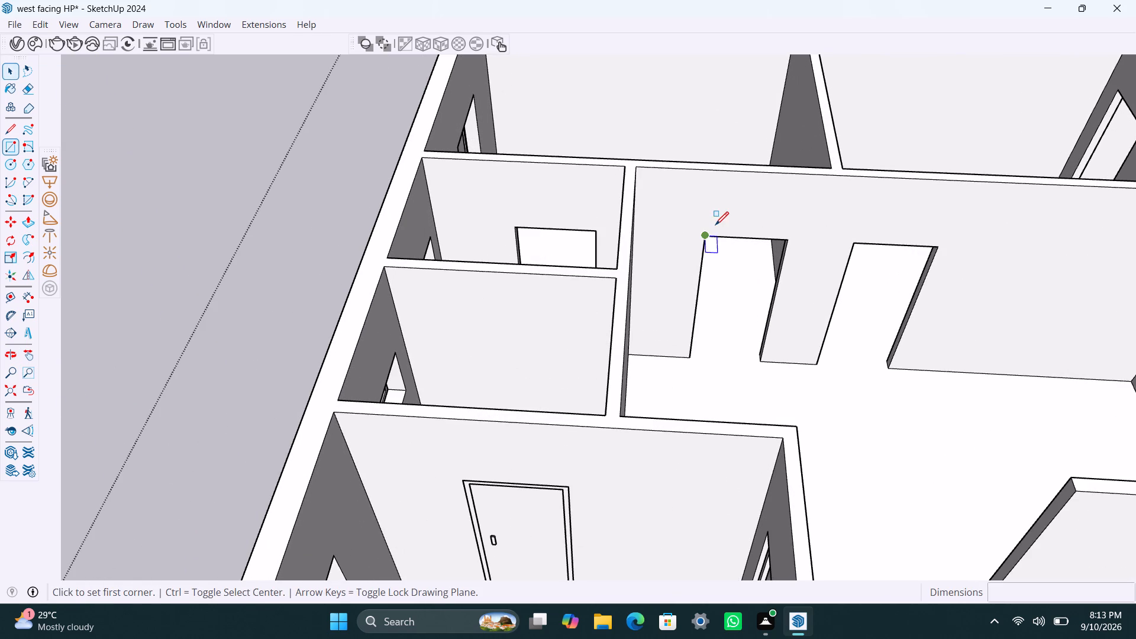
click(704, 232)
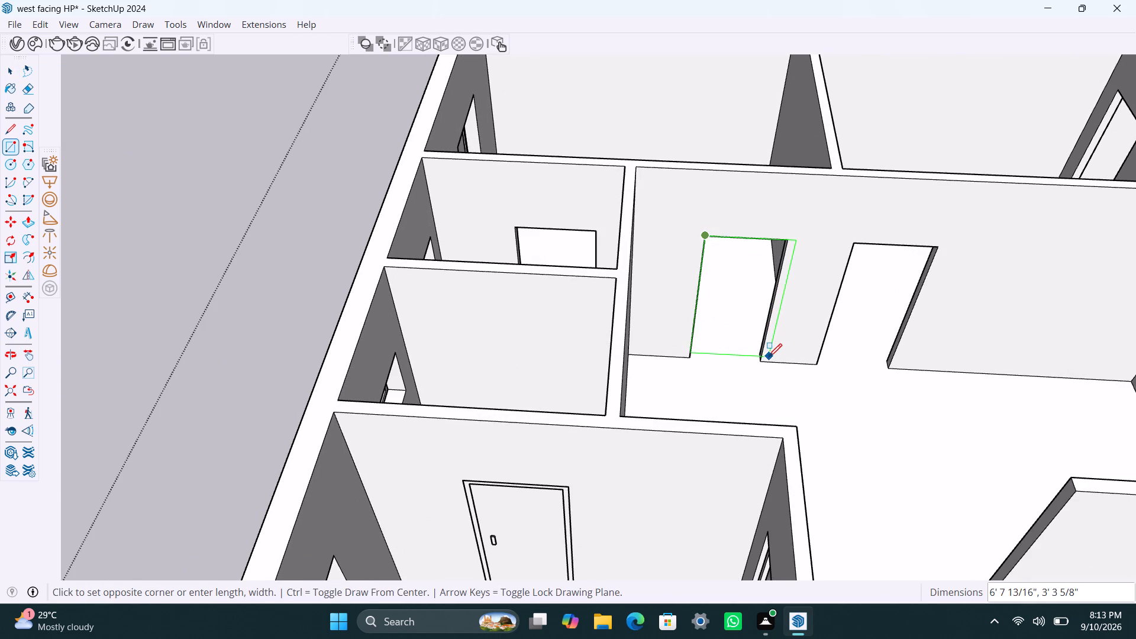
click(757, 360)
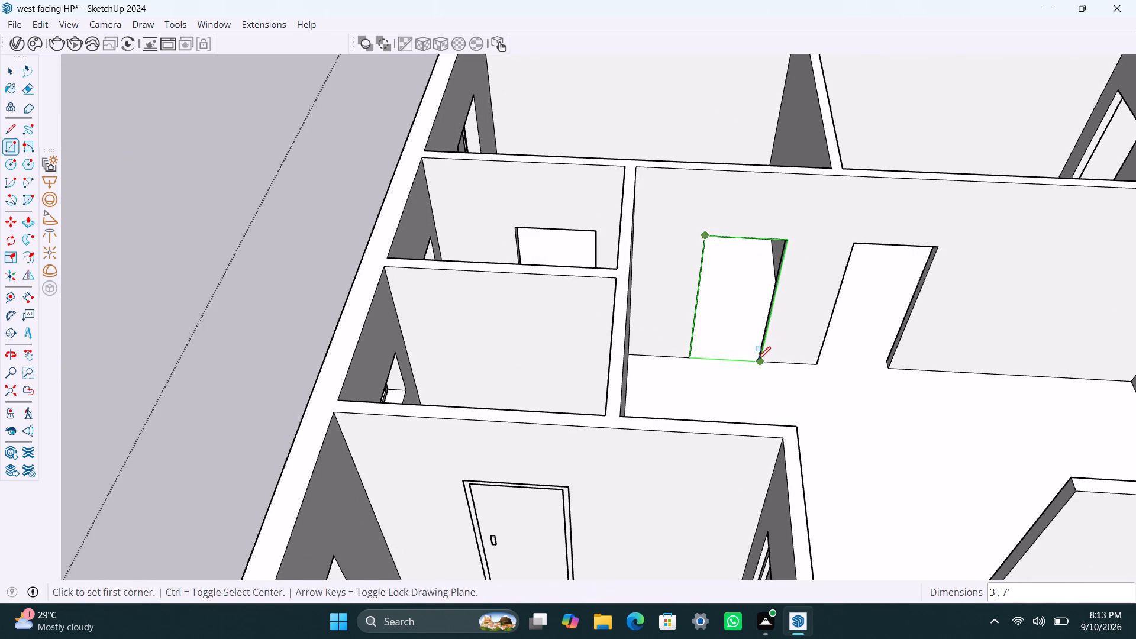
key(space)
double_click(756, 319)
right_click(756, 319)
click(821, 138)
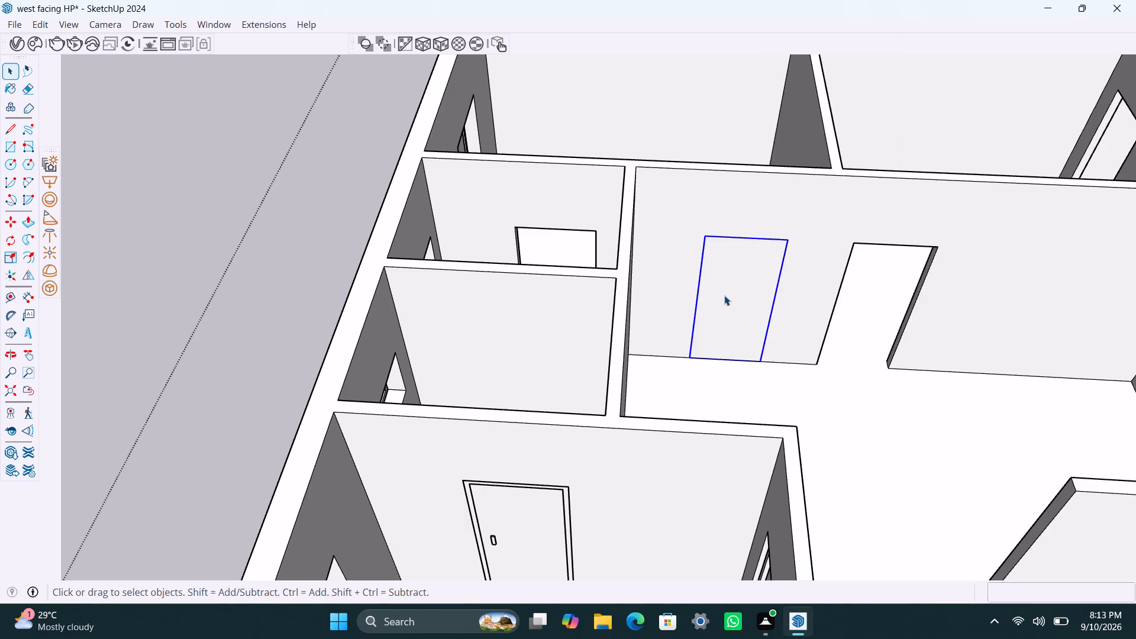
Open the hall doorway group, offset the face's outline inward by 2" and delete the inner face to leave a frame.
triple_click(724, 295)
key(f)
click(724, 279)
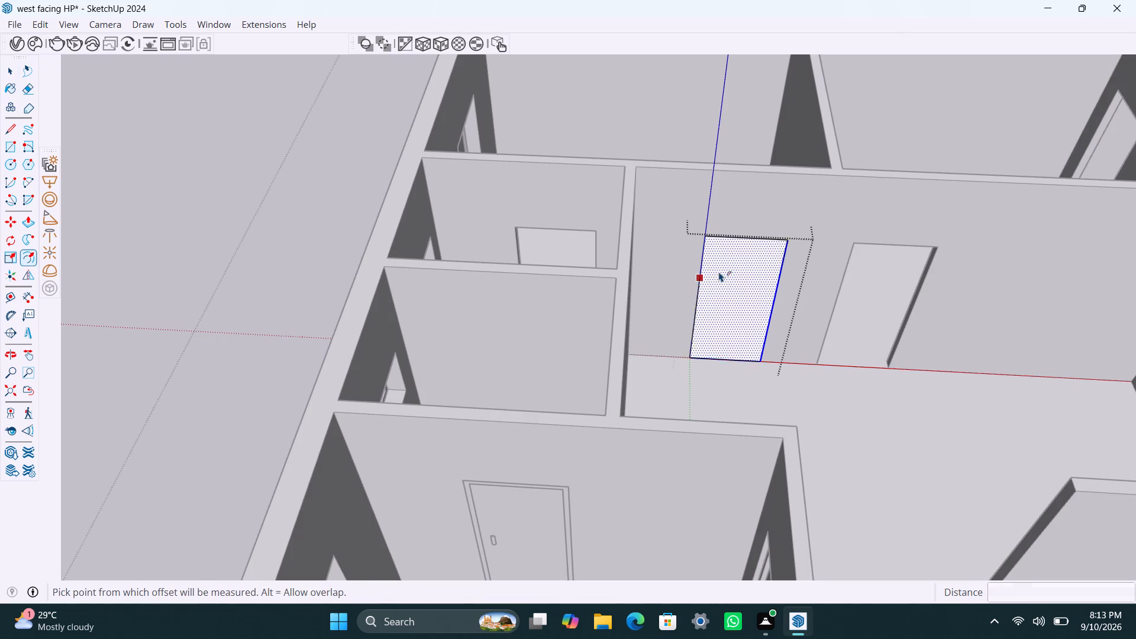
key(2)
key(shift+quotedbl)
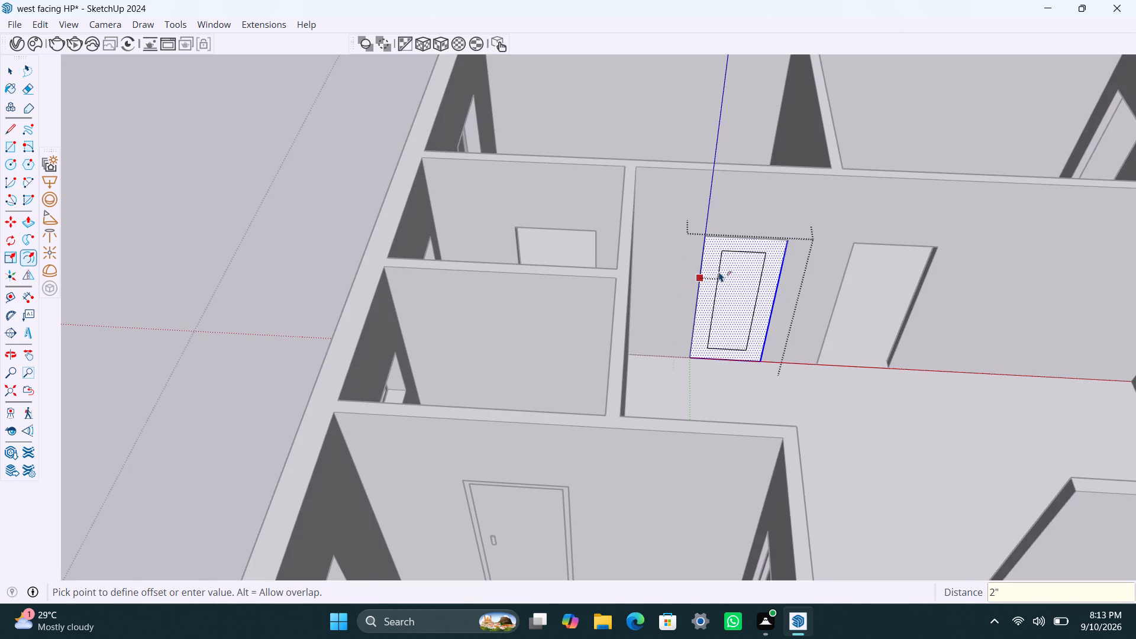
key(Return)
key(space)
click(719, 272)
key(Delete)
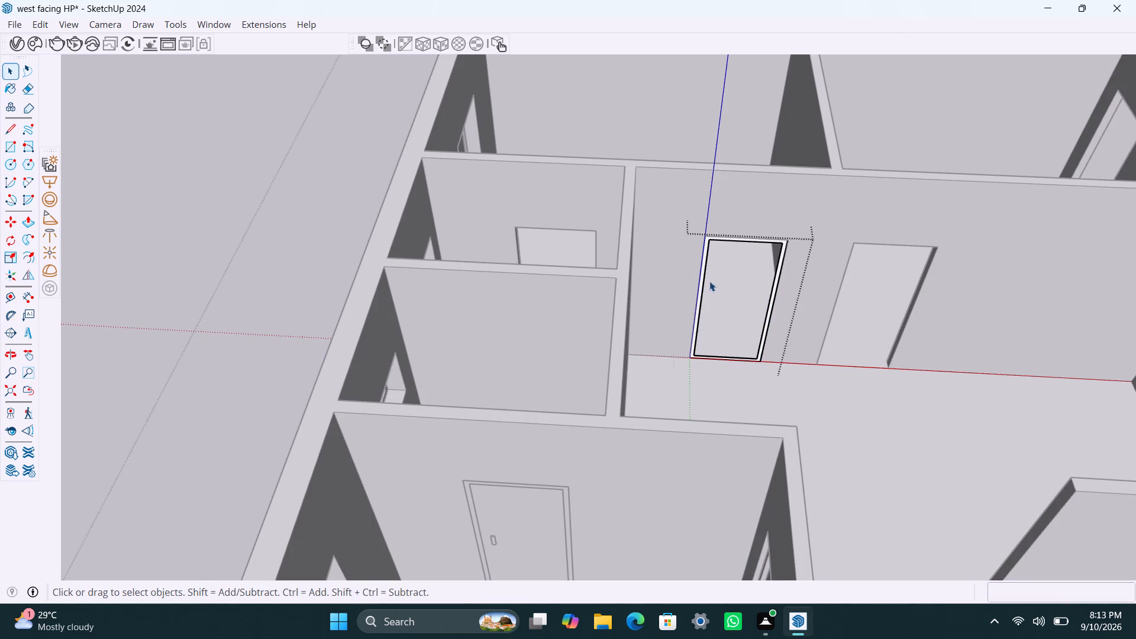
Push/pull the hall door's frame face by 2.5".
scroll(700, 308, up, 8)
double_click(699, 279)
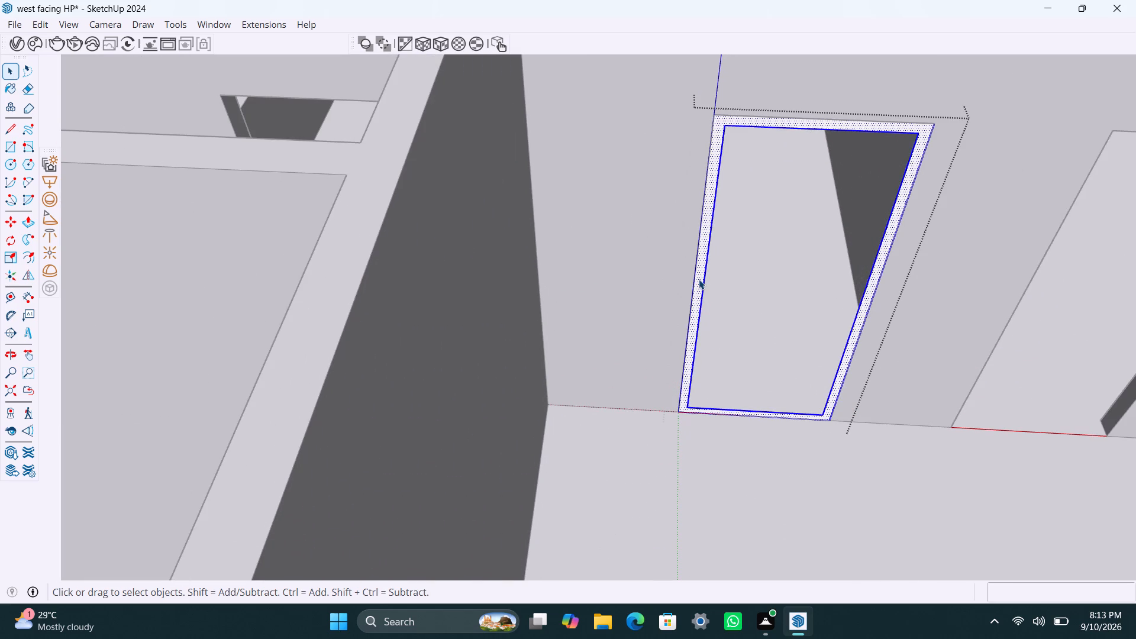
key(p)
click(699, 279)
text(2.5")
key(Return)
key(space)
Draw a rectangle filling the inside of the hall door's frame and make it a group.
text(r)
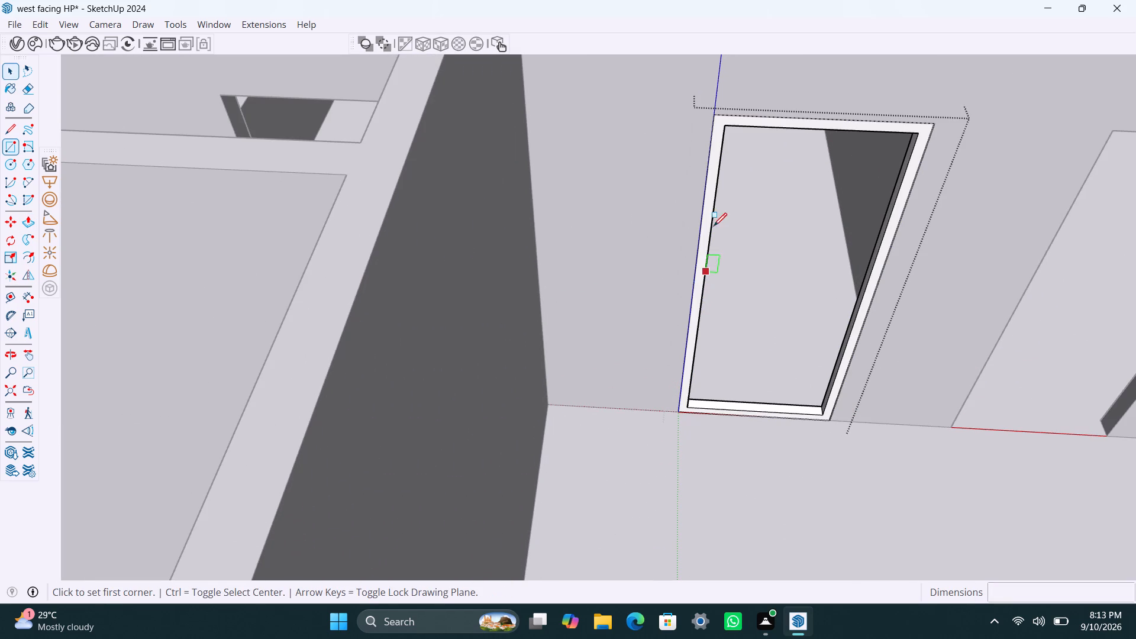
click(722, 127)
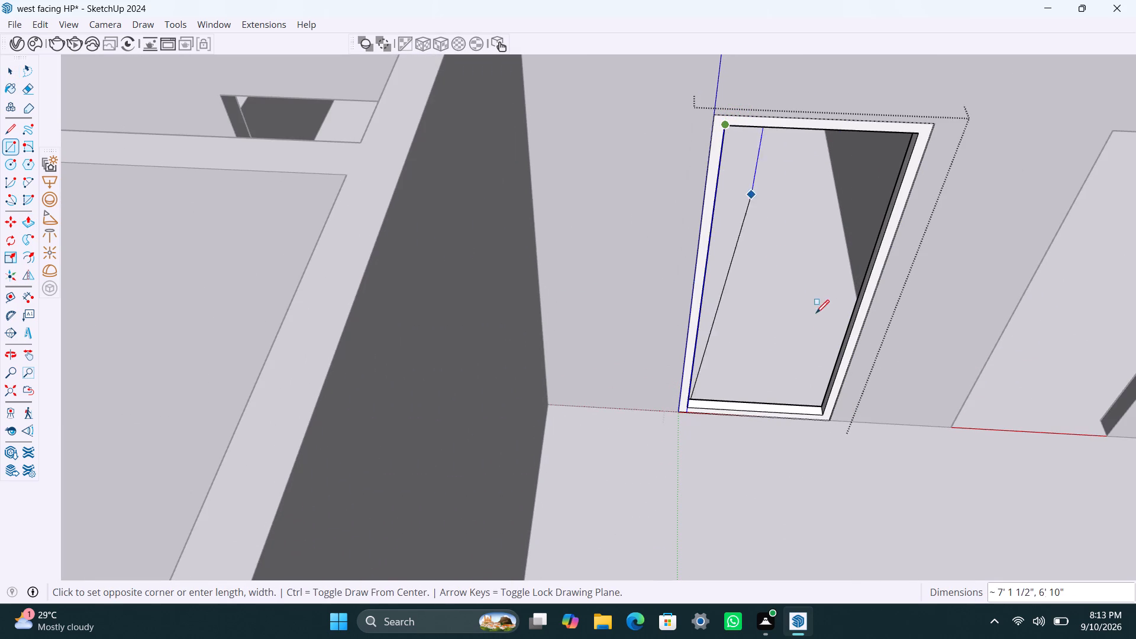
click(824, 412)
key(space)
triple_click(818, 340)
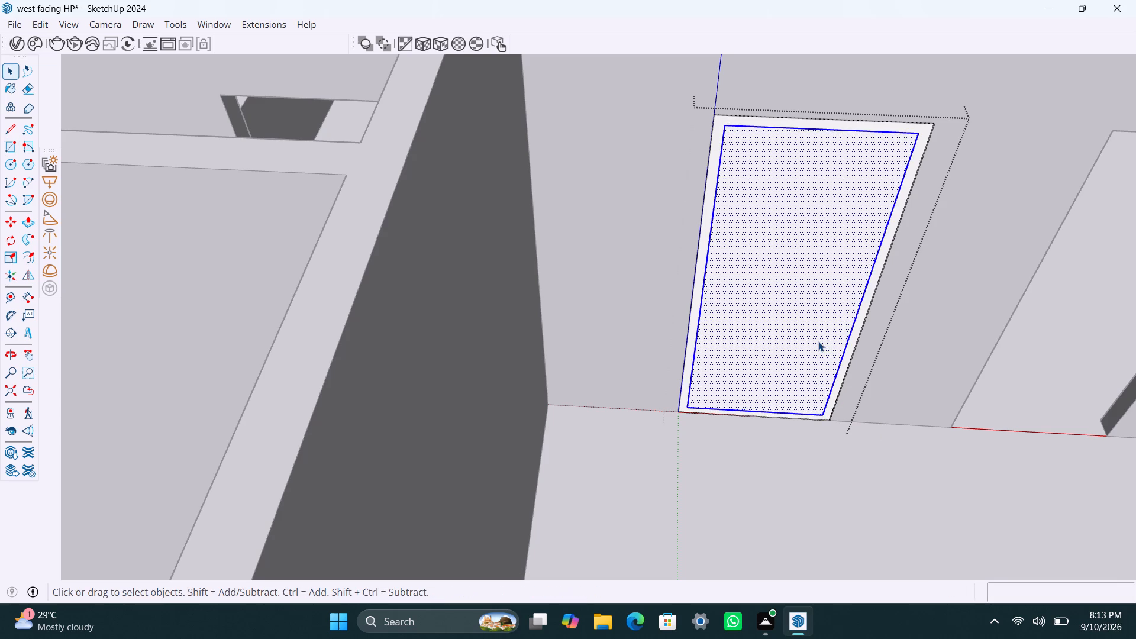
right_click(818, 341)
click(874, 145)
Open the hall door's panel group and push/pull its face by 18 mm.
triple_click(823, 238)
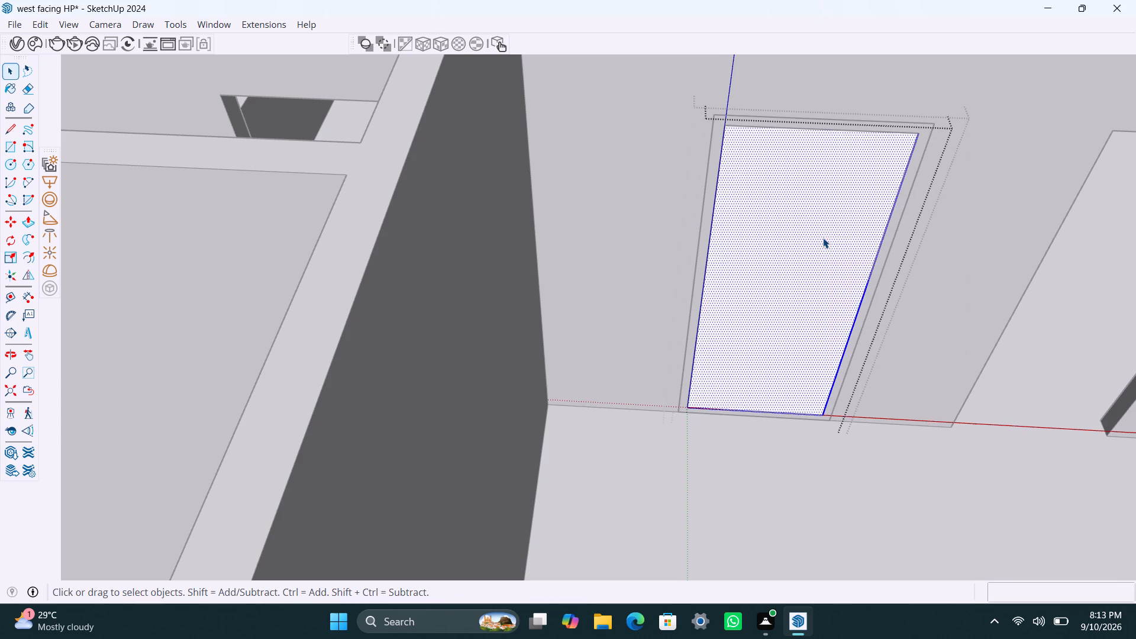
key(p)
click(823, 238)
text(18mm)
key(Return)
key(space)
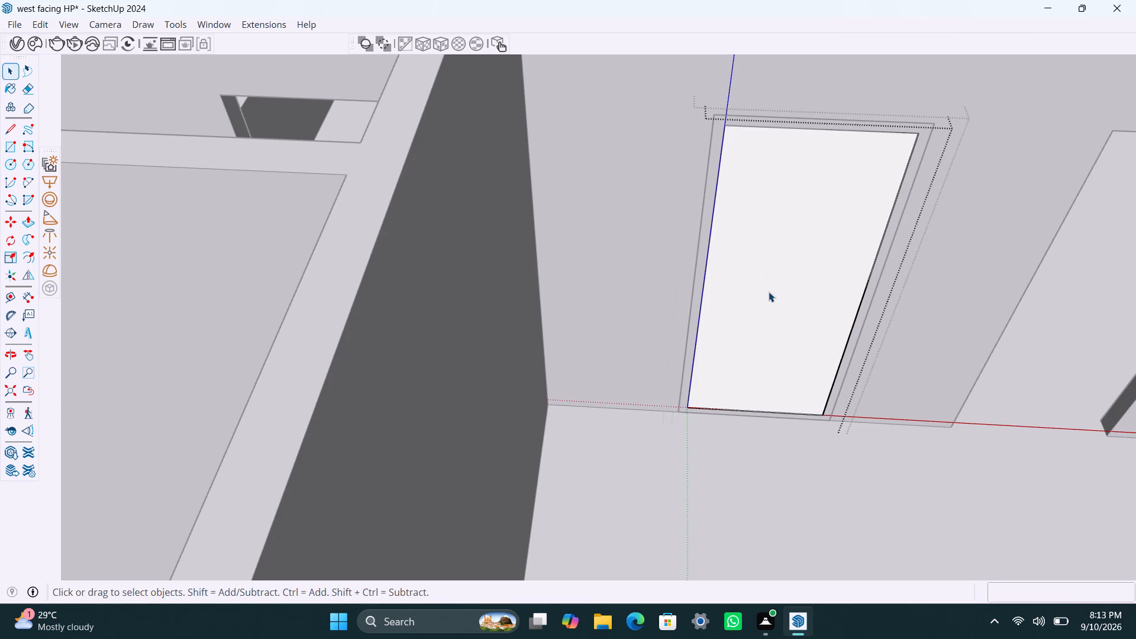
Draw a small upright handle rectangle near the side edge of the hall door's panel and make it a group.
key(r)
scroll(715, 286, up, 2)
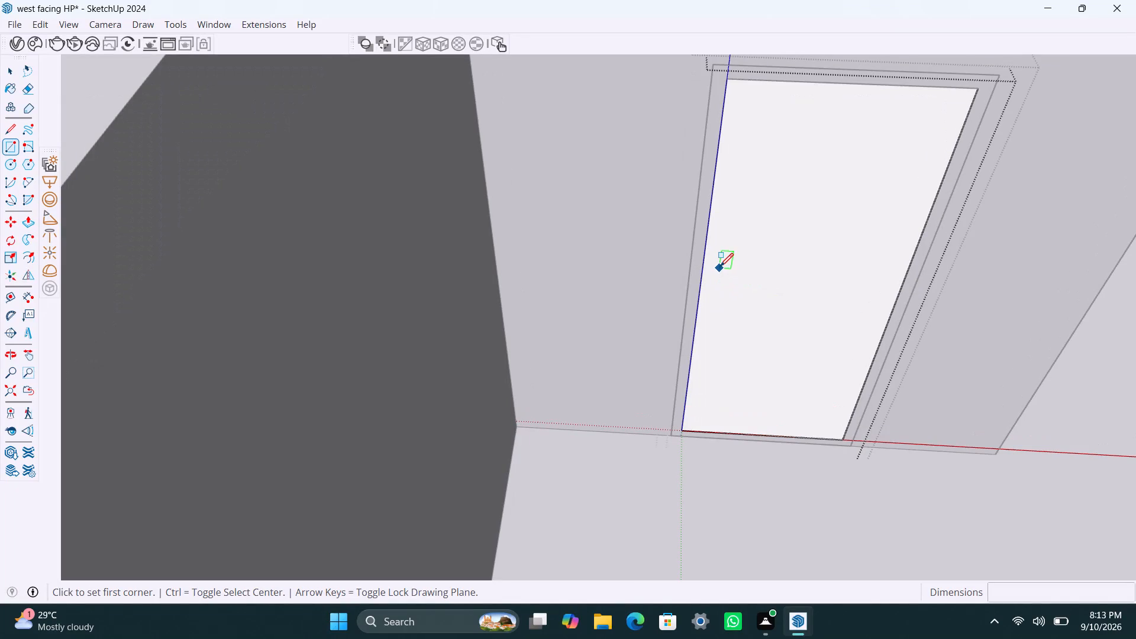
click(723, 262)
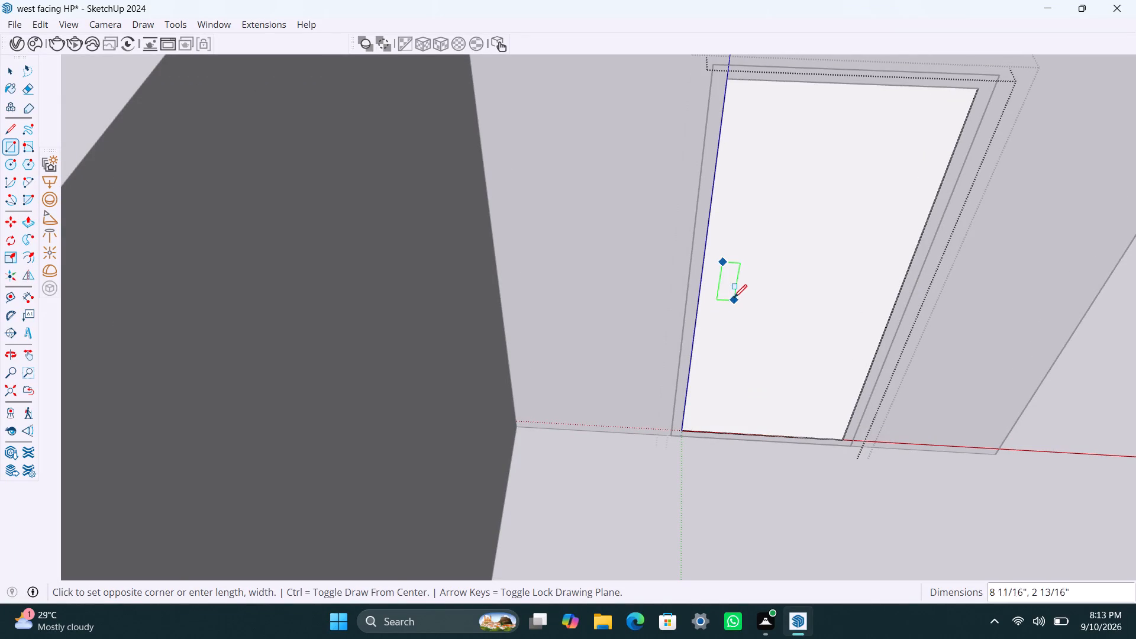
scroll(732, 288, up, 3)
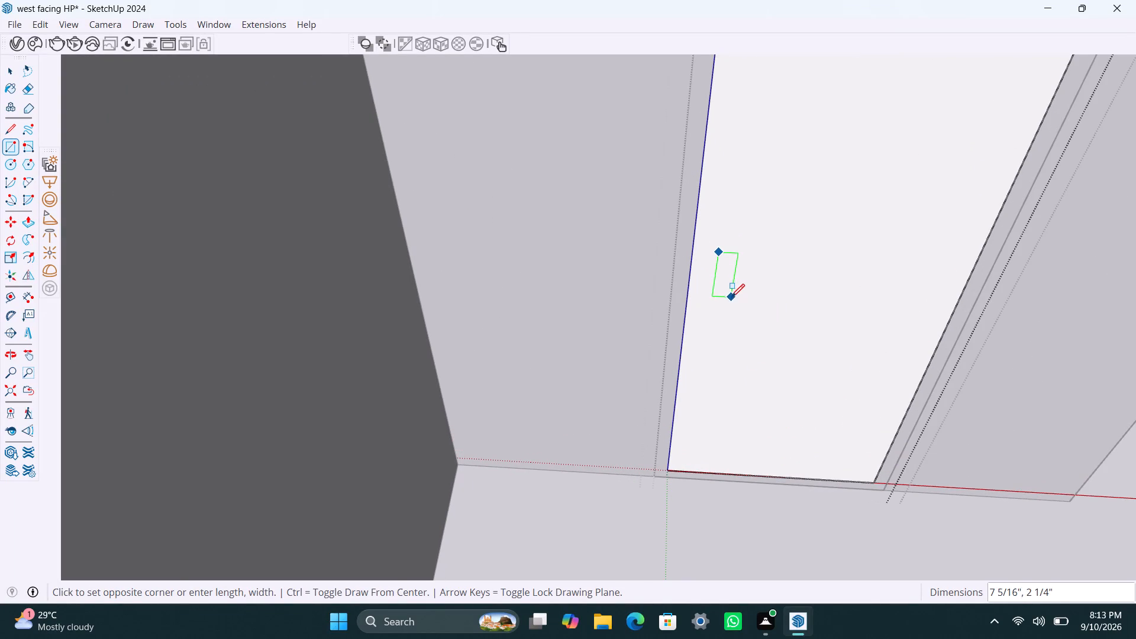
scroll(729, 301, up, 2)
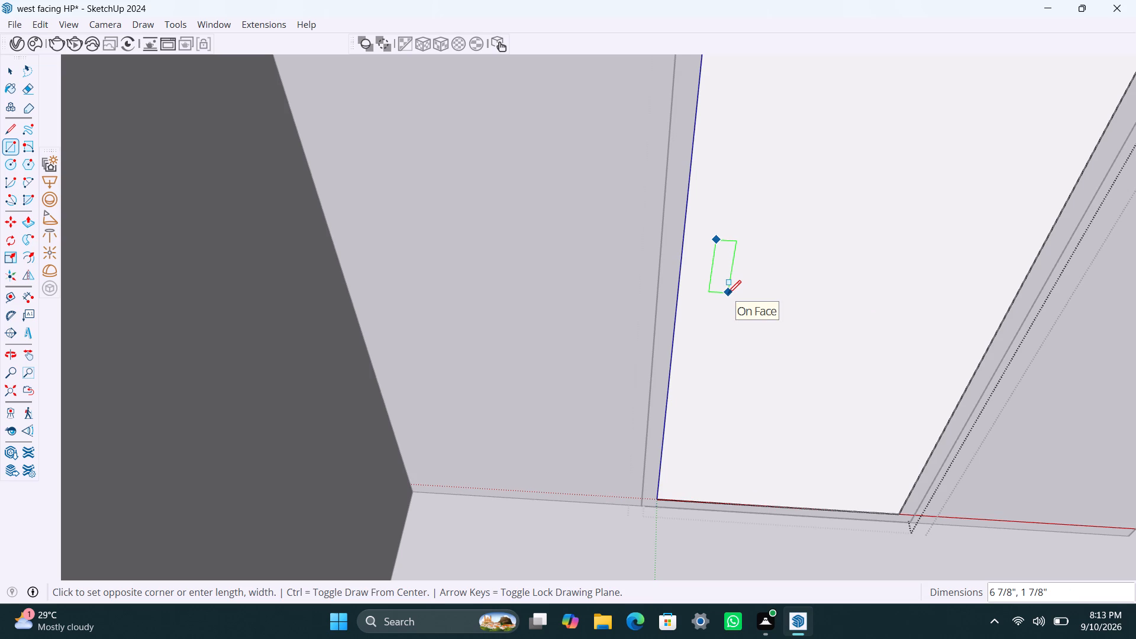
scroll(728, 293, up, 2)
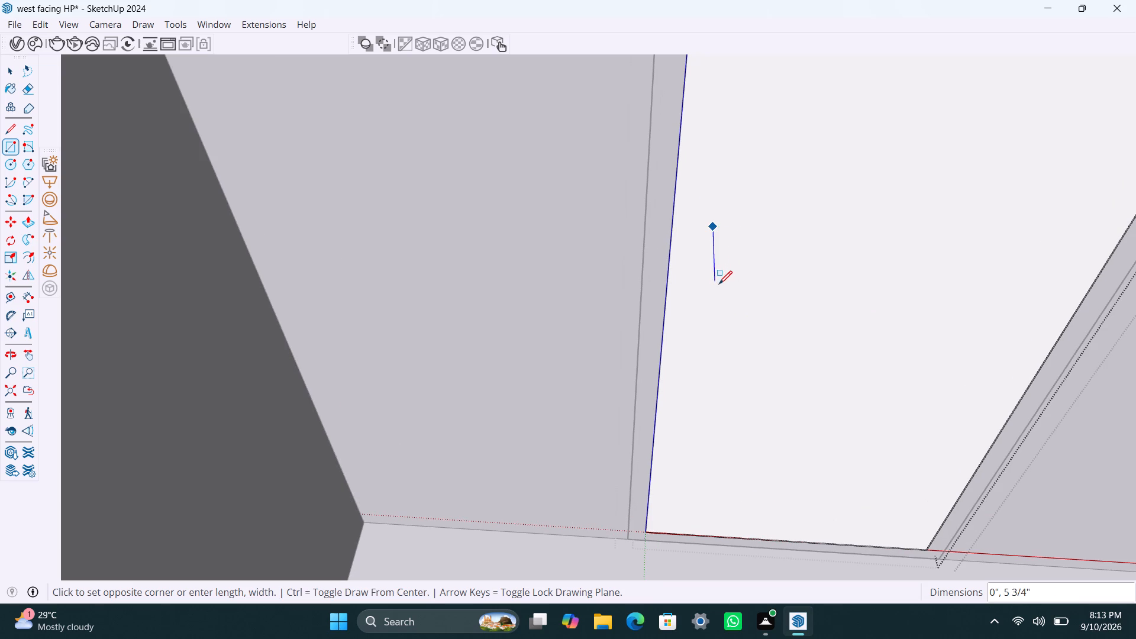
click(724, 285)
key(space)
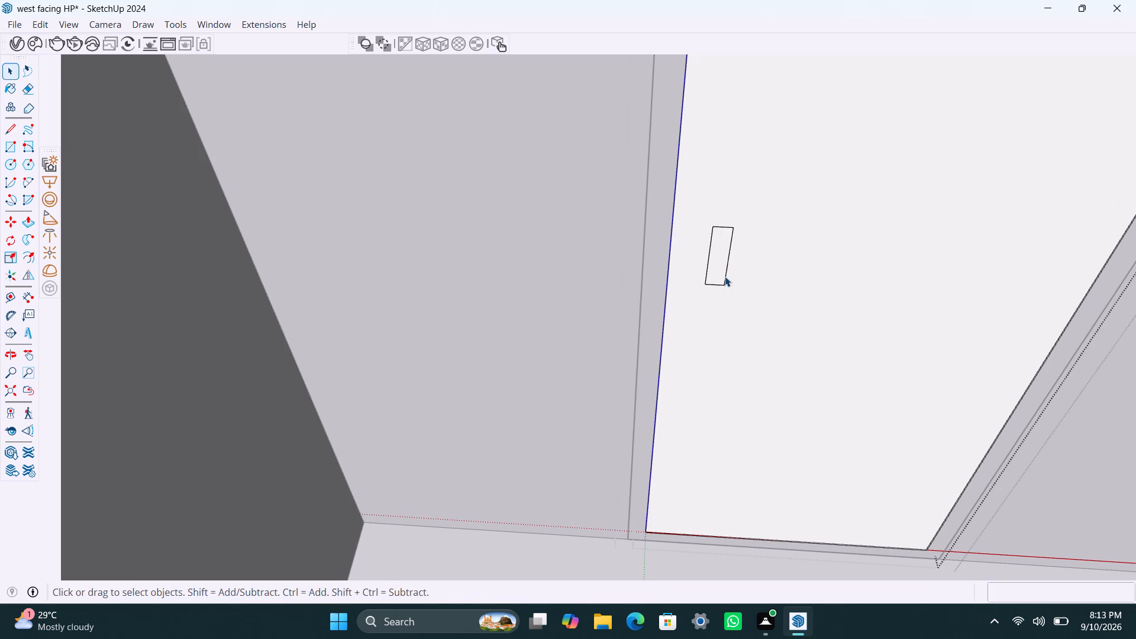
double_click(717, 261)
right_click(718, 259)
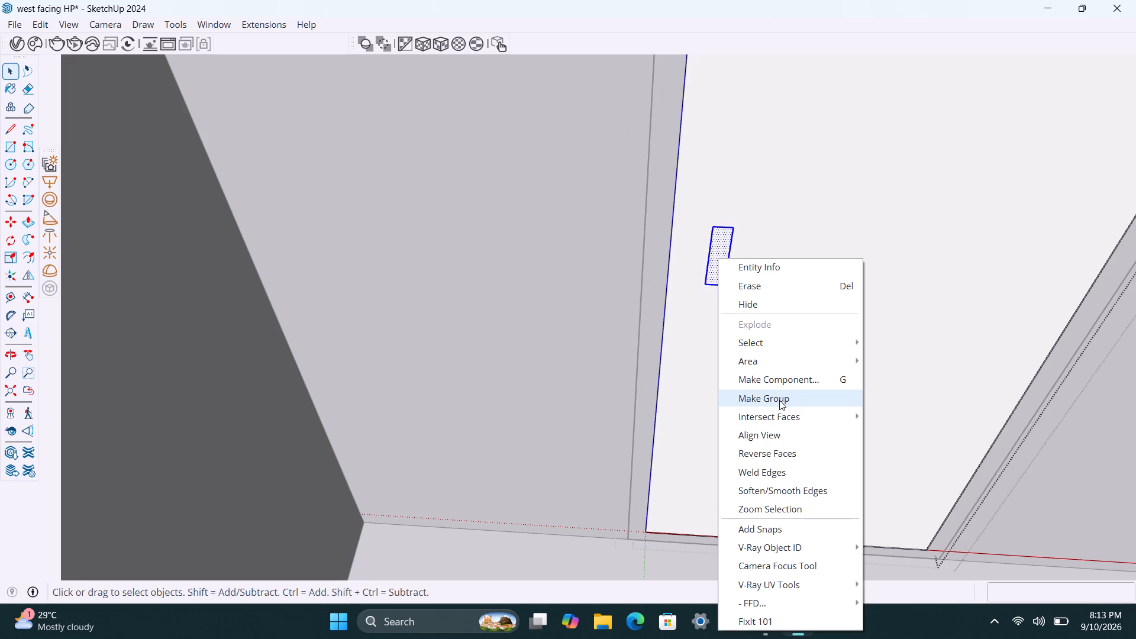
click(779, 400)
Open the hall door's handle group and push/pull its face by 0.5".
double_click(715, 257)
click(718, 249)
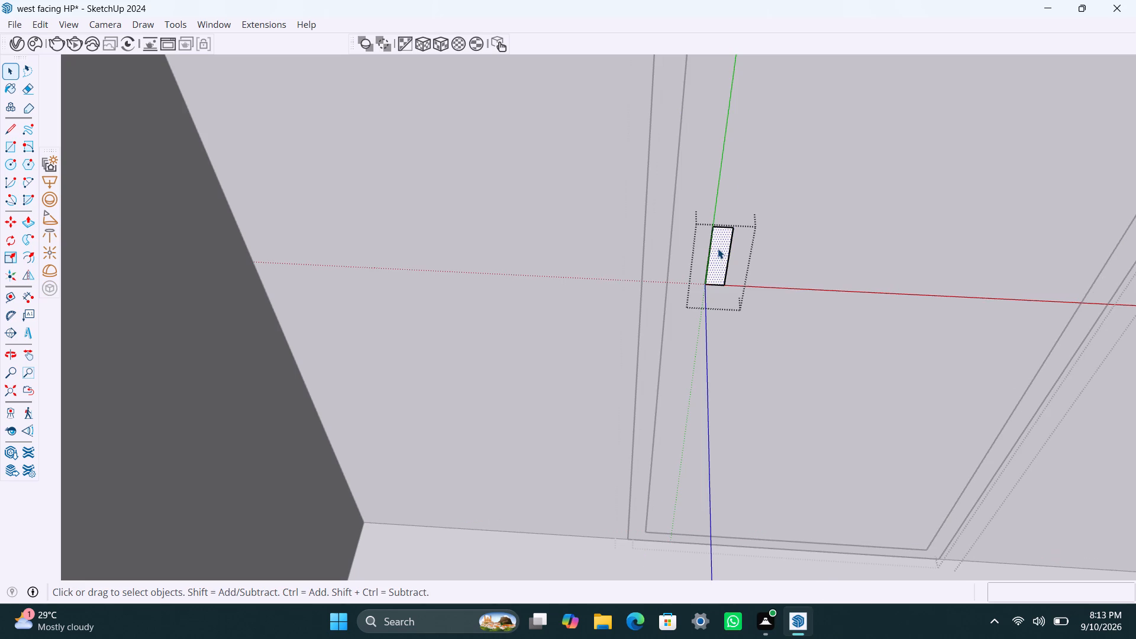
key(p)
click(718, 248)
text(0.5")
key(Return)
key(space)
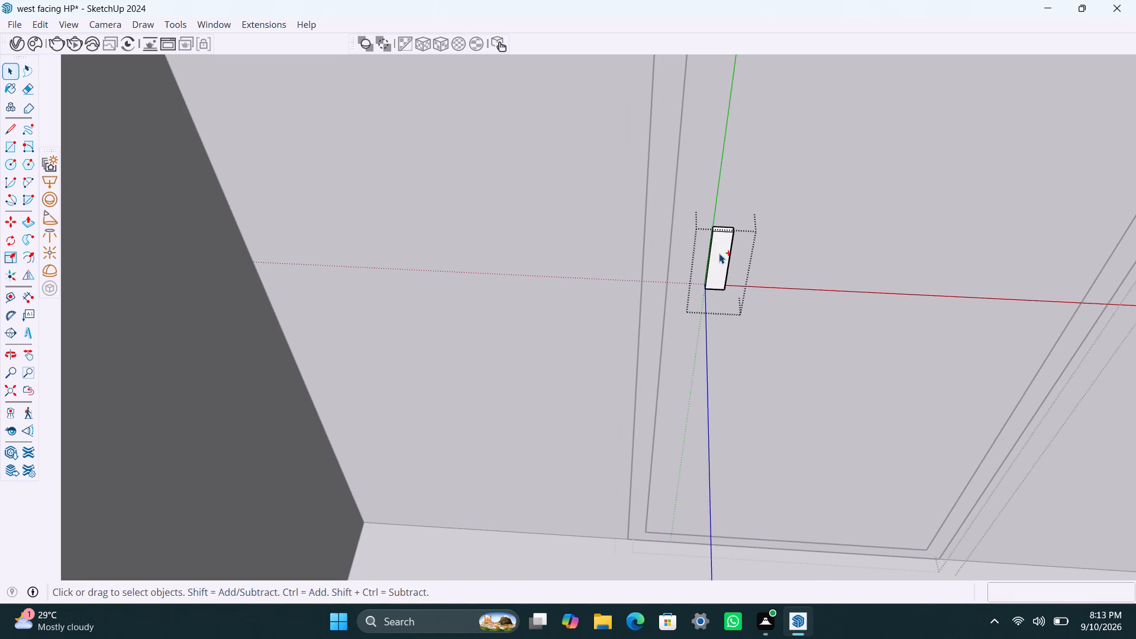
Save the house model.
key(ctrl+s)
key(space)
scroll(714, 261, down, 15)
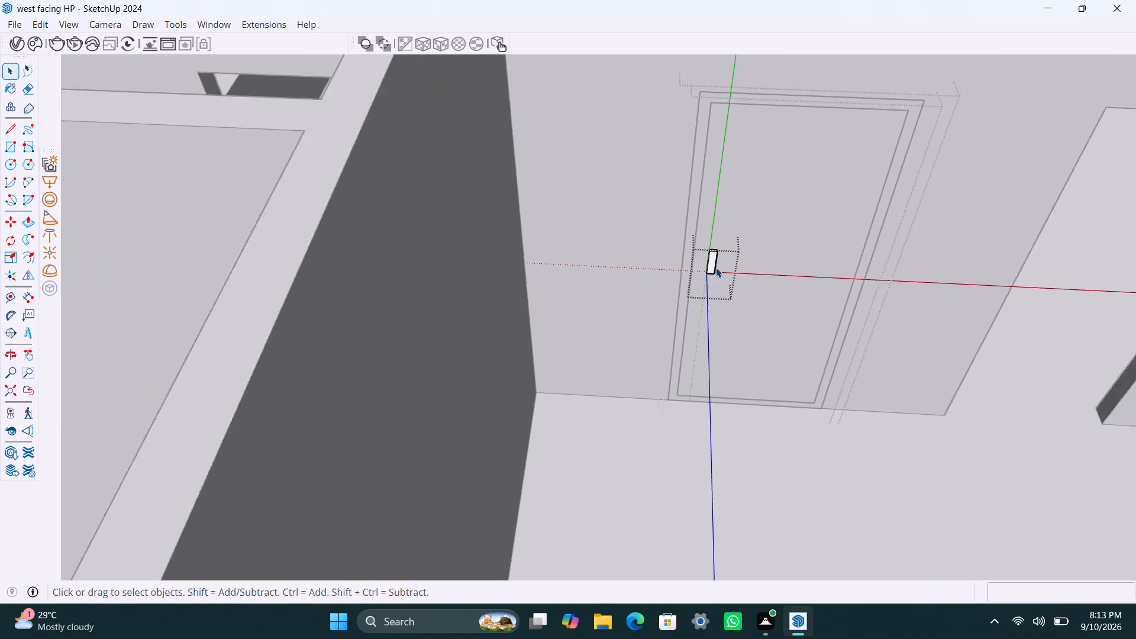
Draw a 7' by 3' rectangle filling the empty doorway beside the finished hall door and make it a group.
scroll(716, 267, down, 1)
click(779, 406)
scroll(790, 321, down, 4)
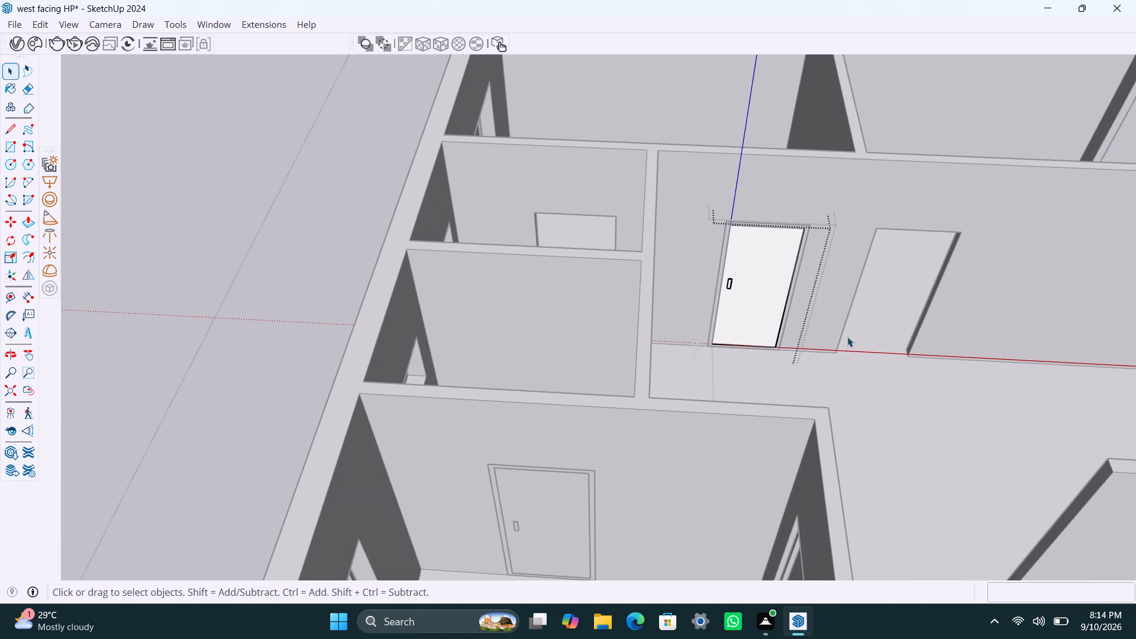
click(901, 379)
click(942, 409)
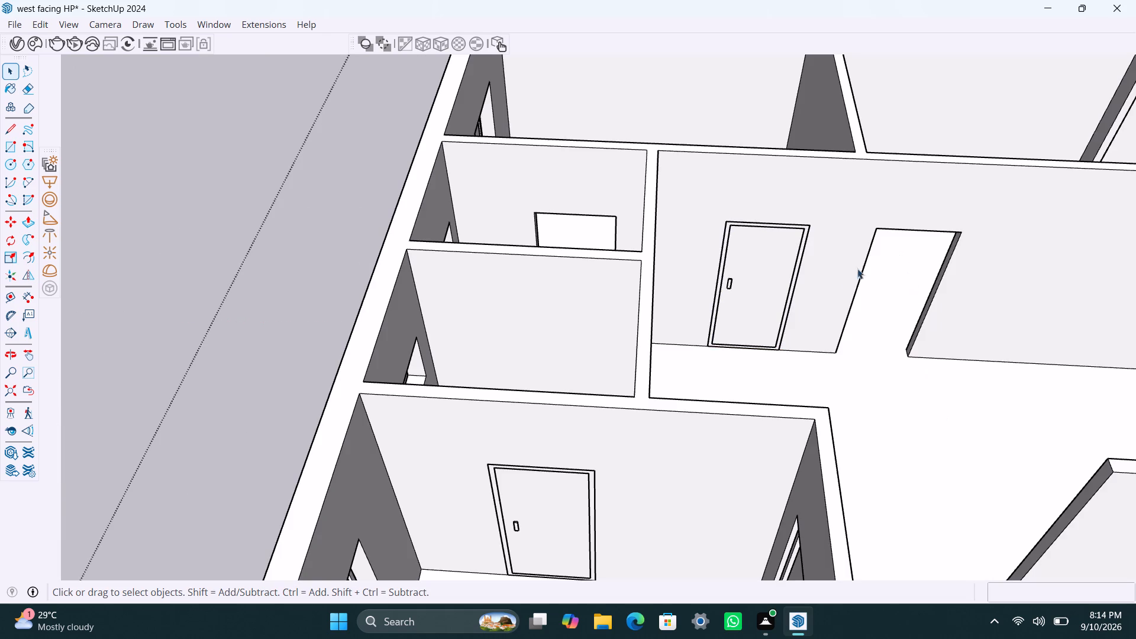
scroll(847, 298, down, 1)
shift+middle_drag(843, 301, 651, 274)
middle_drag(736, 342, 736, 344)
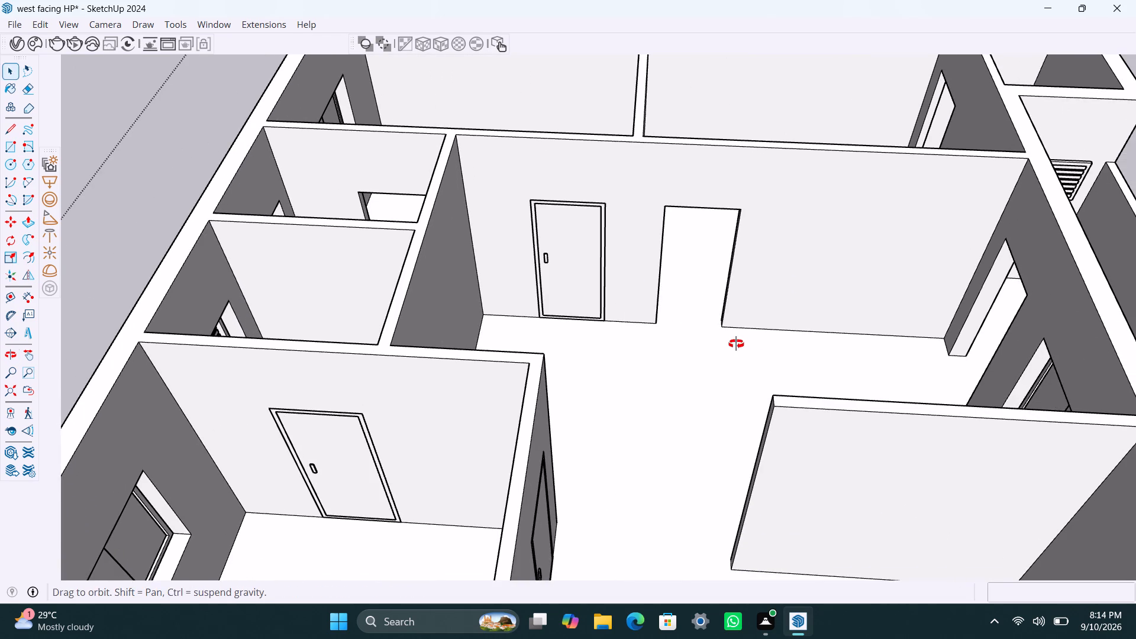
middle_drag(736, 344, 747, 351)
key(r)
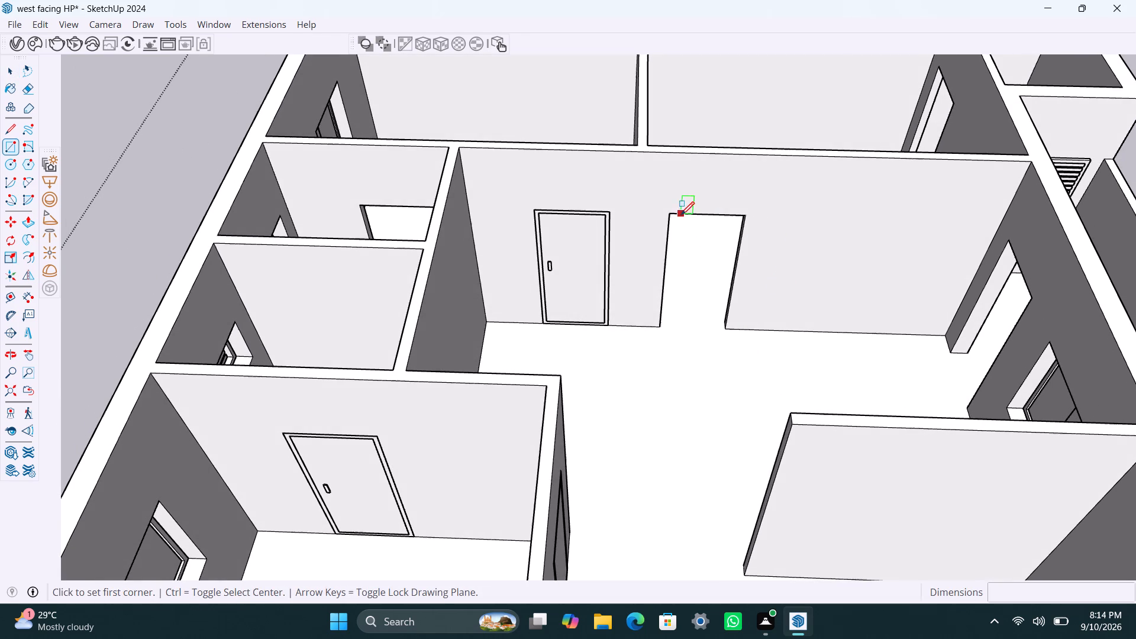
click(670, 215)
click(722, 322)
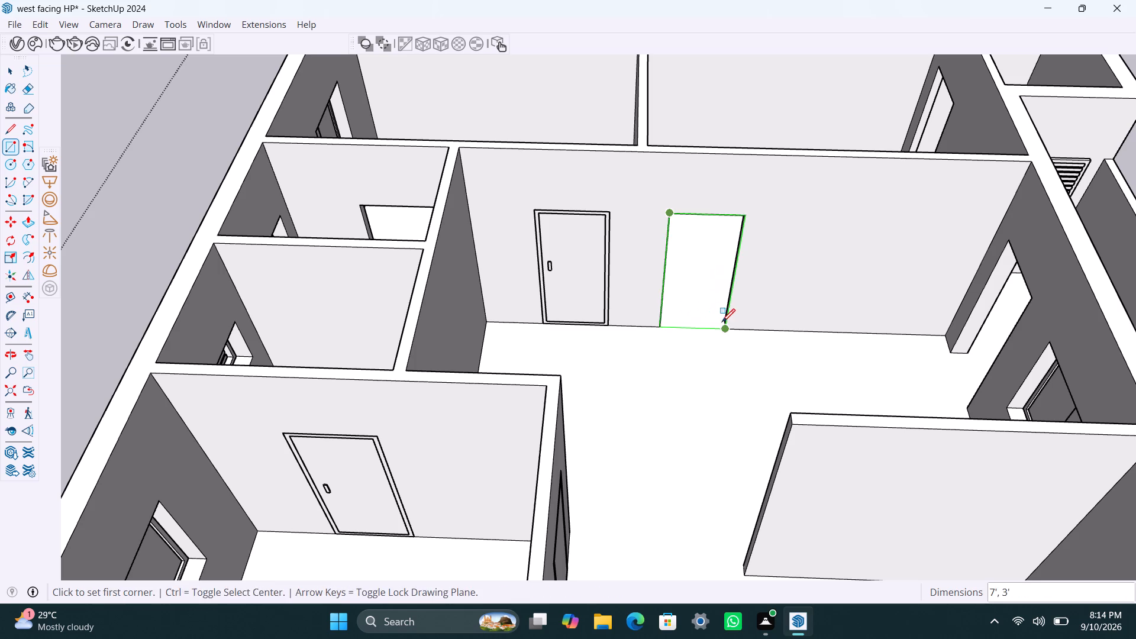
key(space)
double_click(731, 253)
right_click(731, 252)
click(814, 395)
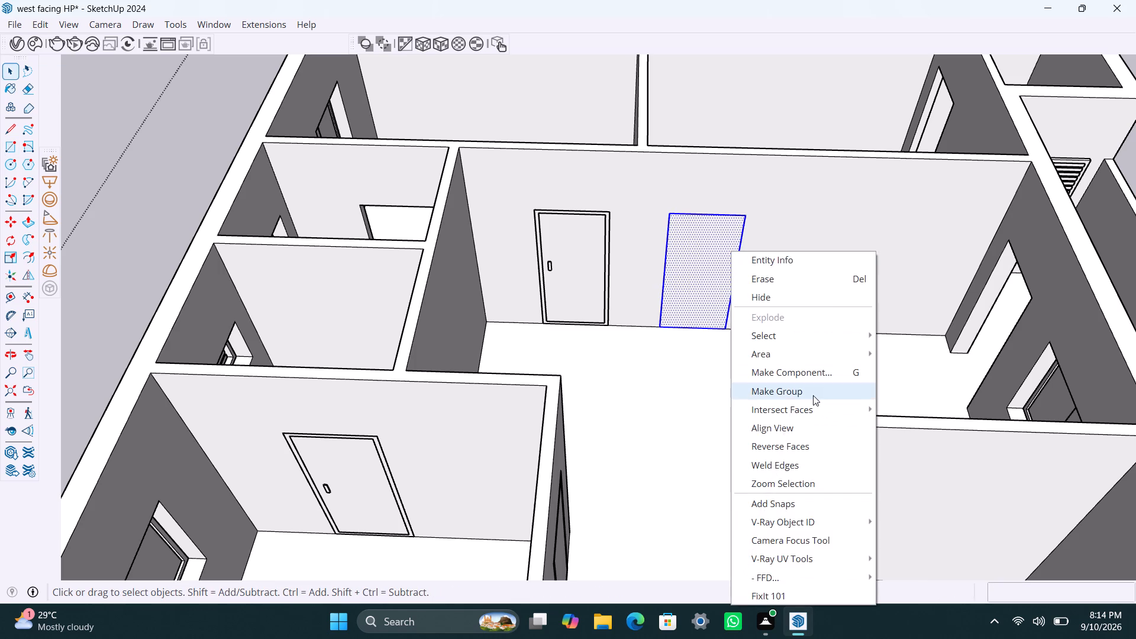
Open the new door group, offset its outline inward by 2", and delete the inner face to leave a frame.
click(672, 250)
triple_click(677, 250)
click(679, 248)
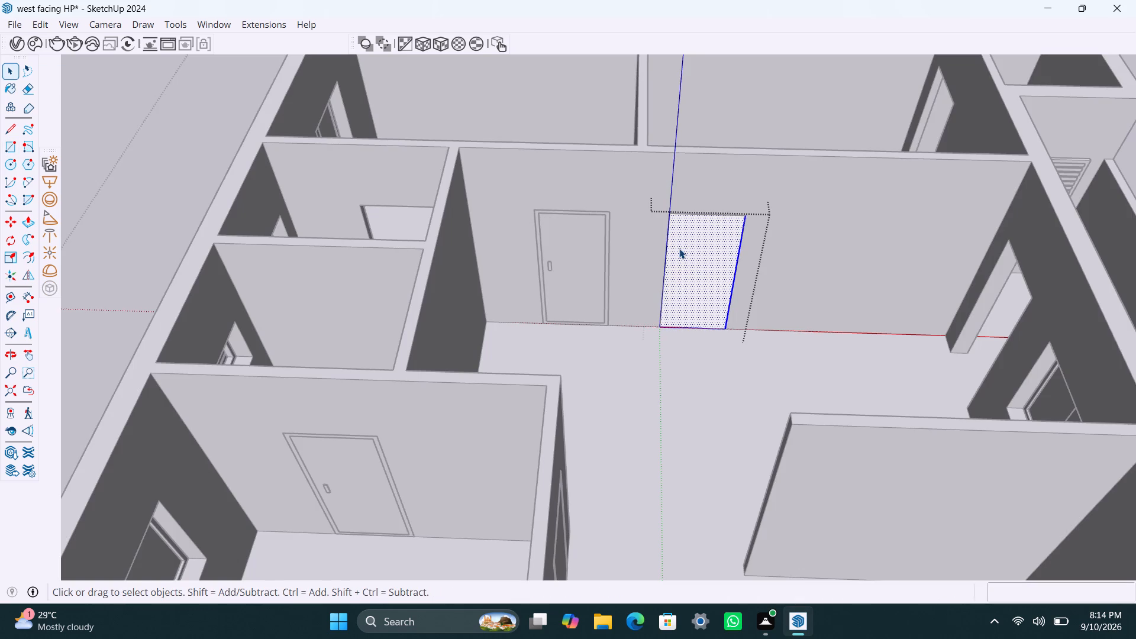
key(f)
click(684, 237)
text(2")
key(Return)
key(space)
click(699, 259)
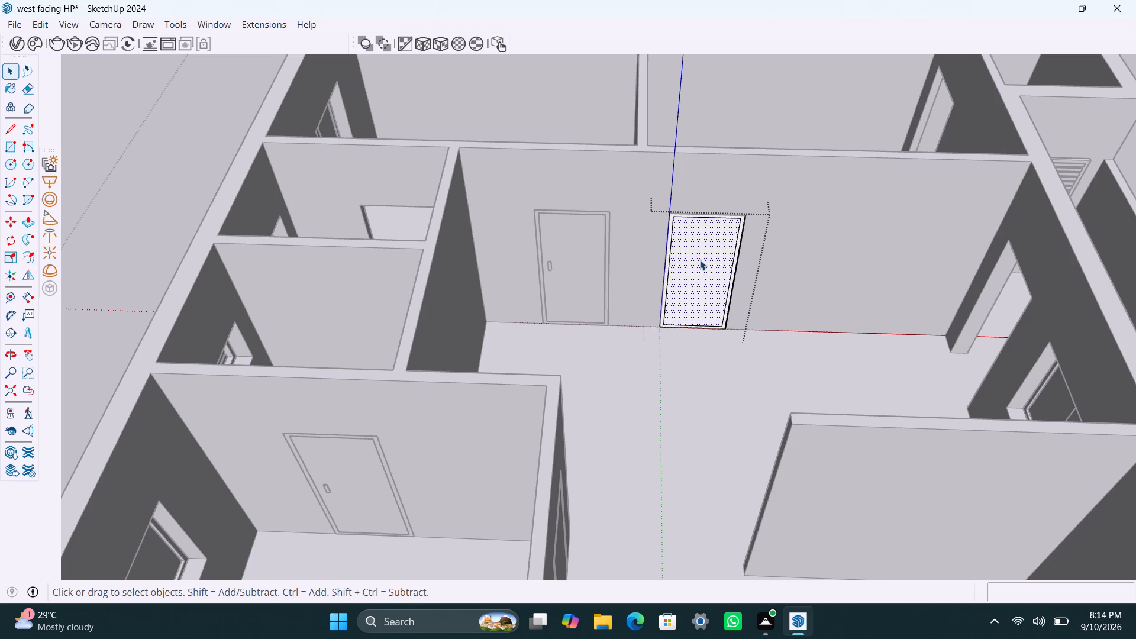
key(Delete)
Push/pull the second hall door's frame face by 2.5".
scroll(648, 304, up, 10)
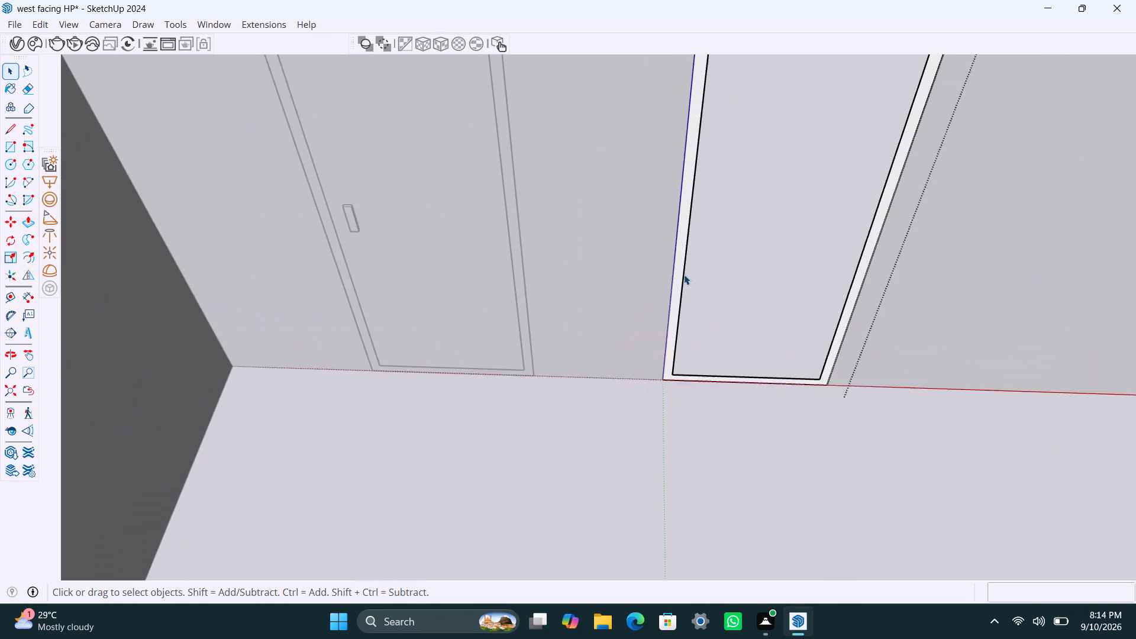
click(680, 249)
key(p)
click(680, 249)
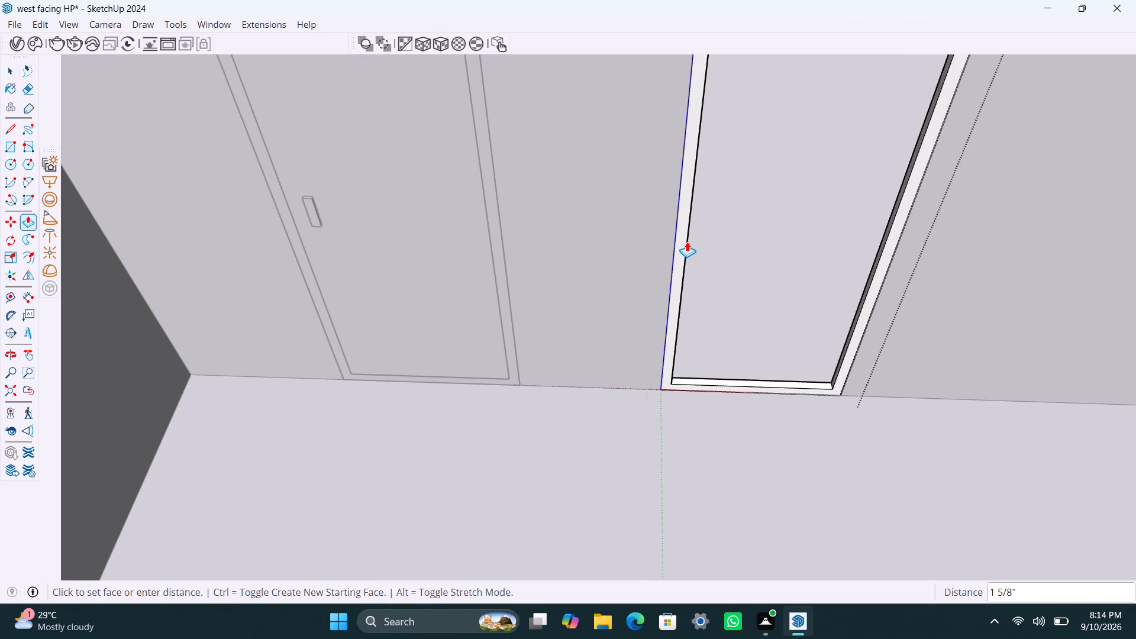
text(2.5")
key(Return)
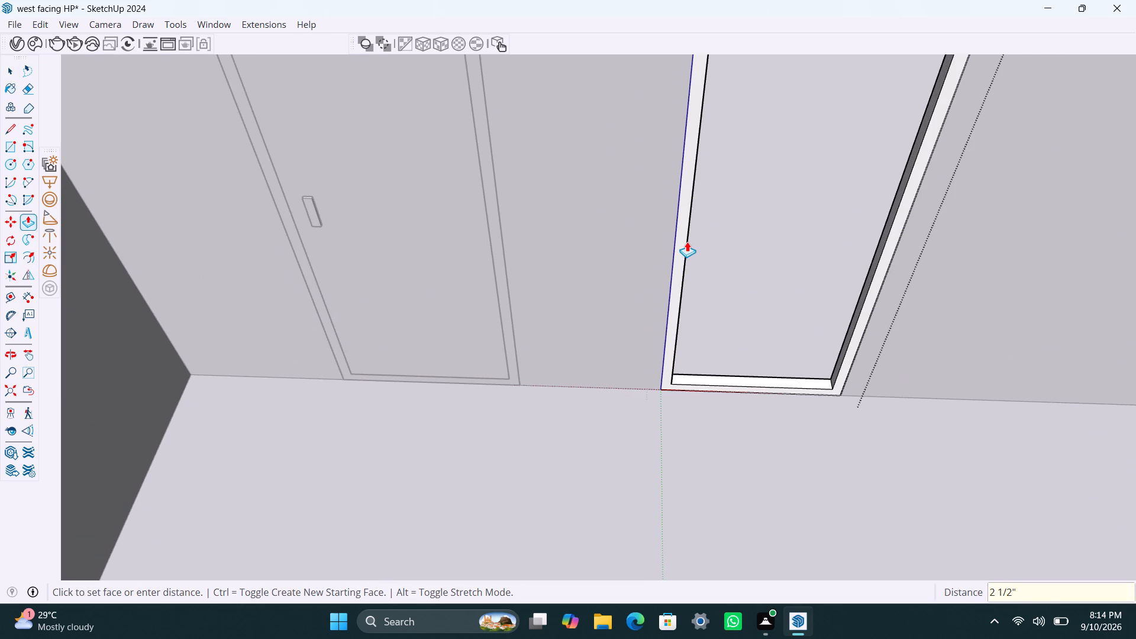
key(space)
Draw a panel rectangle about 6' 8" by 2' 8" inside the second hall door's frame and make it a group.
scroll(696, 329, down, 5)
key(r)
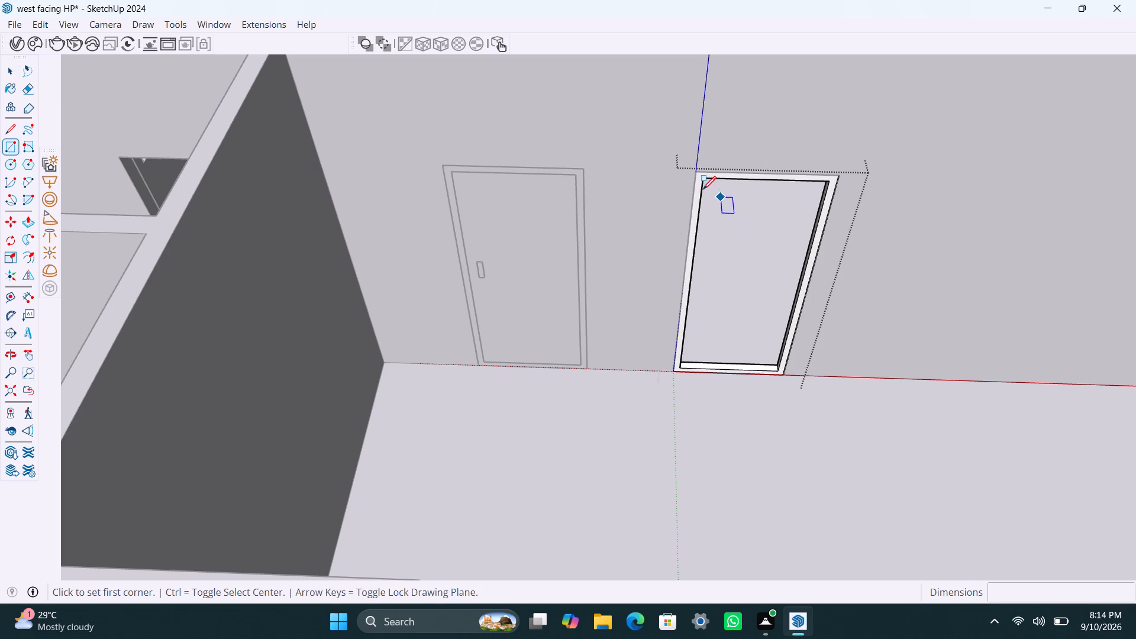
click(703, 183)
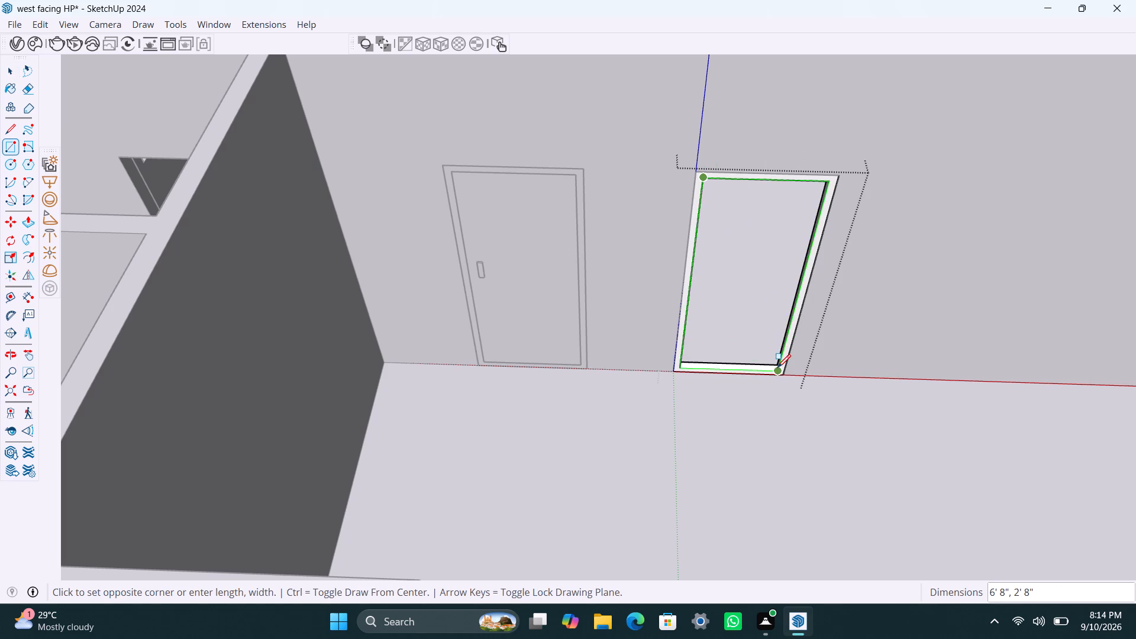
click(777, 368)
key(space)
drag(743, 276, 743, 282)
click(743, 283)
double_click(743, 286)
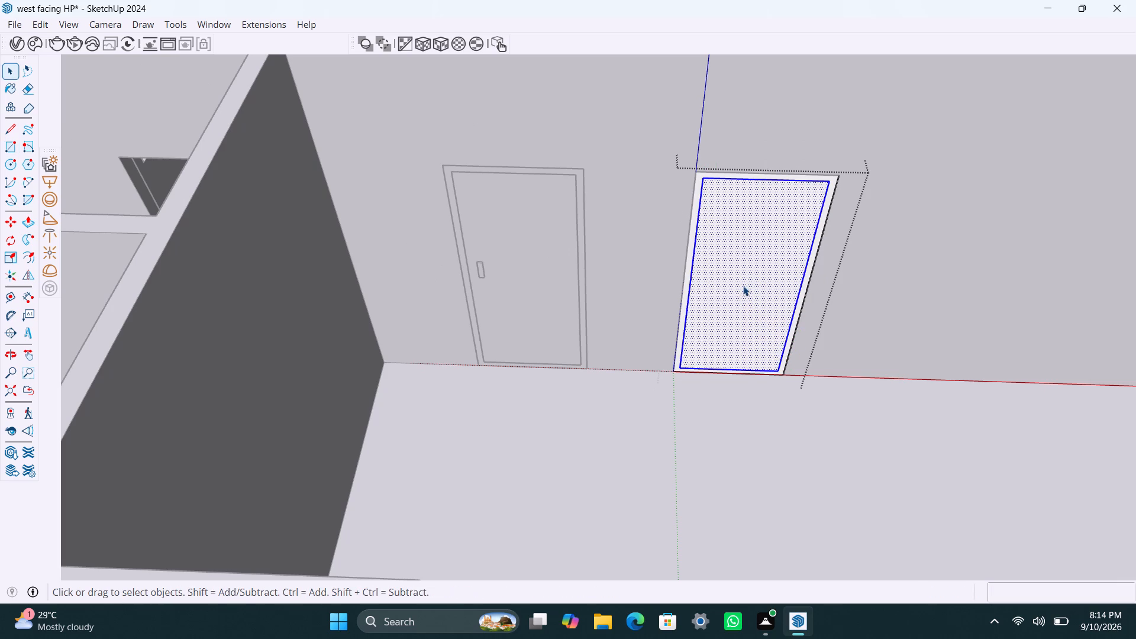
right_click(744, 285)
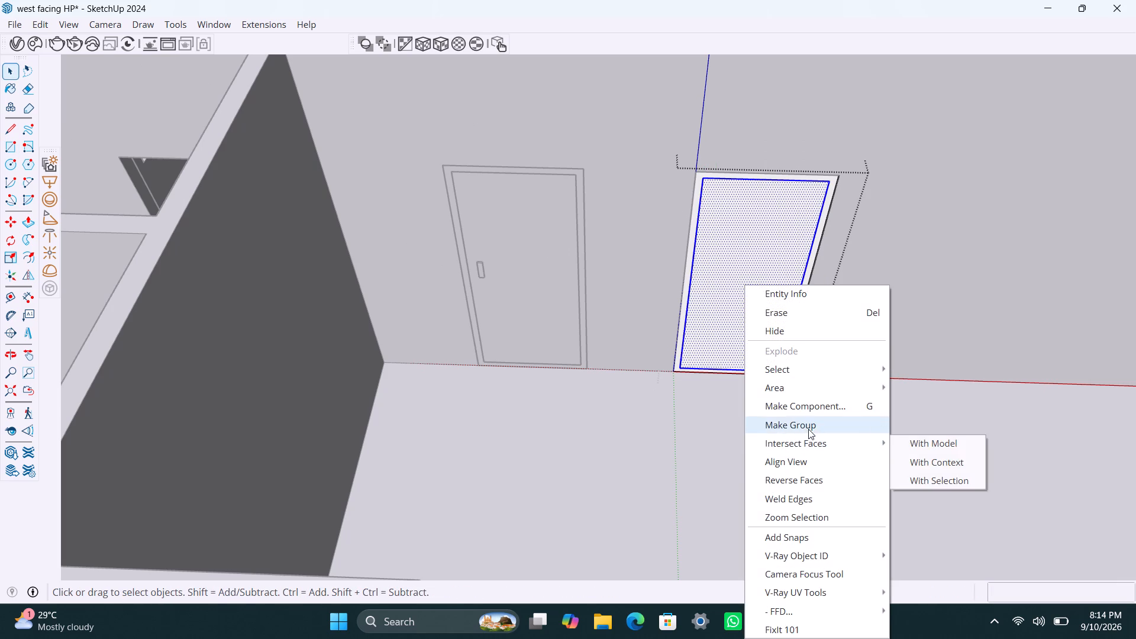
click(809, 428)
Open the second hall door's panel group and push/pull its face by 18 mm.
triple_click(734, 296)
key(p)
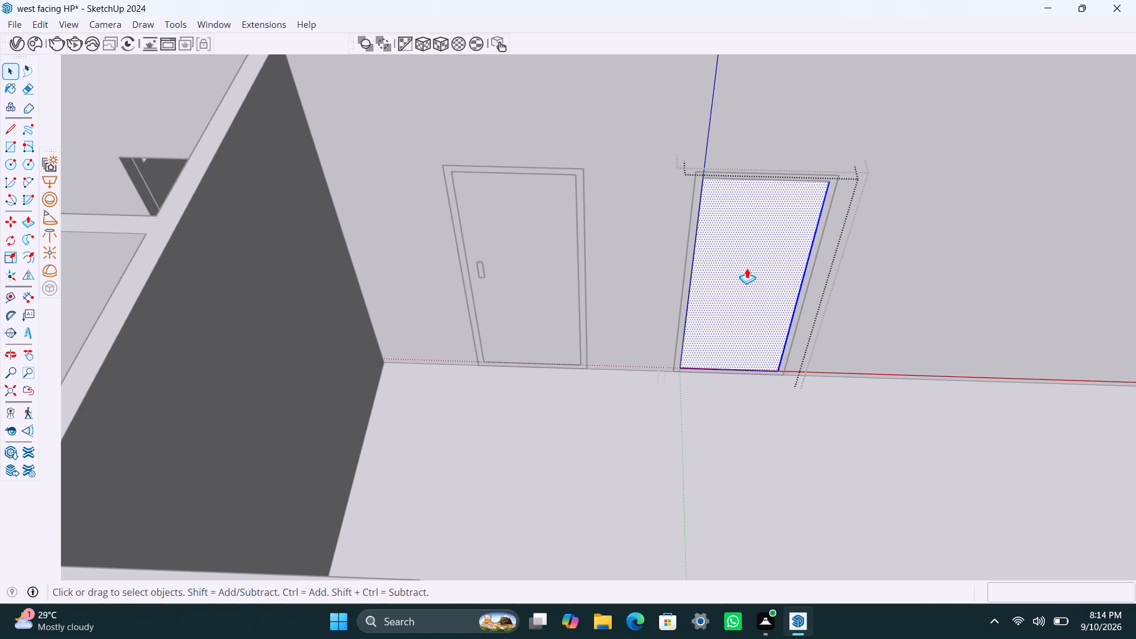
click(747, 268)
text(18mm)
key(Return)
key(space)
Draw an upright handle rectangle about 5" by 1 5/16" near the panel's side edge and make it a group.
key(r)
scroll(711, 282, up, 2)
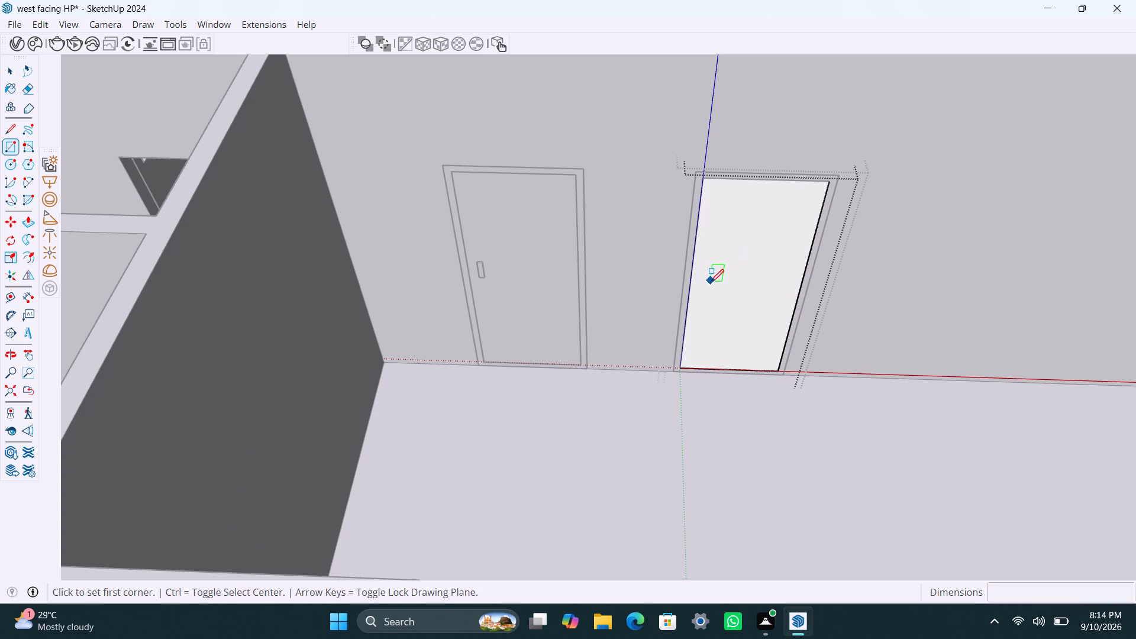
click(705, 269)
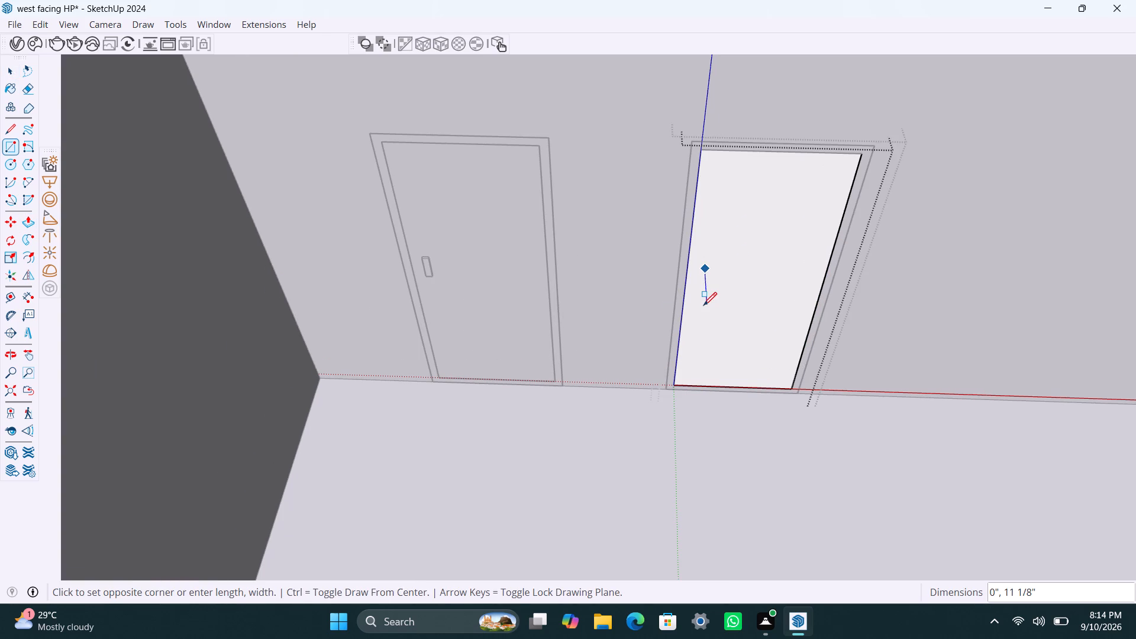
scroll(708, 289, up, 3)
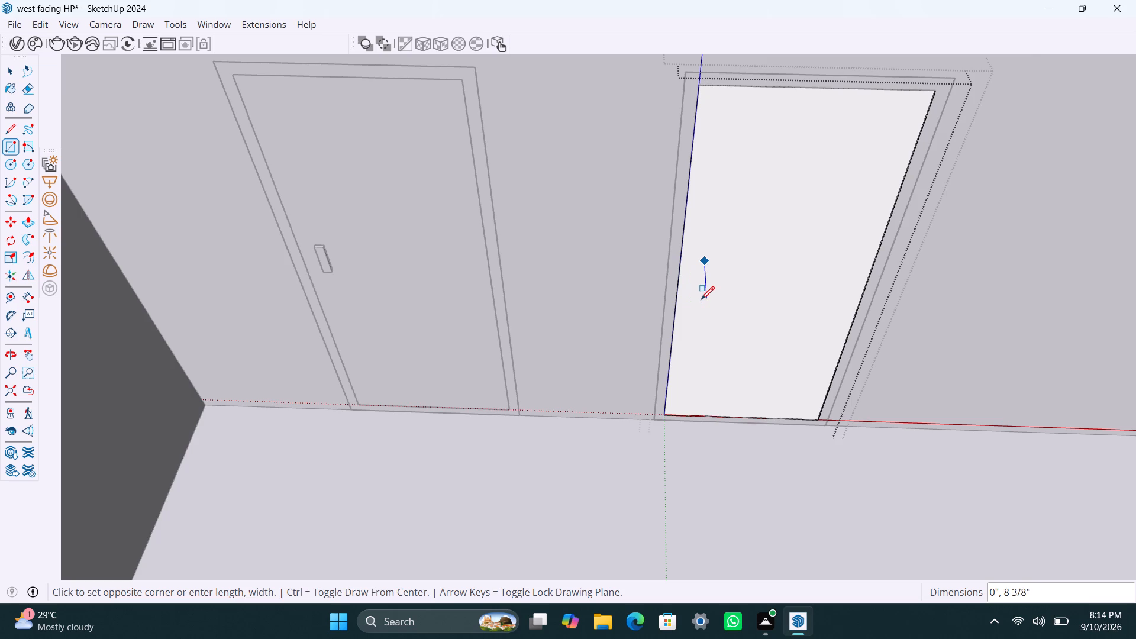
scroll(702, 299, up, 3)
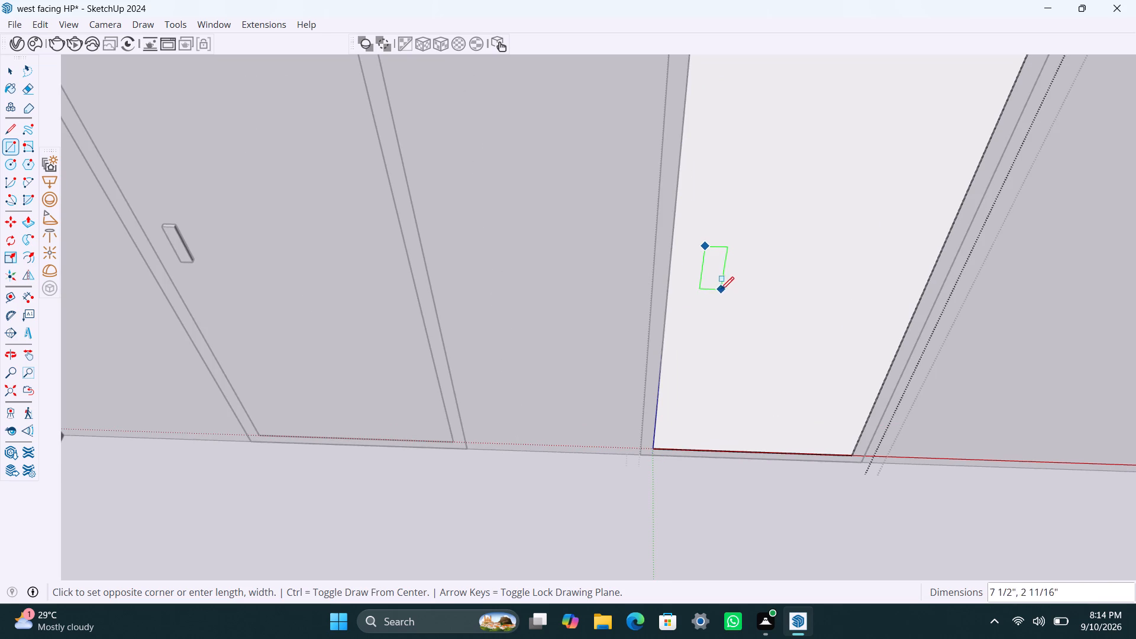
scroll(720, 291, up, 5)
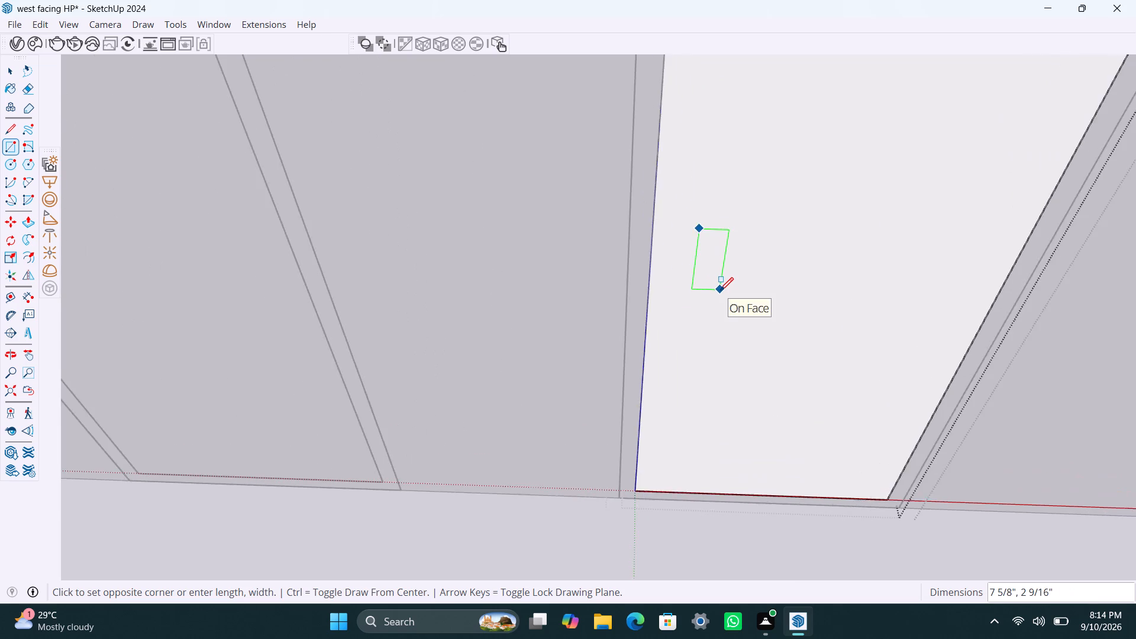
scroll(720, 291, up, 2)
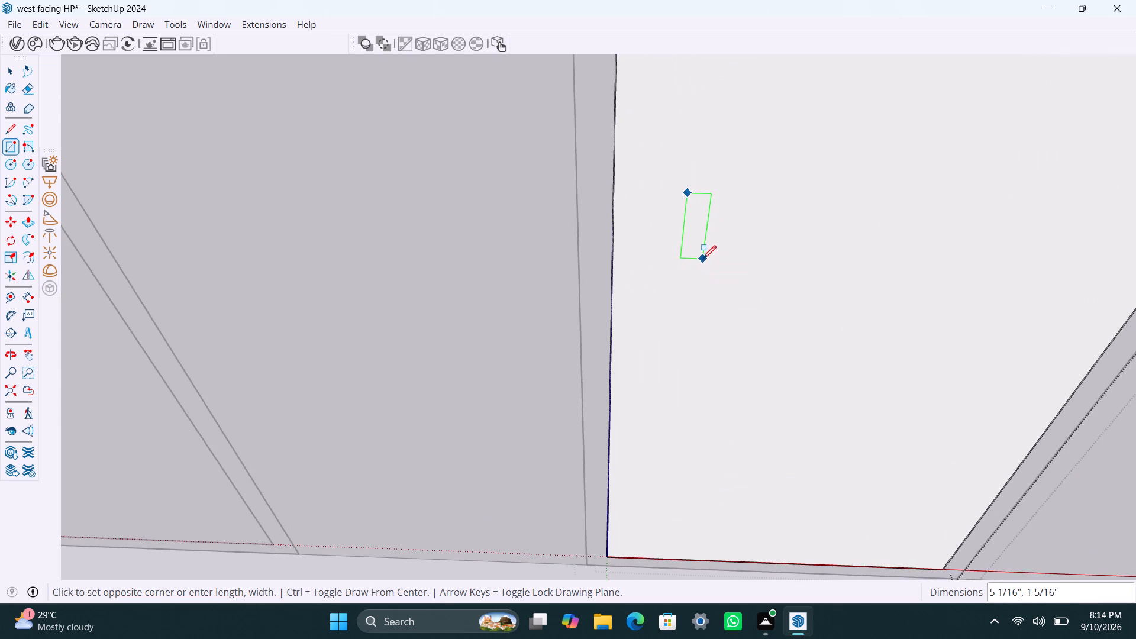
click(703, 259)
key(space)
double_click(690, 240)
right_click(690, 240)
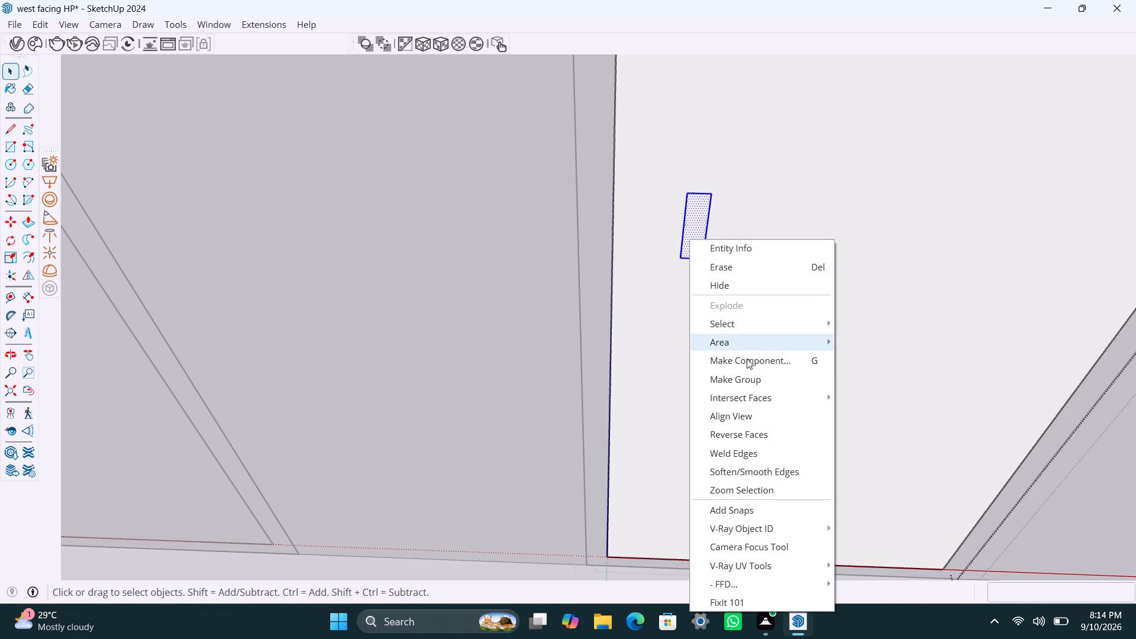
click(747, 376)
Open the second hall door's handle group and push/pull its face by 0.5".
triple_click(689, 229)
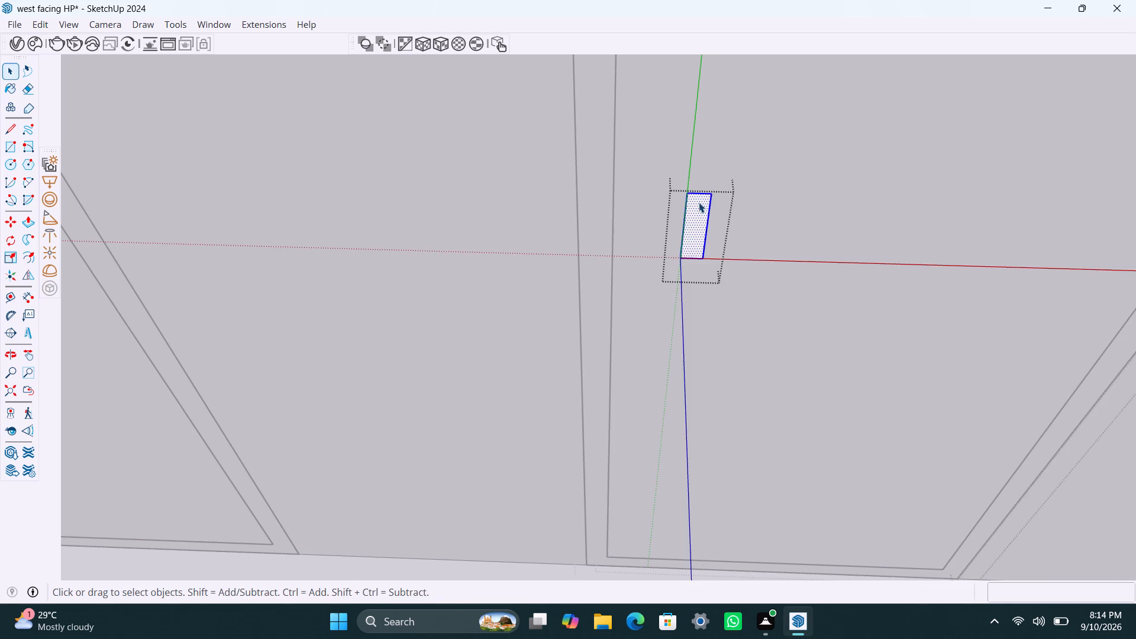
key(p)
click(699, 202)
text(0.5")
key(Return)
key(space)
scroll(663, 281, down, 5)
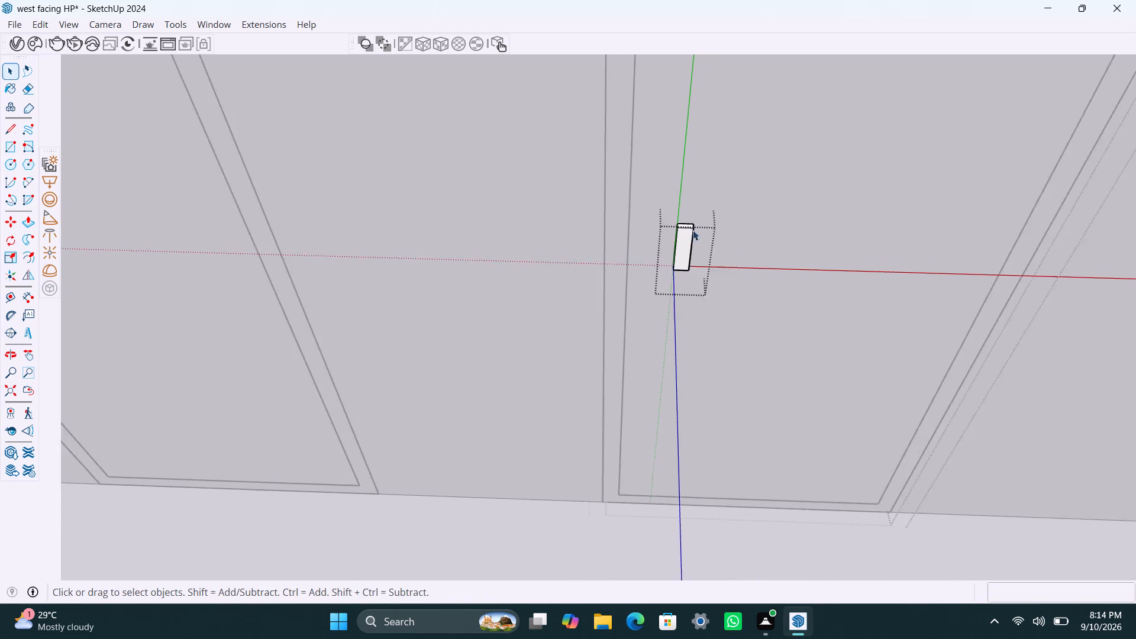
scroll(693, 230, down, 10)
click(754, 403)
Close the second hall door's open nested groups.
scroll(714, 365, down, 9)
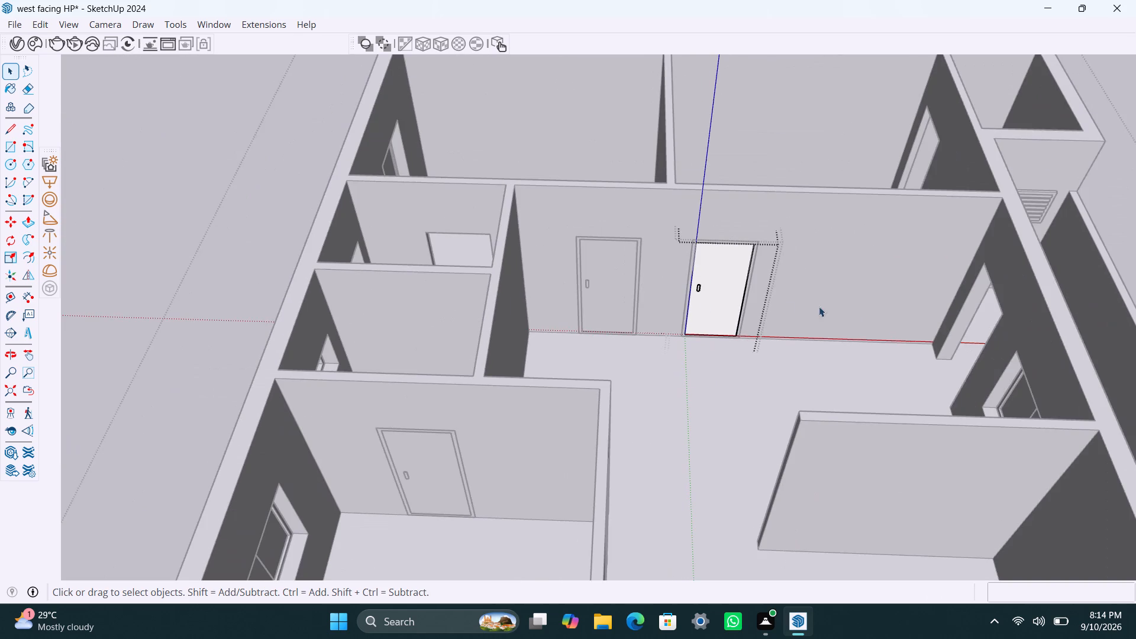
scroll(718, 363, down, 2)
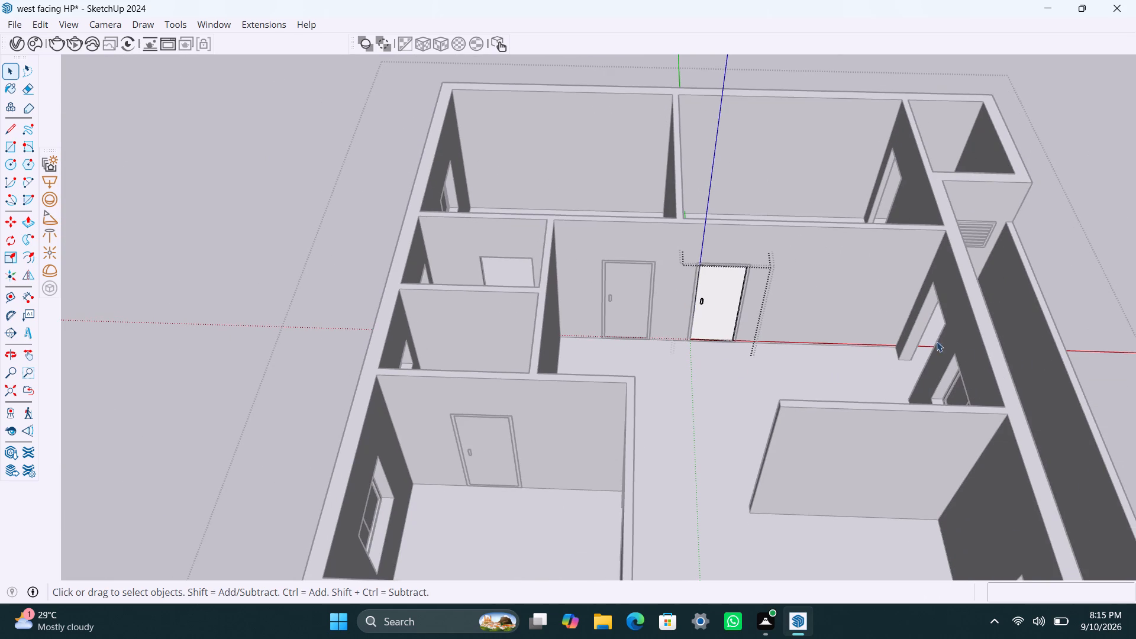
scroll(715, 236, down, 2)
scroll(653, 196, up, 3)
scroll(842, 311, down, 3)
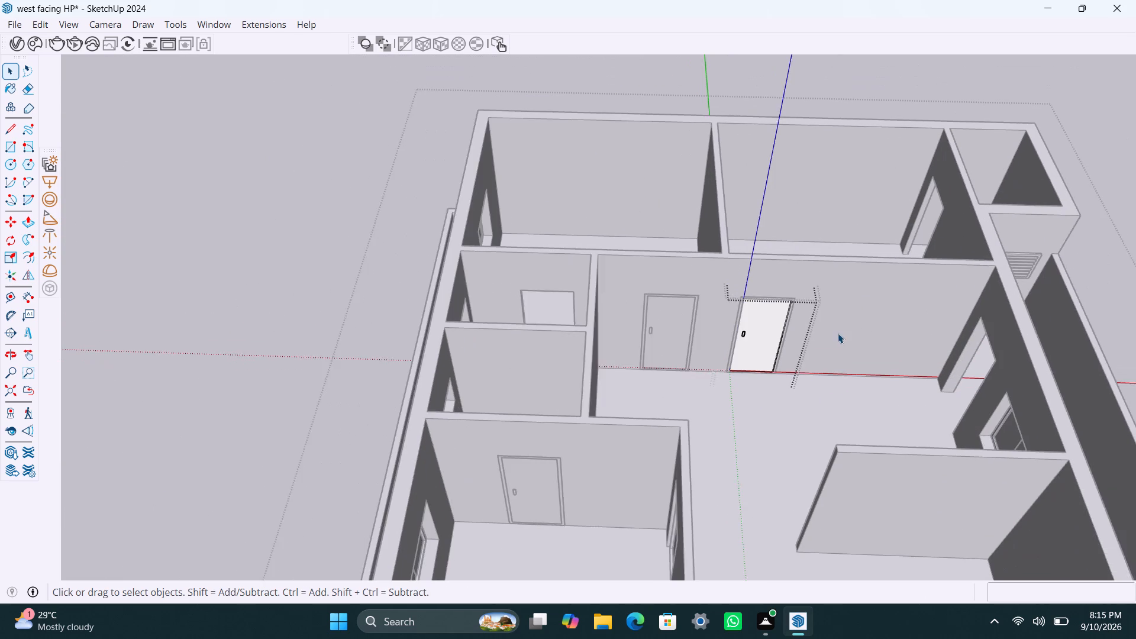
middle_drag(668, 309, 1120, 346)
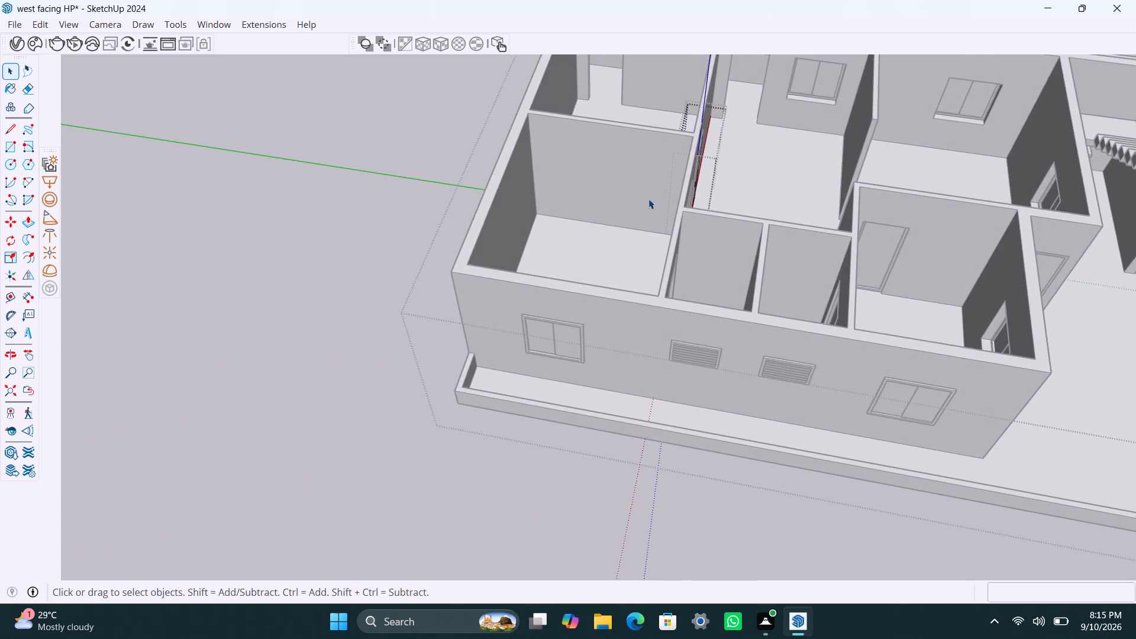
scroll(642, 201, down, 2)
shift+middle_drag(556, 203, 609, 414)
click(319, 272)
double_click(372, 282)
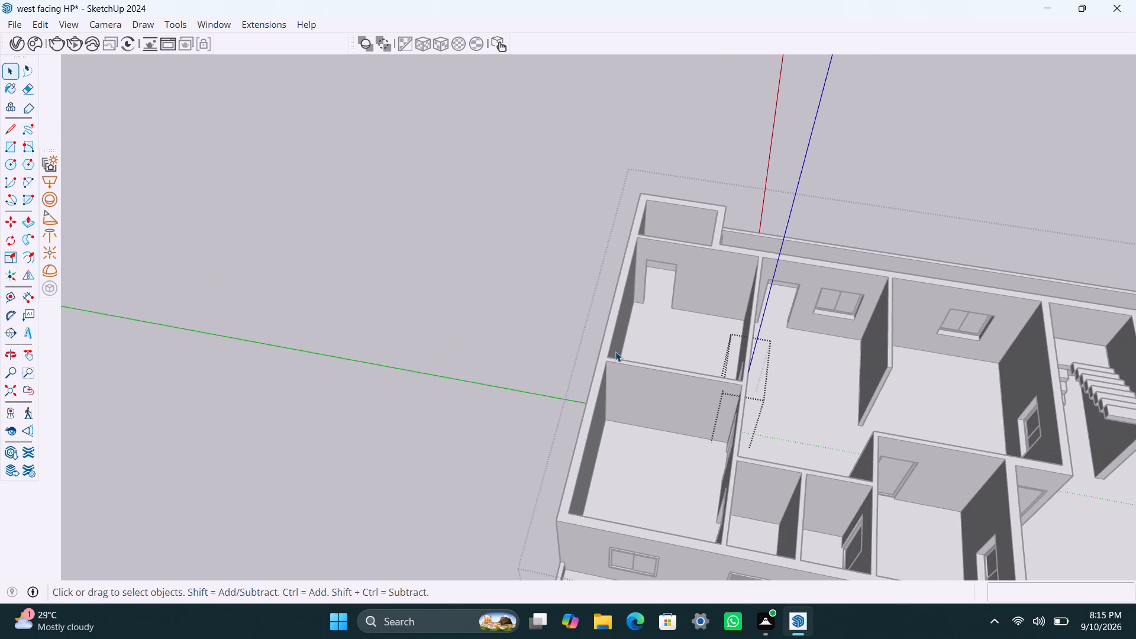
click(437, 328)
Draw a 7' by 3' rectangle across the bedroom's doorway to the small attached corner room and make it a group.
scroll(676, 349, up, 1)
middle_drag(747, 356, 823, 375)
scroll(661, 235, up, 4)
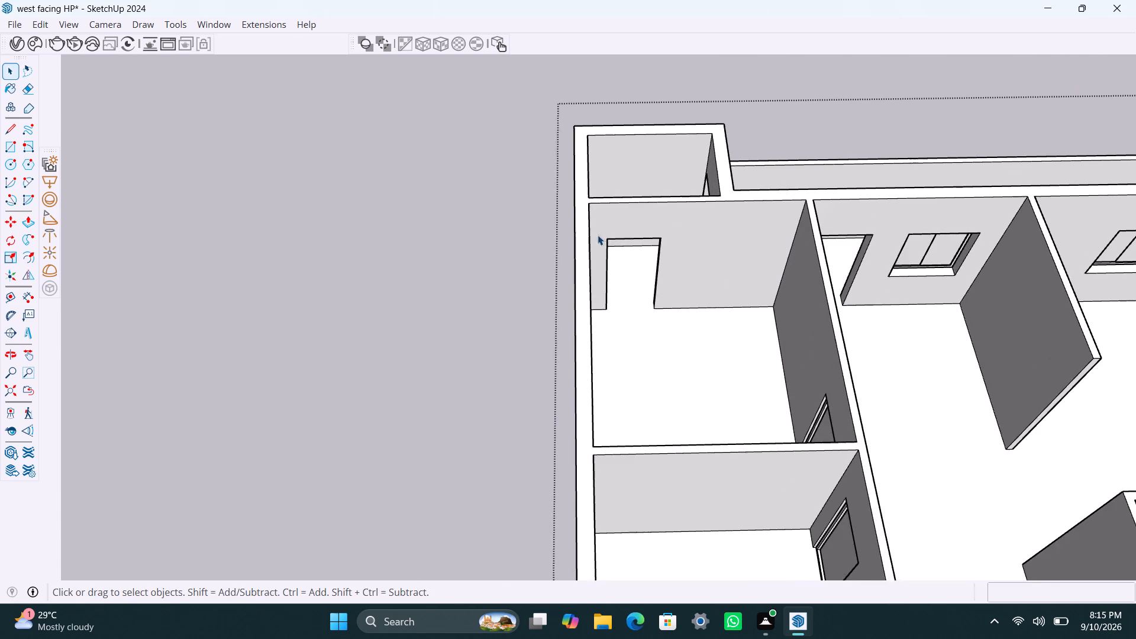
middle_drag(583, 222, 535, 169)
scroll(618, 205, up, 4)
key(r)
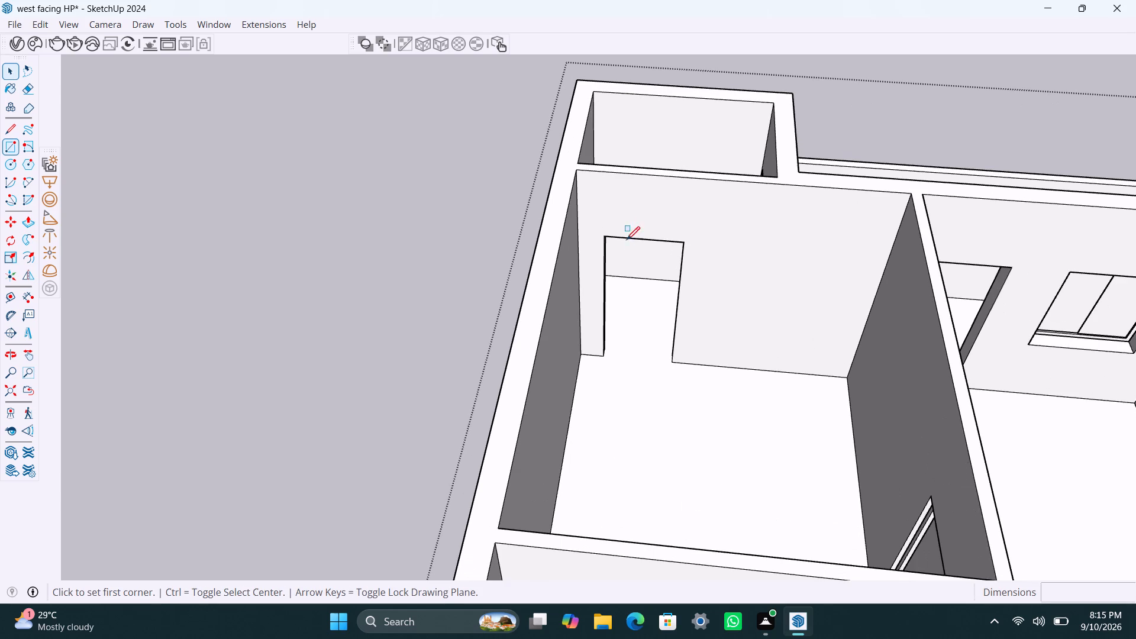
drag(604, 235, 608, 243)
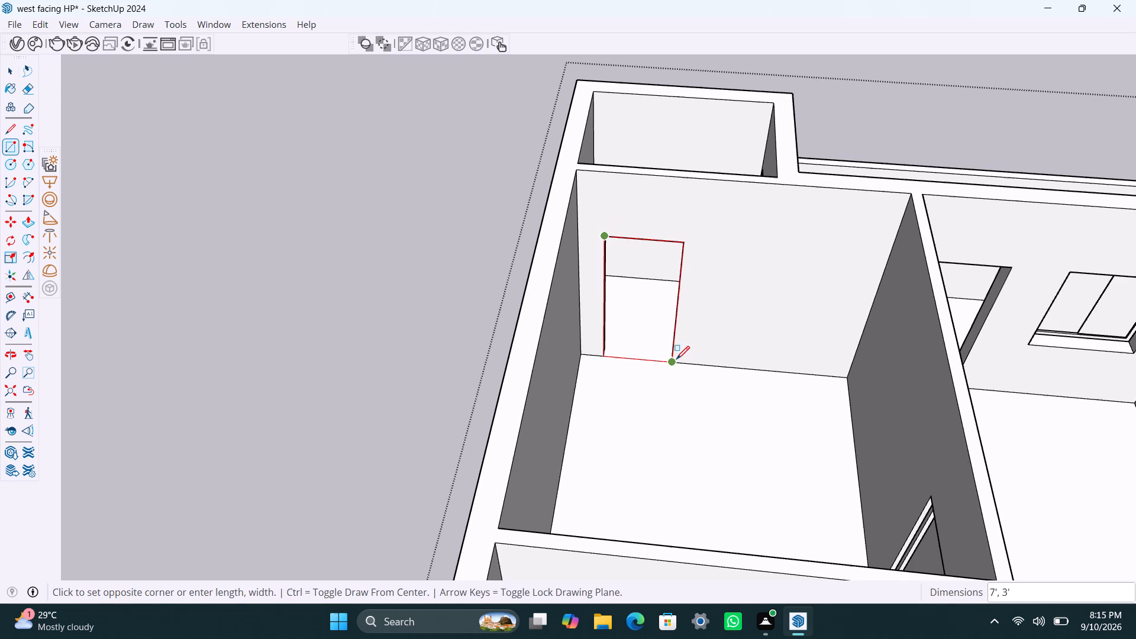
click(676, 359)
key(space)
double_click(630, 318)
right_click(630, 318)
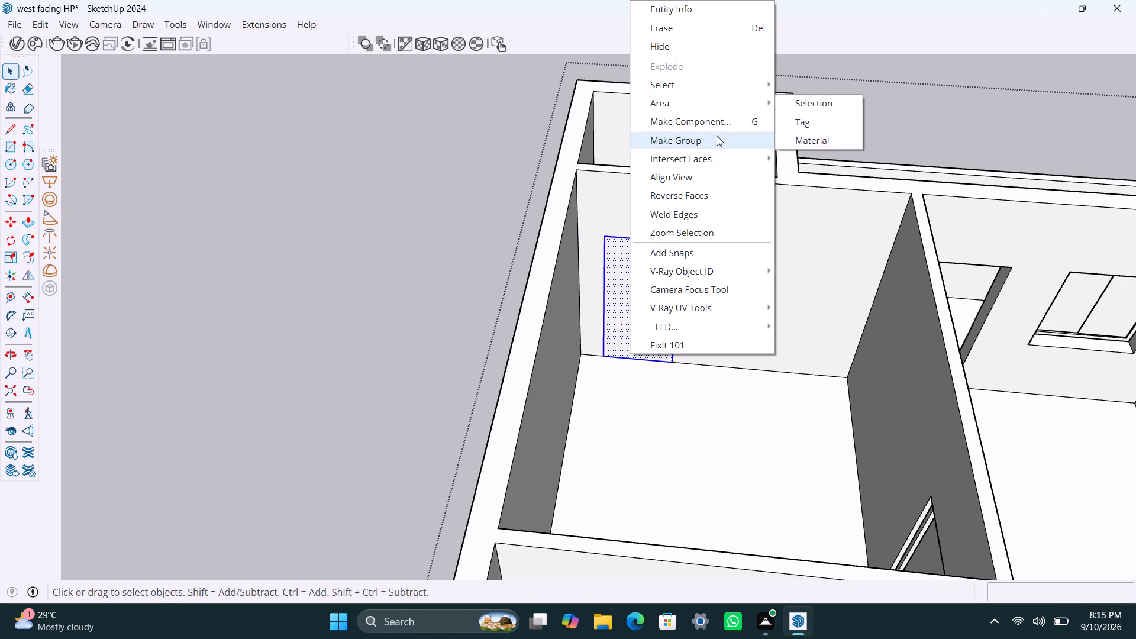
click(717, 135)
Open the new door group, offset its outline 2" inward, and delete the inner face to leave a frame.
triple_click(624, 305)
key(f)
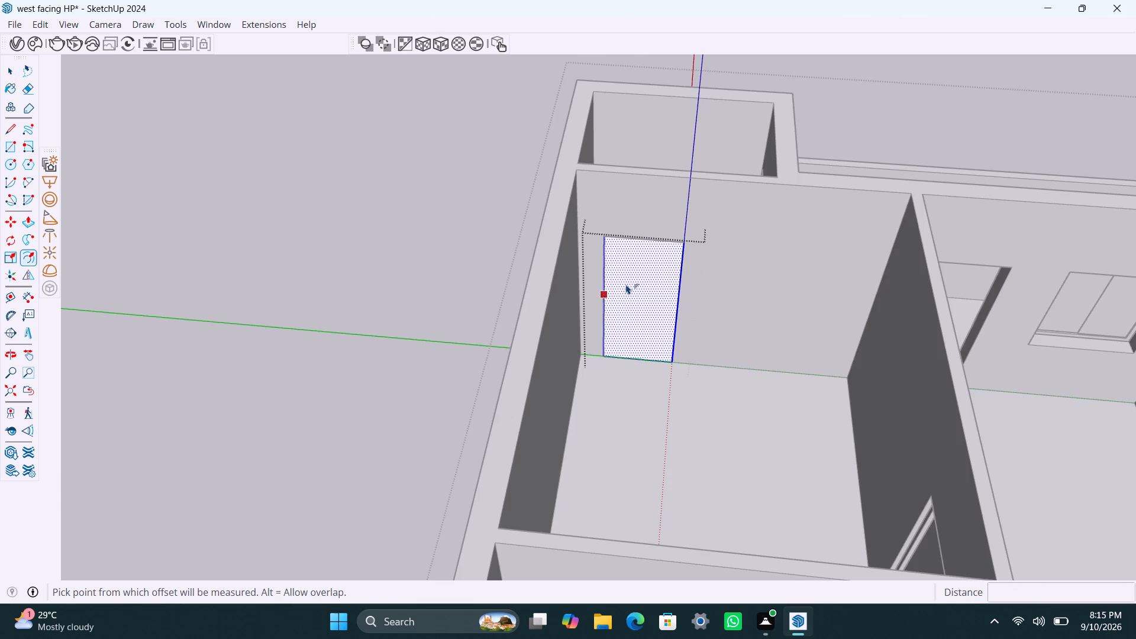
click(626, 284)
text(2")
key(Return)
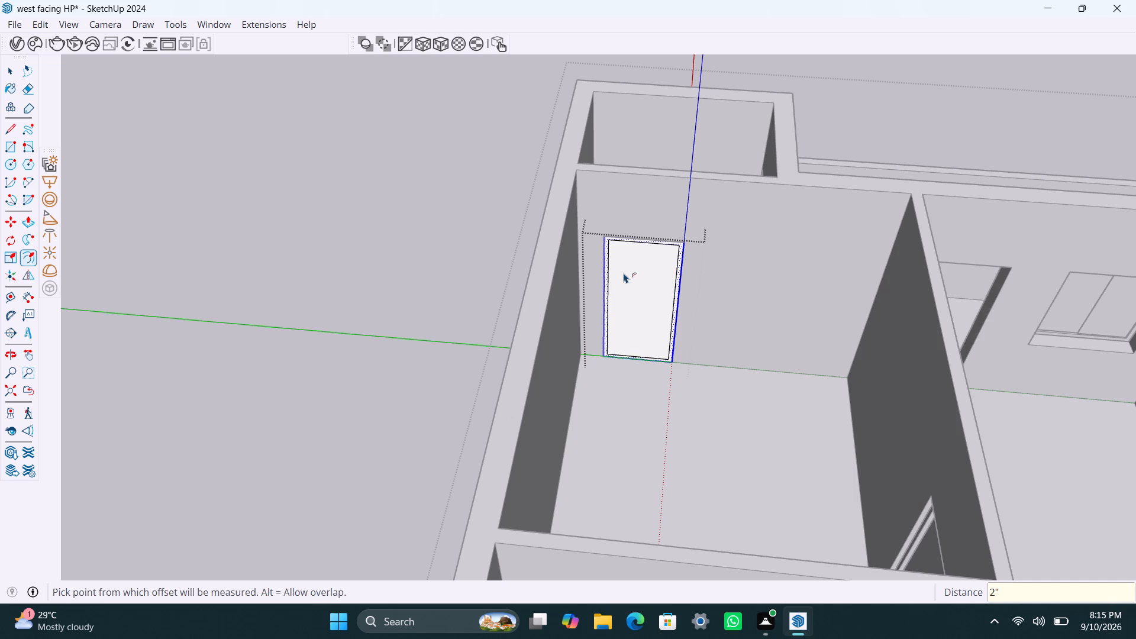
key(space)
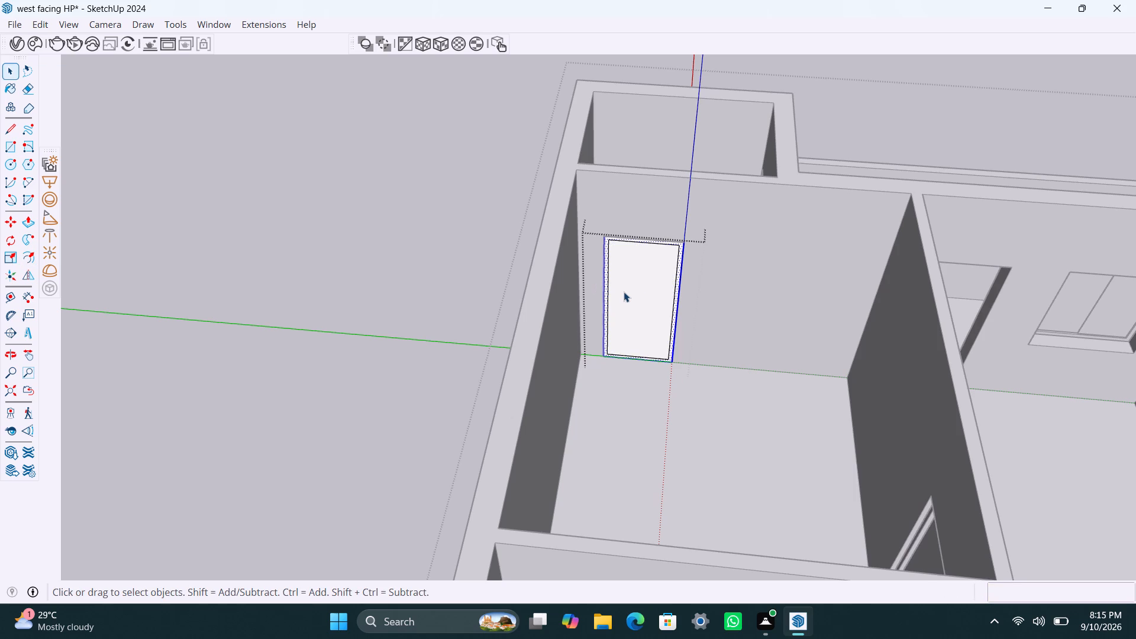
key(space)
click(619, 293)
key(Delete)
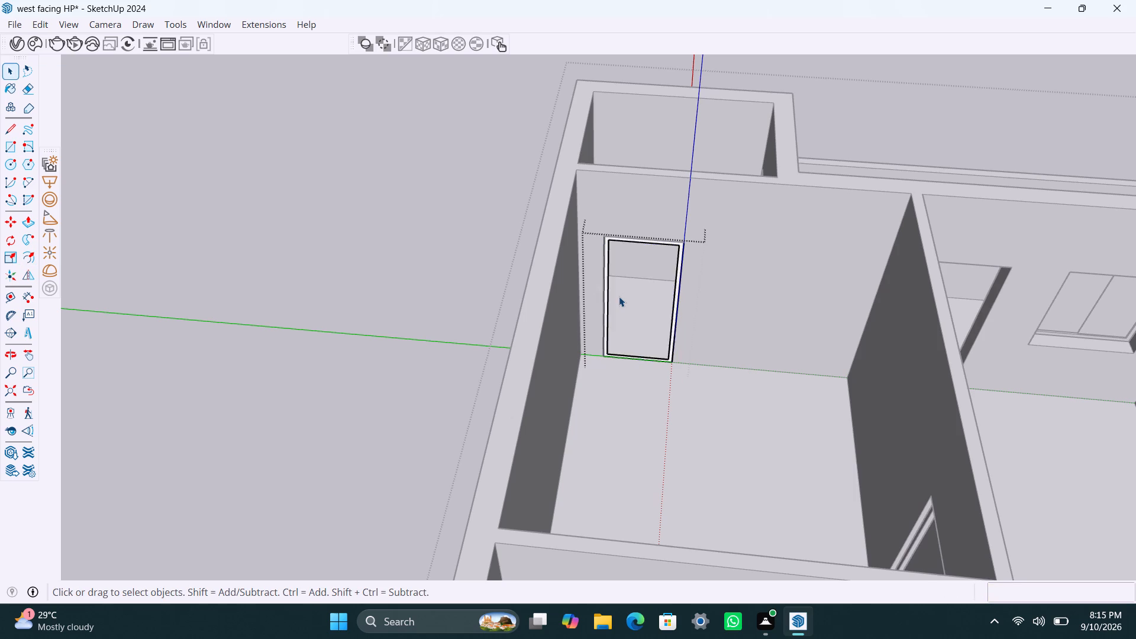
Push/pull the door frame face by 2.5".
scroll(619, 296, up, 9)
click(596, 301)
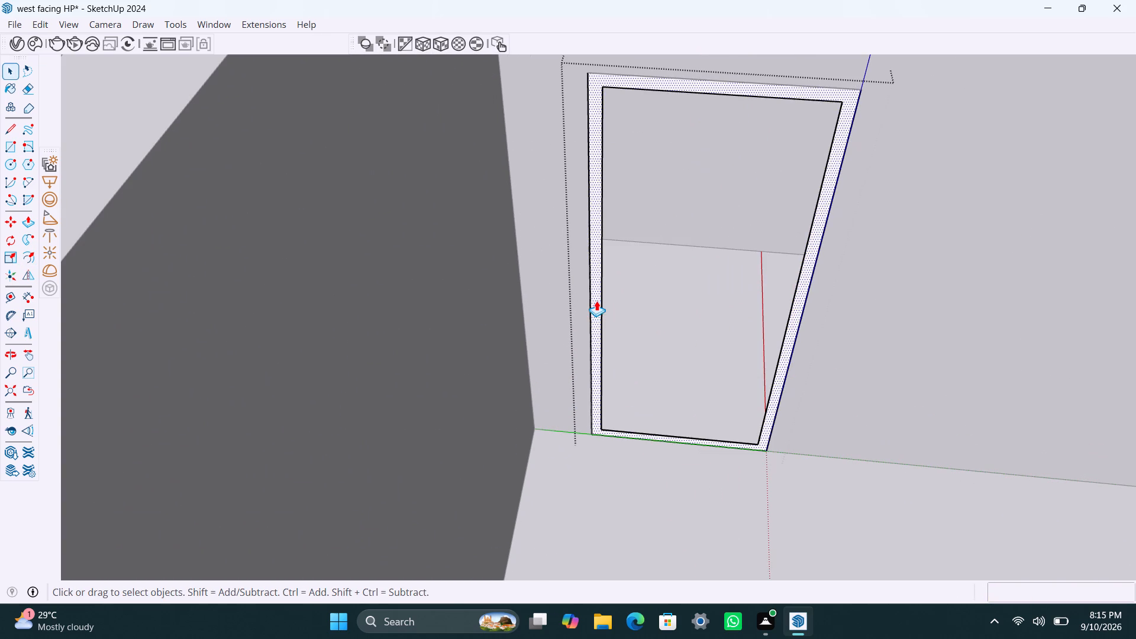
key(p)
click(596, 301)
text(2.5")
key(Return)
key(space)
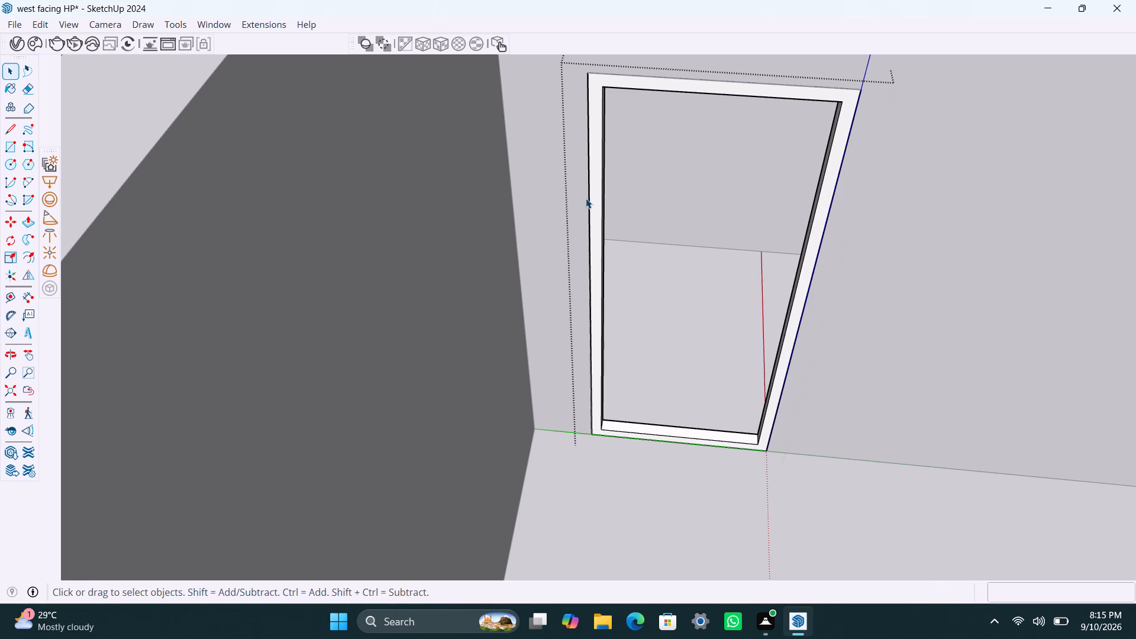
Draw a panel rectangle filling the inside of this door's frame and make it a group.
key(r)
click(606, 95)
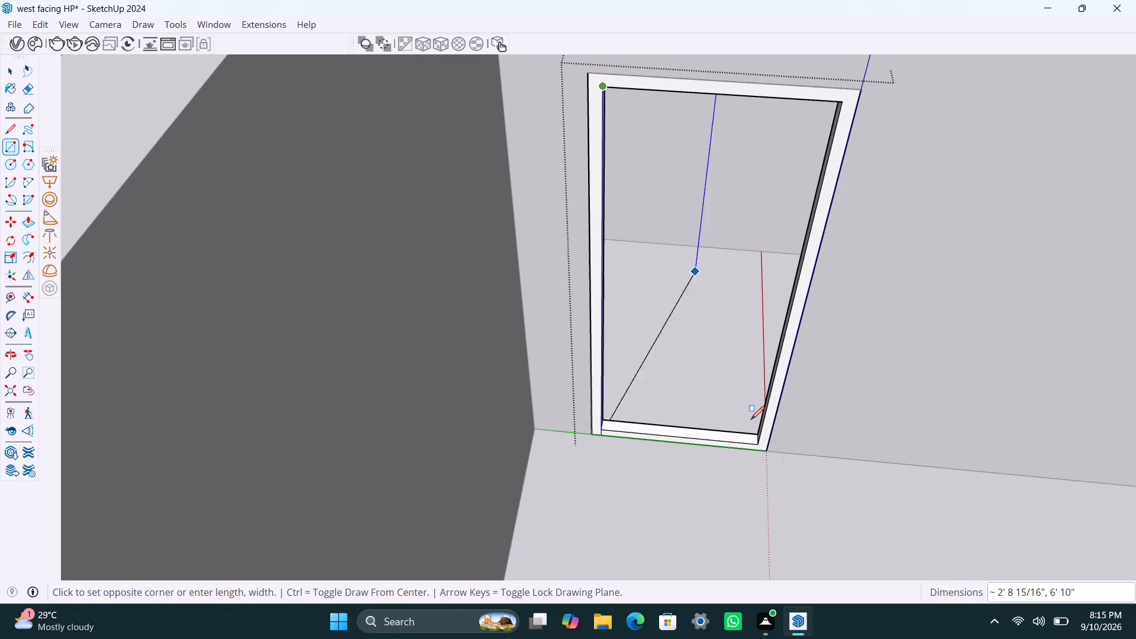
click(753, 442)
key(space)
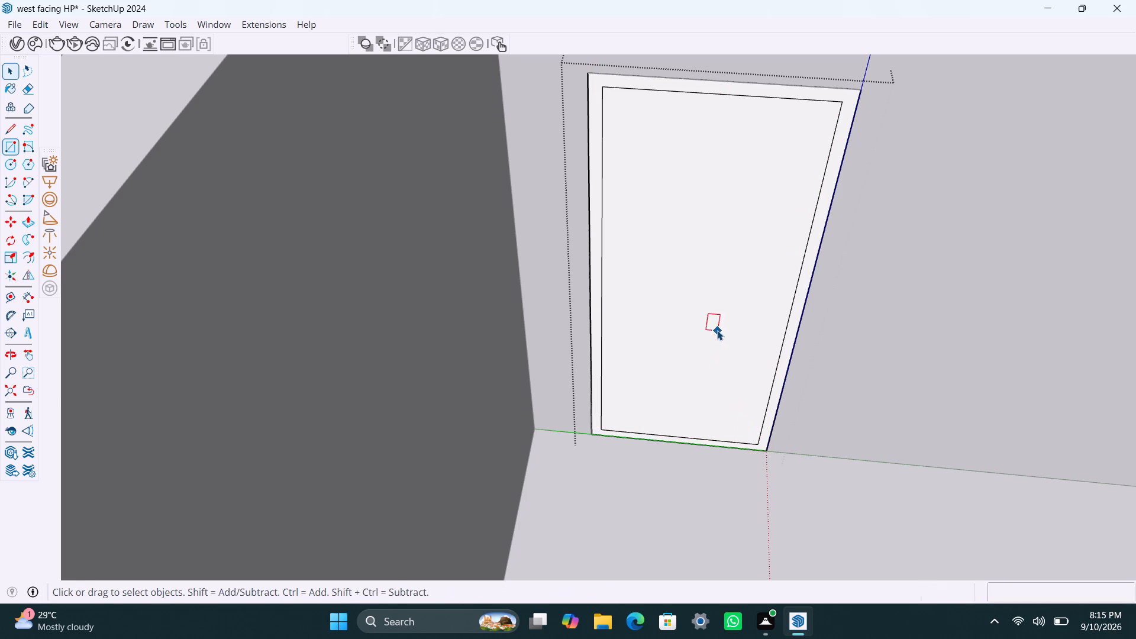
double_click(717, 330)
right_click(714, 334)
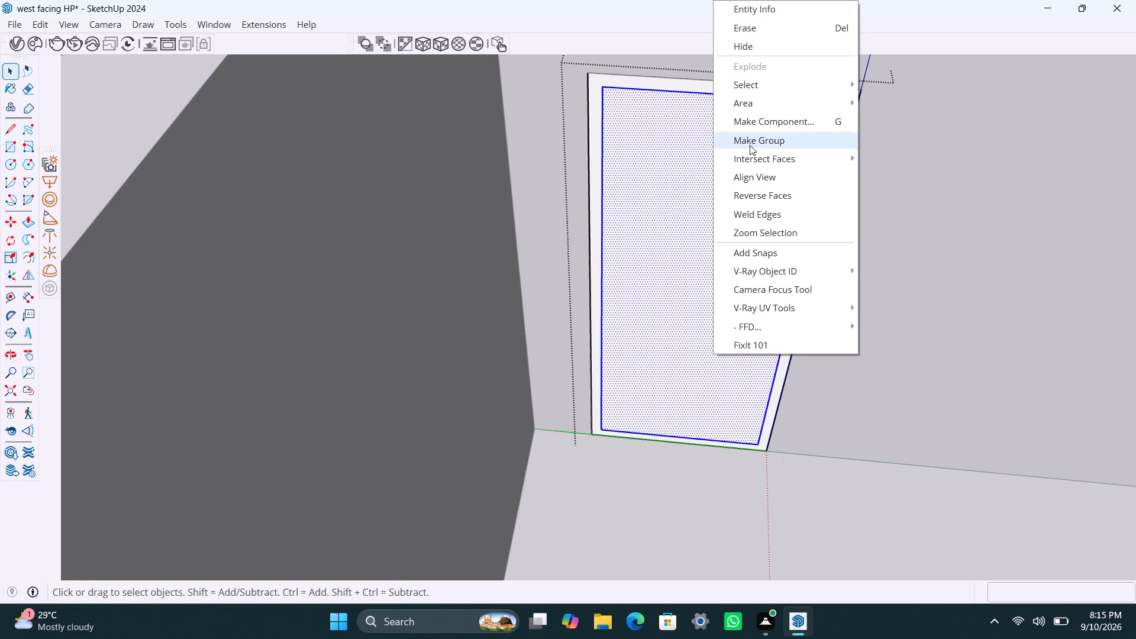
click(750, 144)
Open the door's panel group and push/pull its face by 18 mm.
double_click(712, 229)
drag(722, 203, 761, 176)
key(space)
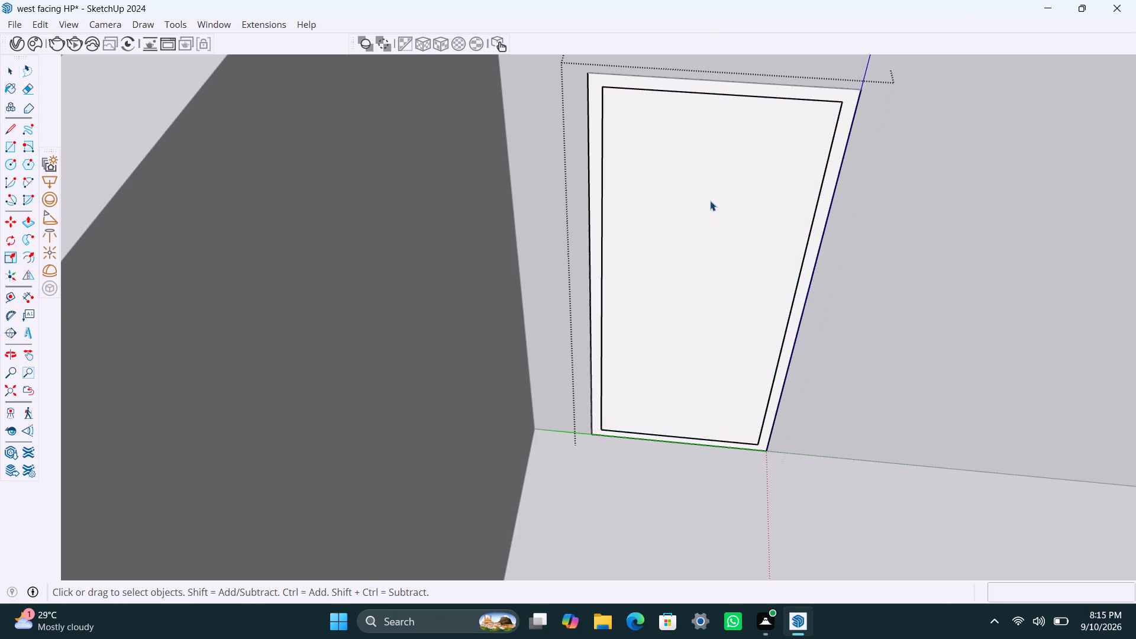
double_click(710, 201)
click(710, 201)
key(p)
click(710, 202)
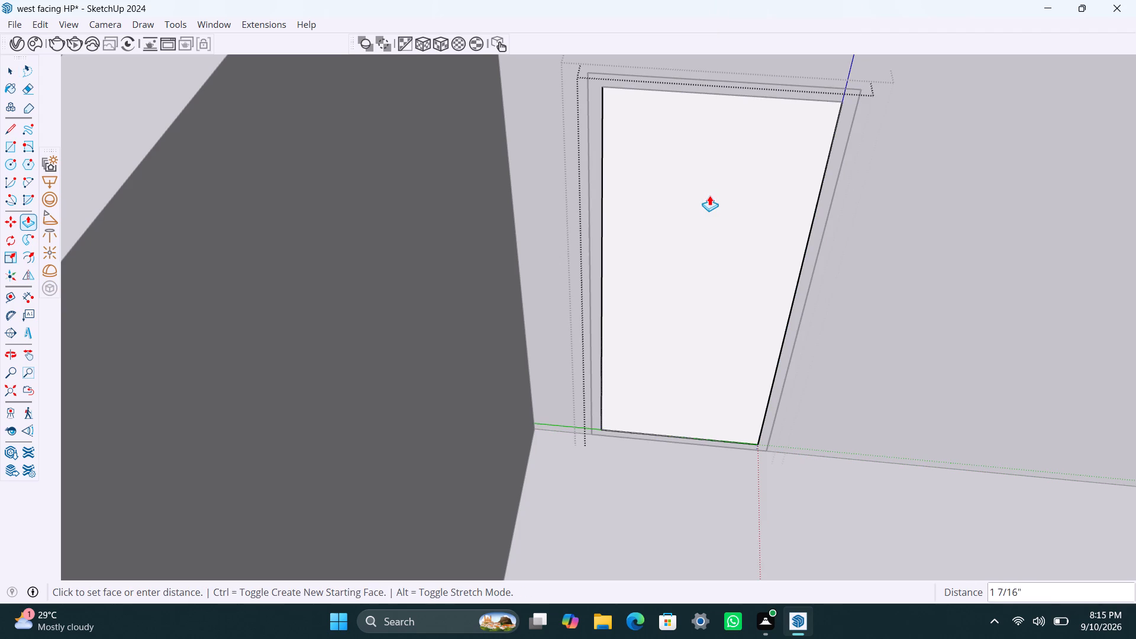
text(18)
text(mm)
key(Return)
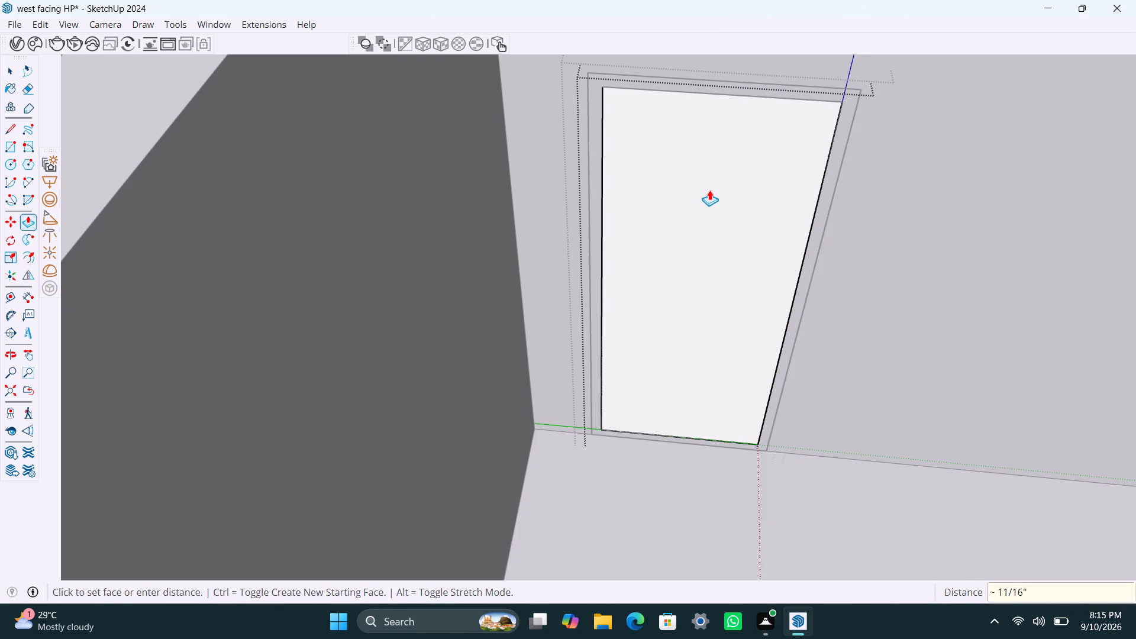
key(space)
Draw an upright handle rectangle about 7" by 1 13/16" near the panel's side edge and make it a group.
key(r)
scroll(614, 286, up, 1)
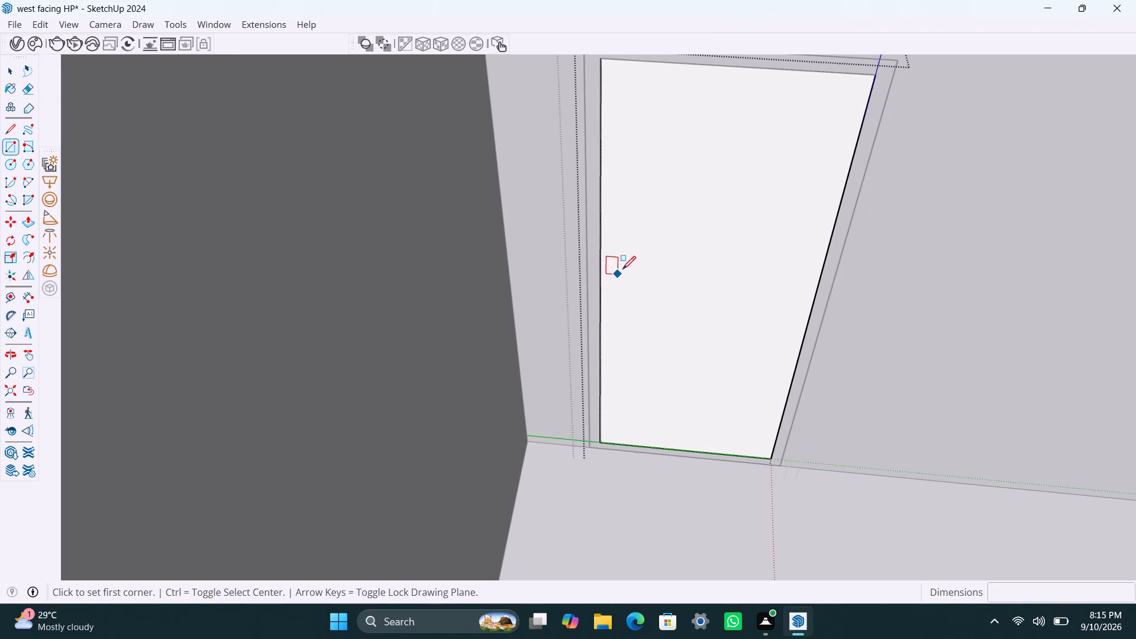
click(622, 263)
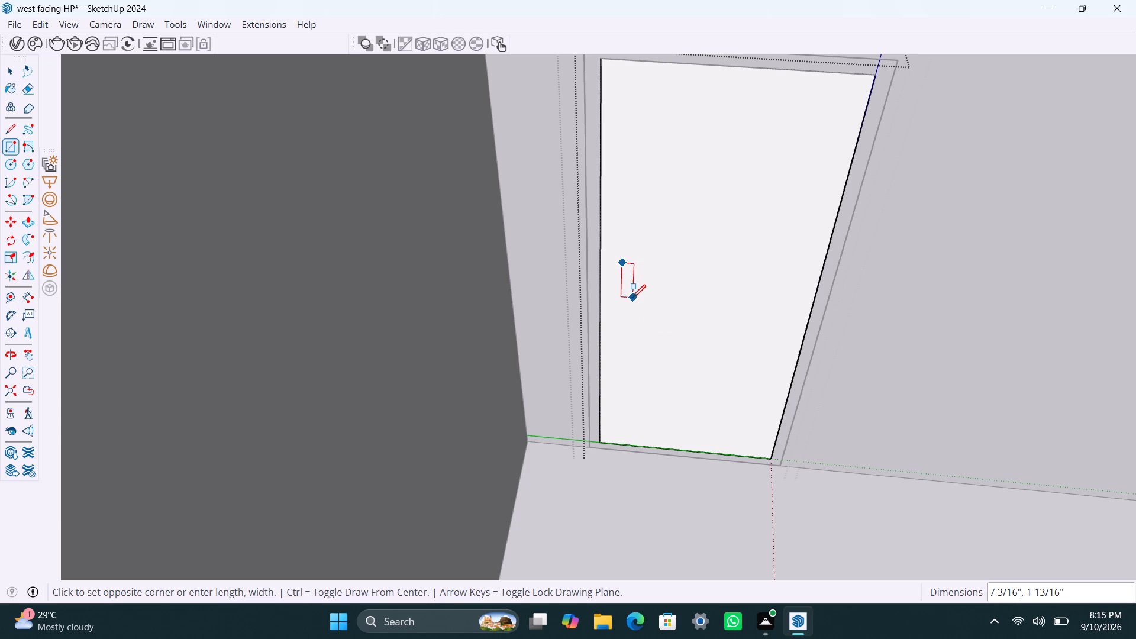
click(632, 298)
key(space)
double_click(625, 288)
right_click(625, 288)
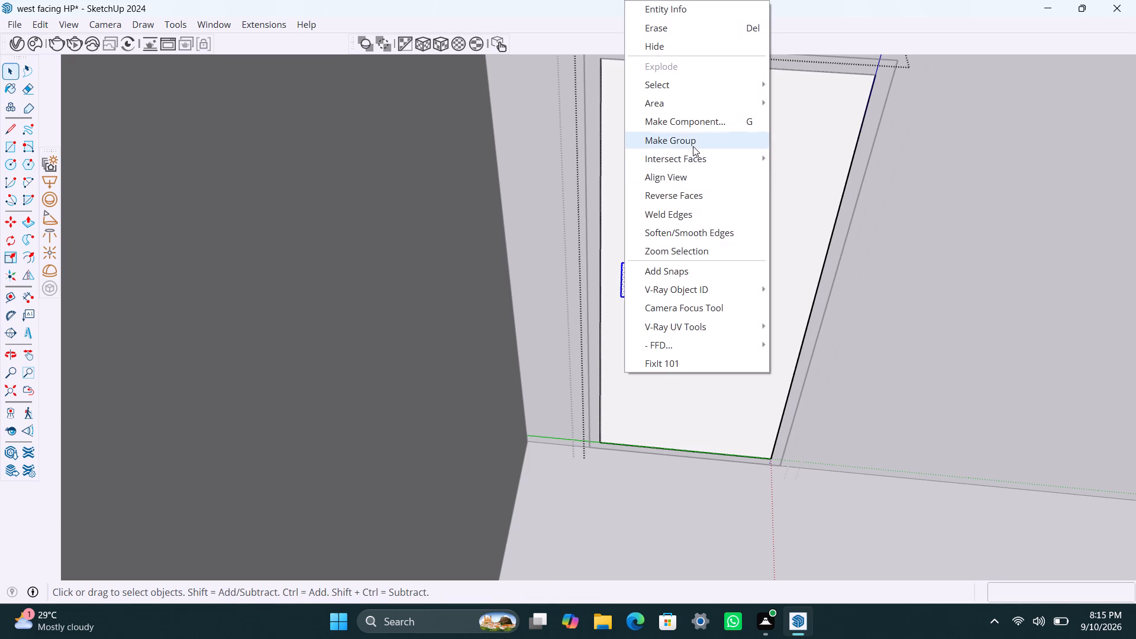
click(694, 146)
Open the door's handle group, push/pull its face by 0.5", and leave the handle group.
triple_click(624, 277)
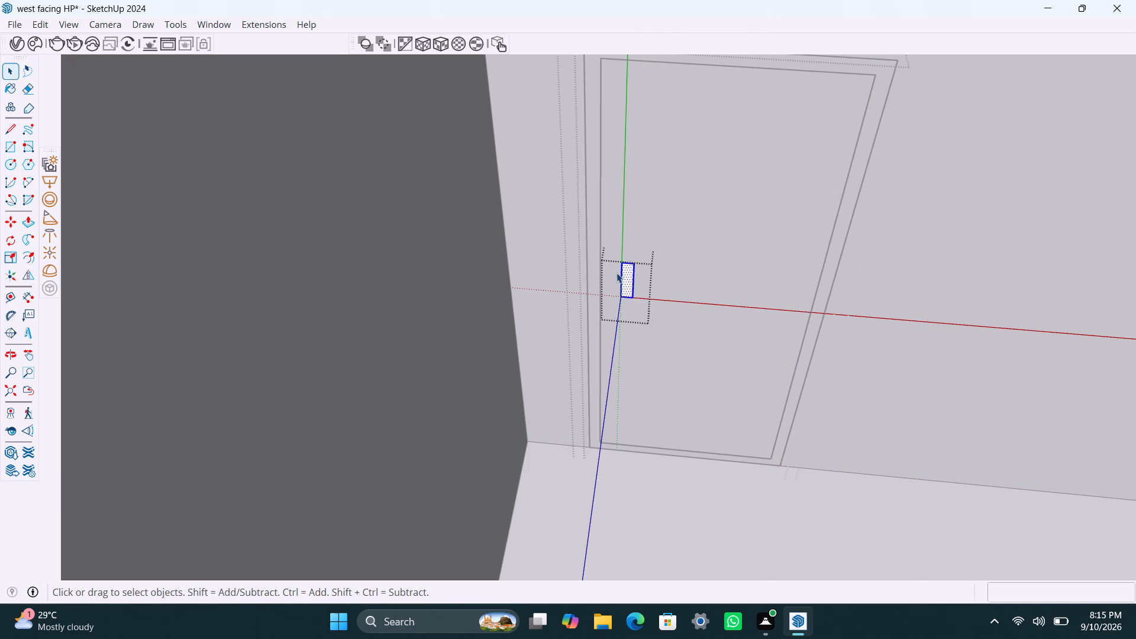
key(p)
click(625, 285)
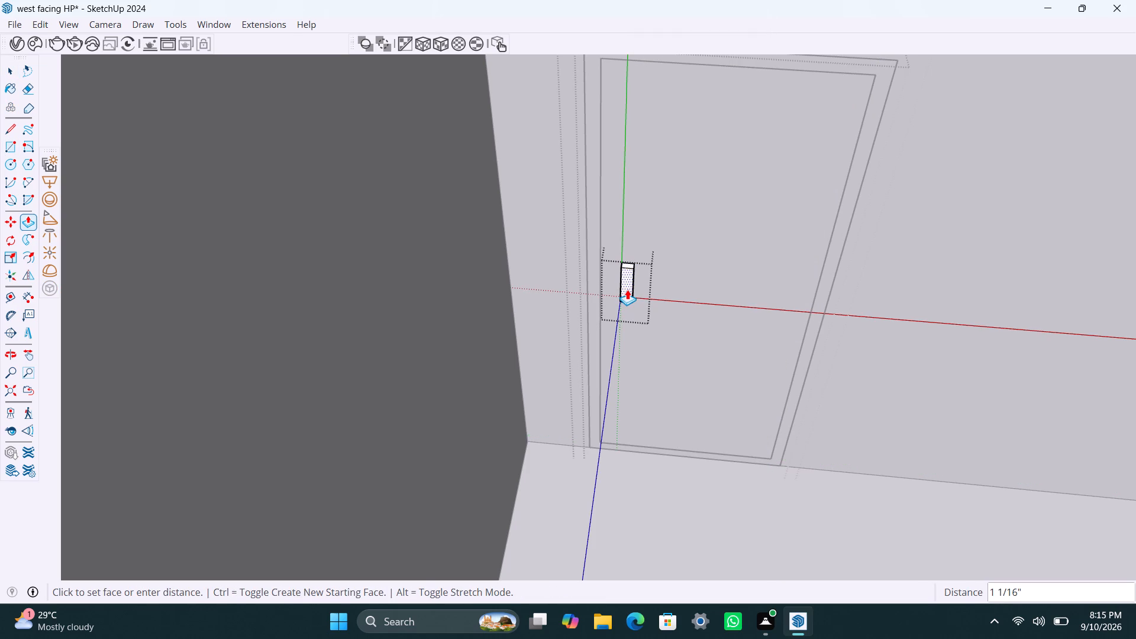
text(0.5")
key(Return)
key(space)
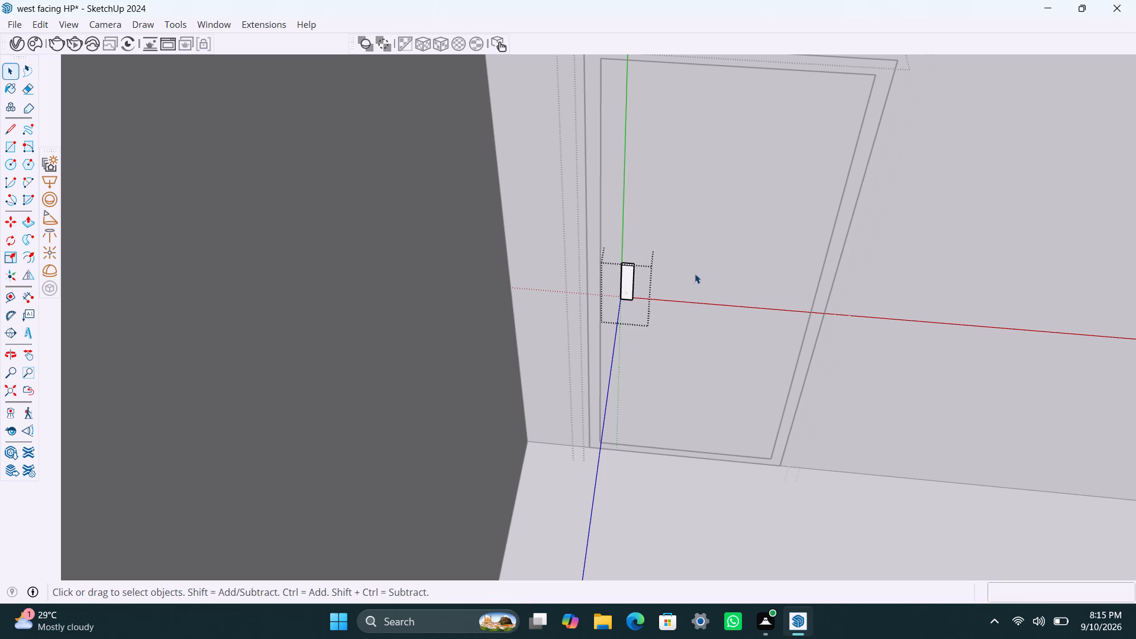
scroll(703, 276, down, 5)
scroll(650, 312, down, 5)
click(776, 348)
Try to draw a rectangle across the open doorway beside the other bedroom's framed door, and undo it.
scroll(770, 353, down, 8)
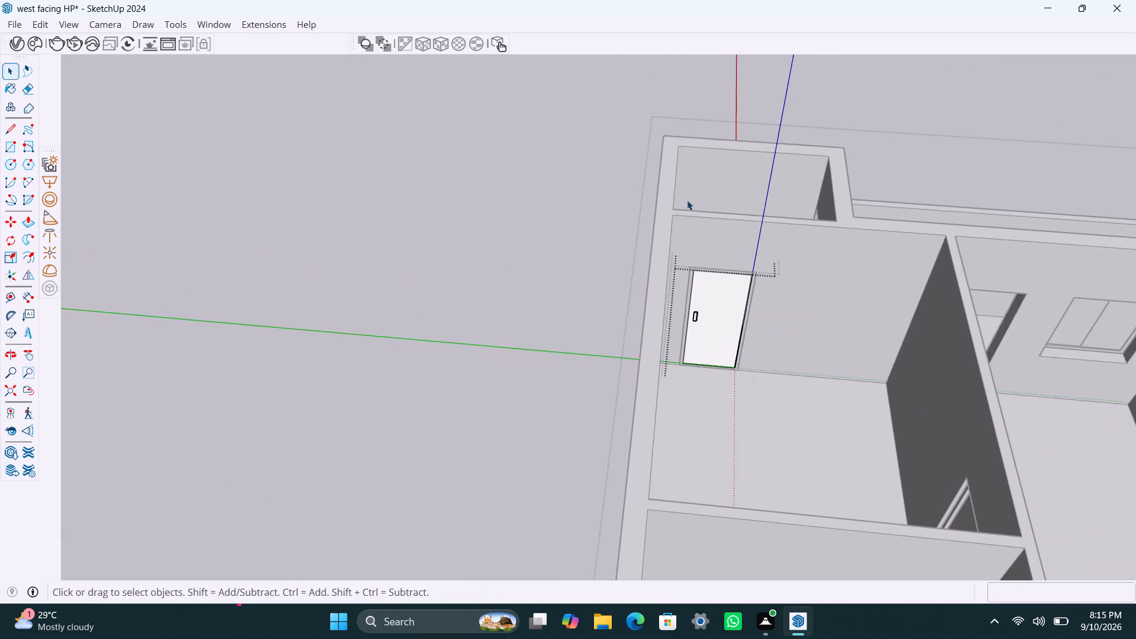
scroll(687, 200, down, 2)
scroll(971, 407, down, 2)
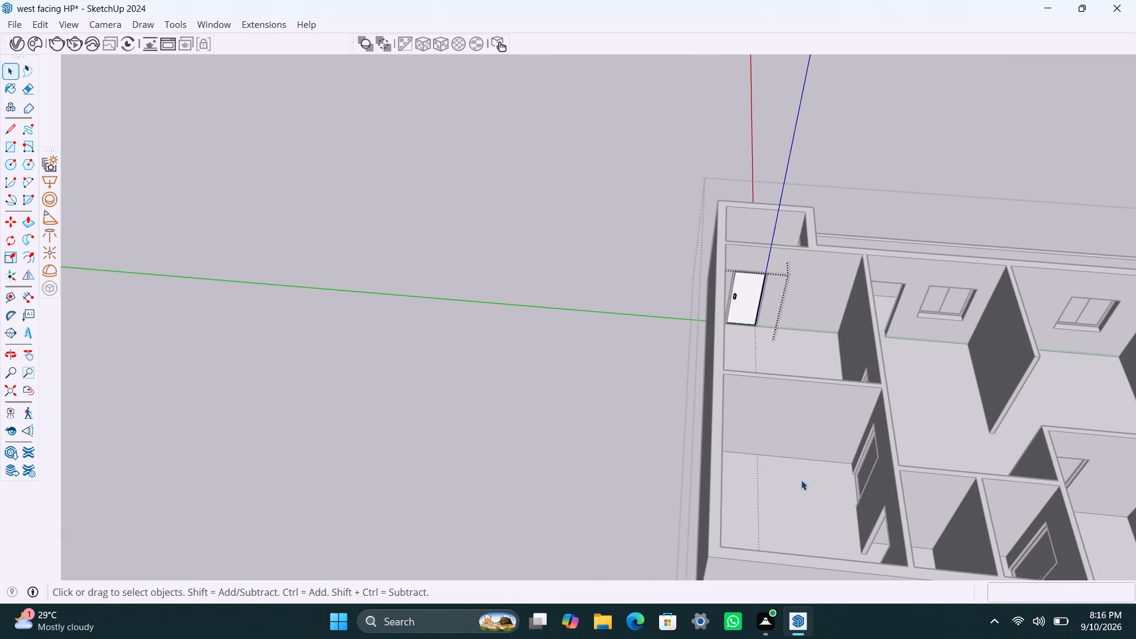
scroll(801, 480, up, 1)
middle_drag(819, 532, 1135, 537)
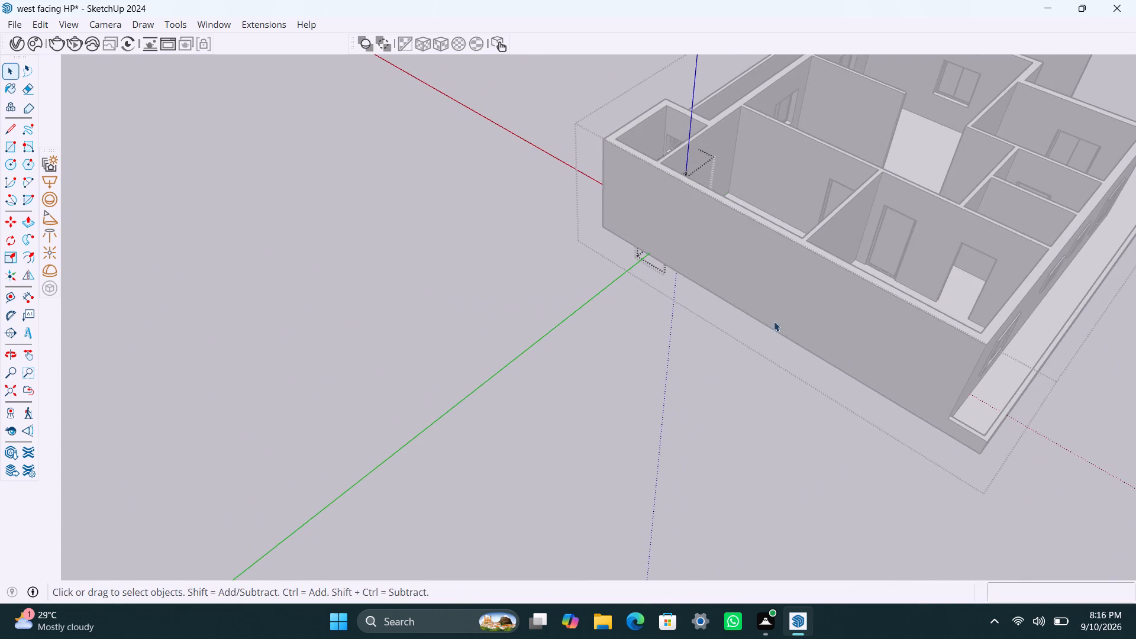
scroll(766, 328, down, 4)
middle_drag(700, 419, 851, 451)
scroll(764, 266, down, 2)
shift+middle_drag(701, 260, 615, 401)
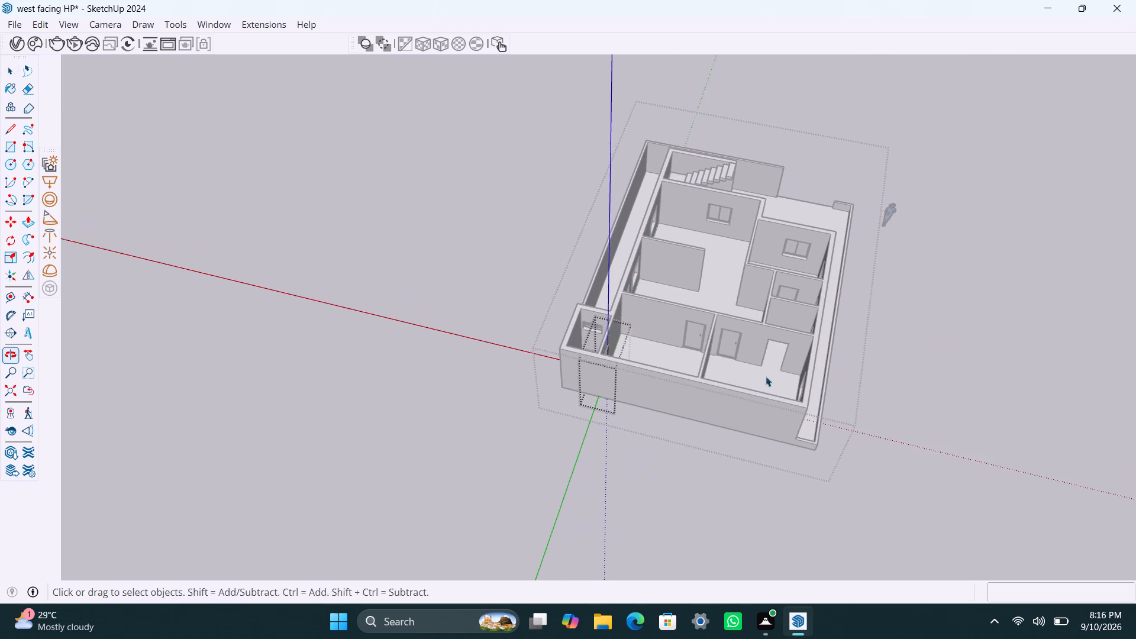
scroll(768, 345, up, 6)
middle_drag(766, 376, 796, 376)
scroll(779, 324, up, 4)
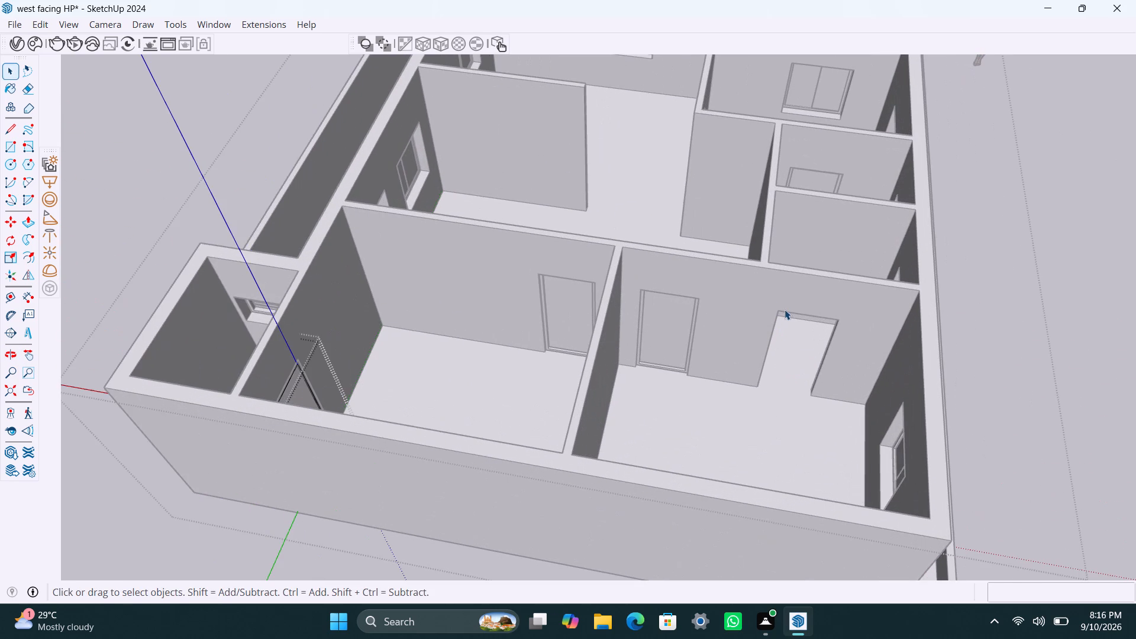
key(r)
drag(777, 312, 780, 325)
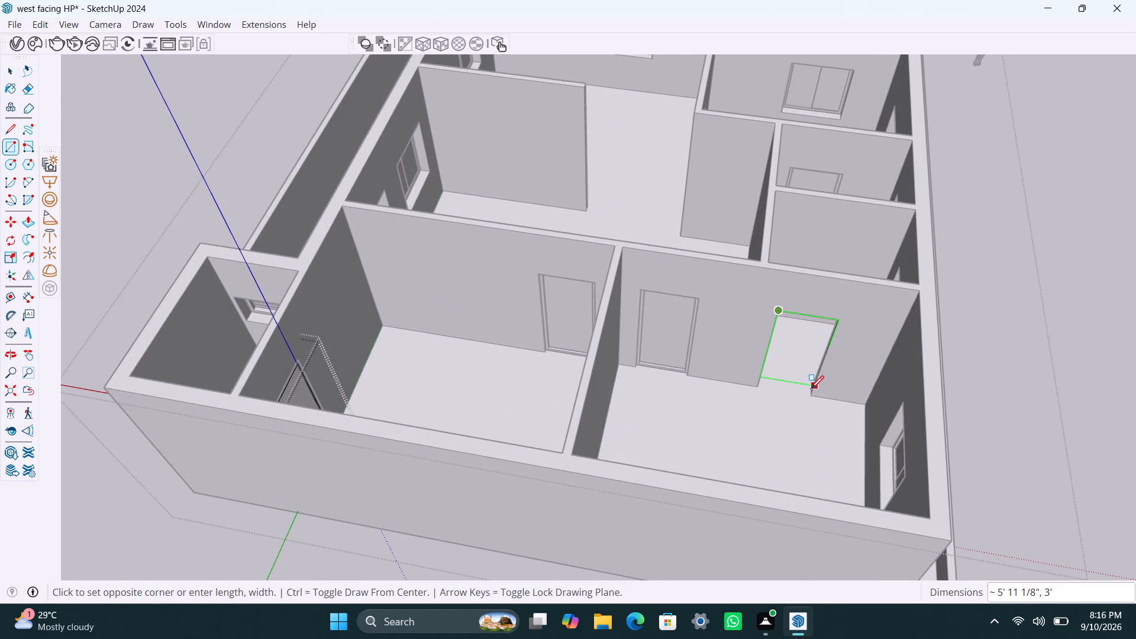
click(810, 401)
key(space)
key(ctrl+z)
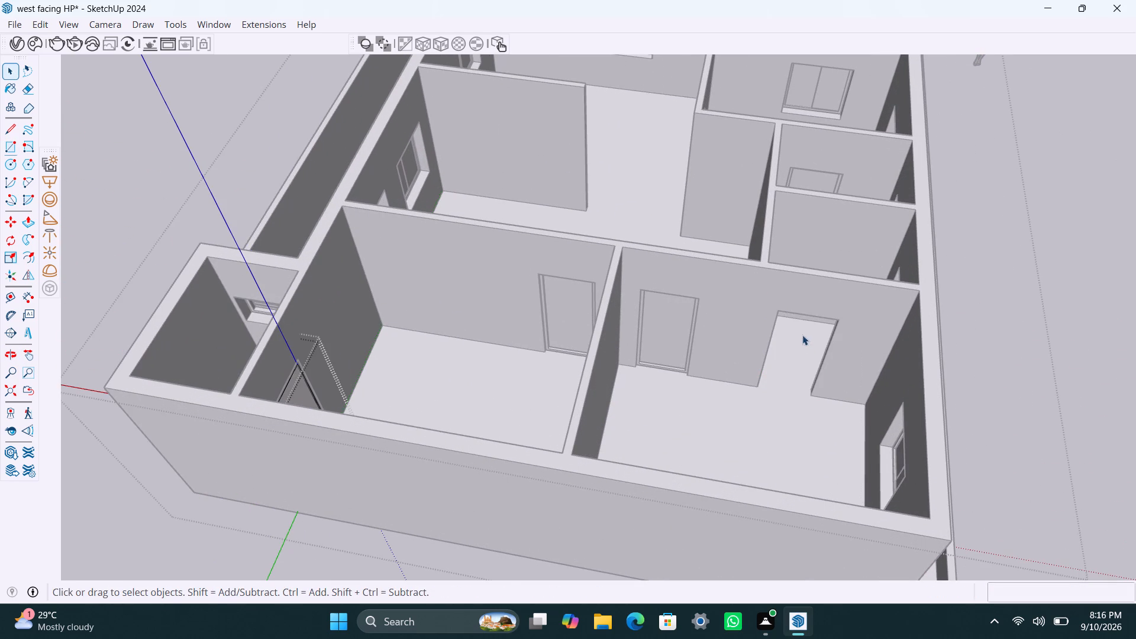
Draw a rectangle filling the open doorway beside the bedroom's framed door and make it a group.
key(r)
click(783, 312)
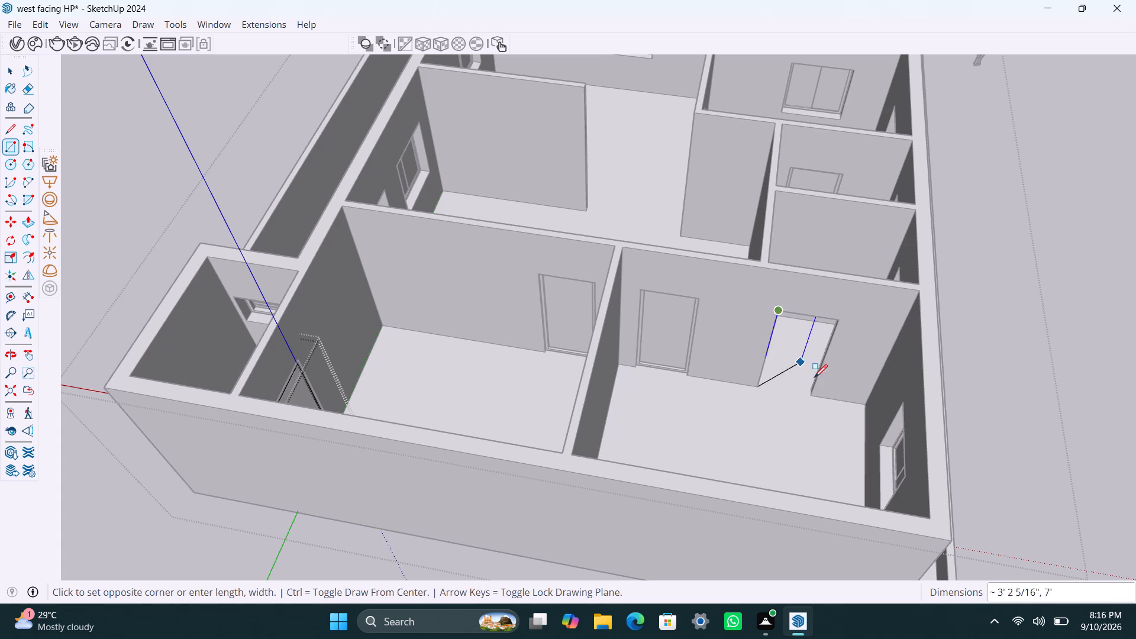
click(816, 390)
key(space)
double_click(805, 370)
right_click(805, 370)
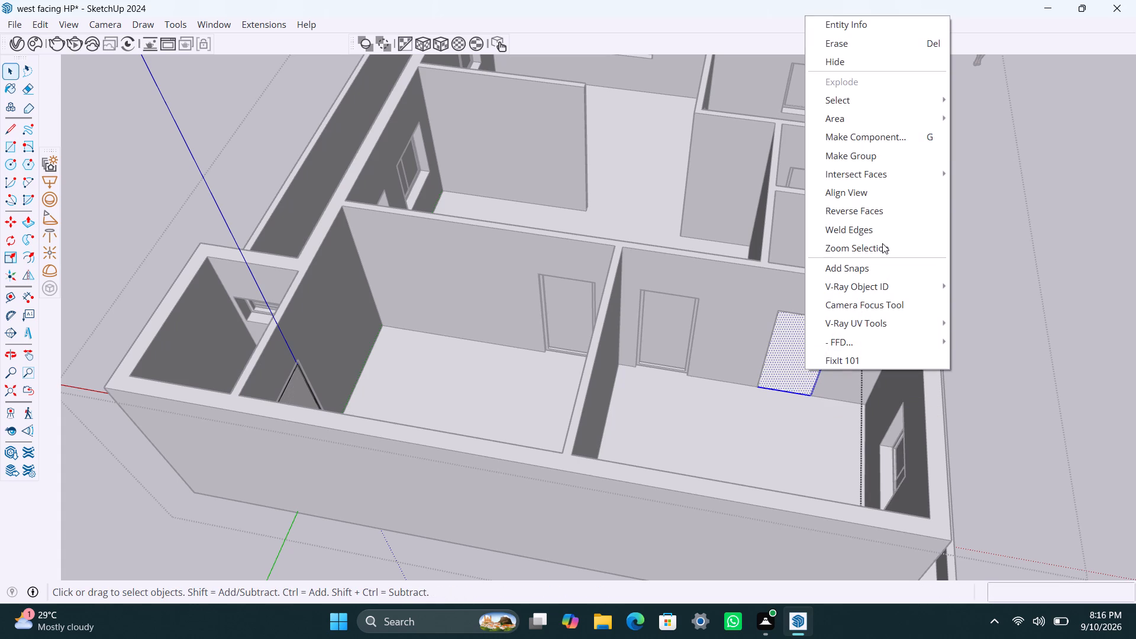
click(841, 154)
Open the new doorway group, offset its face edges inward by 2", and delete the inner face.
scroll(799, 379, up, 3)
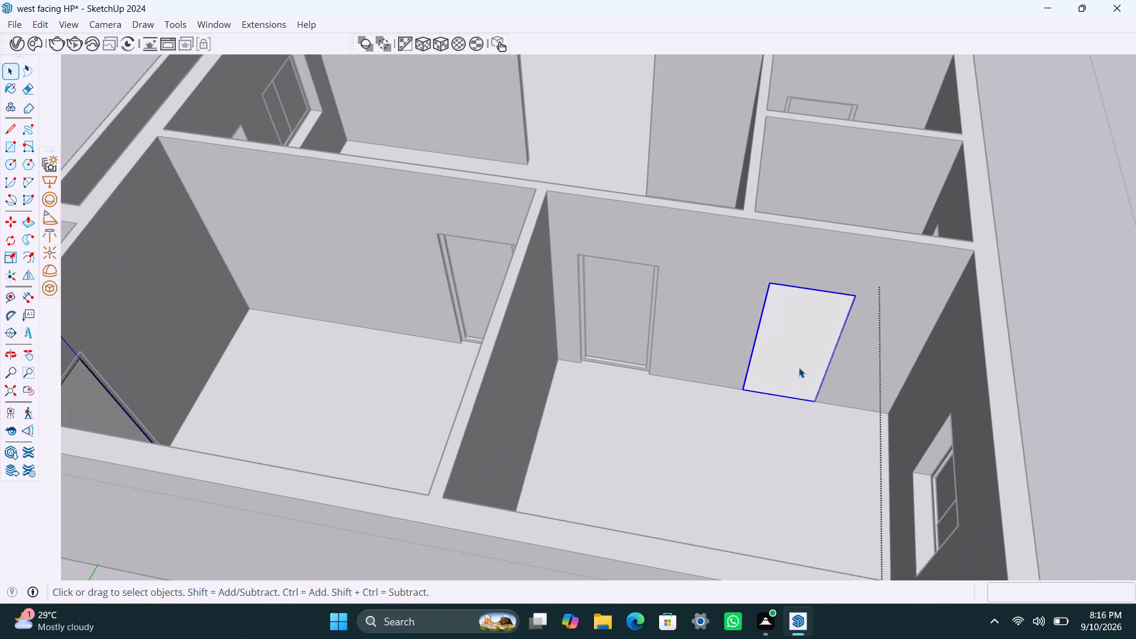
double_click(799, 367)
click(801, 360)
key(f)
click(793, 311)
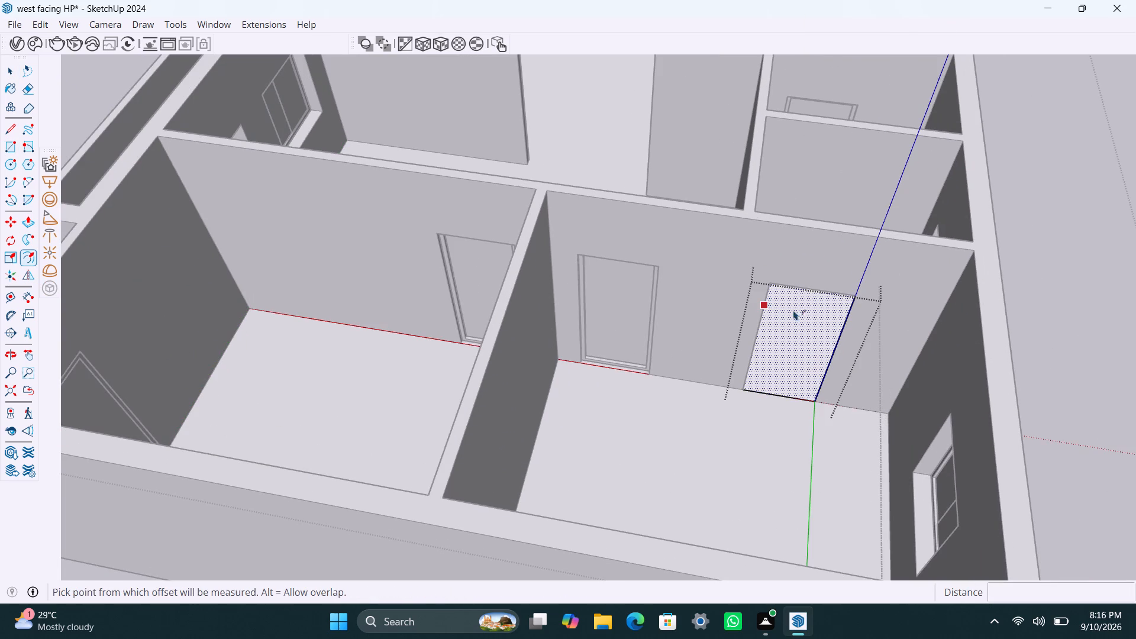
text(2")
key(Return)
key(space)
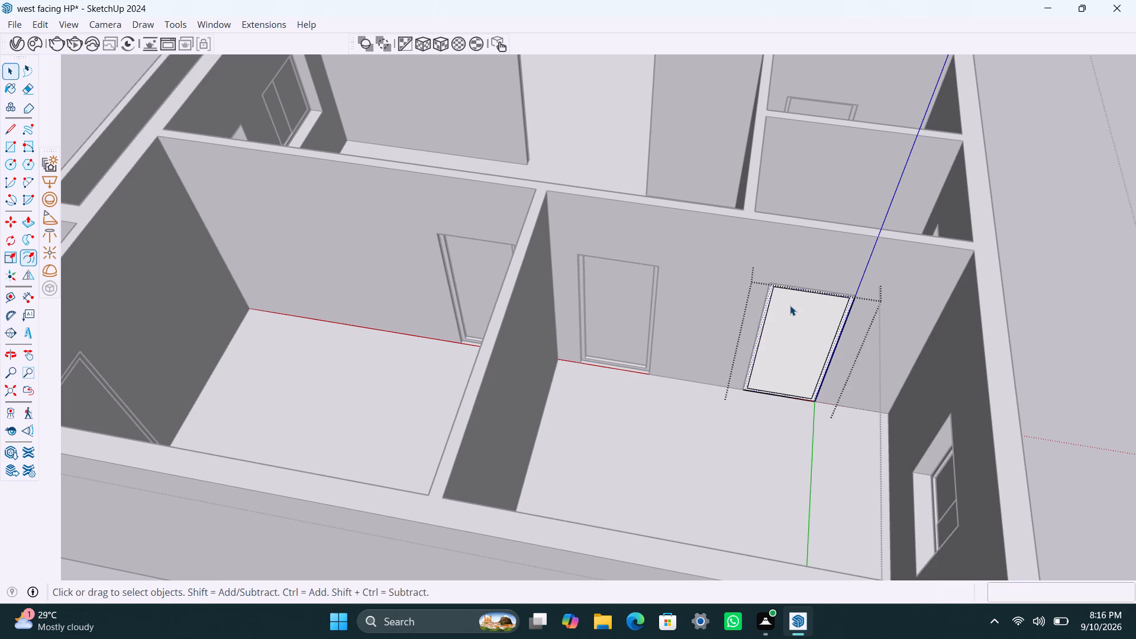
click(792, 322)
key(Delete)
Push/pull the bedroom doorway's remaining frame face by 2.5".
scroll(779, 347, up, 5)
drag(752, 331, 759, 317)
scroll(759, 317, up, 4)
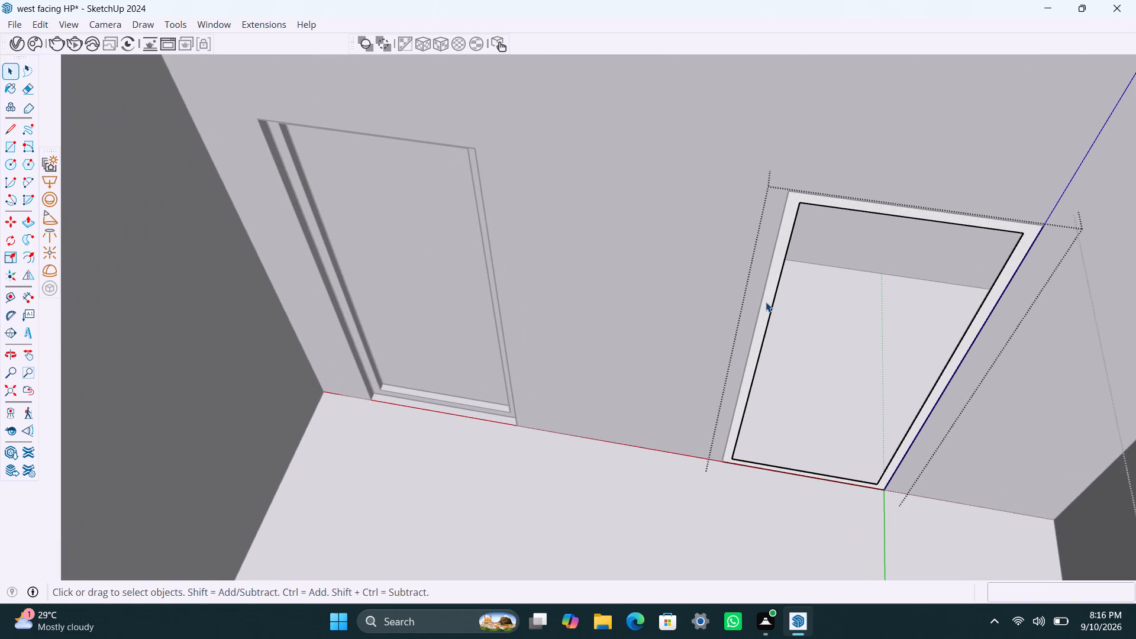
scroll(766, 302, up, 1)
click(773, 293)
click(773, 292)
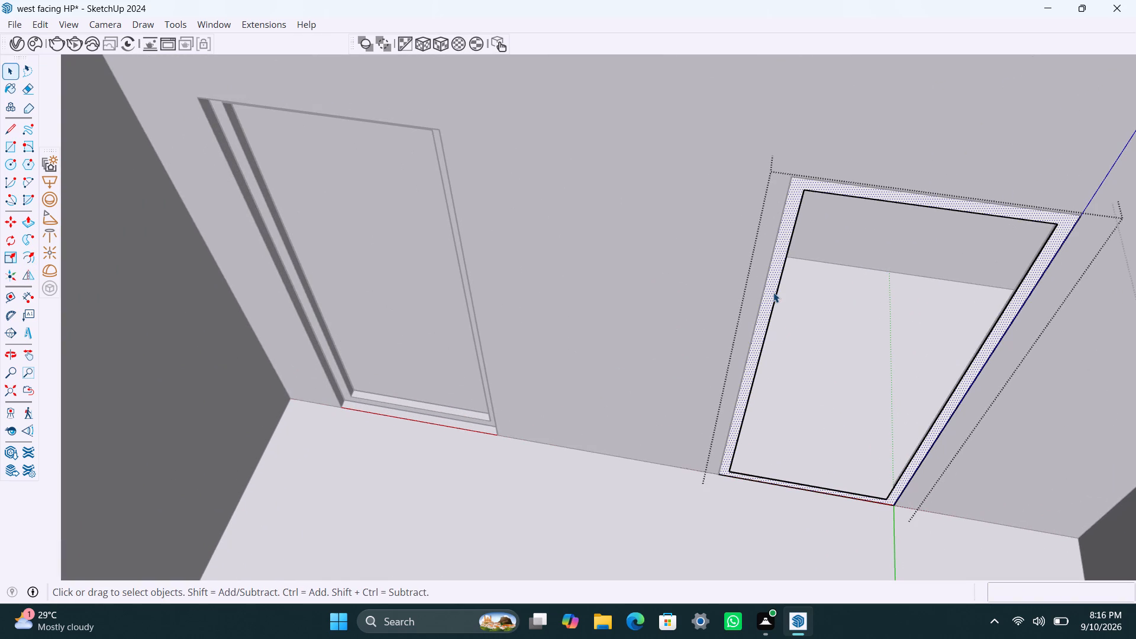
key(p)
click(774, 292)
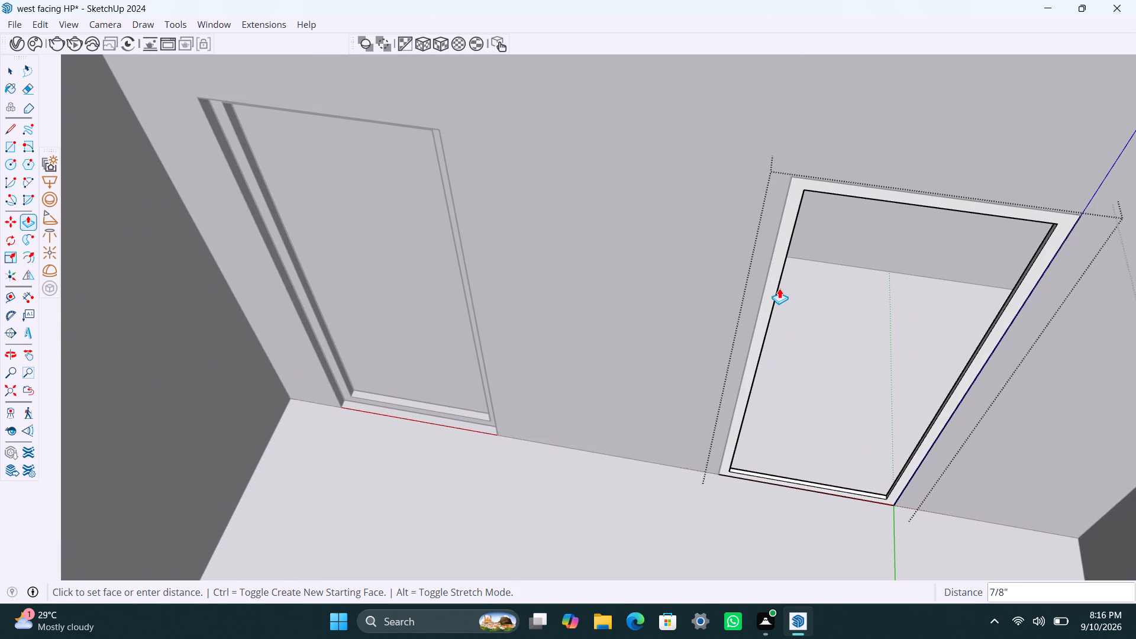
text(2.5")
key(Return)
key(space)
Draw a 6' 8" by 2' 8" panel rectangle inside the door frame and make it a group.
text(r)
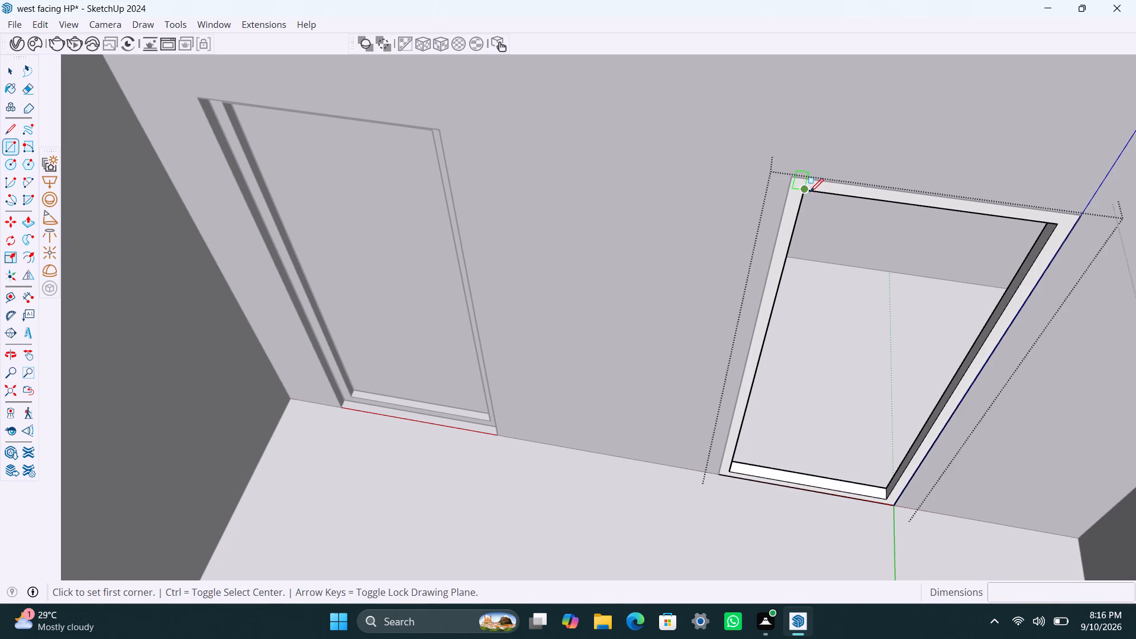
click(810, 192)
click(887, 496)
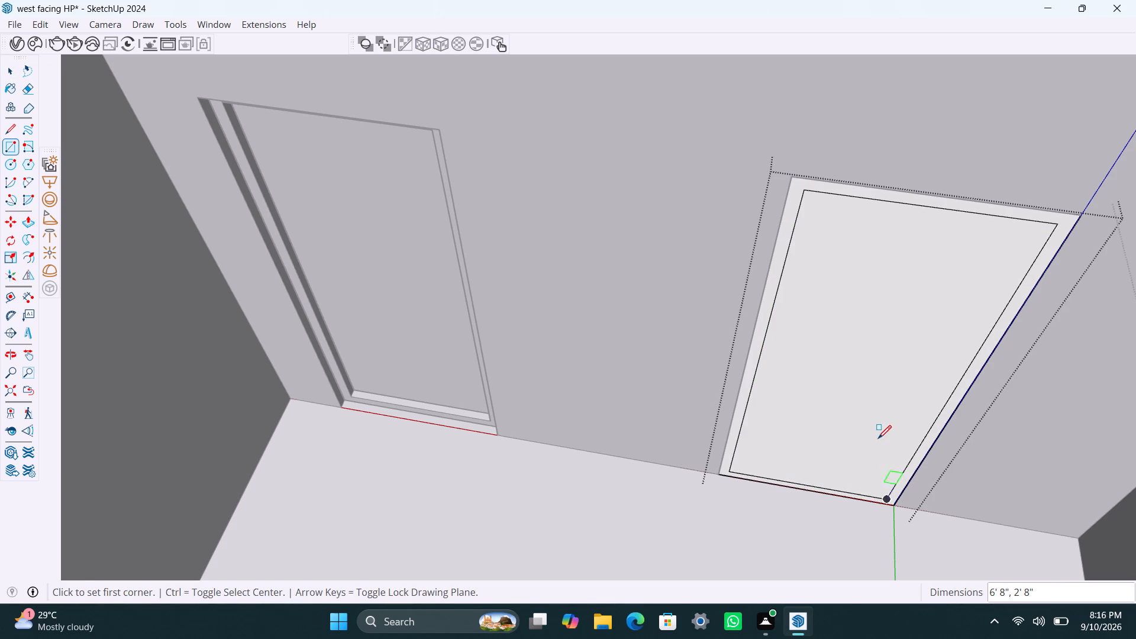
scroll(865, 431, right, 1)
key(space)
double_click(865, 417)
right_click(865, 417)
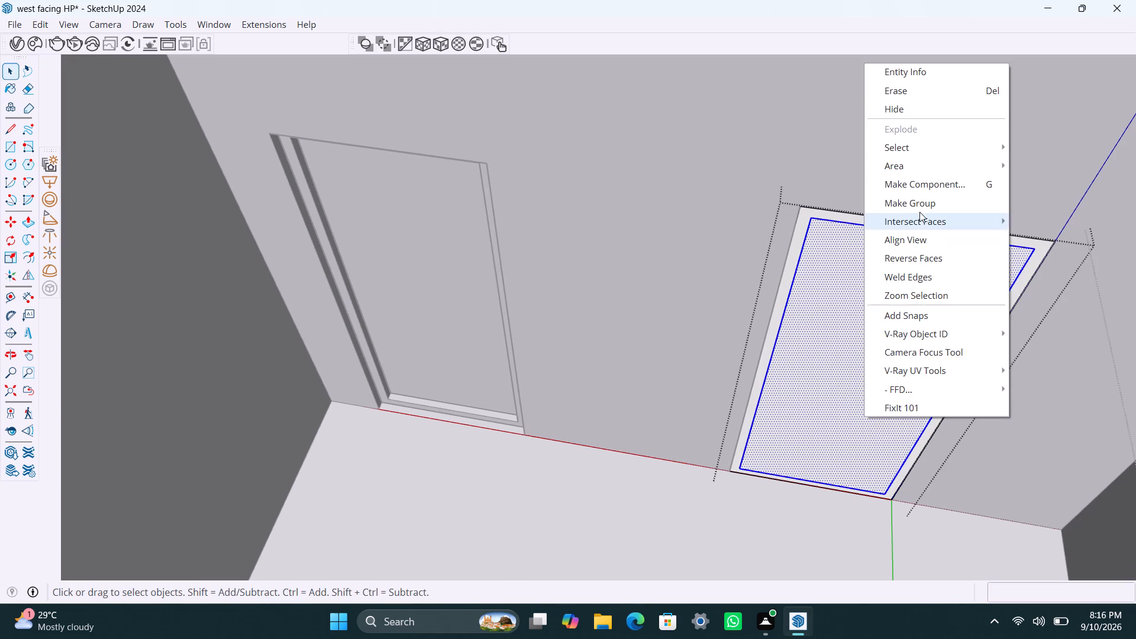
click(919, 207)
Open the door's panel group and push/pull its face by 18 mm.
triple_click(847, 398)
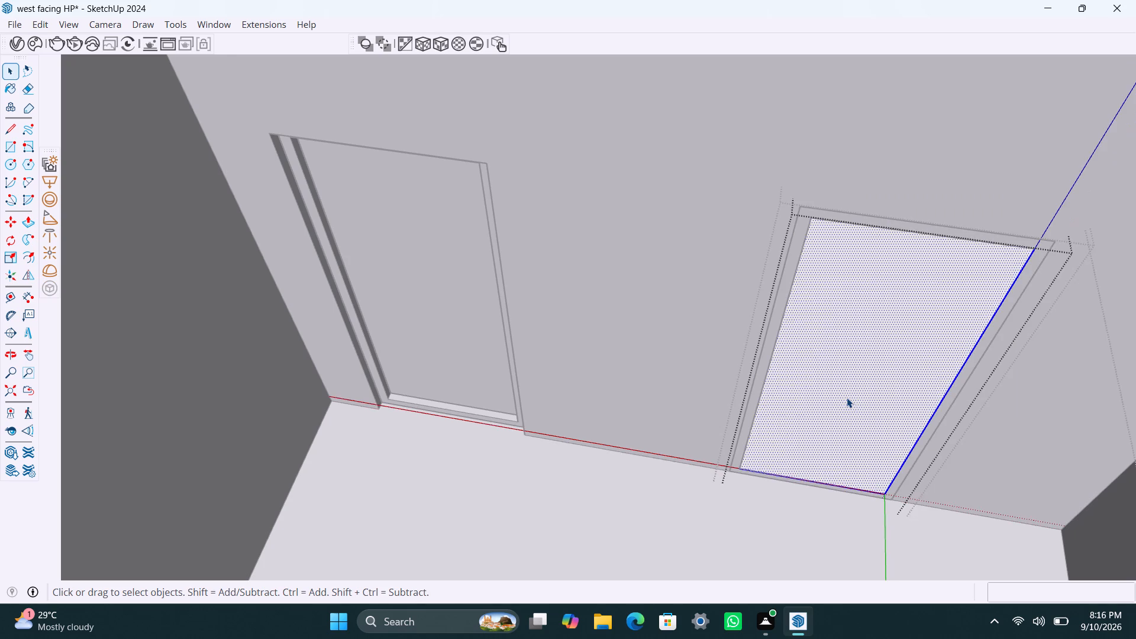
scroll(898, 312, down, 6)
key(p)
click(898, 312)
text(18mm)
key(Return)
key(space)
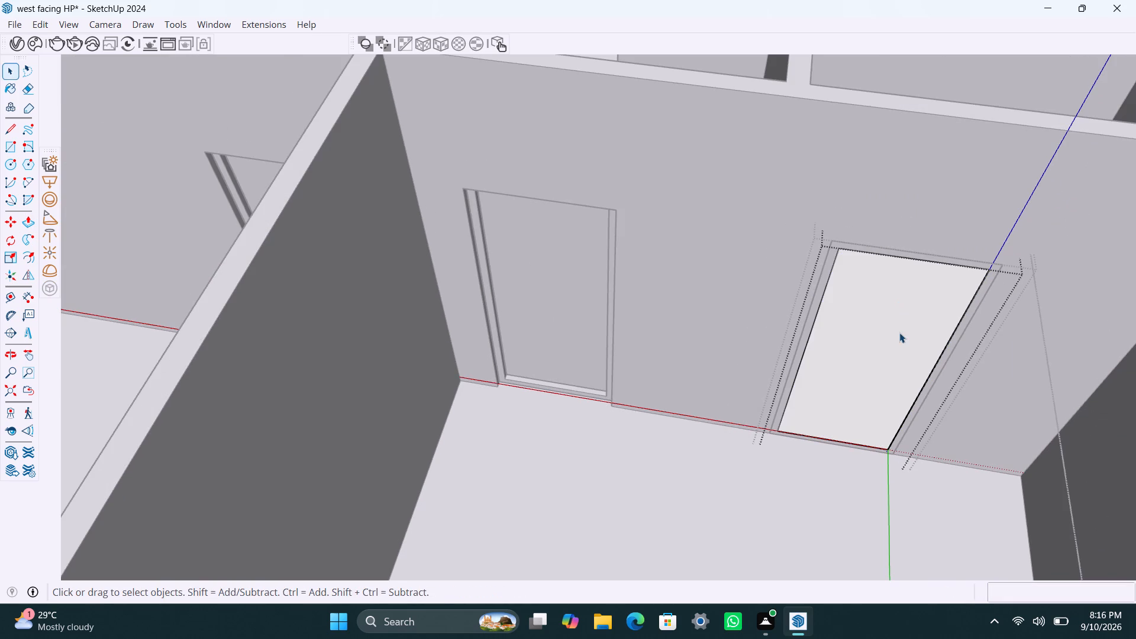
Draw an upright handle rectangle about 6 15/16" by 1 1/8" near the panel's side edge and make it a group.
key(r)
scroll(834, 347, up, 1)
middle_drag(851, 338, 875, 255)
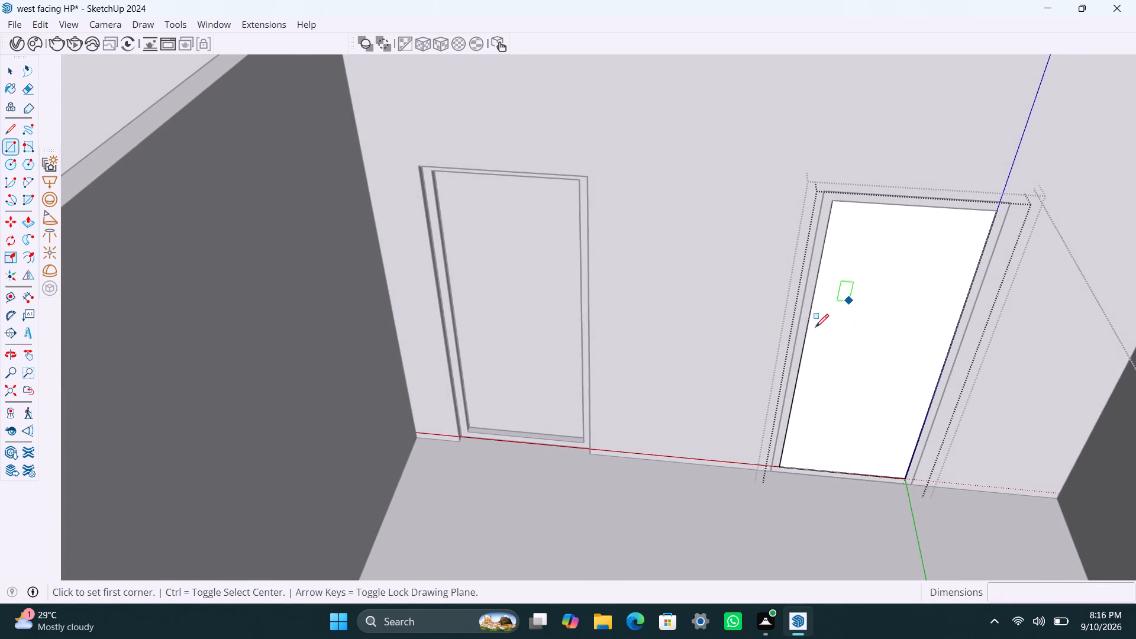
scroll(807, 336, up, 2)
click(825, 344)
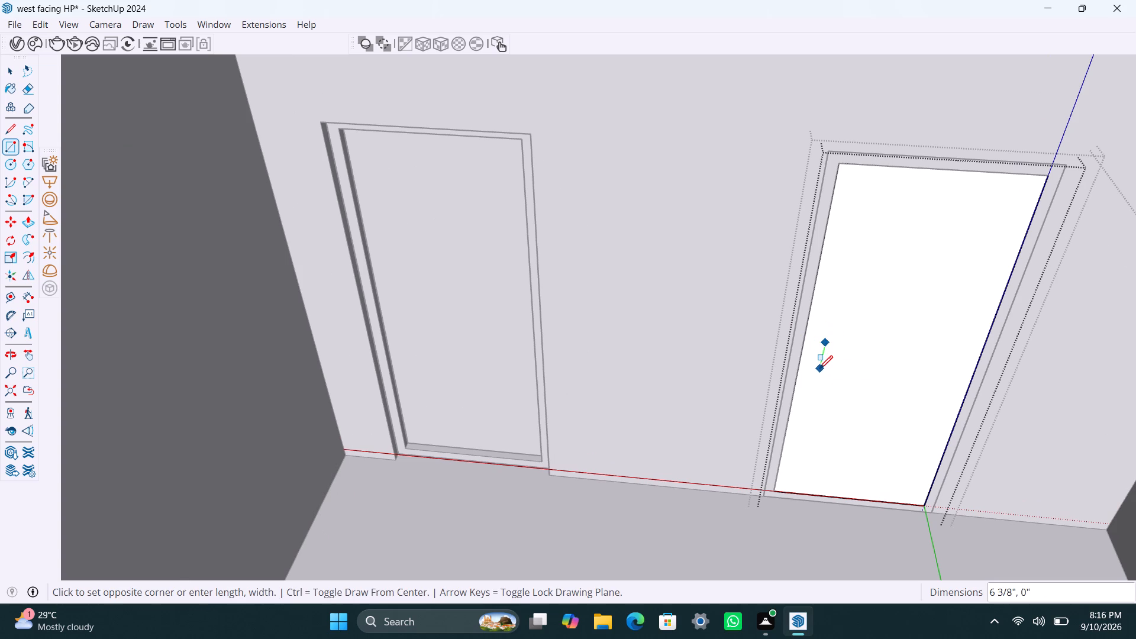
scroll(819, 369, up, 5)
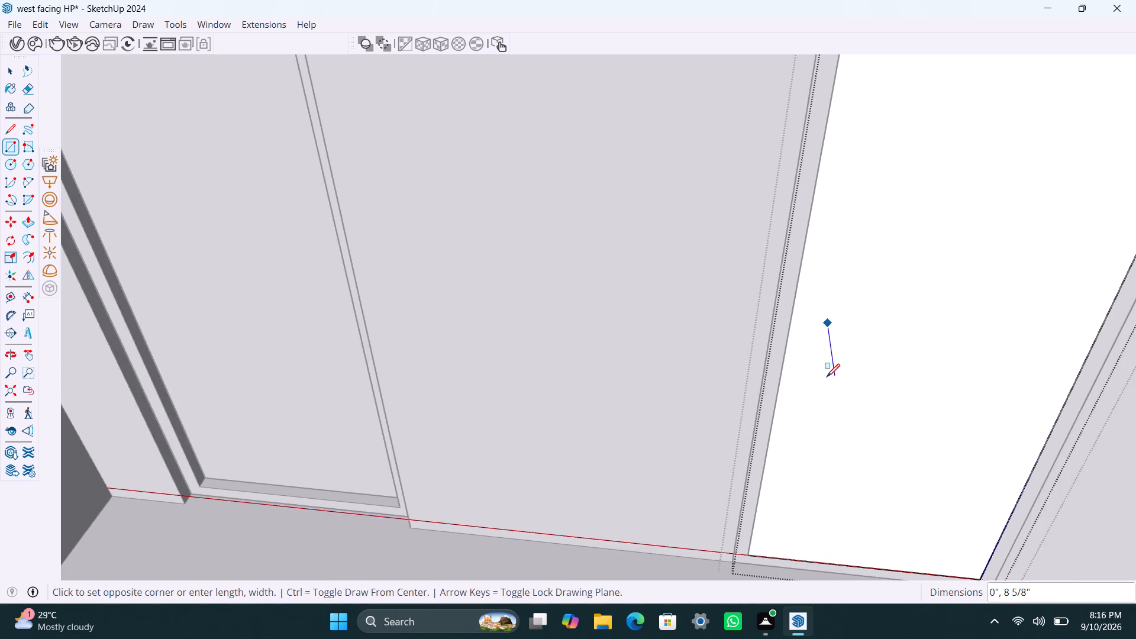
scroll(827, 377, up, 3)
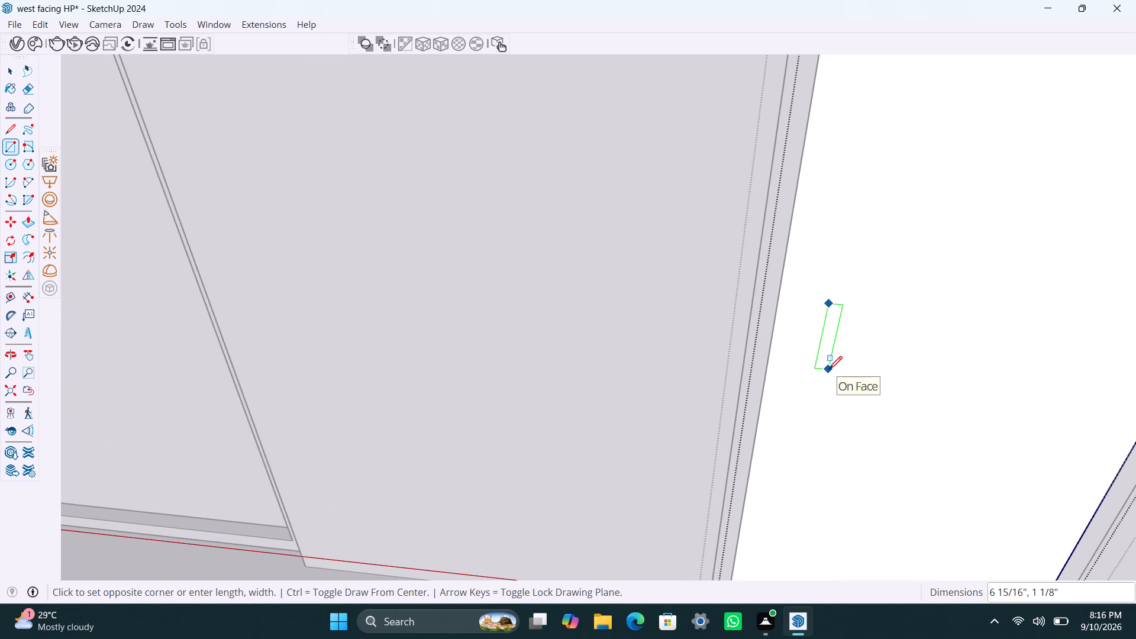
click(829, 369)
key(space)
double_click(823, 363)
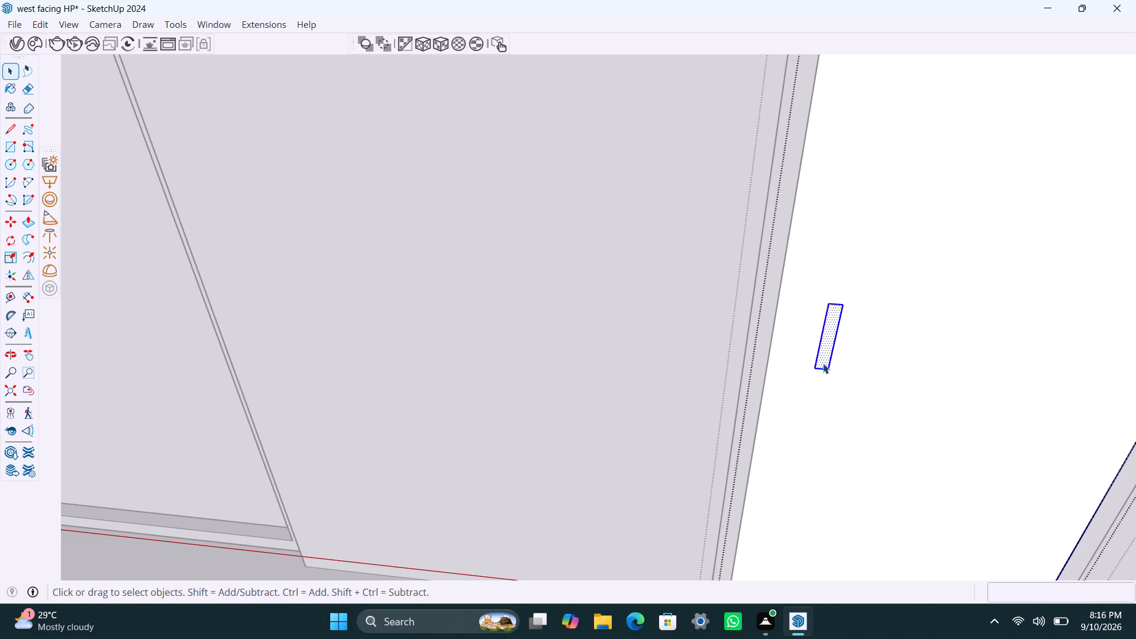
right_click(823, 363)
click(889, 148)
Open the door's handle group, push/pull its face by 0.5", and leave all the nested door groups.
scroll(833, 350, up, 1)
triple_click(830, 325)
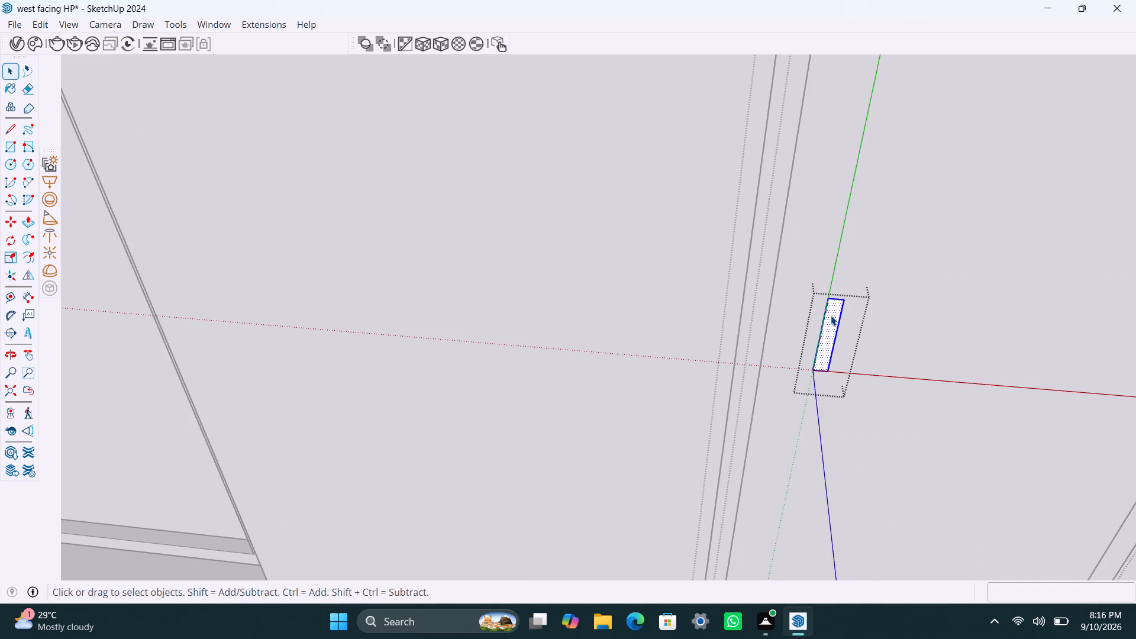
key(p)
click(831, 324)
text(0.5")
key(Return)
key(space)
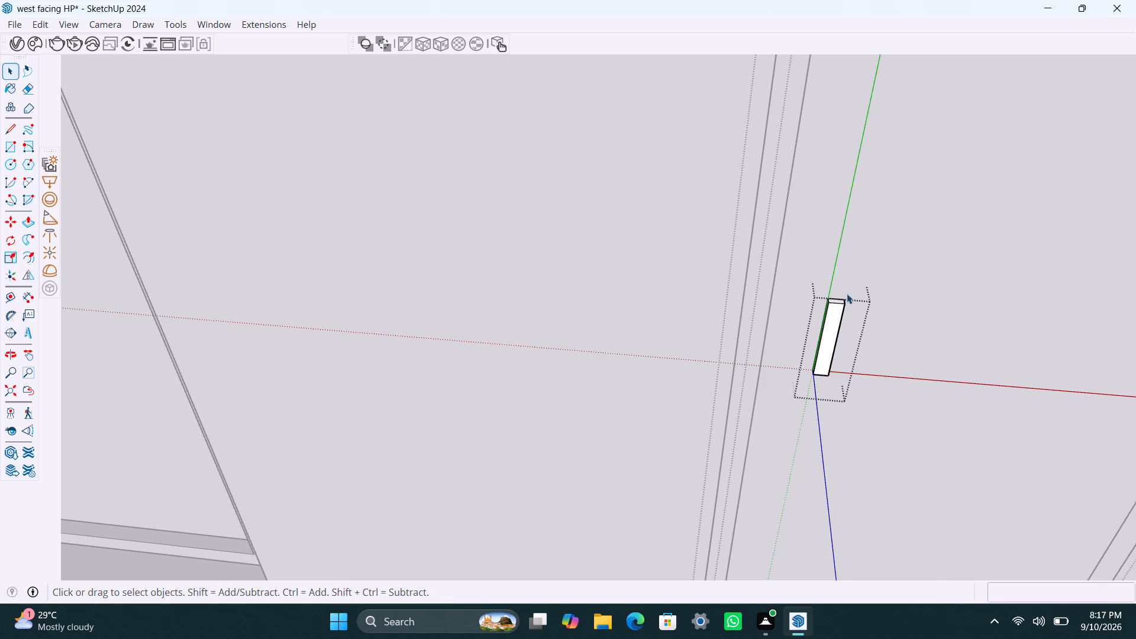
scroll(825, 262, down, 15)
click(743, 443)
scroll(692, 338, down, 4)
scroll(686, 287, down, 4)
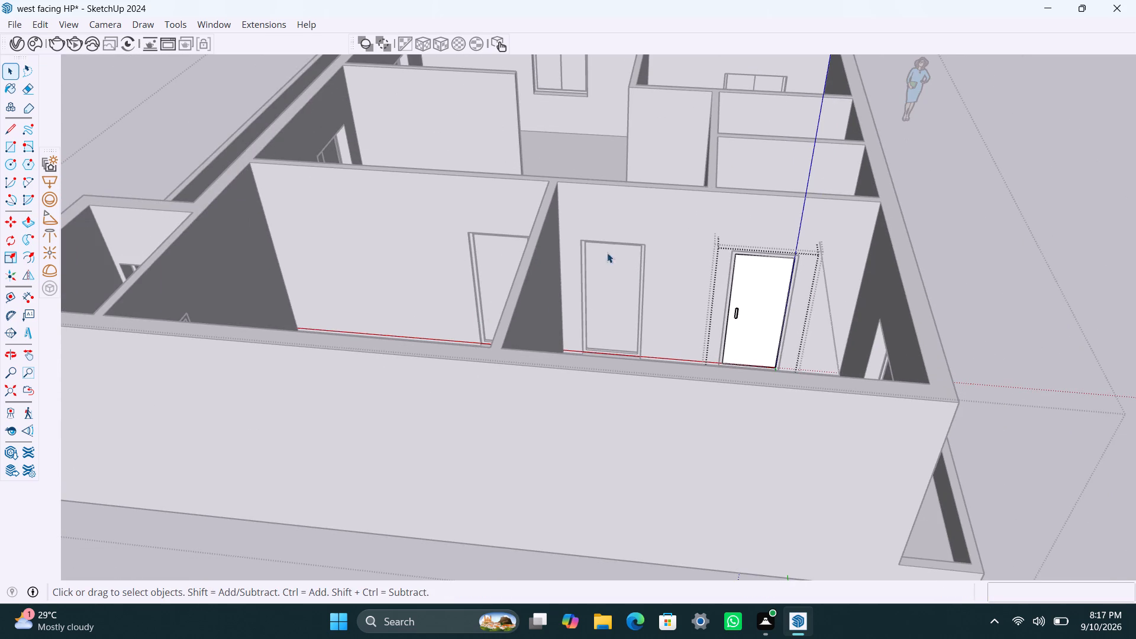
scroll(546, 262, down, 5)
middle_drag(528, 267, 1089, 224)
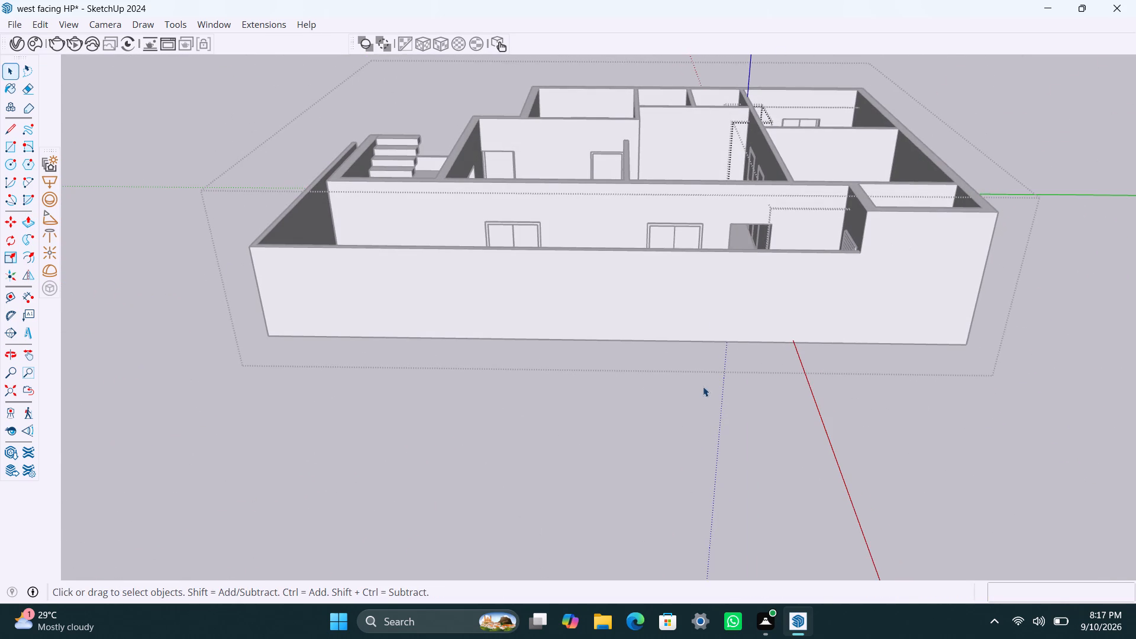
click(703, 386)
click(631, 402)
click(635, 398)
click(688, 408)
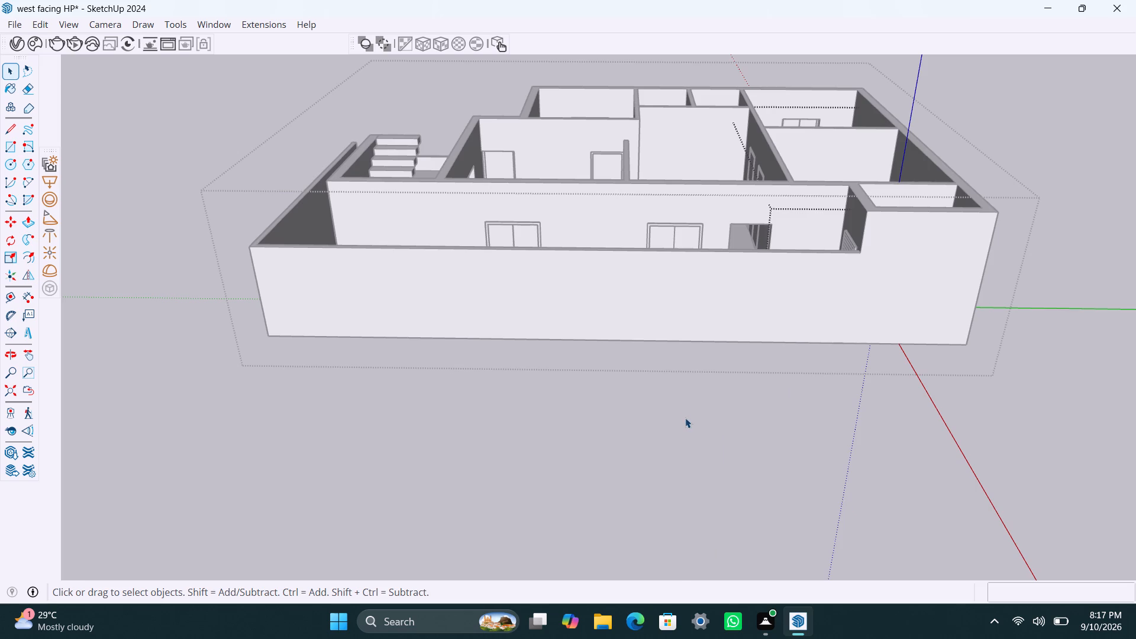
click(729, 435)
Draw a rectangle filling the open doorway beside the sliding window in the long side wall and make it a group.
scroll(710, 163, up, 2)
middle_drag(725, 262, 713, 357)
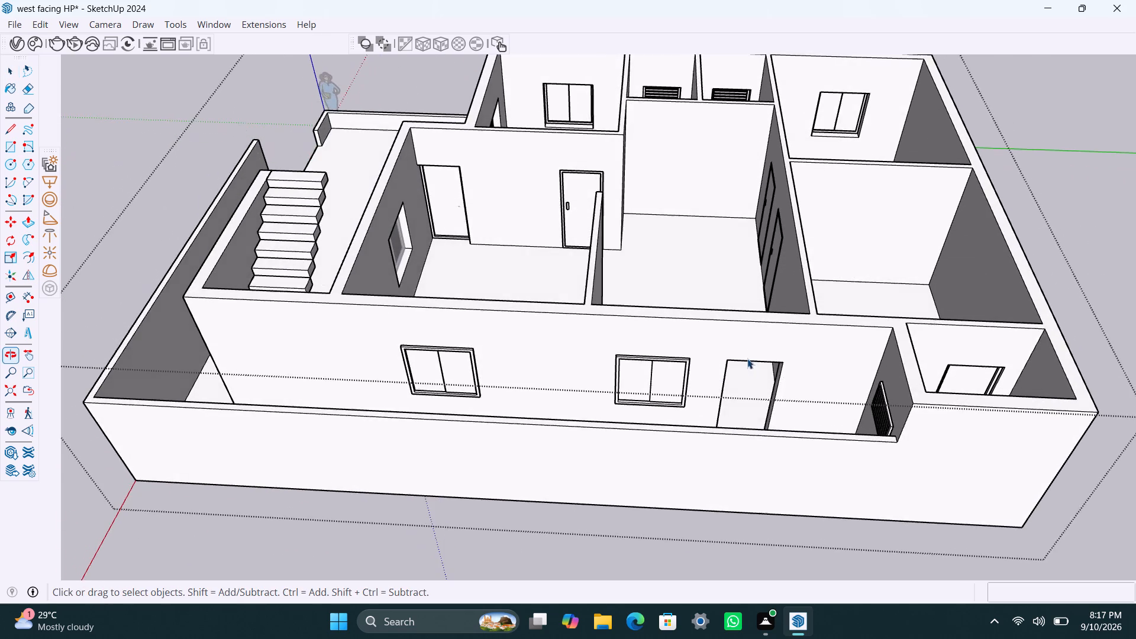
scroll(730, 396, up, 2)
middle_drag(756, 459, 740, 515)
scroll(742, 393, up, 2)
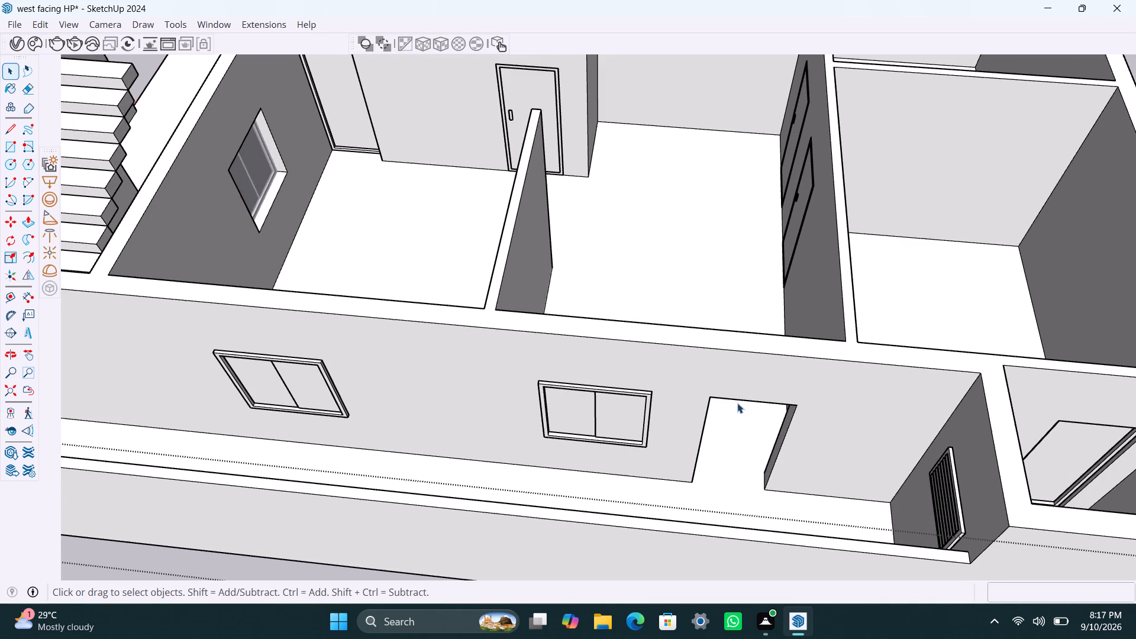
key(r)
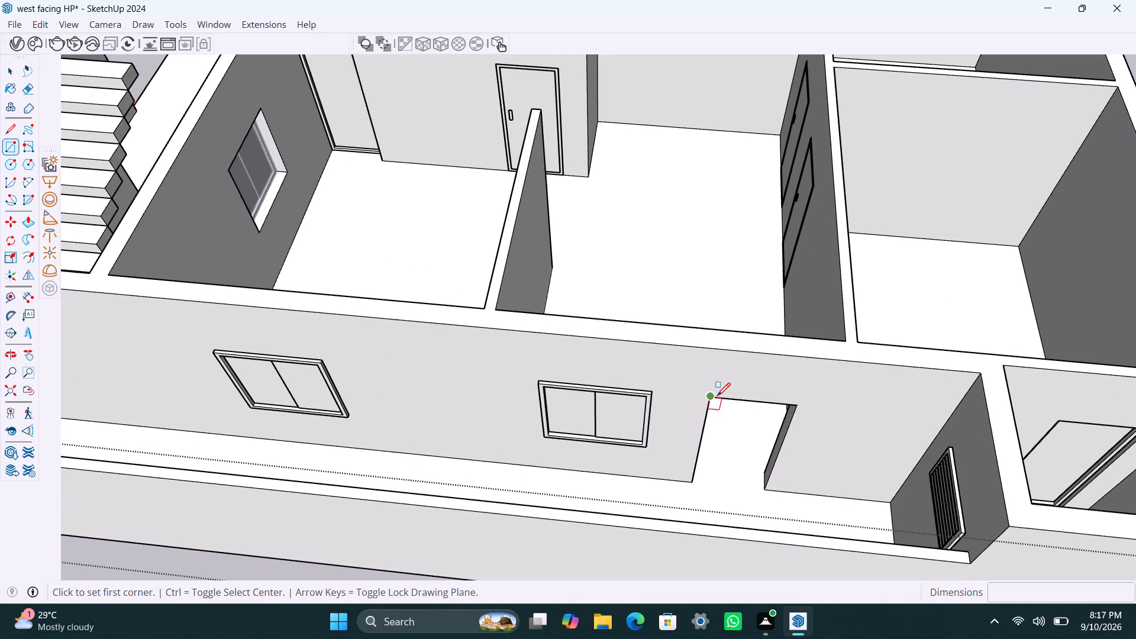
click(717, 396)
click(769, 492)
key(space)
double_click(740, 452)
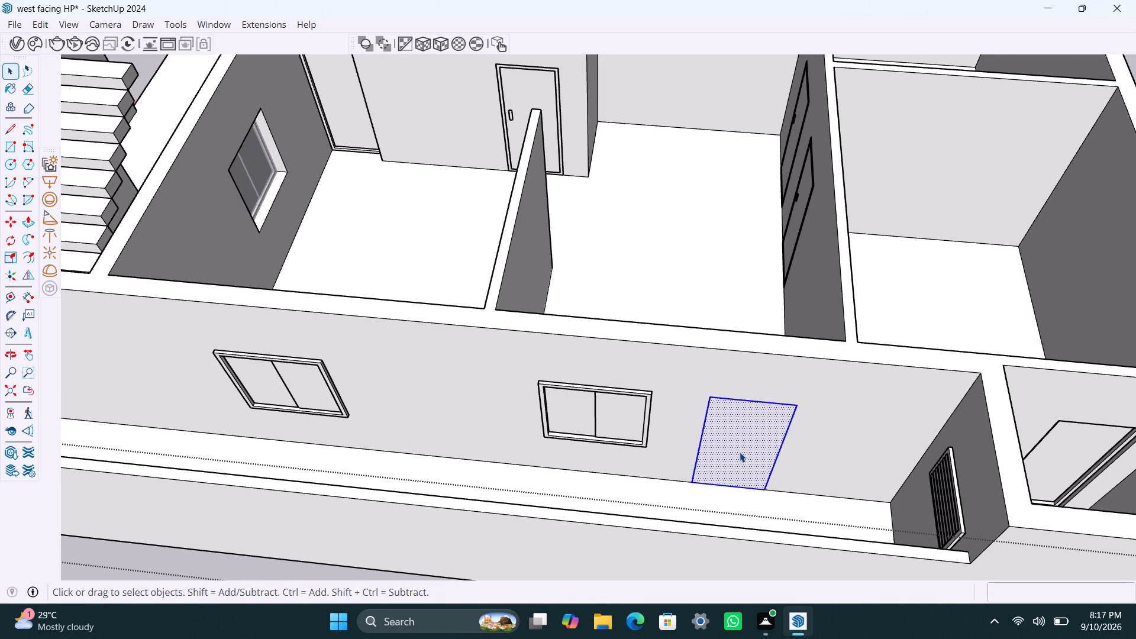
right_click(740, 451)
click(791, 244)
Open the side wall's doorway group, offset its face edges inward by 2", and delete the inner face.
triple_click(722, 458)
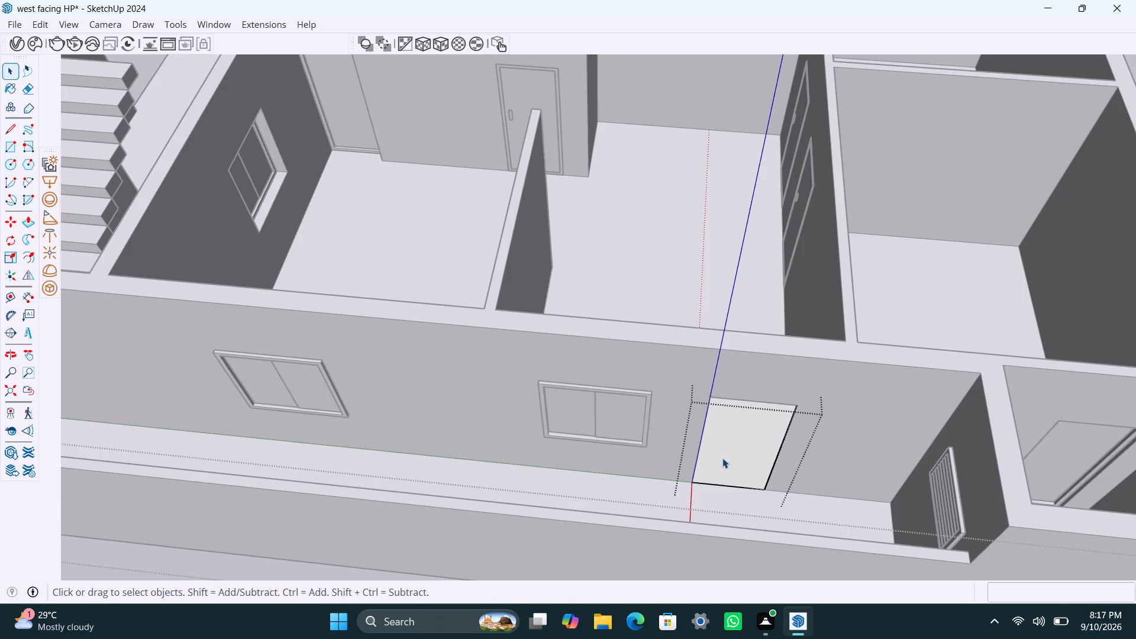
key(f)
click(734, 431)
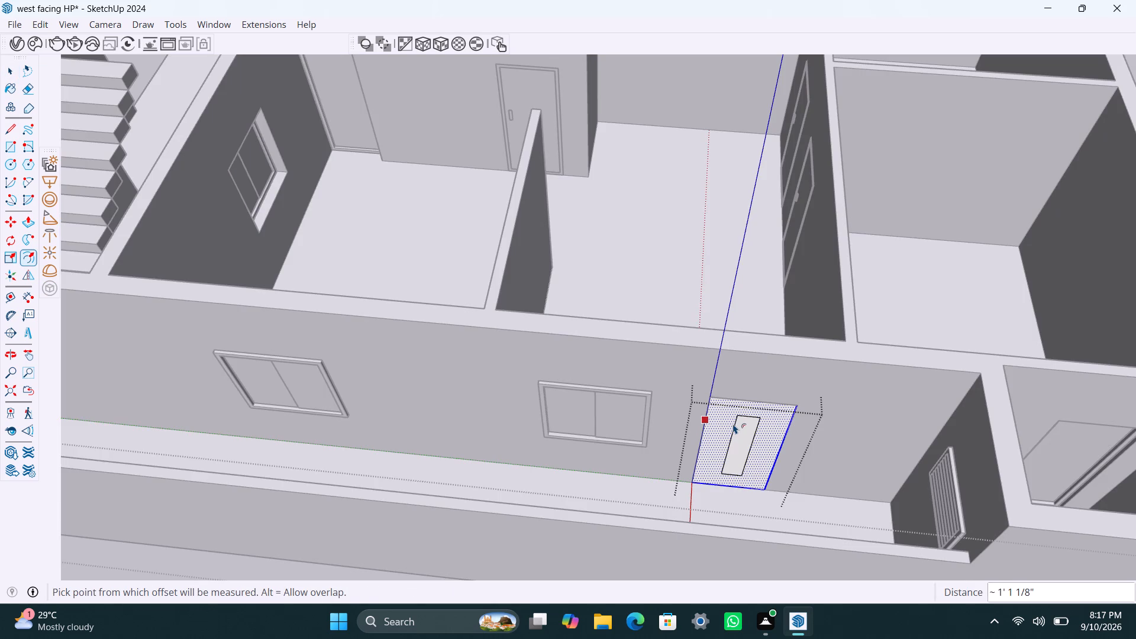
text(2")
key(Return)
key(space)
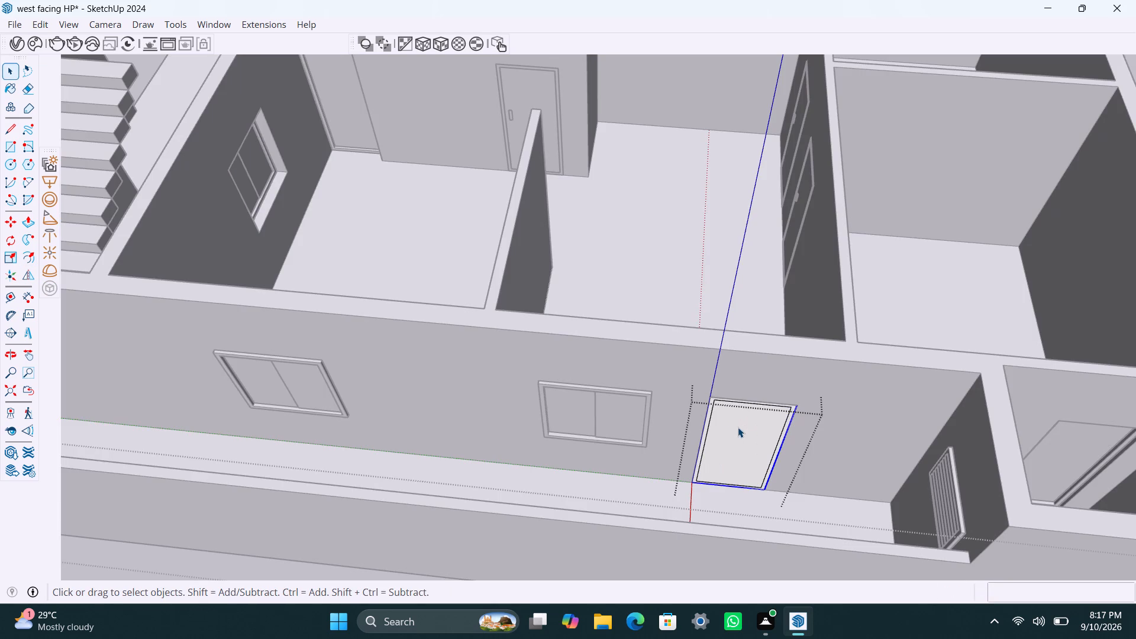
click(738, 427)
key(Delete)
Push/pull the side wall doorway's frame face by 2.5".
scroll(708, 477, up, 8)
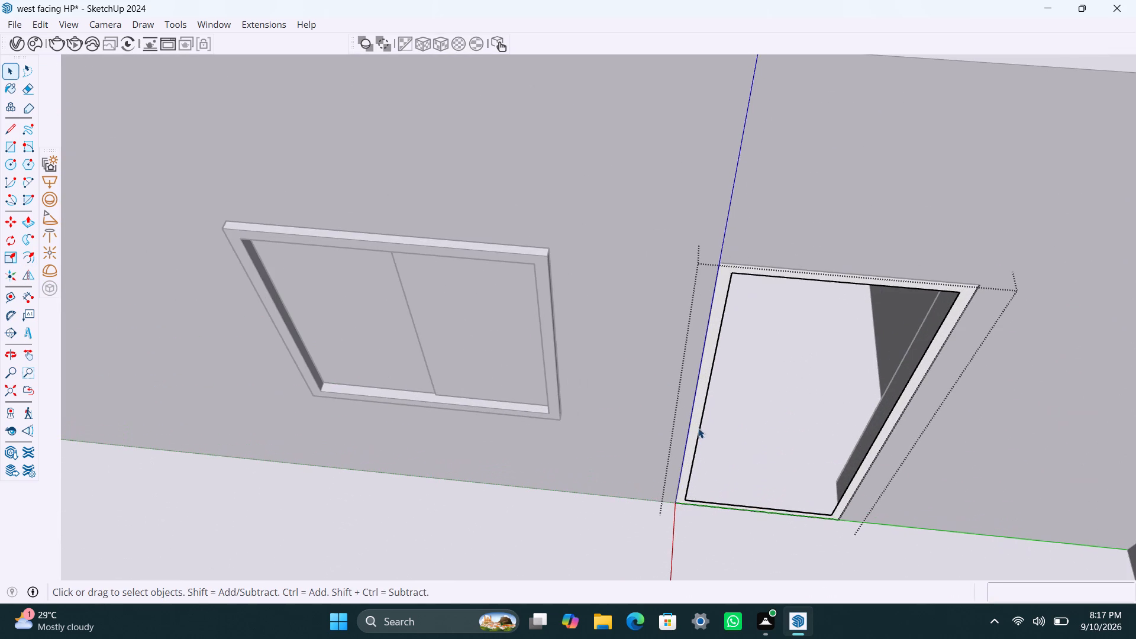
click(697, 412)
key(p)
click(697, 412)
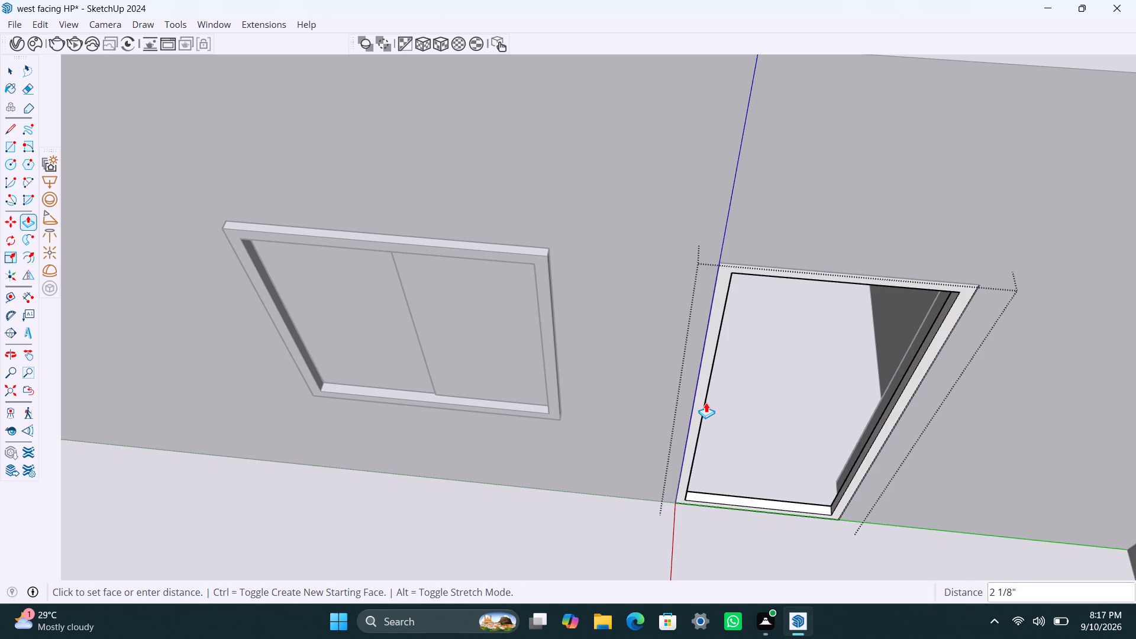
text(2.5")
key(Return)
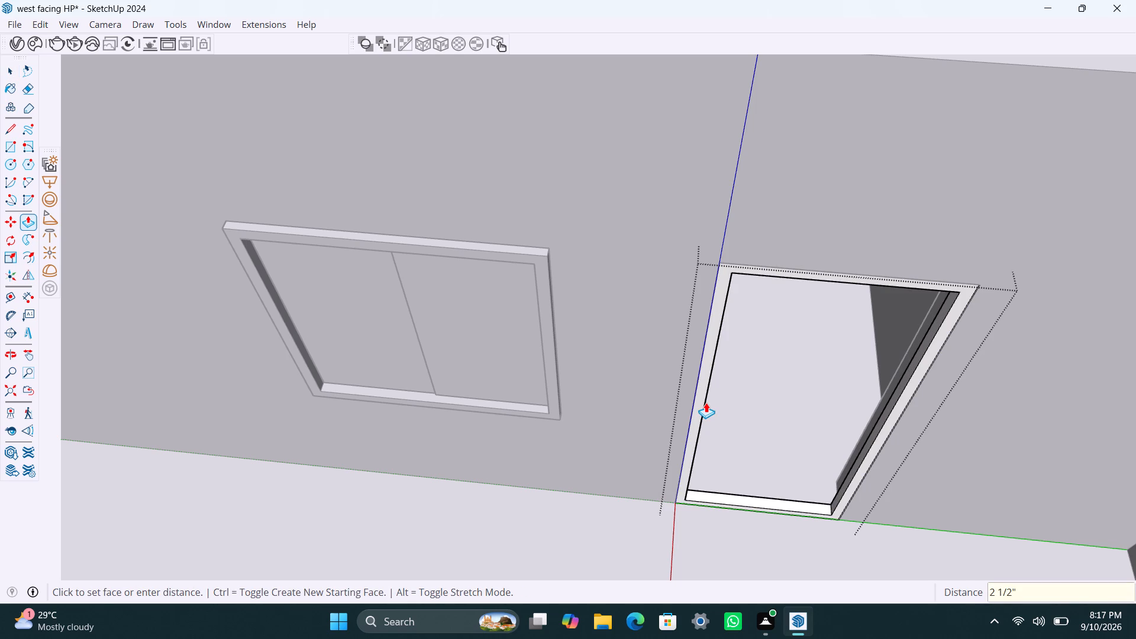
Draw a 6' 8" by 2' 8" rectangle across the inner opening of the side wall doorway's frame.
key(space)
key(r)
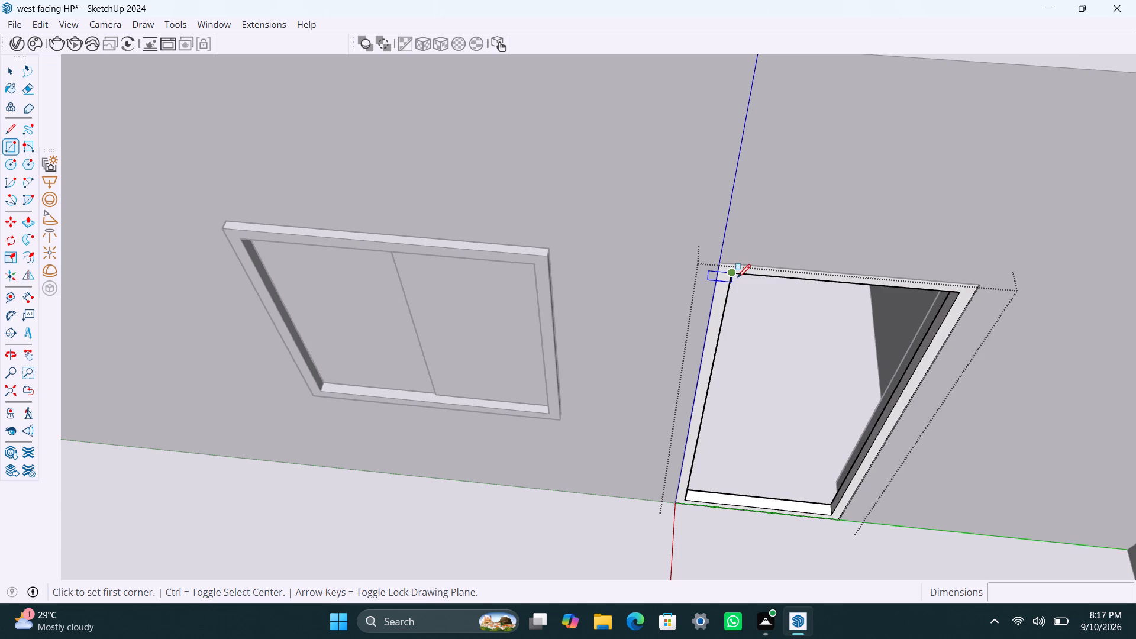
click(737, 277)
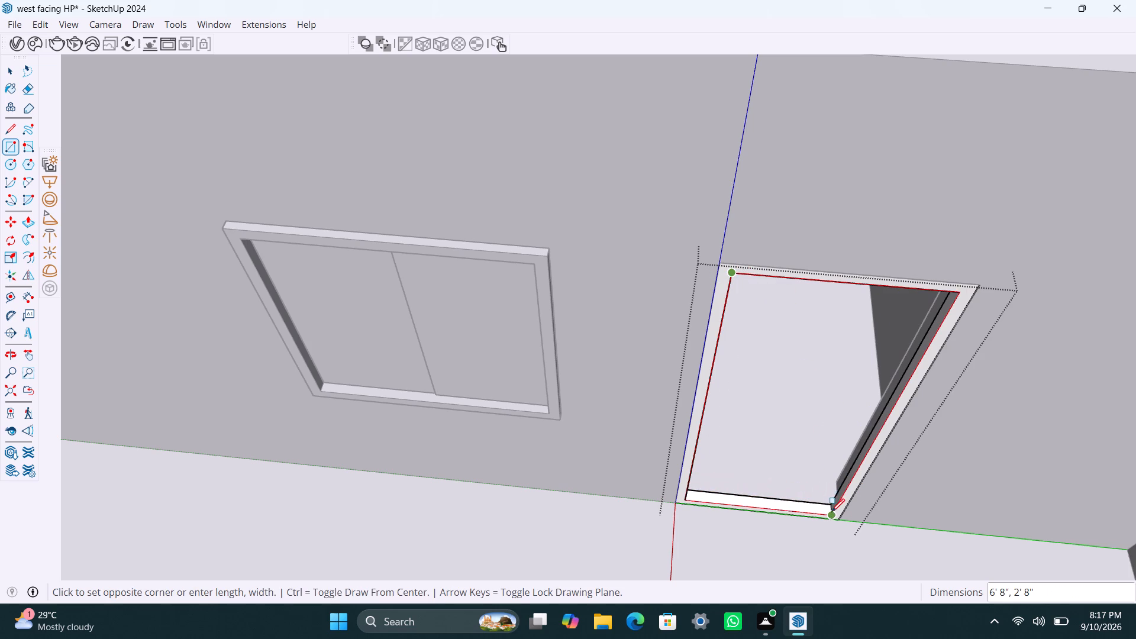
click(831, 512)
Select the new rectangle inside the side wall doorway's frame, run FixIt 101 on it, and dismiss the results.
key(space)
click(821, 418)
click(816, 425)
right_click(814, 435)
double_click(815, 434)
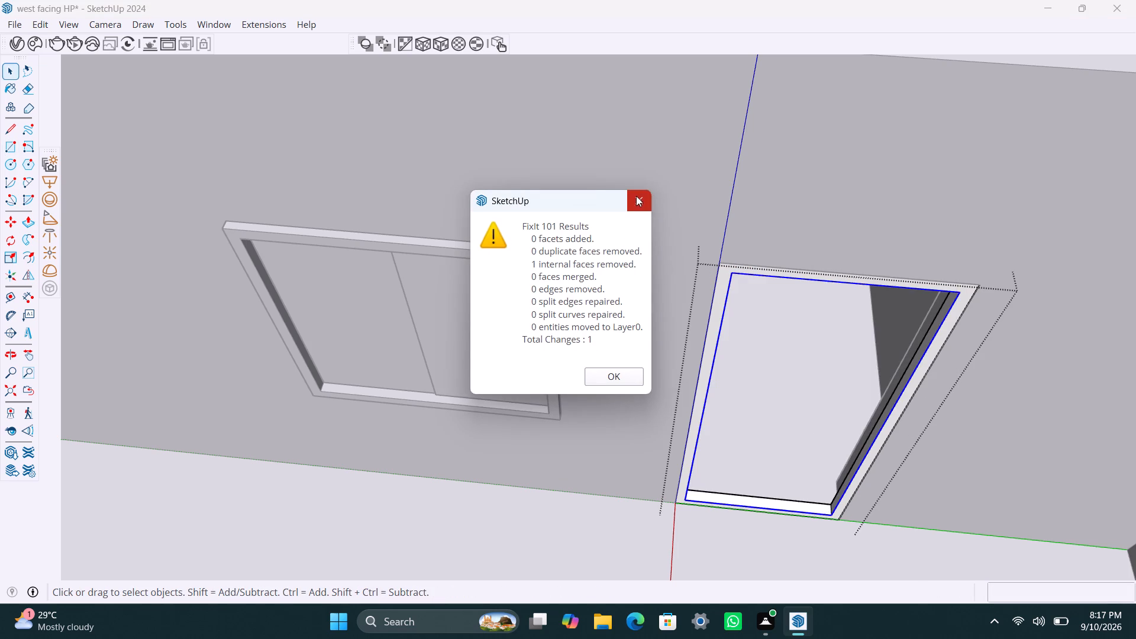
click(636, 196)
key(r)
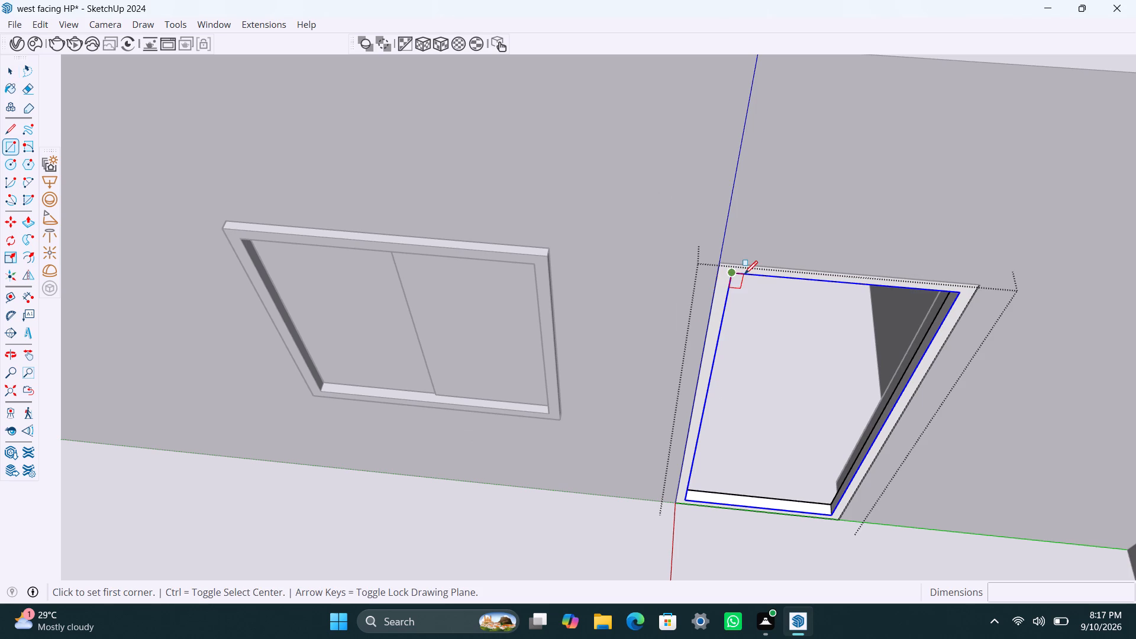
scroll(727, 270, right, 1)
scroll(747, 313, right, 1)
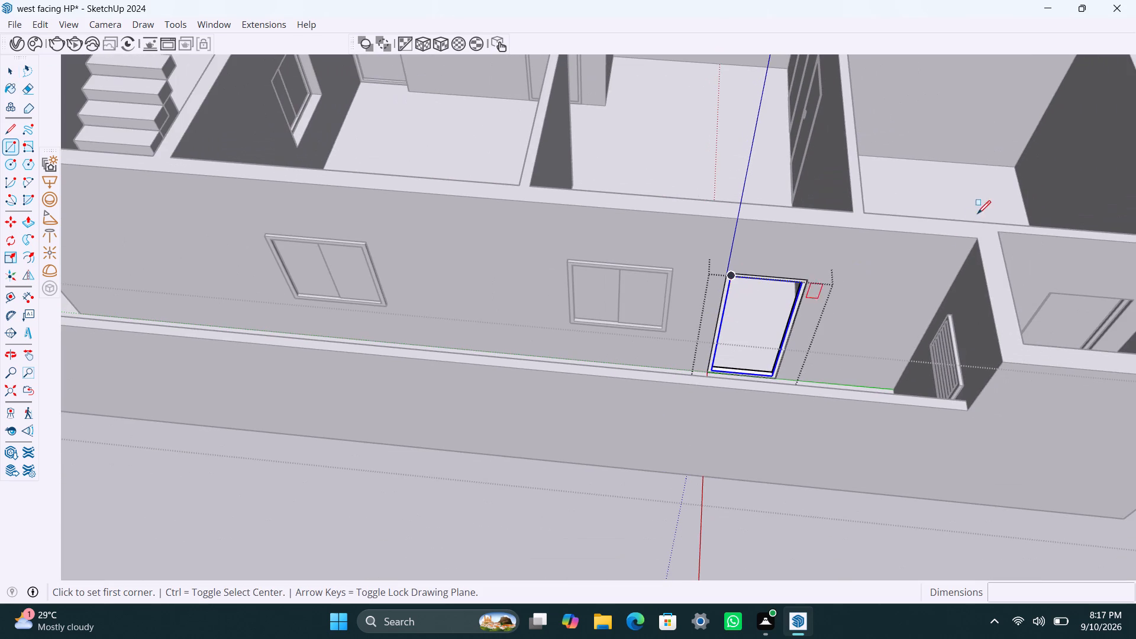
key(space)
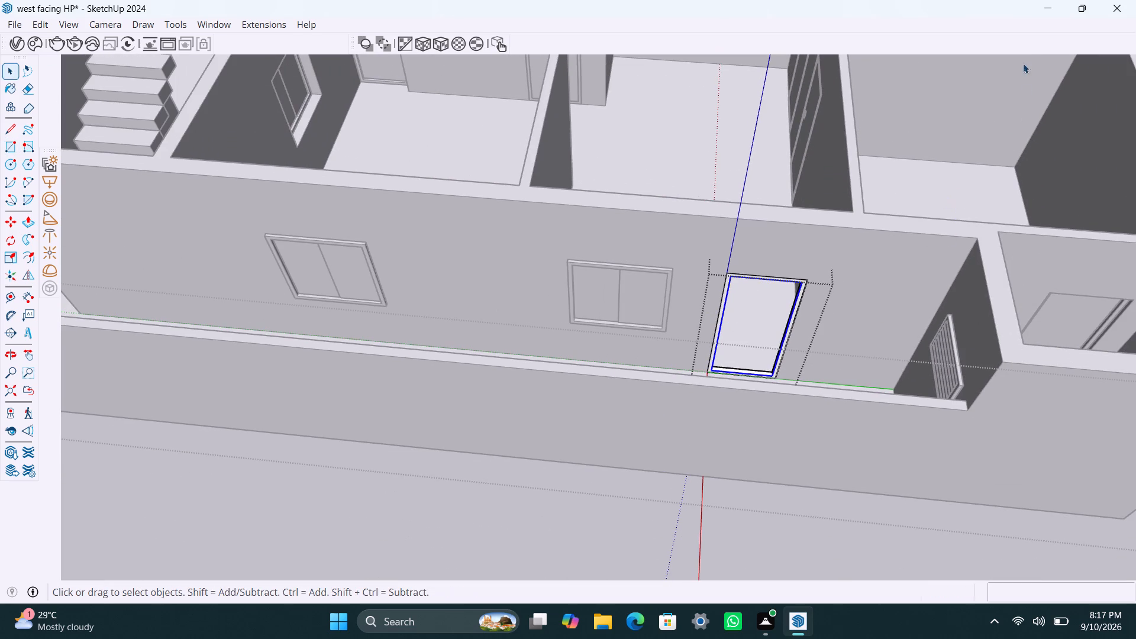
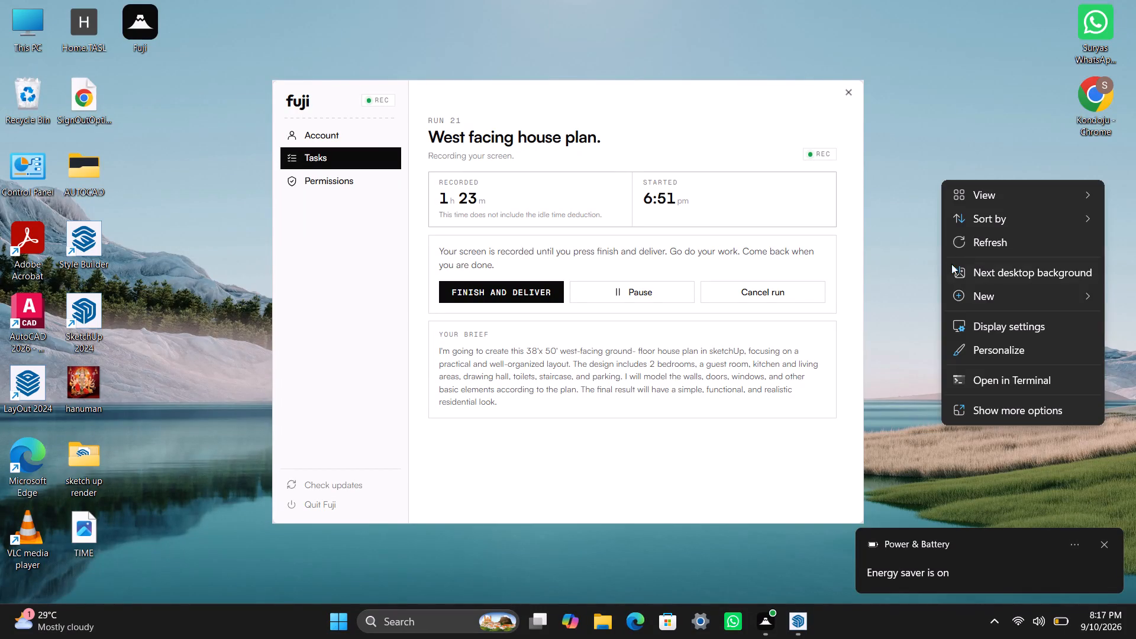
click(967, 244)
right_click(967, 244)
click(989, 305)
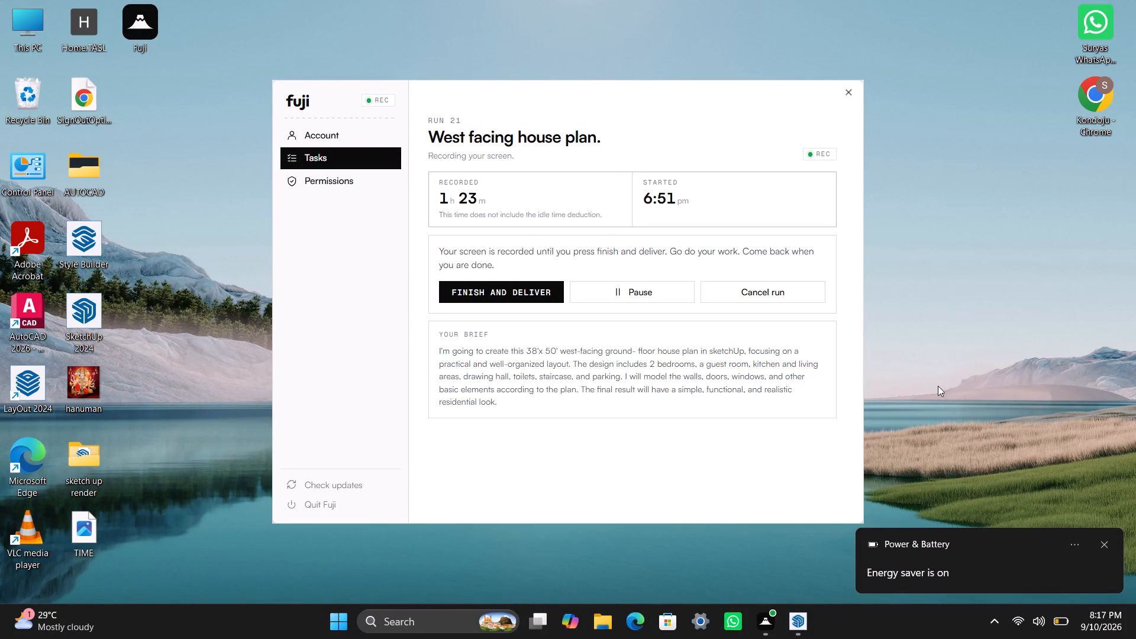
Switch to SketchUp, draw a rectangle filling the opening of the side-wall door frame, and make it a group.
click(798, 623)
scroll(741, 298, up, 2)
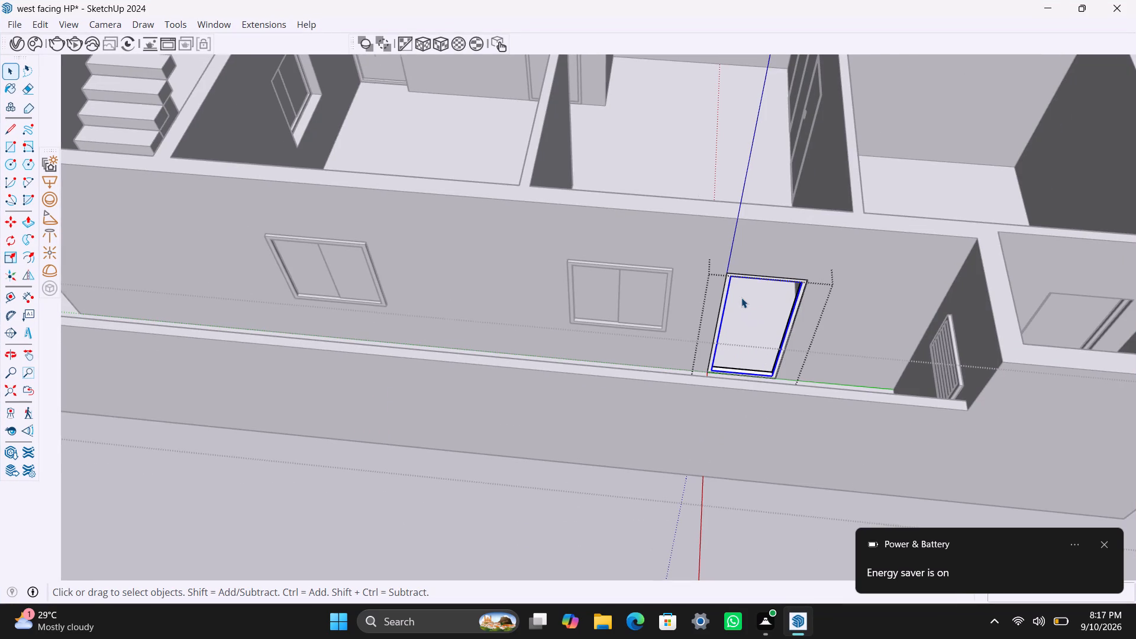
click(733, 253)
scroll(727, 283, up, 4)
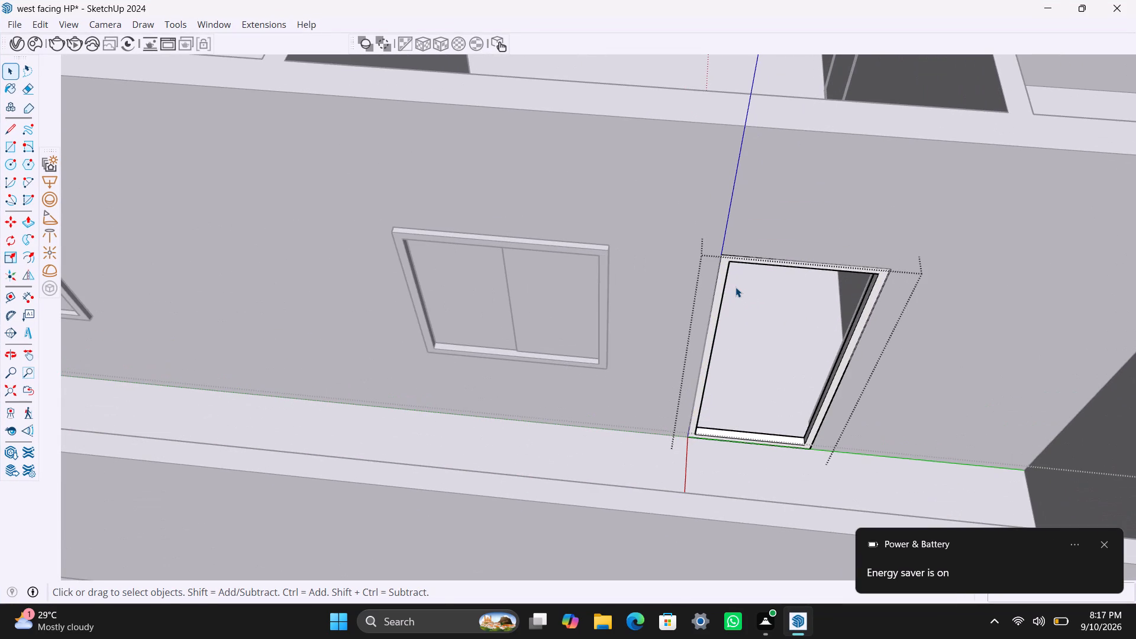
key(r)
click(730, 256)
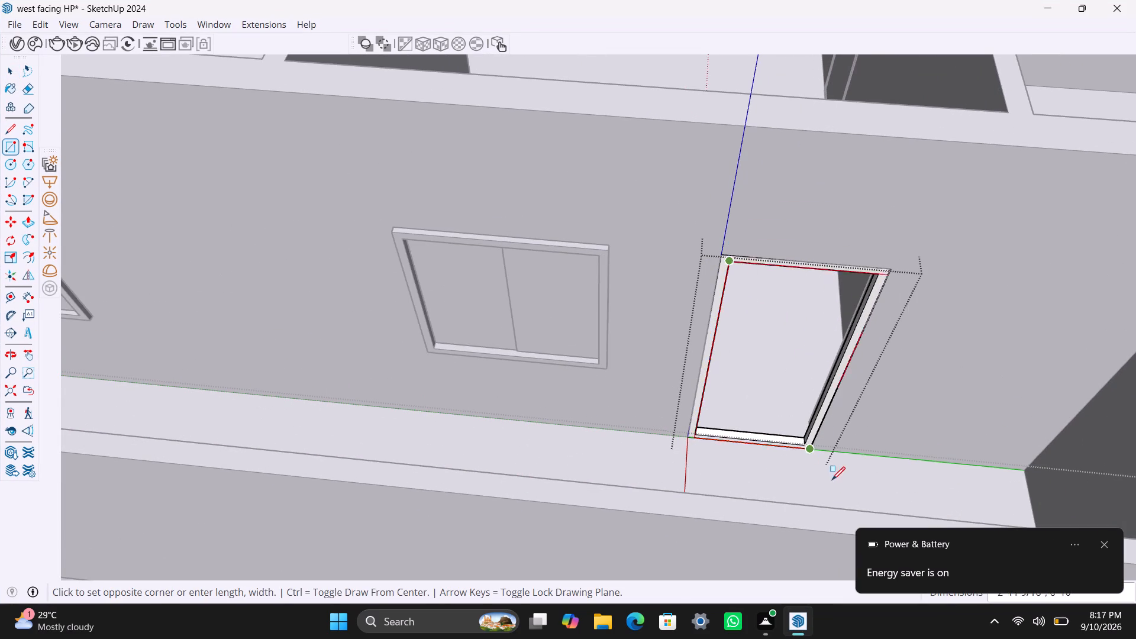
click(804, 446)
key(space)
double_click(772, 378)
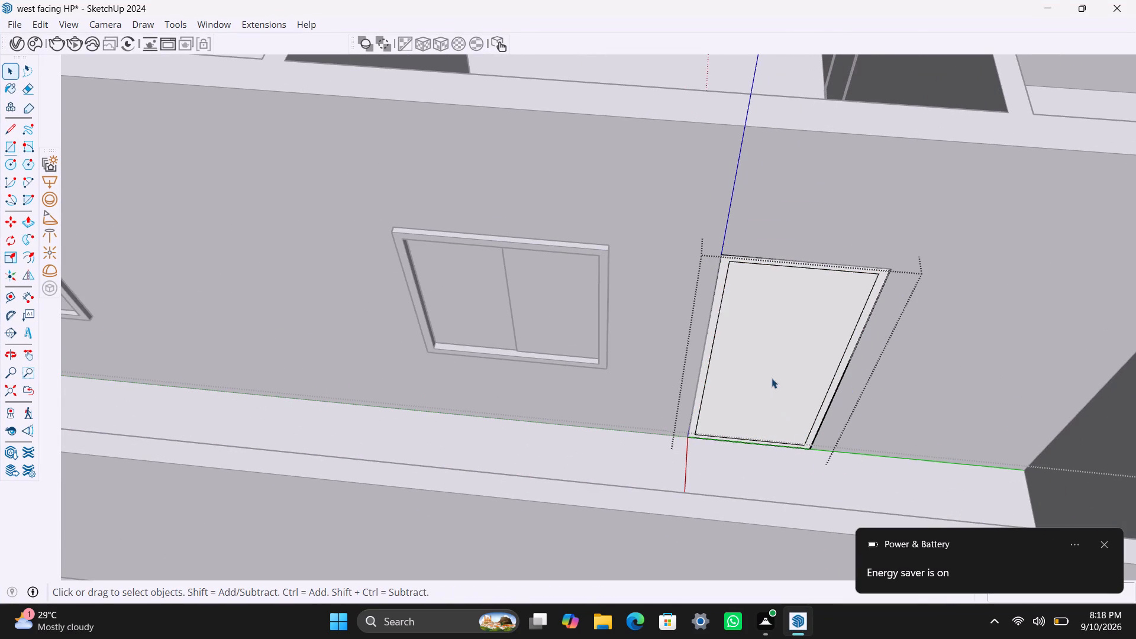
right_click(772, 378)
click(849, 170)
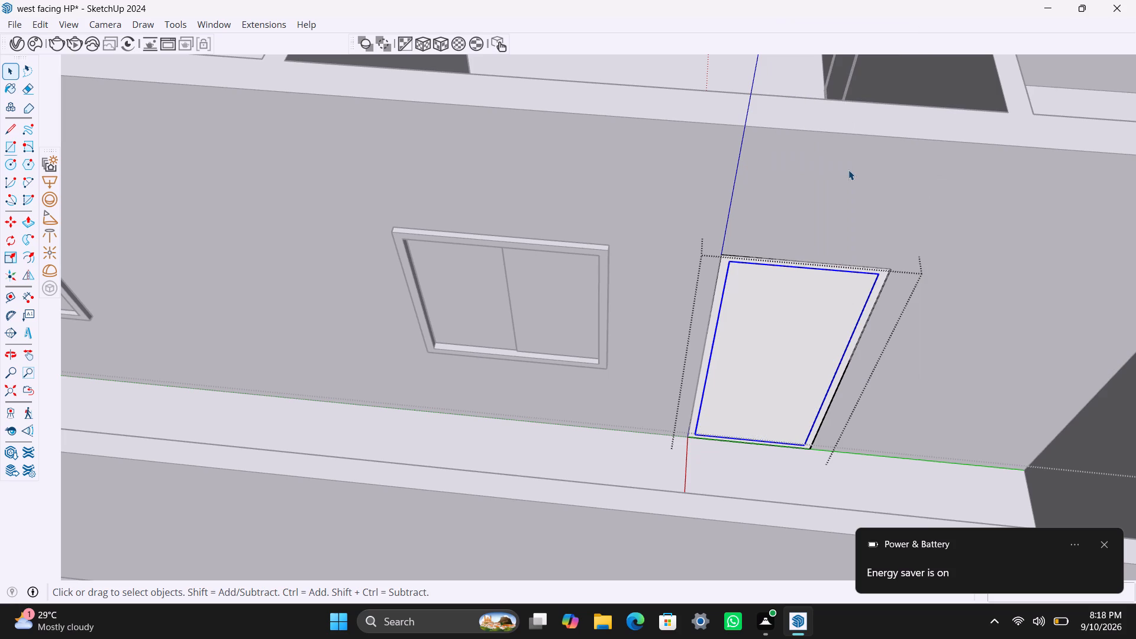
Push/pull the door panel face inside its group to a thickness of 18mm.
scroll(816, 326, up, 2)
double_click(811, 330)
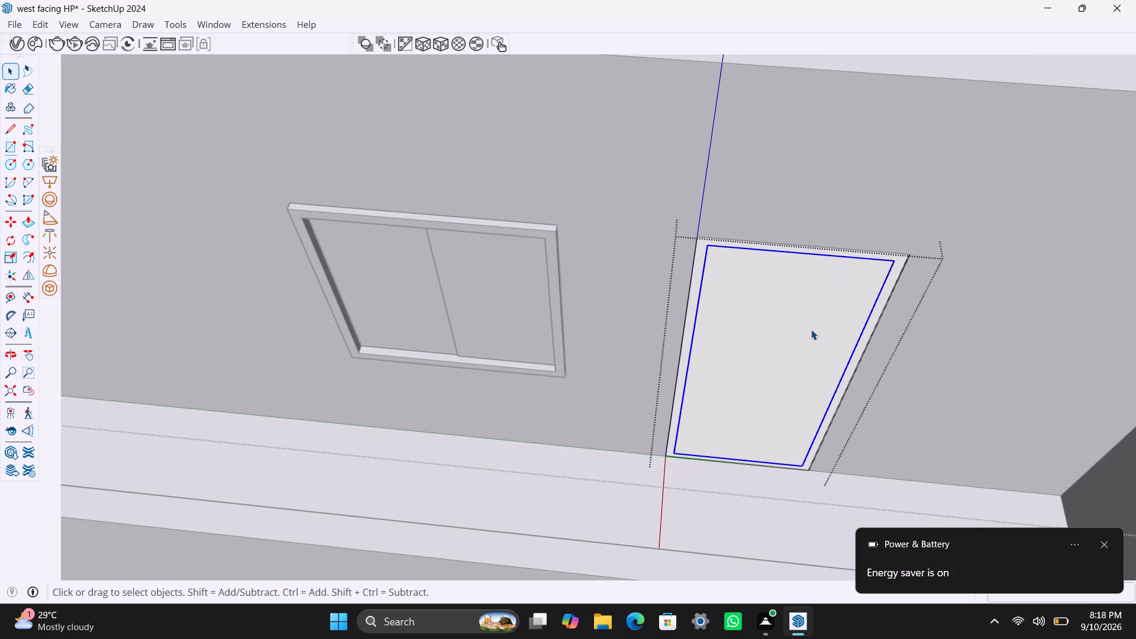
click(811, 331)
scroll(817, 305, down, 1)
key(p)
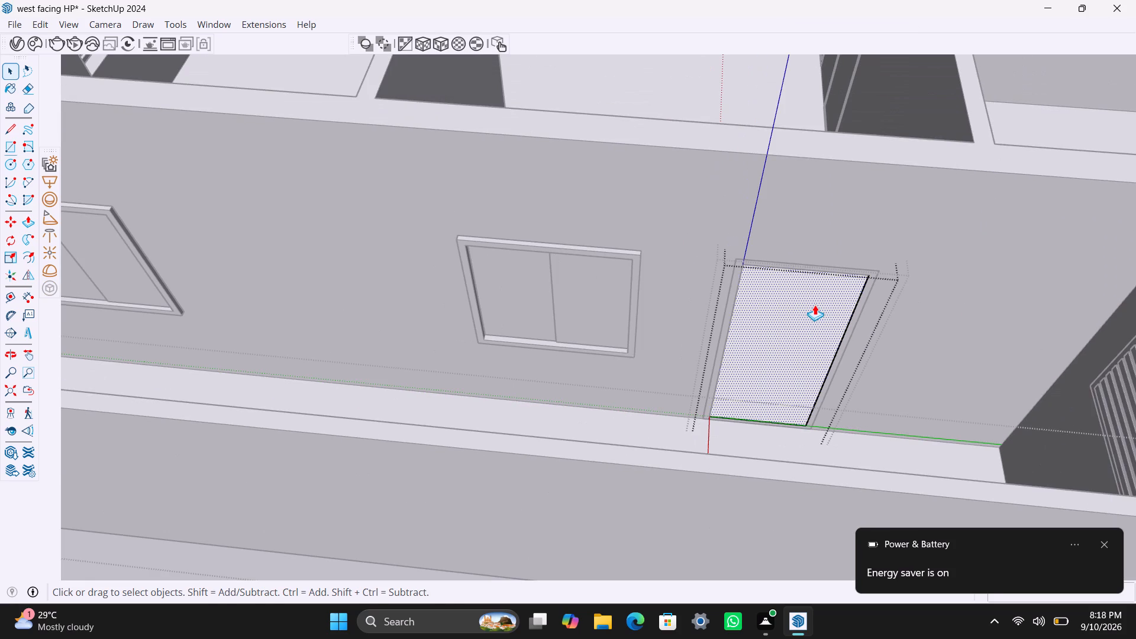
click(815, 305)
text(18mm)
key(Return)
key(space)
click(809, 191)
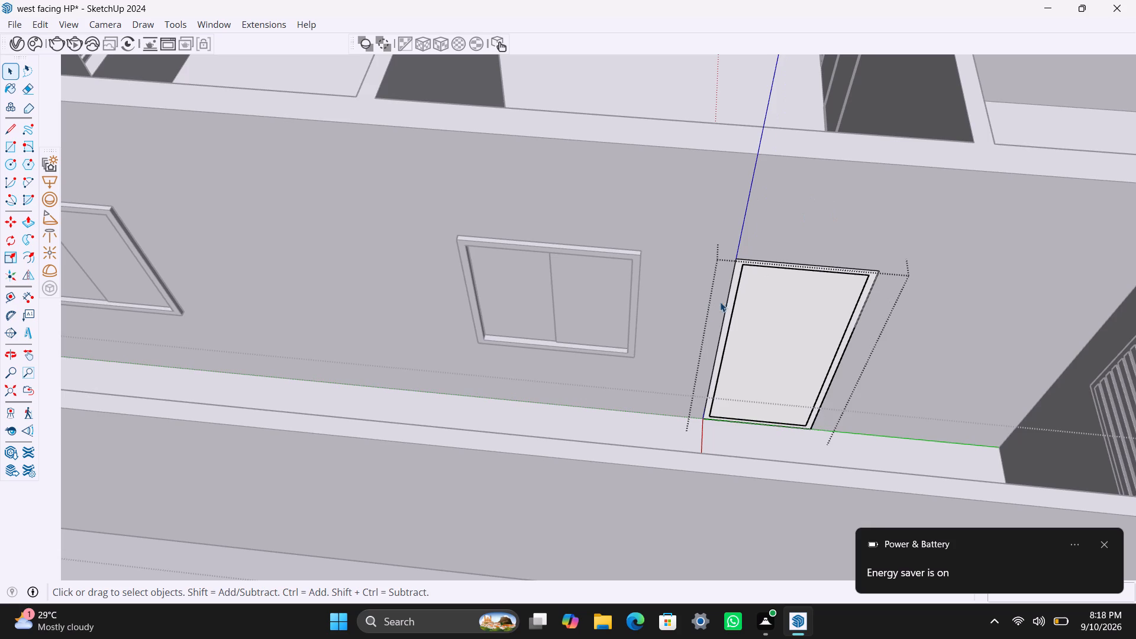
scroll(706, 332, down, 1)
Draw a handle rectangle about 7 1/16" by 1 1/2" near the door panel's side edge and make it a group.
scroll(751, 323, up, 3)
scroll(818, 370, up, 2)
scroll(704, 372, up, 2)
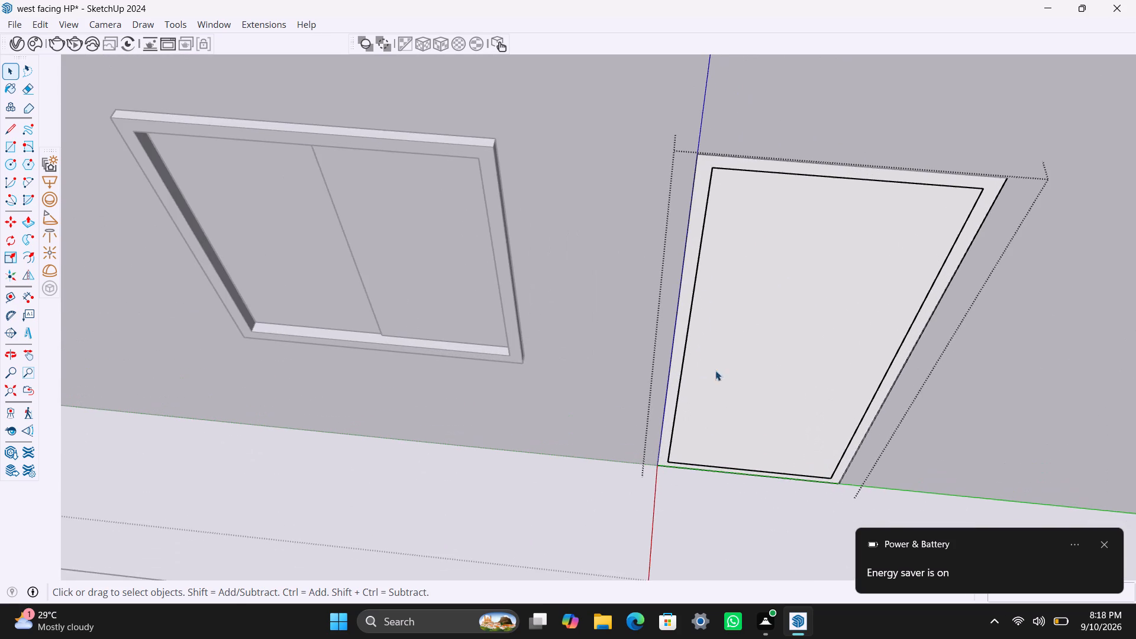
middle_drag(749, 376, 690, 328)
key(r)
scroll(706, 376, up, 3)
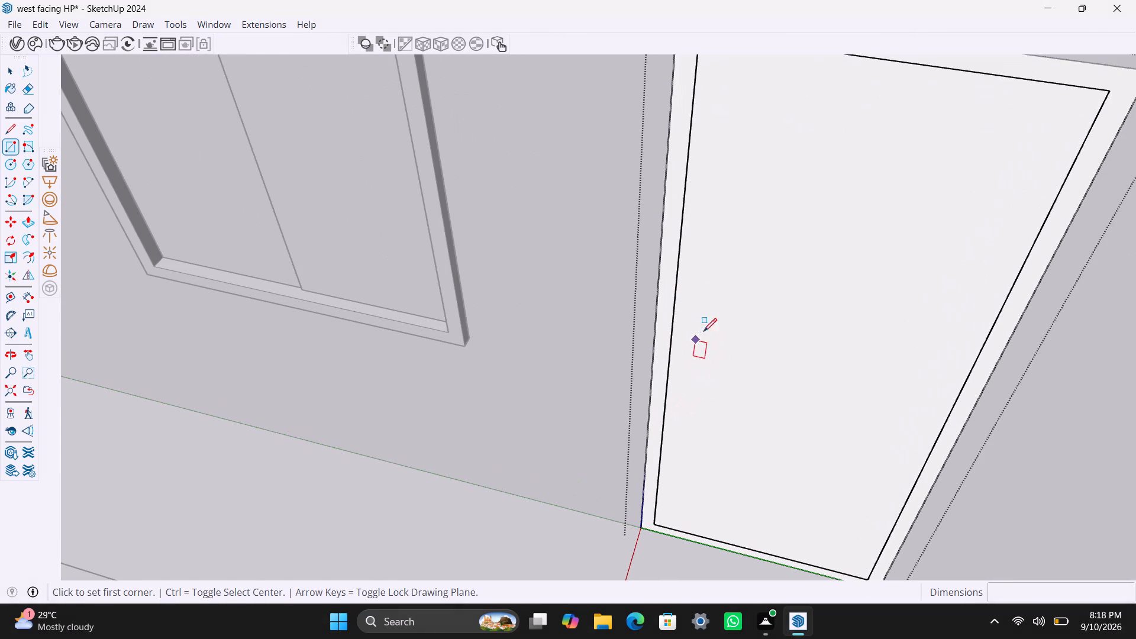
click(706, 288)
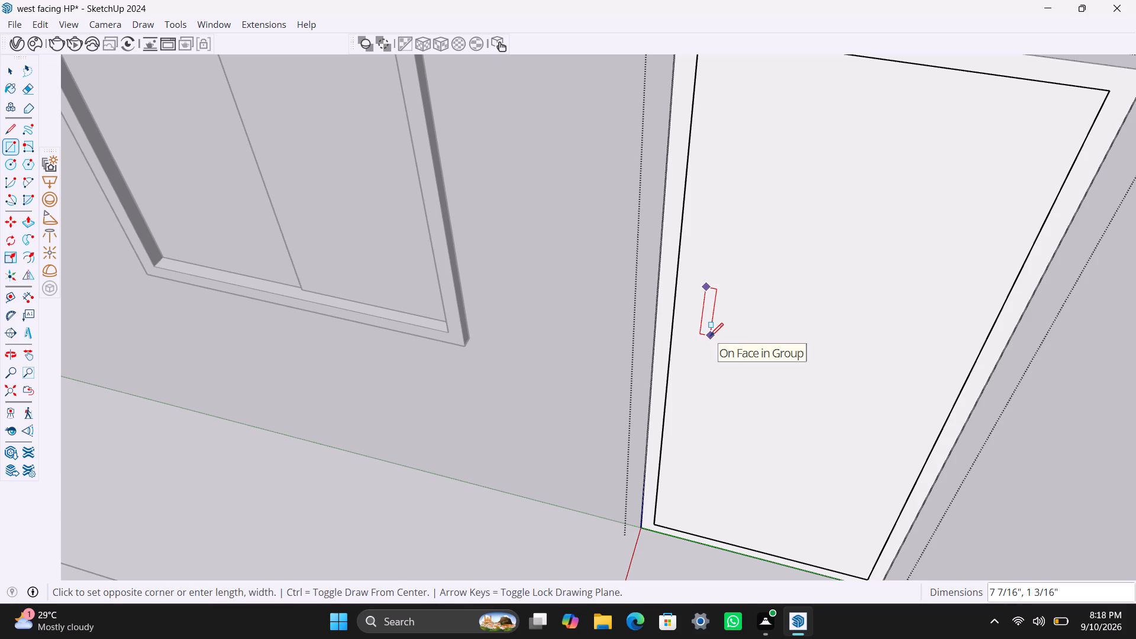
click(714, 335)
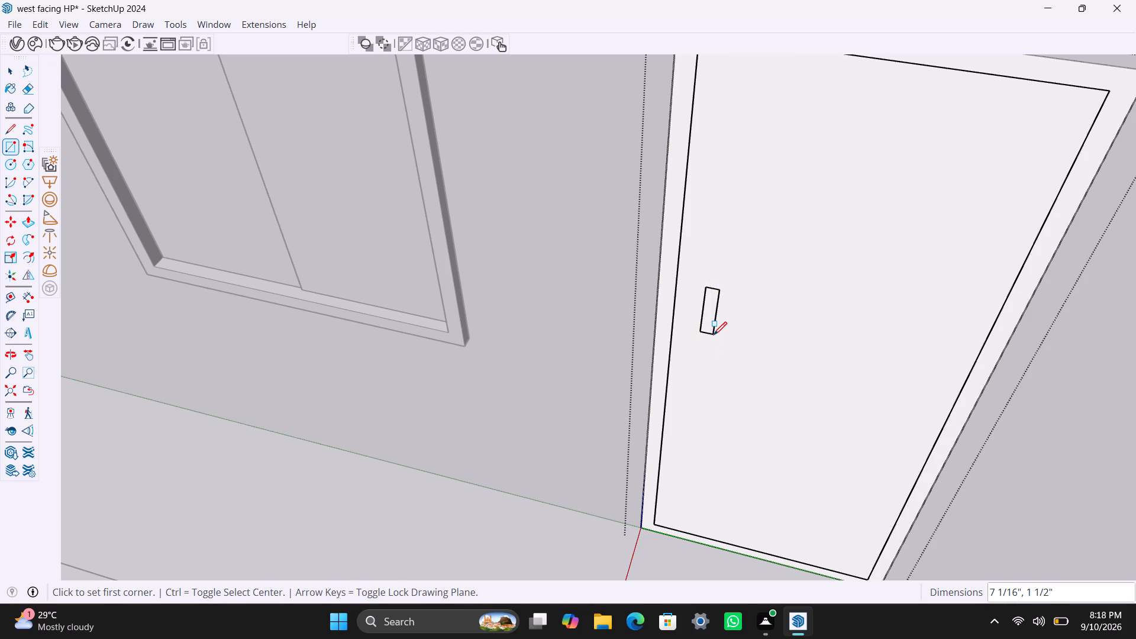
key(space)
double_click(708, 321)
right_click(708, 321)
click(768, 143)
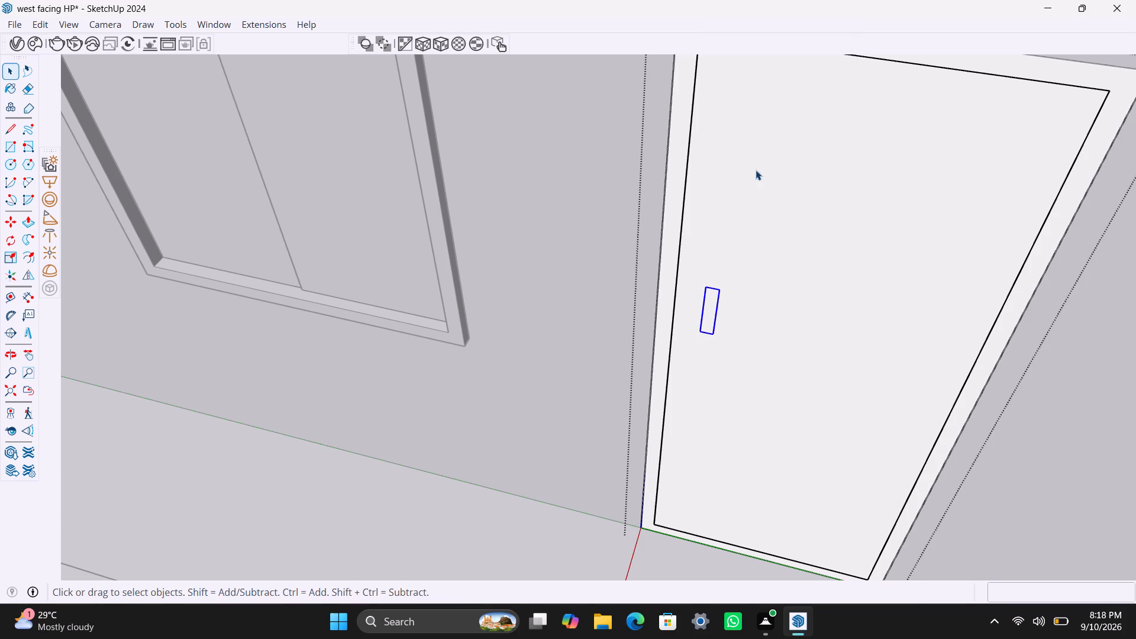
Push/pull the door handle face 0.5" inside its group, save the model, and exit the groups.
scroll(709, 373, up, 2)
scroll(710, 323, up, 2)
double_click(707, 305)
double_click(707, 309)
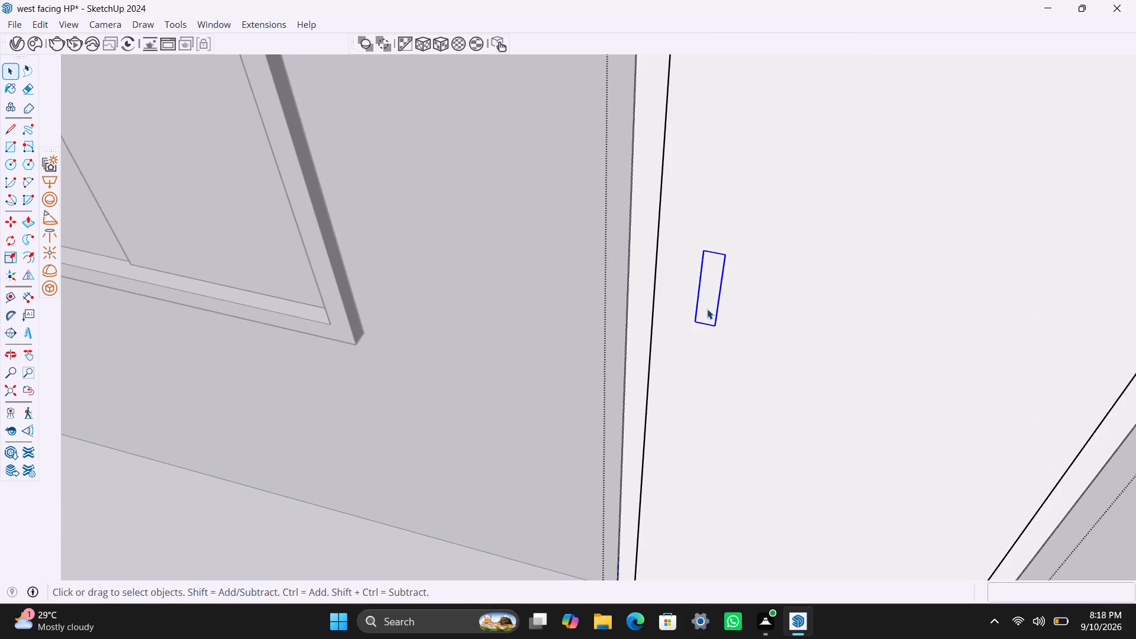
click(707, 309)
key(p)
click(707, 309)
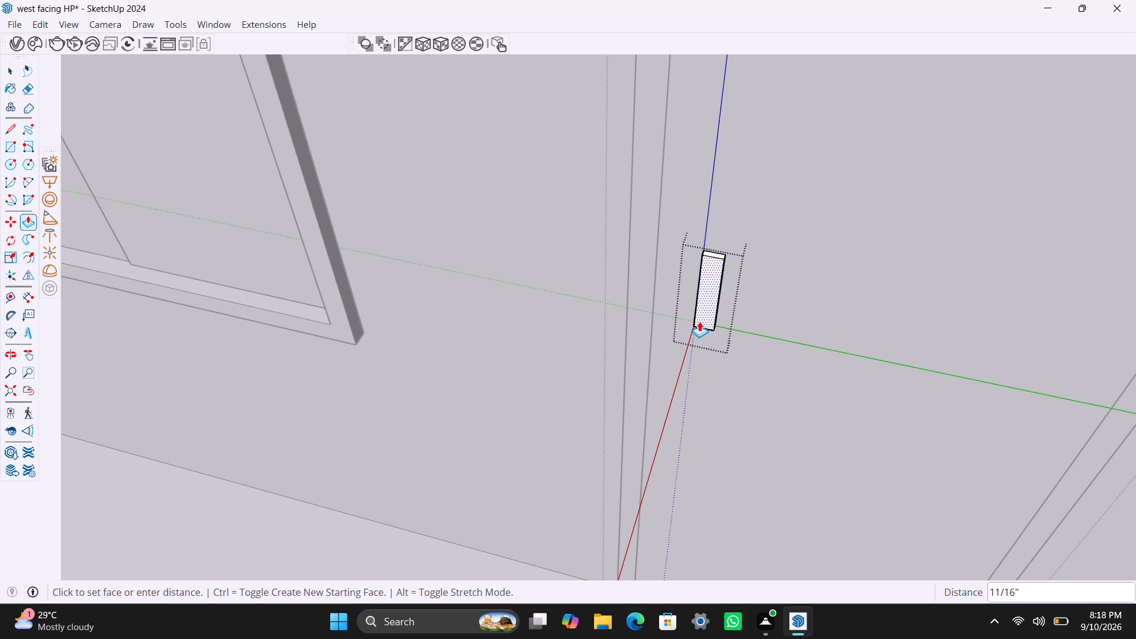
text(0.5")
key(Return)
key(space)
key(ctrl+s)
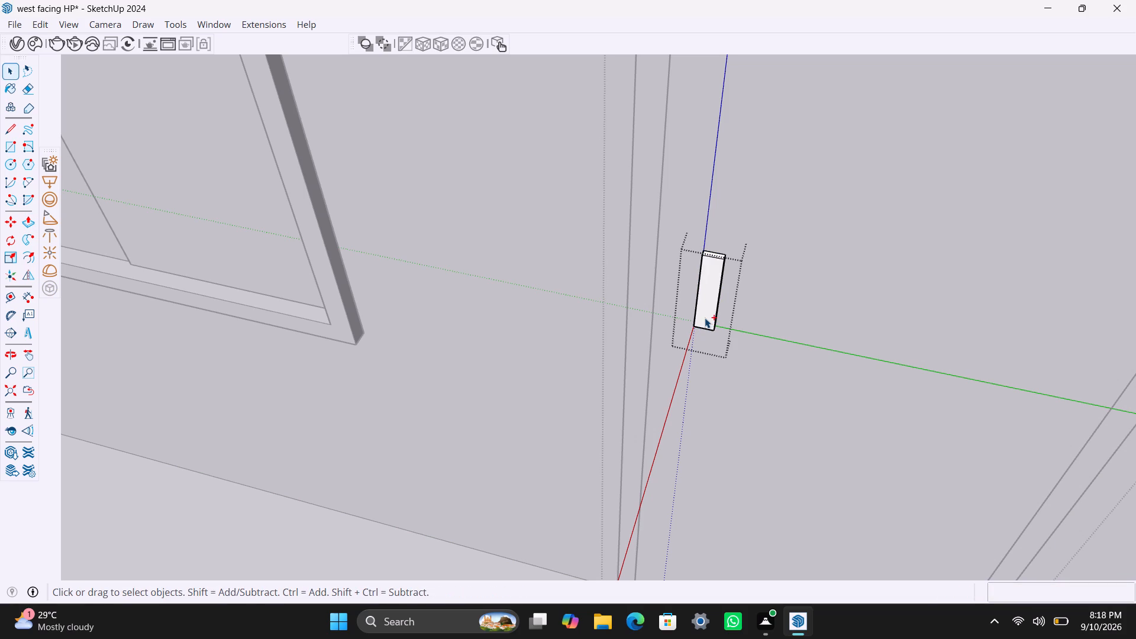
key(space)
click(827, 275)
scroll(734, 229, down, 20)
click(410, 460)
click(404, 463)
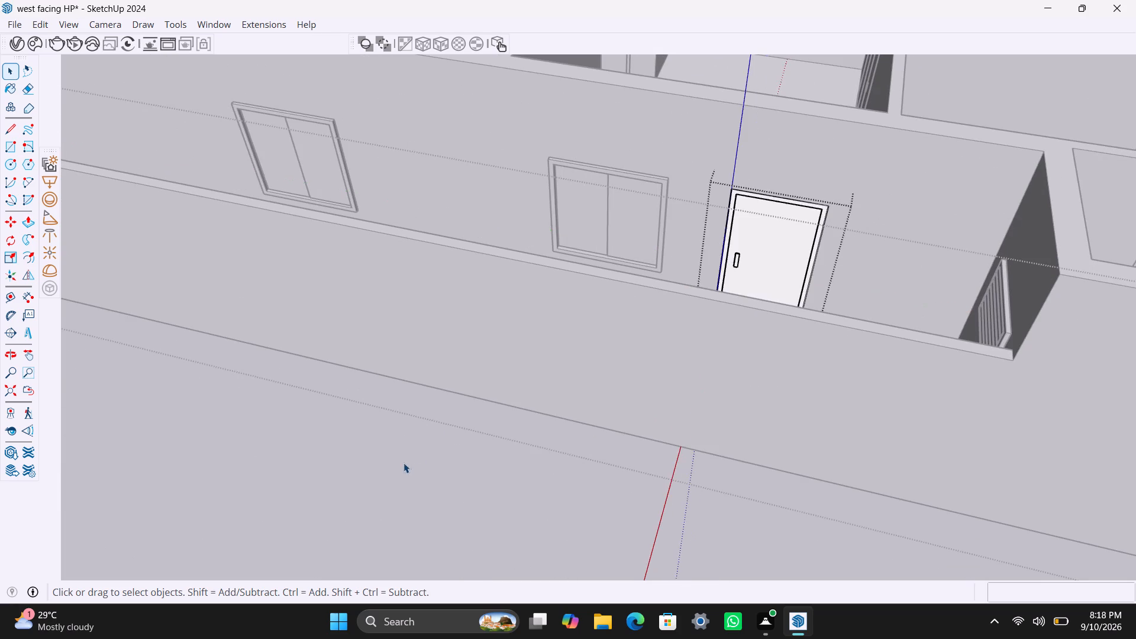
Push/pull the top of the low compound wall up to the height of the front compound wall and save the model.
scroll(746, 298, down, 10)
middle_drag(597, 321, 979, 325)
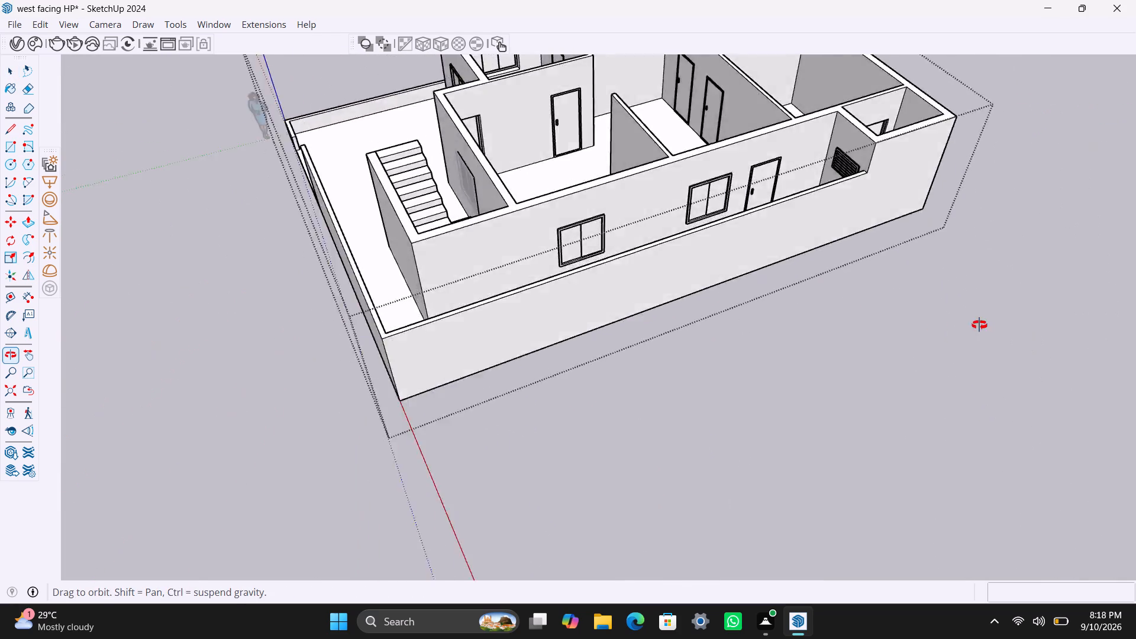
middle_drag(979, 325, 1044, 311)
scroll(676, 358, down, 4)
middle_drag(645, 418, 1038, 405)
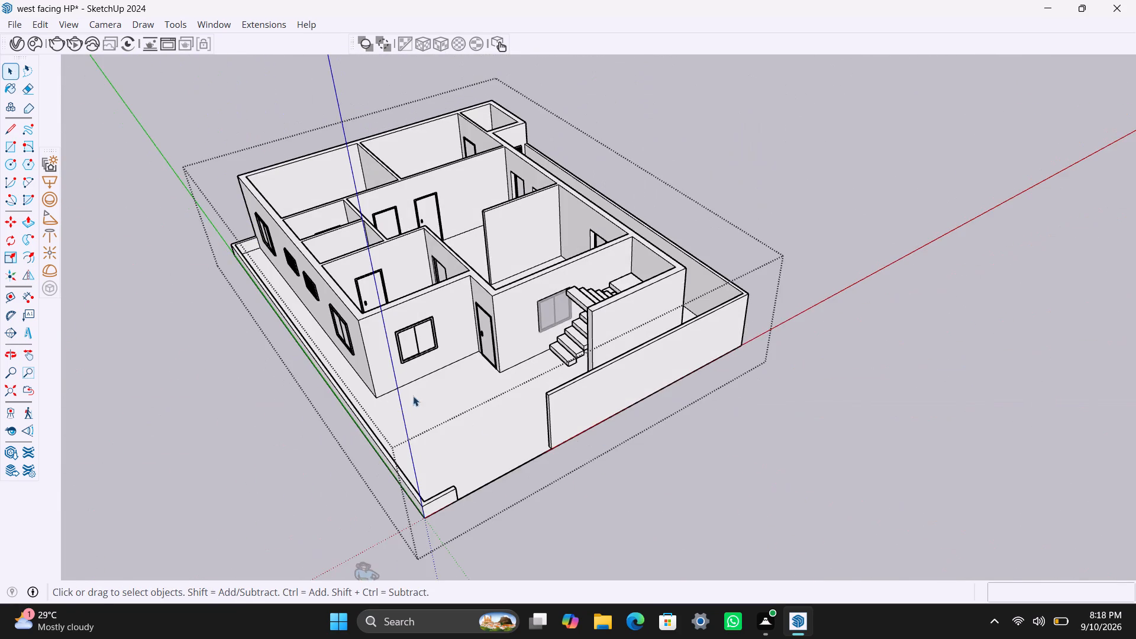
scroll(413, 393, up, 2)
shift+middle_drag(502, 367, 674, 330)
click(887, 492)
click(864, 499)
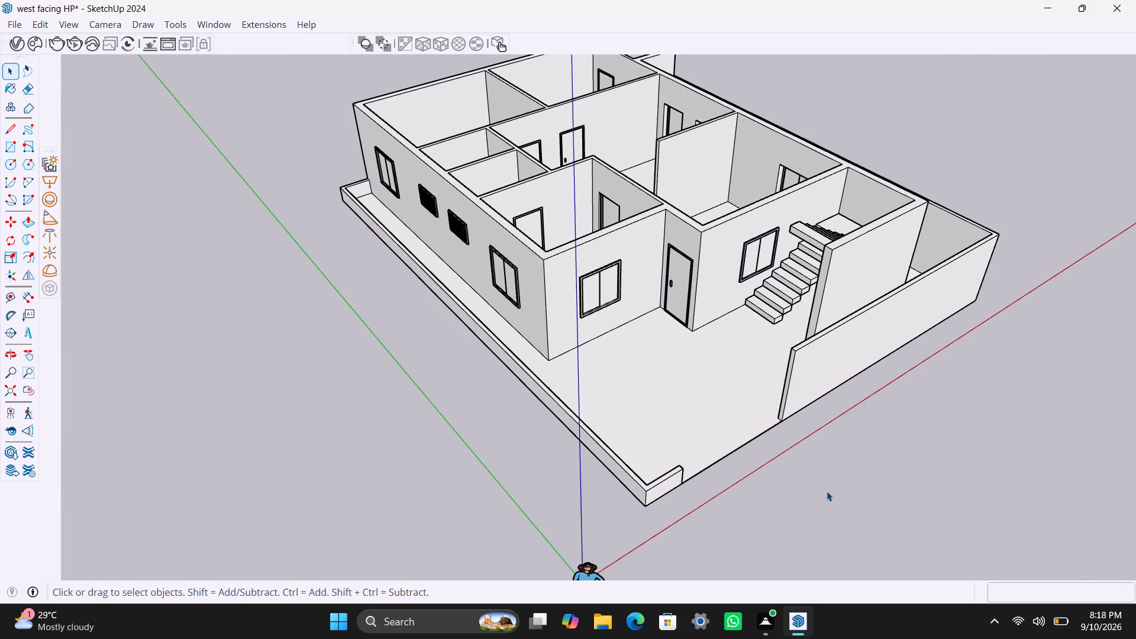
scroll(568, 417, up, 5)
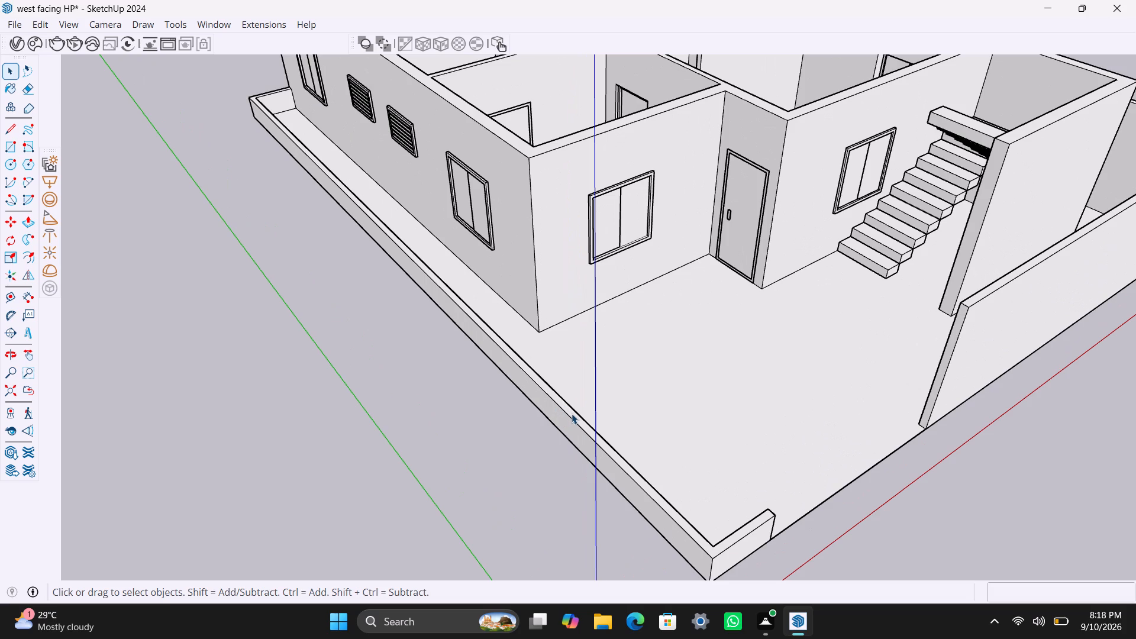
triple_click(572, 414)
scroll(575, 412, up, 2)
click(574, 415)
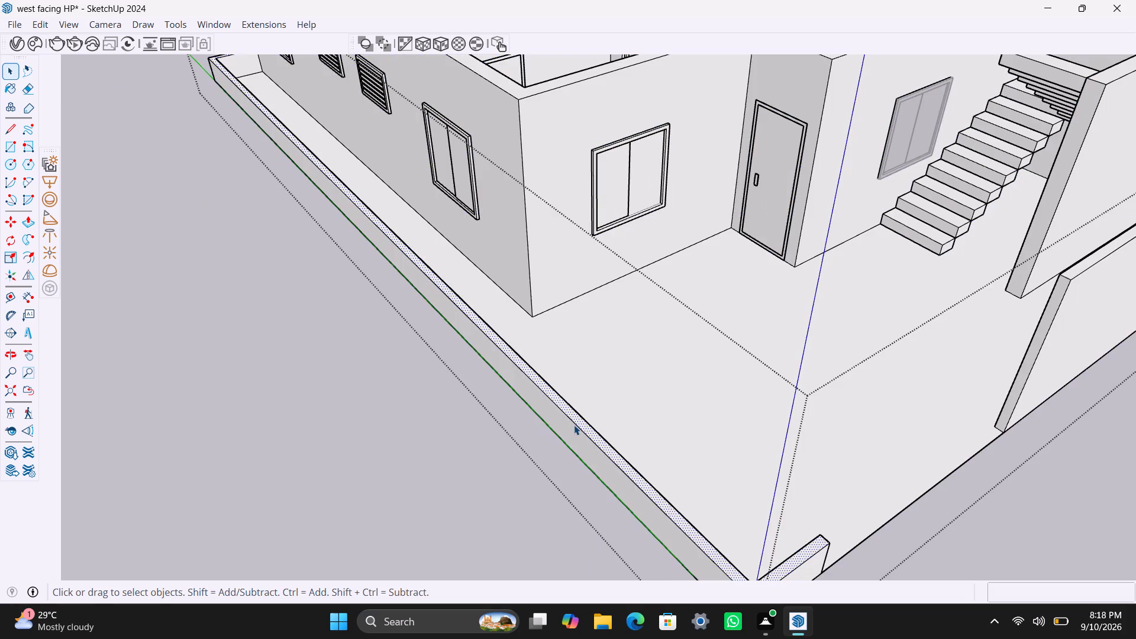
key(p)
drag(582, 417, 996, 277)
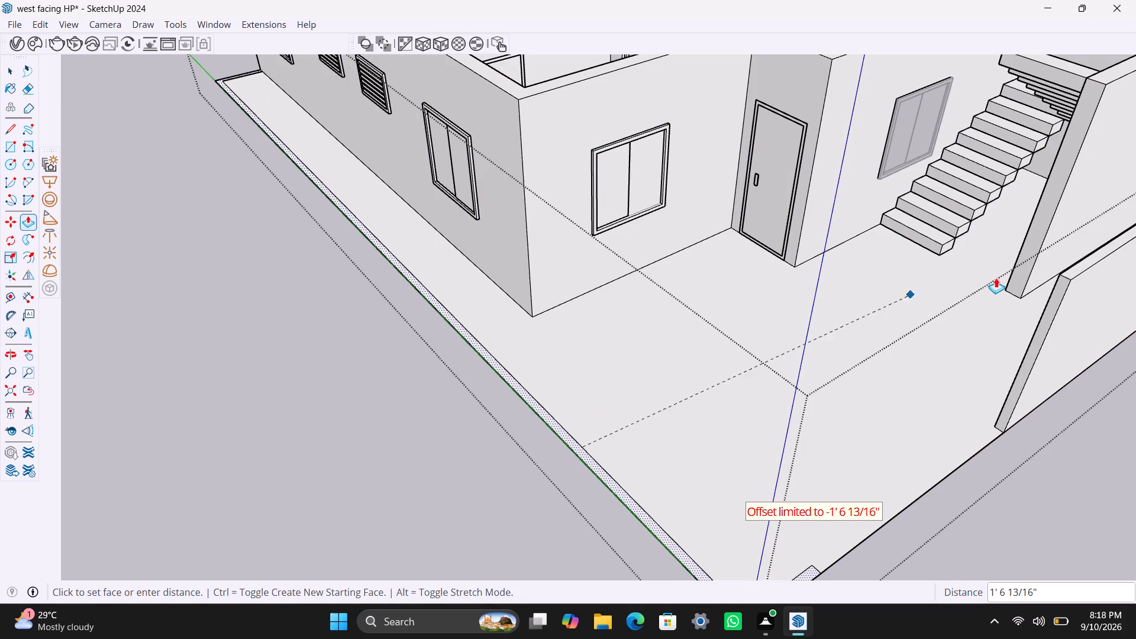
drag(996, 277, 1087, 259)
click(1086, 262)
key(ctrl+s)
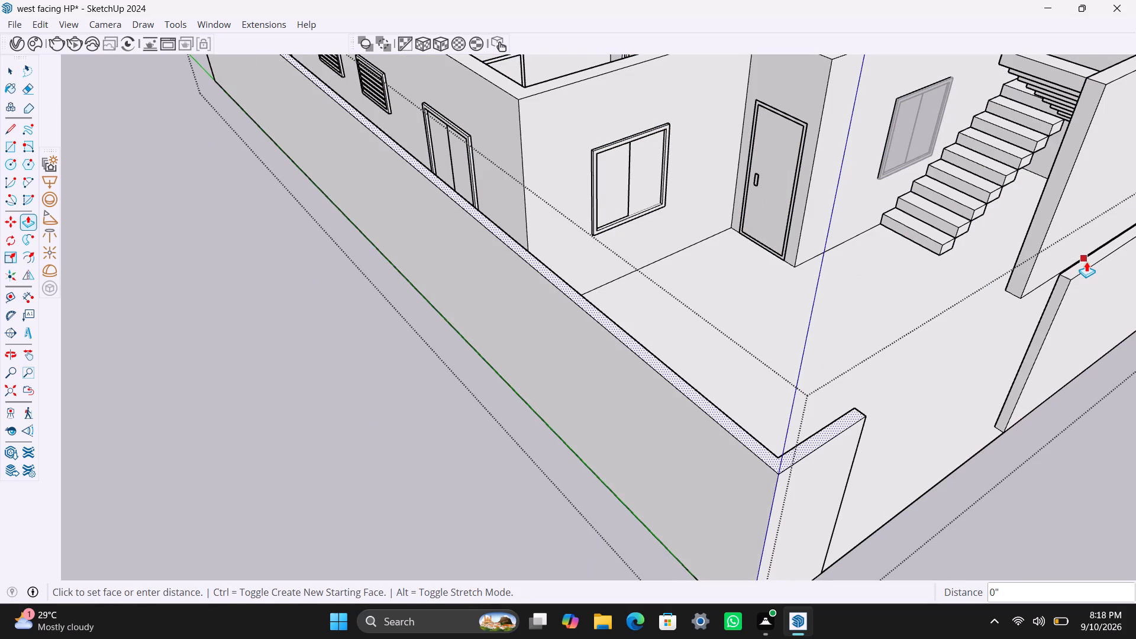
key(space)
click(1086, 444)
Inside the house group, delete the floor faces of the open front area and the central hall.
scroll(967, 442, down, 14)
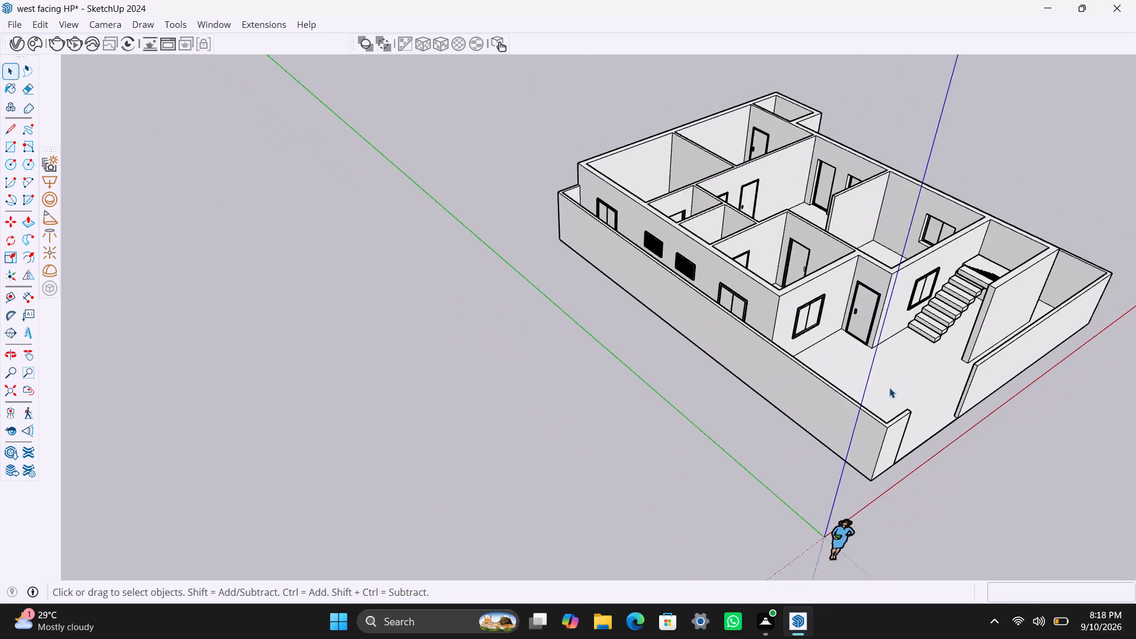
scroll(889, 388, down, 3)
middle_drag(959, 392, 857, 414)
middle_drag(981, 503, 843, 476)
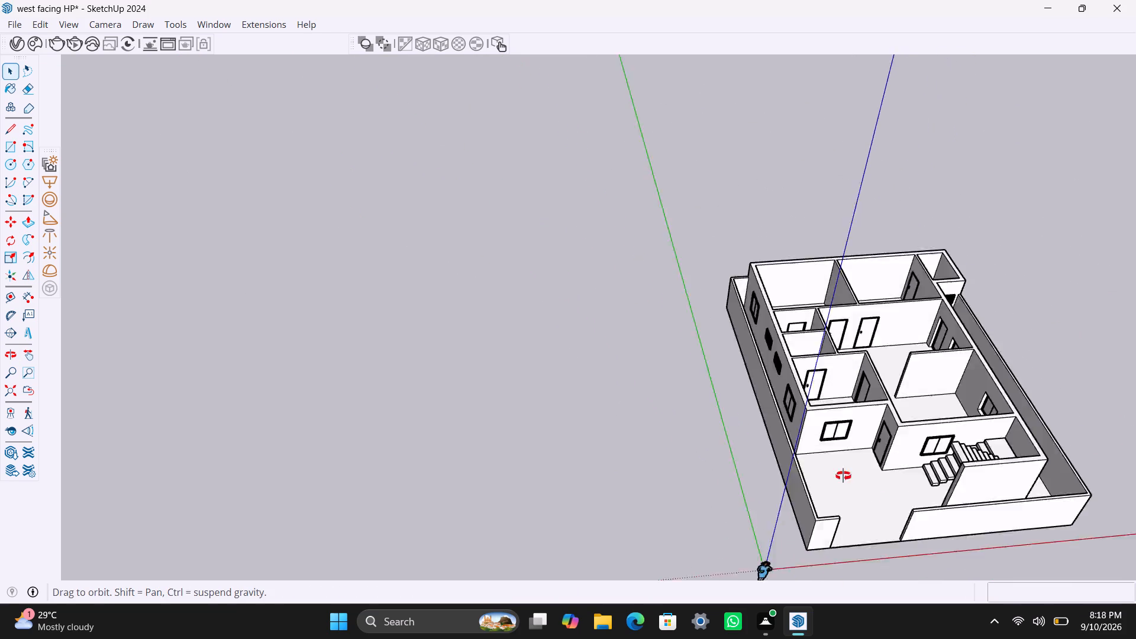
middle_drag(843, 476, 774, 386)
scroll(883, 405, down, 9)
shift+middle_drag(893, 414, 870, 296)
scroll(897, 269, up, 4)
middle_drag(880, 317, 925, 517)
scroll(878, 368, up, 3)
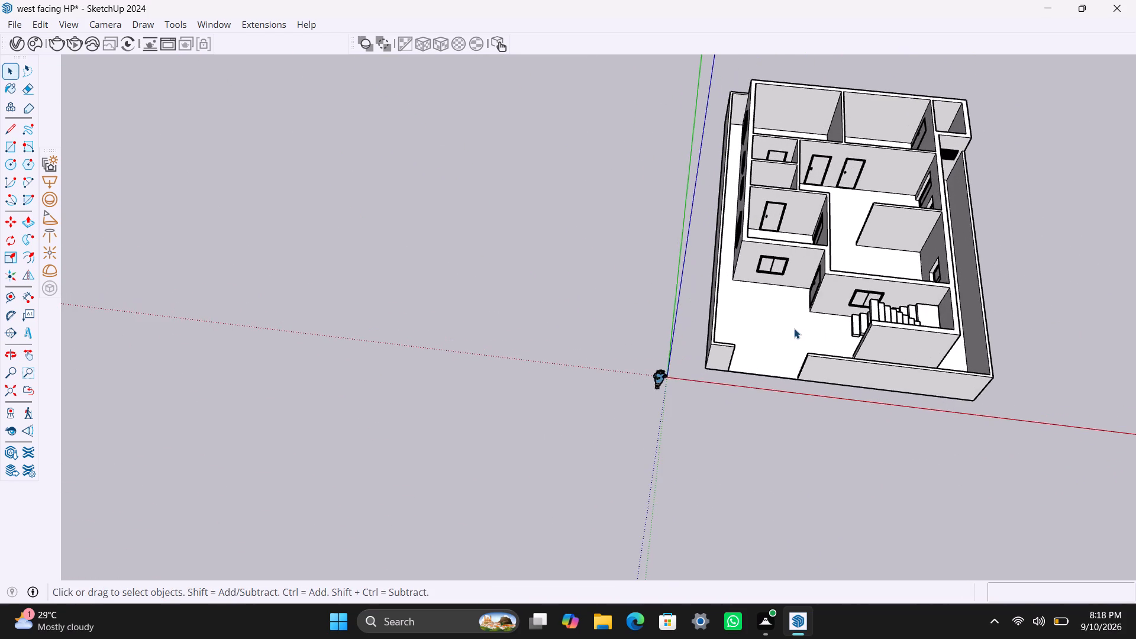
scroll(790, 324, up, 2)
click(789, 323)
triple_click(782, 328)
scroll(780, 330, up, 3)
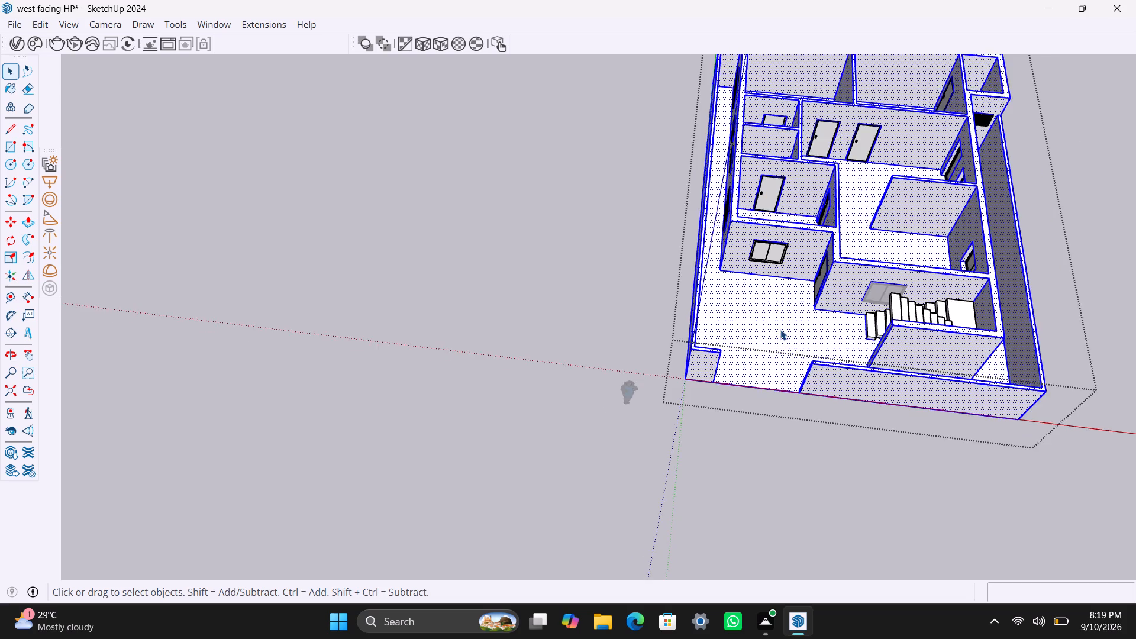
click(745, 314)
key(Delete)
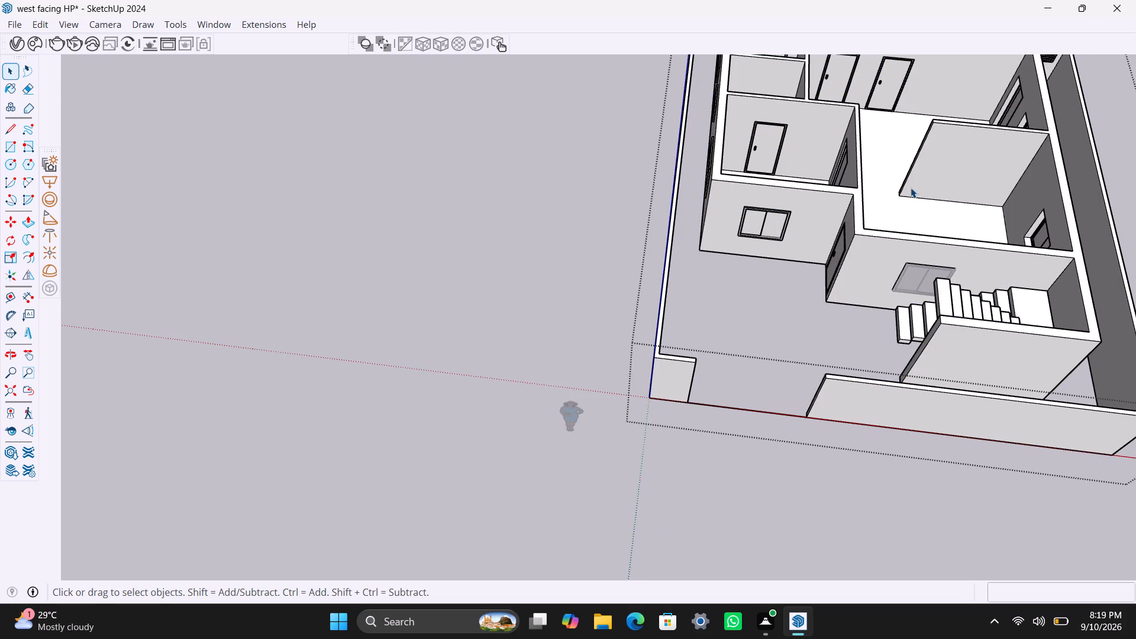
click(893, 211)
key(Delete)
Delete the floor faces of the front corner room and the small room directly behind it.
scroll(796, 186, down, 3)
middle_drag(773, 199, 699, 357)
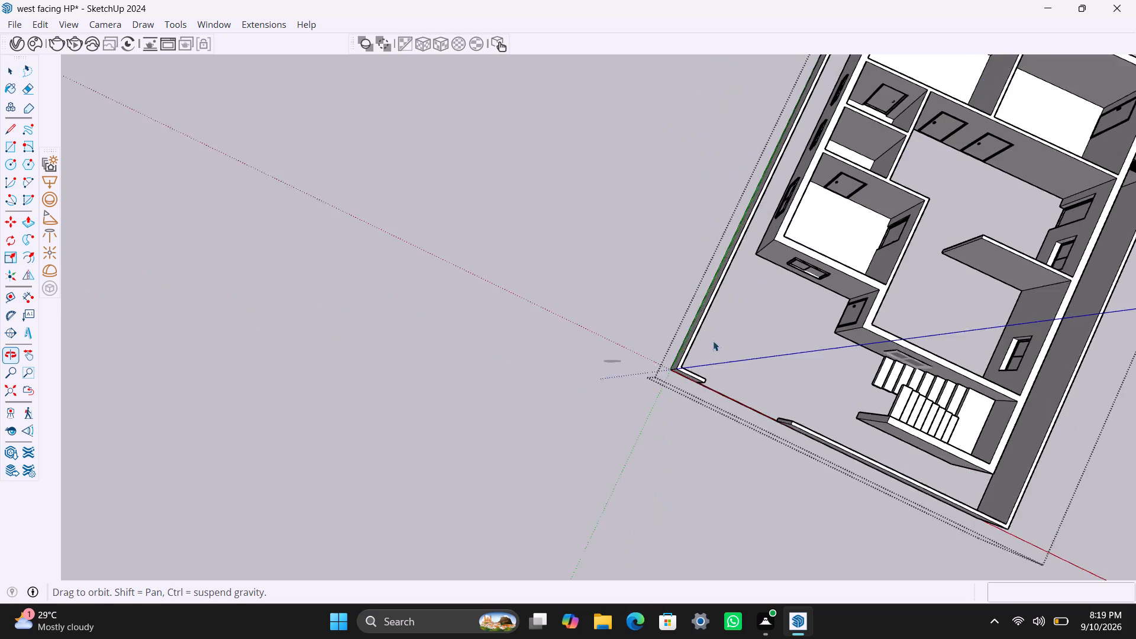
scroll(842, 248, up, 2)
click(842, 216)
key(Delete)
scroll(868, 248, down, 2)
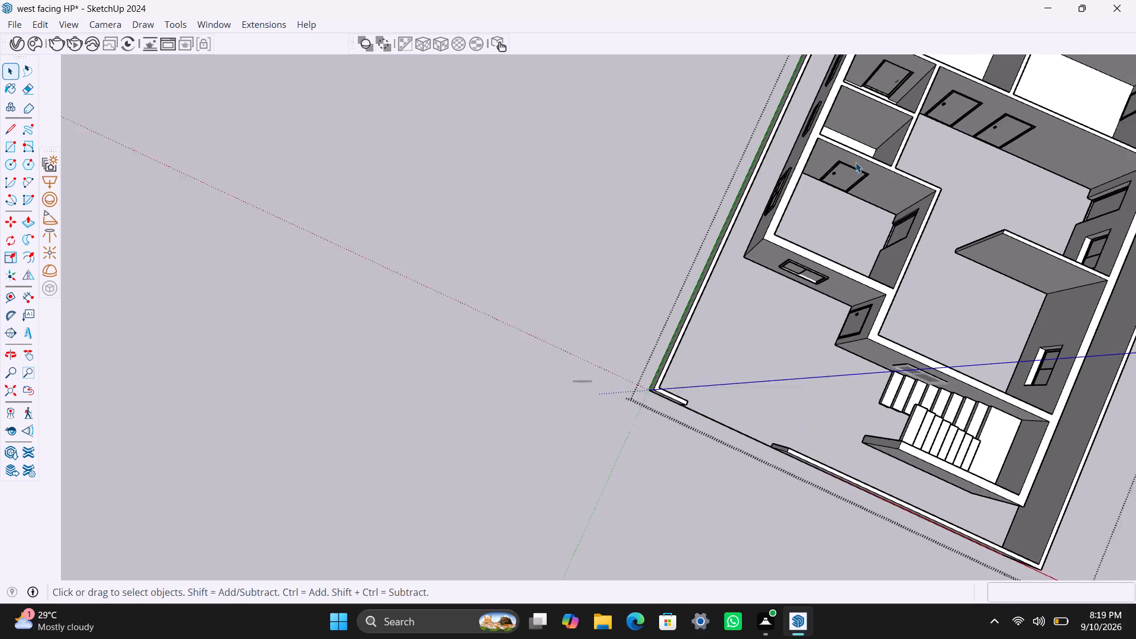
scroll(856, 162, down, 1)
scroll(862, 159, up, 9)
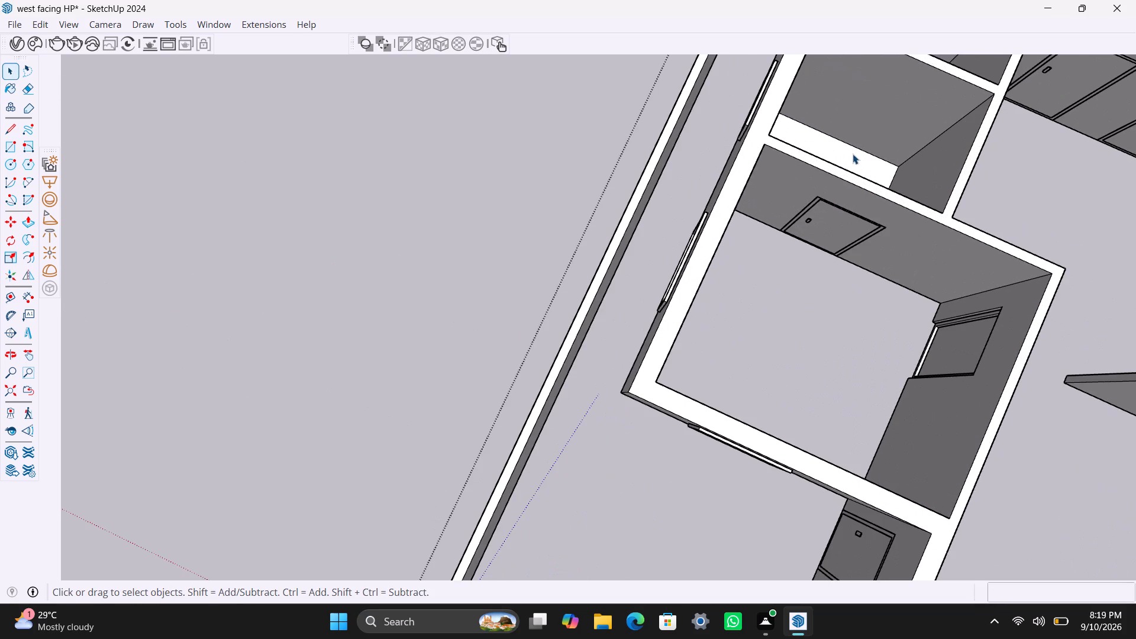
click(853, 154)
key(Delete)
scroll(815, 246, down, 12)
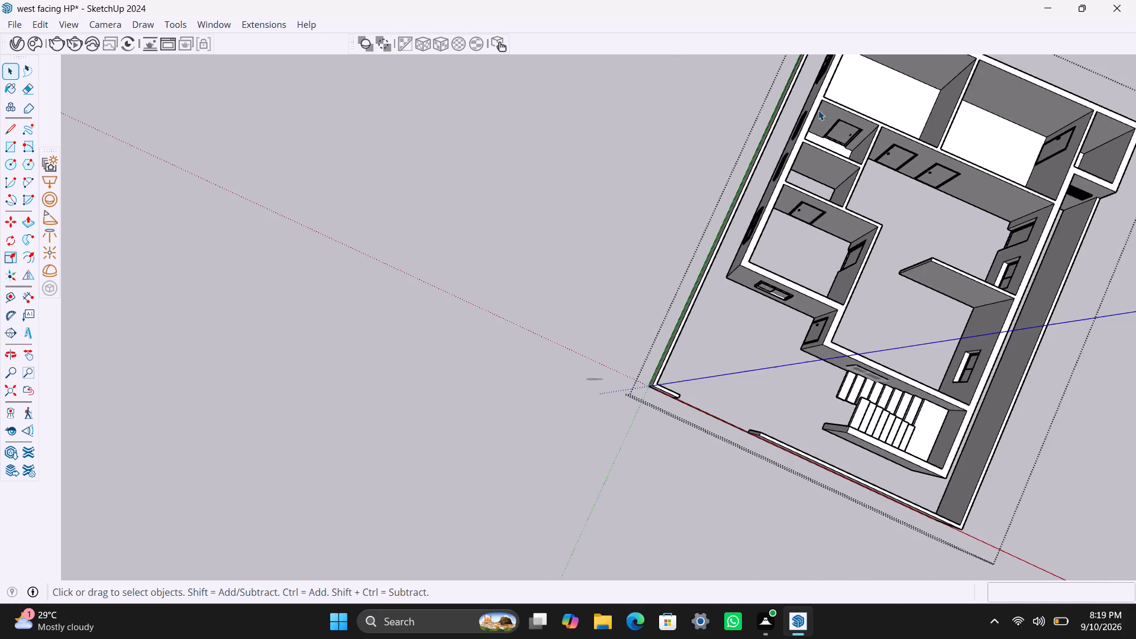
Delete the floor faces of the two large rear rooms inside the house group and save the model.
scroll(893, 89, up, 3)
click(893, 89)
key(Delete)
click(1036, 150)
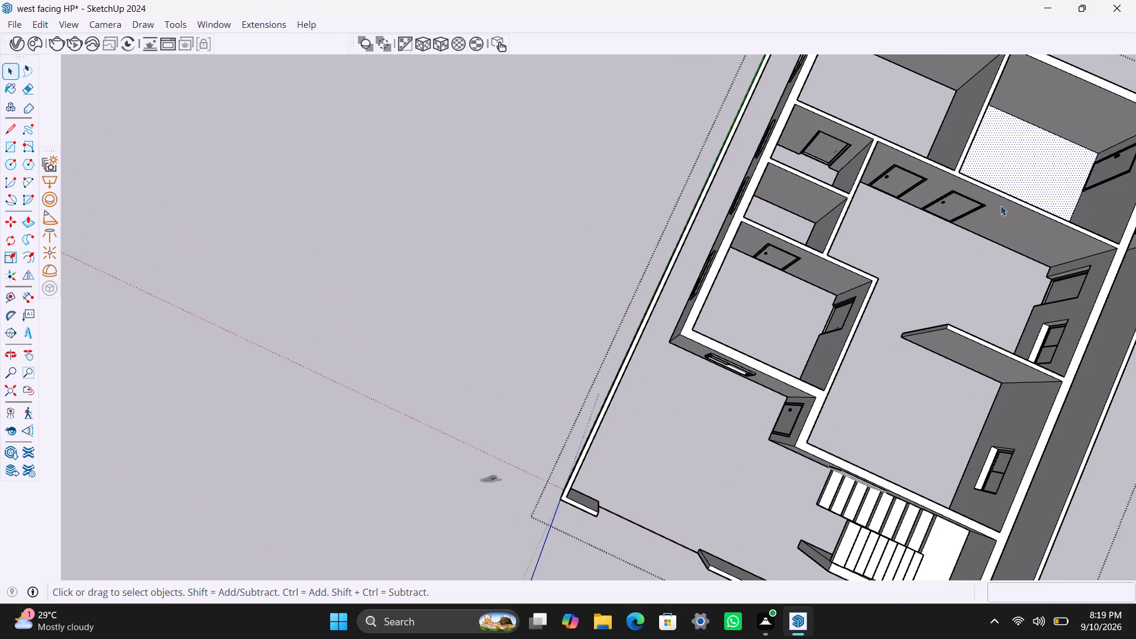
key(Delete)
scroll(1028, 355, down, 5)
scroll(951, 376, down, 3)
scroll(925, 341, up, 2)
middle_drag(931, 291, 970, 292)
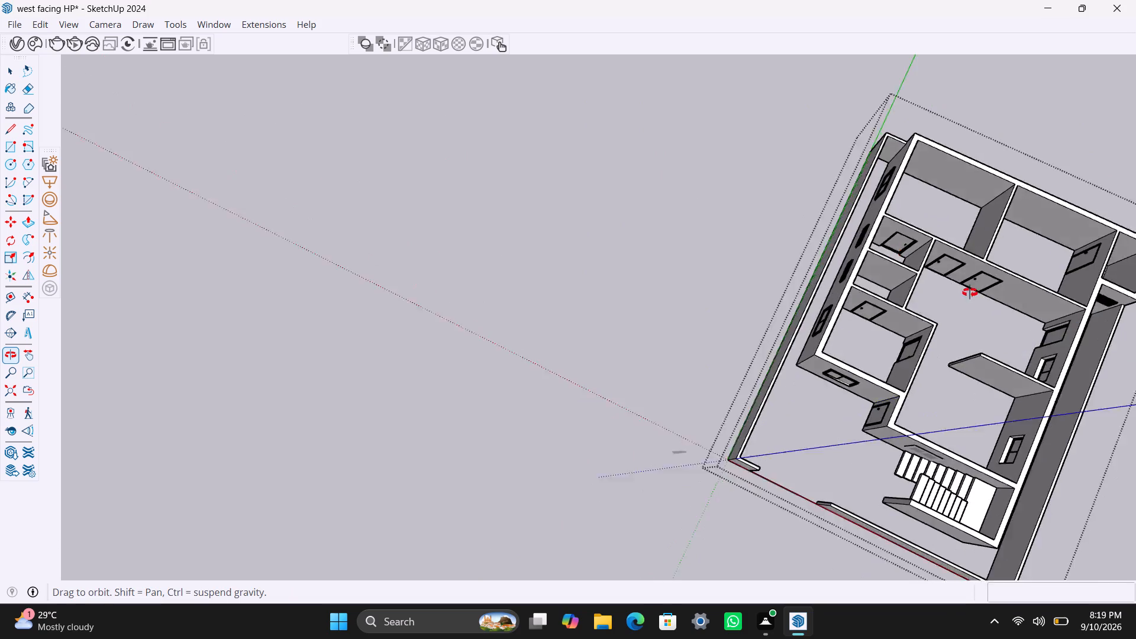
middle_drag(970, 292, 1016, 298)
key(ctrl+s)
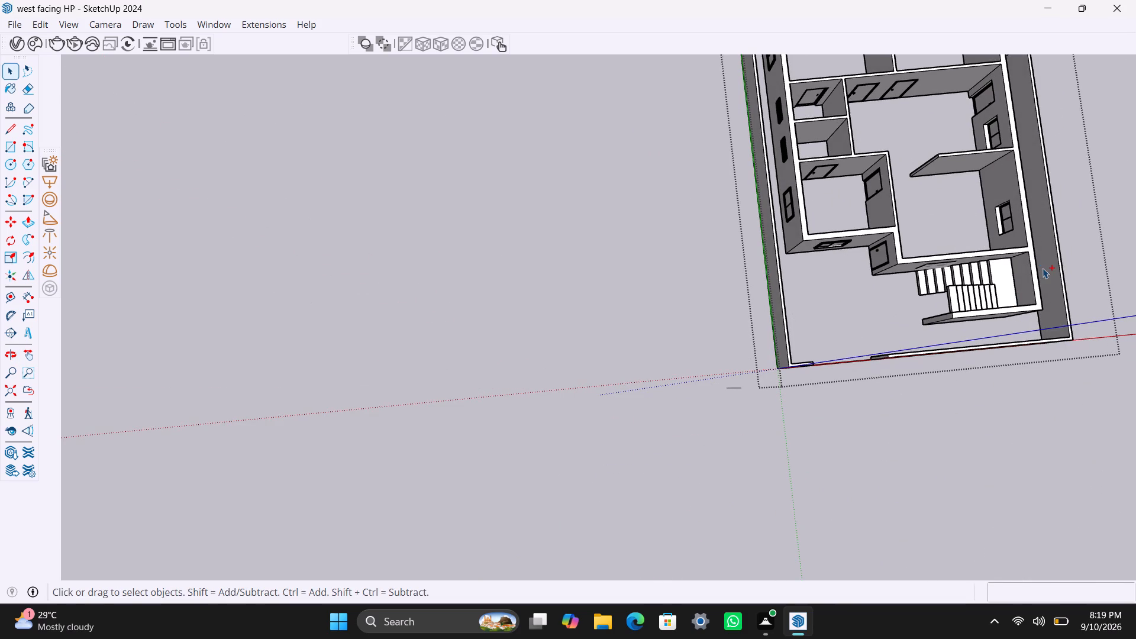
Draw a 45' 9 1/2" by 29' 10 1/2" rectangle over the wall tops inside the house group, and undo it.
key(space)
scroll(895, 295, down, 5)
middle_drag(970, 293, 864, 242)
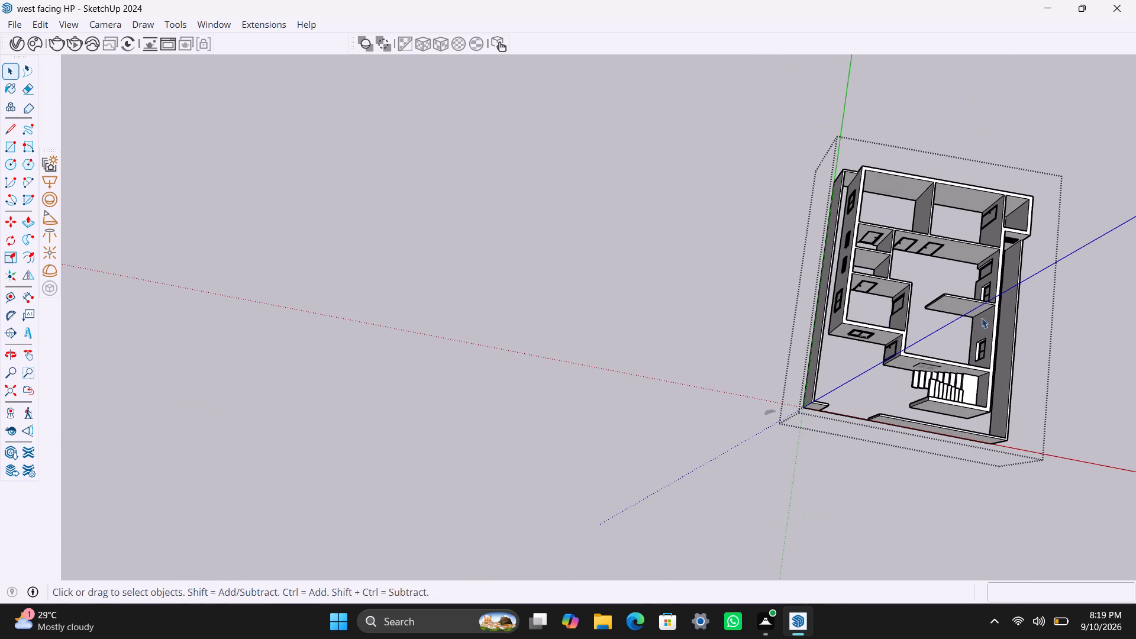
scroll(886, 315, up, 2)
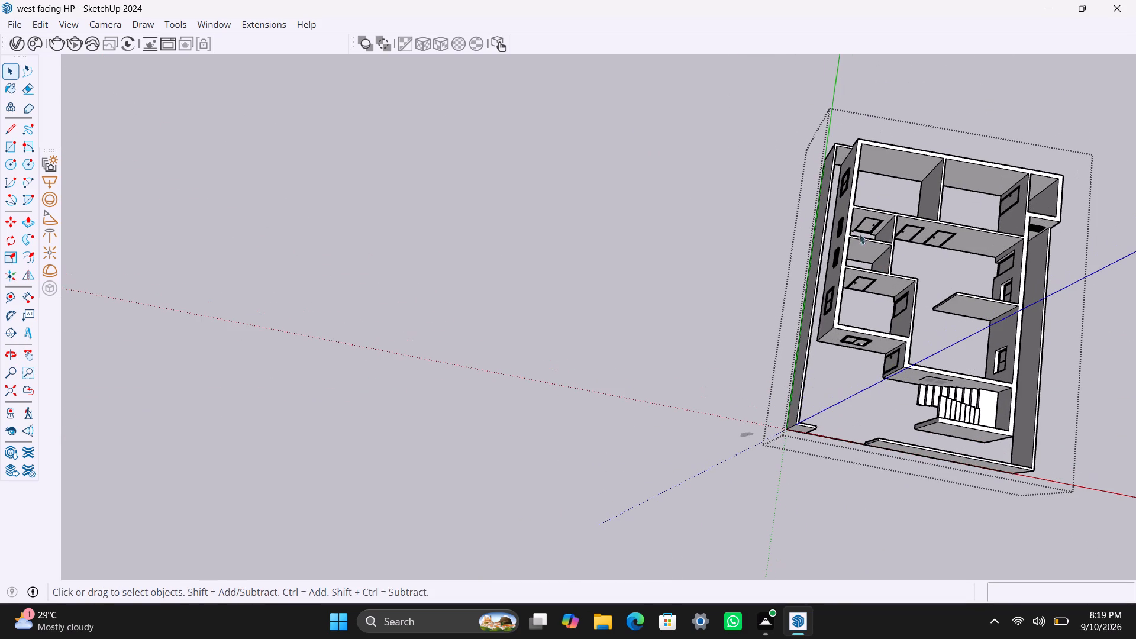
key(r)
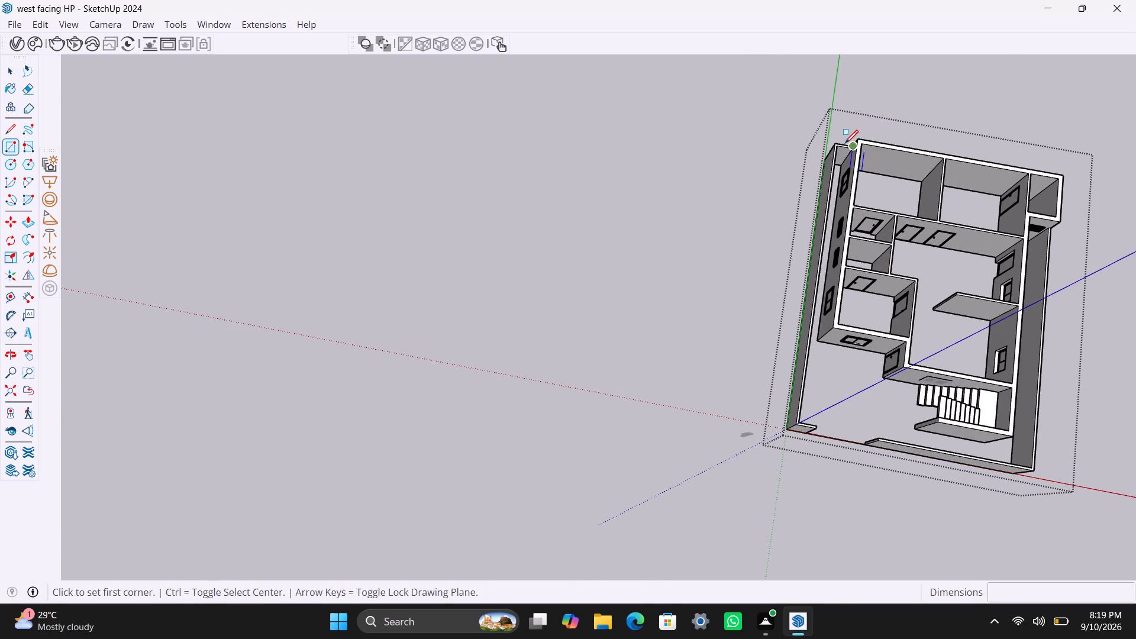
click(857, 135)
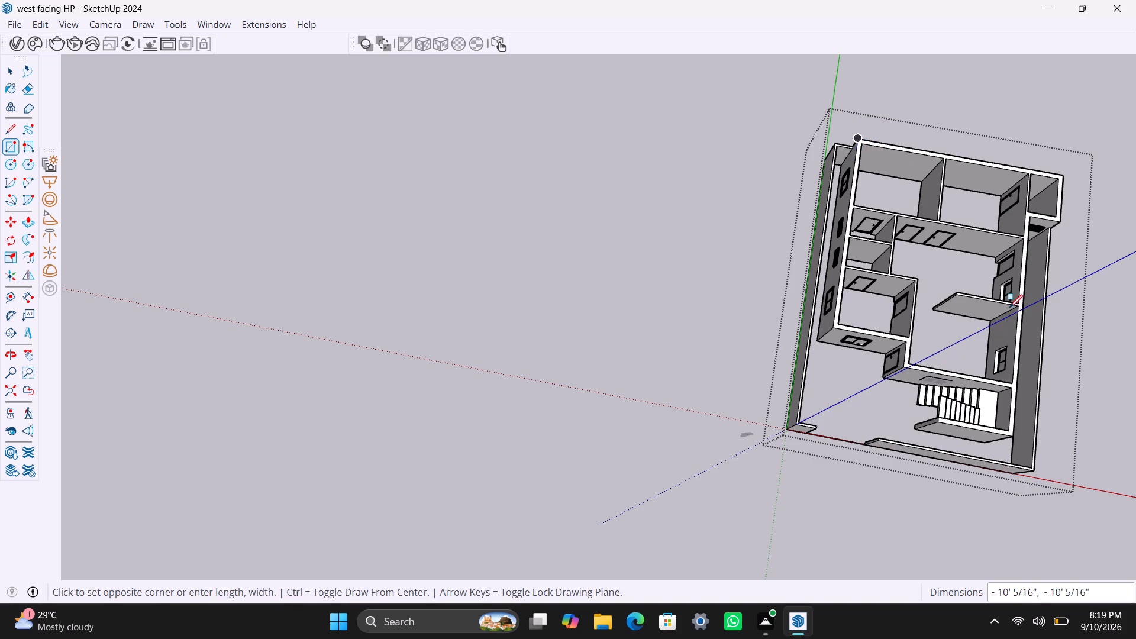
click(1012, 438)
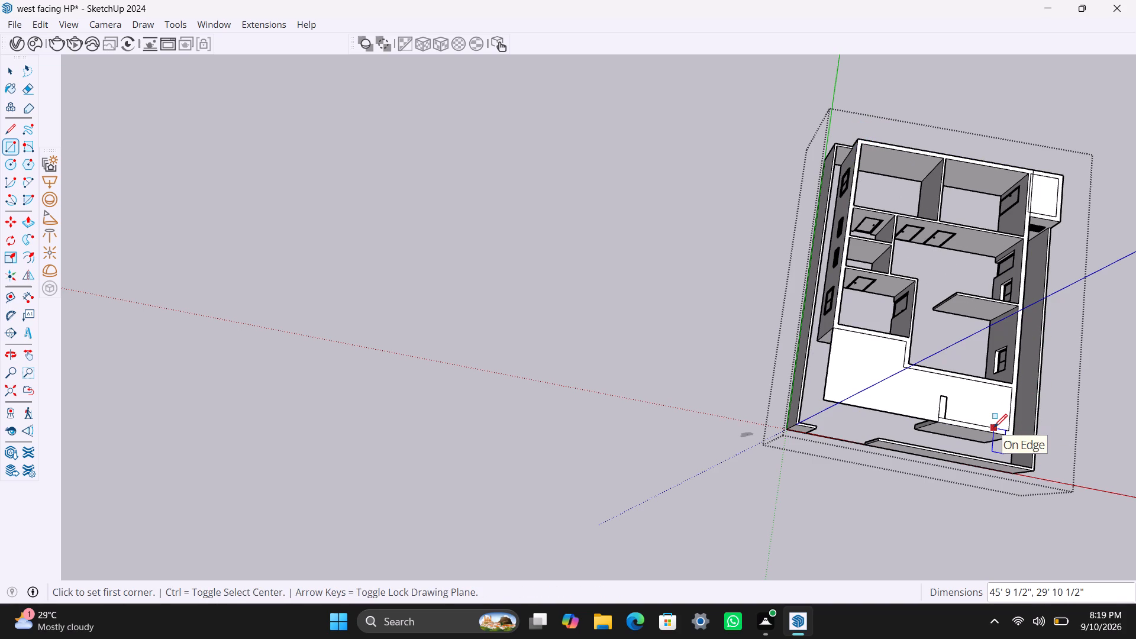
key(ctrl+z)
Outside the house group, draw a roof rectangle over the wall tops from the rear corner to the opposite stair-side corner and group it.
key(space)
click(1079, 393)
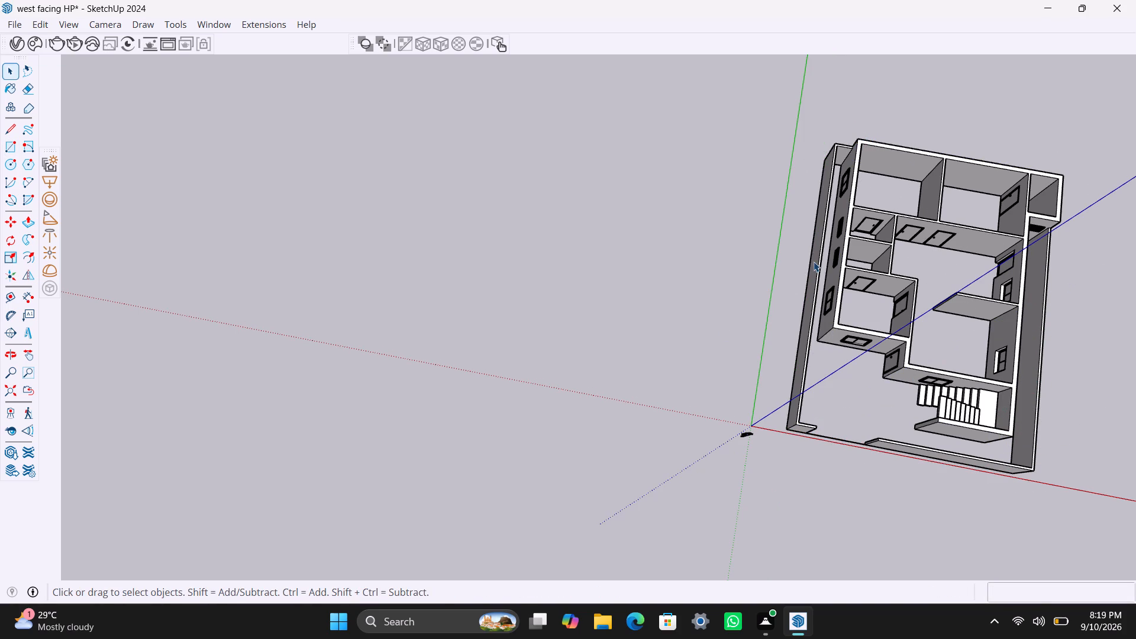
key(r)
click(862, 137)
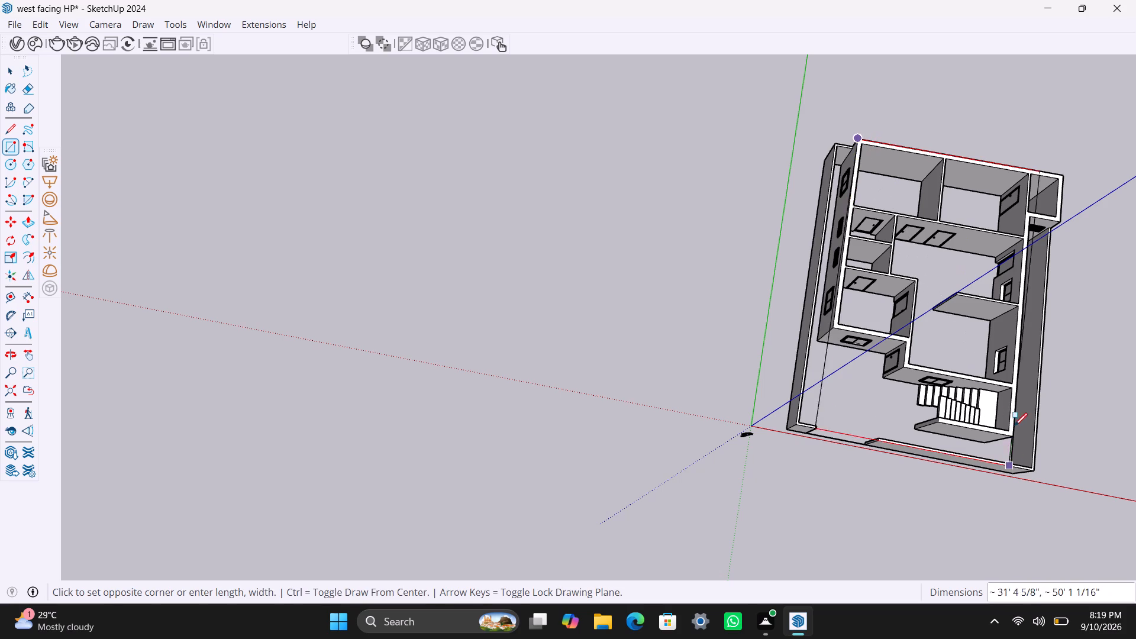
click(1016, 436)
key(space)
double_click(952, 362)
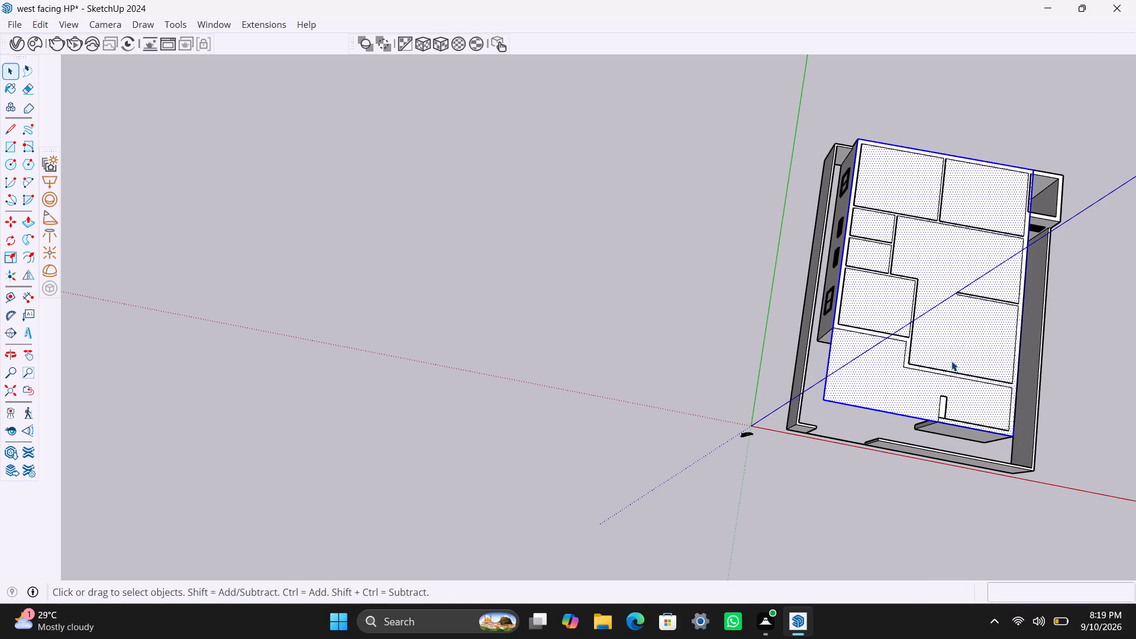
right_click(951, 361)
click(990, 165)
Inside the roof group, push/pull the roof face up 6" and exit the group.
double_click(961, 309)
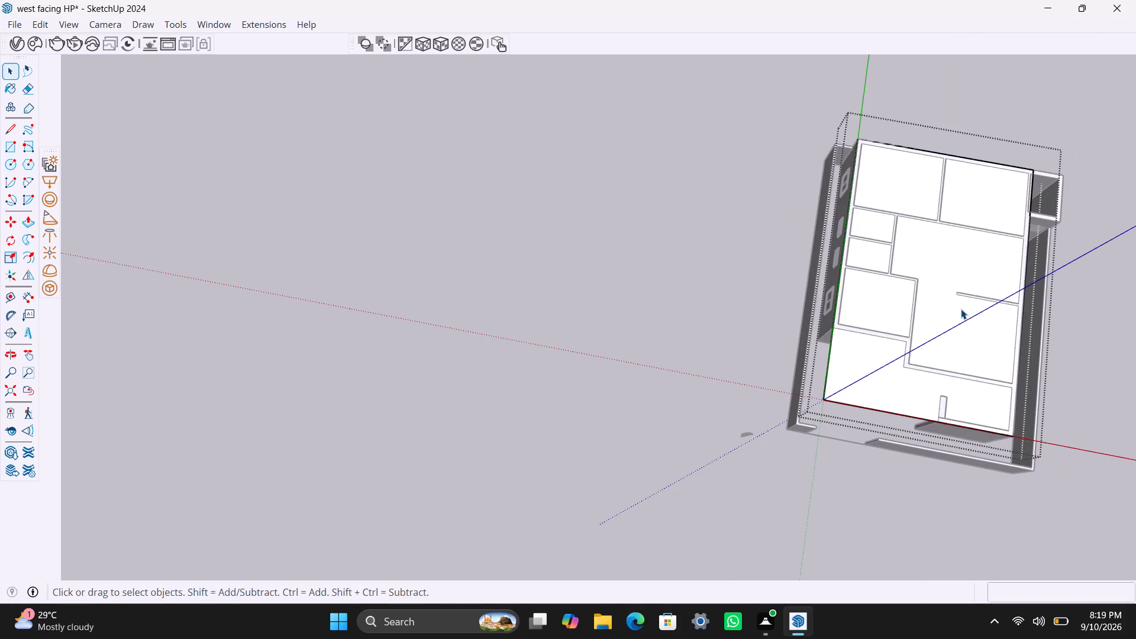
click(951, 321)
key(p)
click(951, 321)
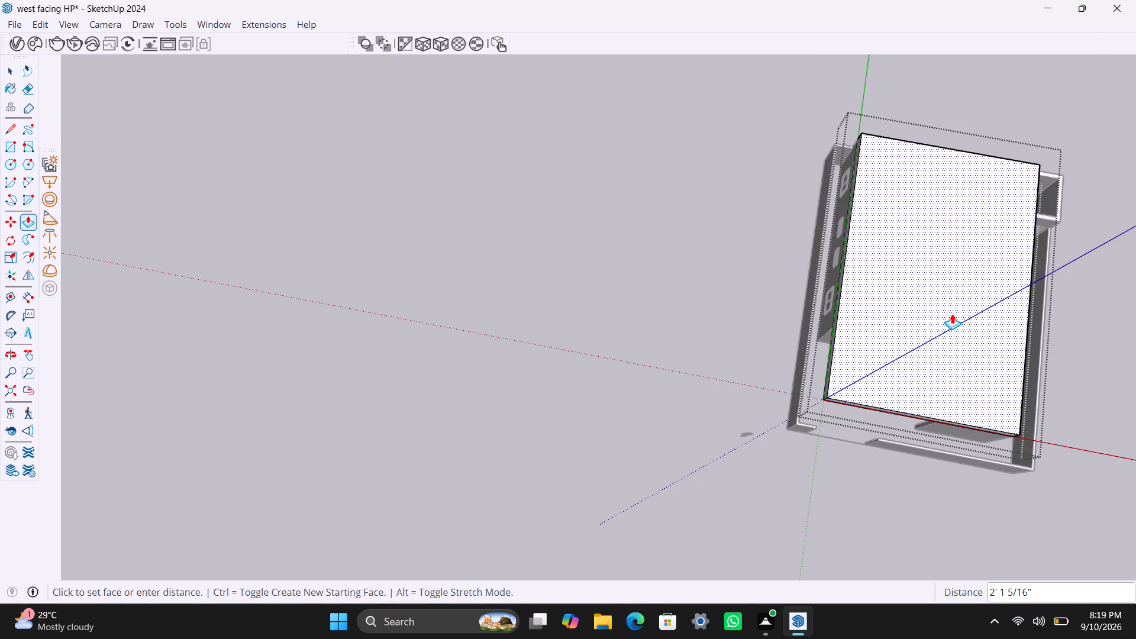
text(6")
key(Return)
key(space)
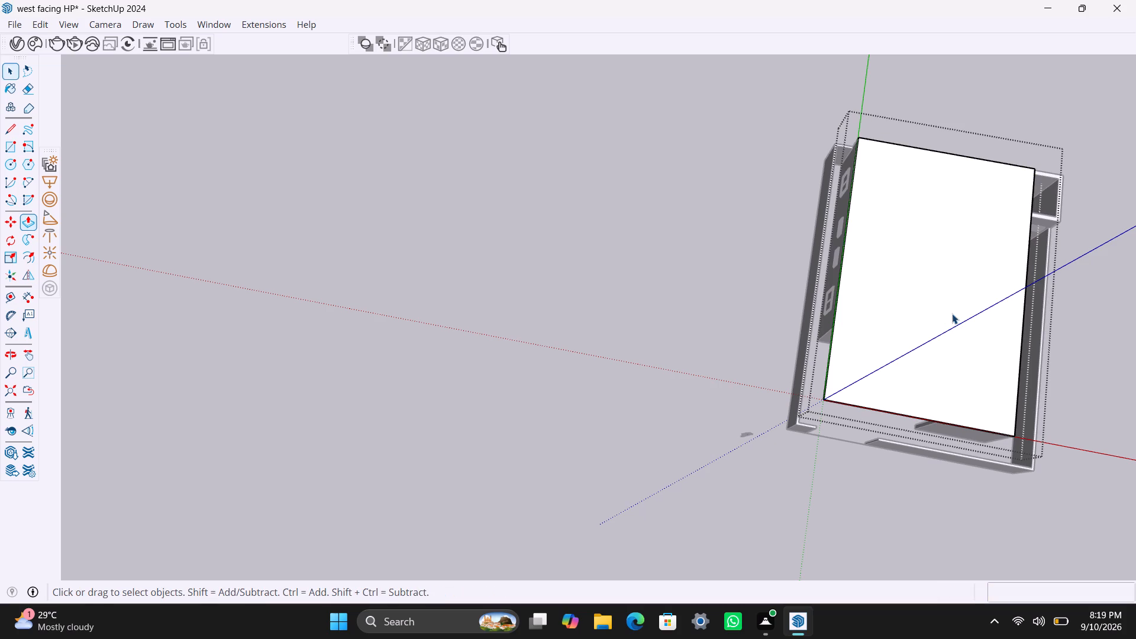
click(1069, 346)
Examine the roof slab's coverage of the house from the front and both sides.
scroll(961, 321, down, 4)
middle_drag(909, 324, 903, 146)
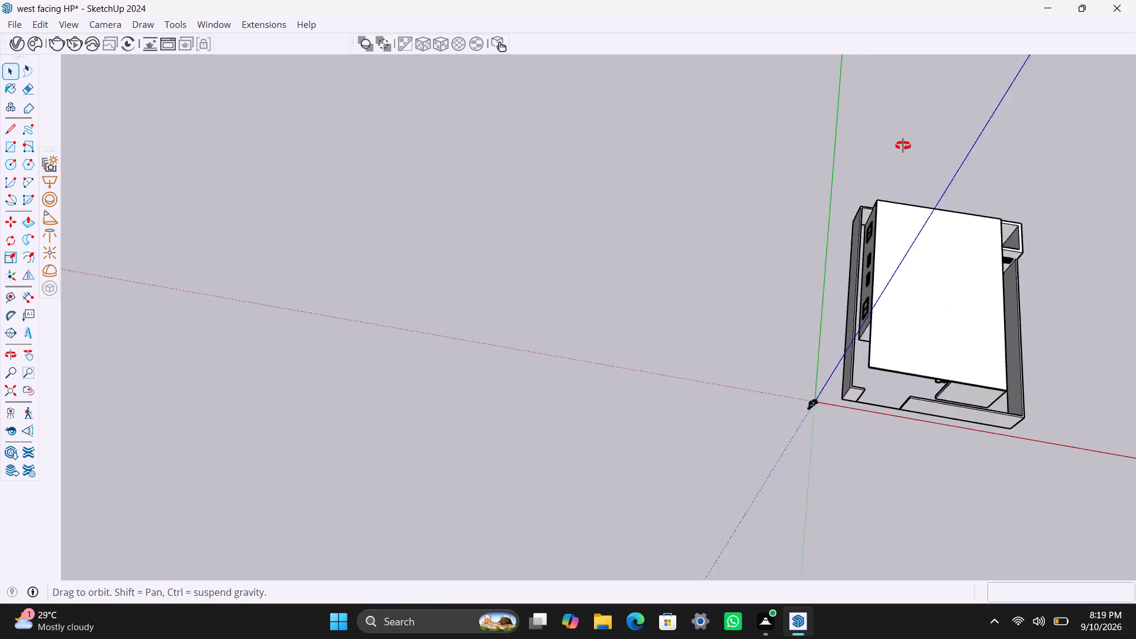
middle_drag(903, 146, 742, 91)
scroll(1089, 481, up, 2)
middle_drag(1044, 460, 1038, 450)
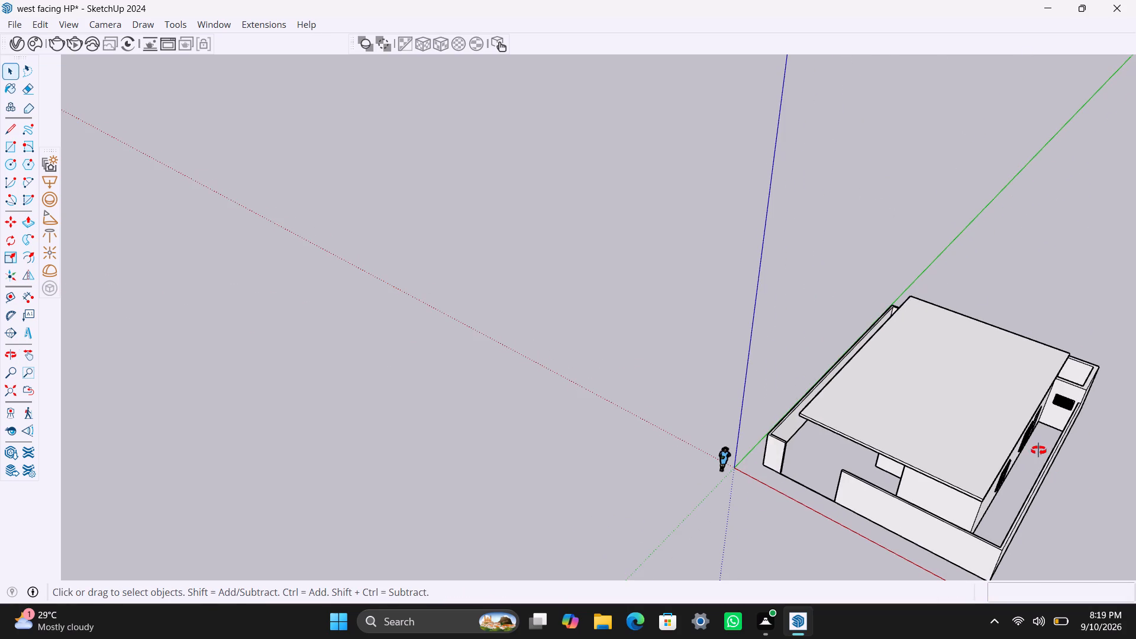
middle_drag(1038, 450, 946, 339)
scroll(944, 388, up, 3)
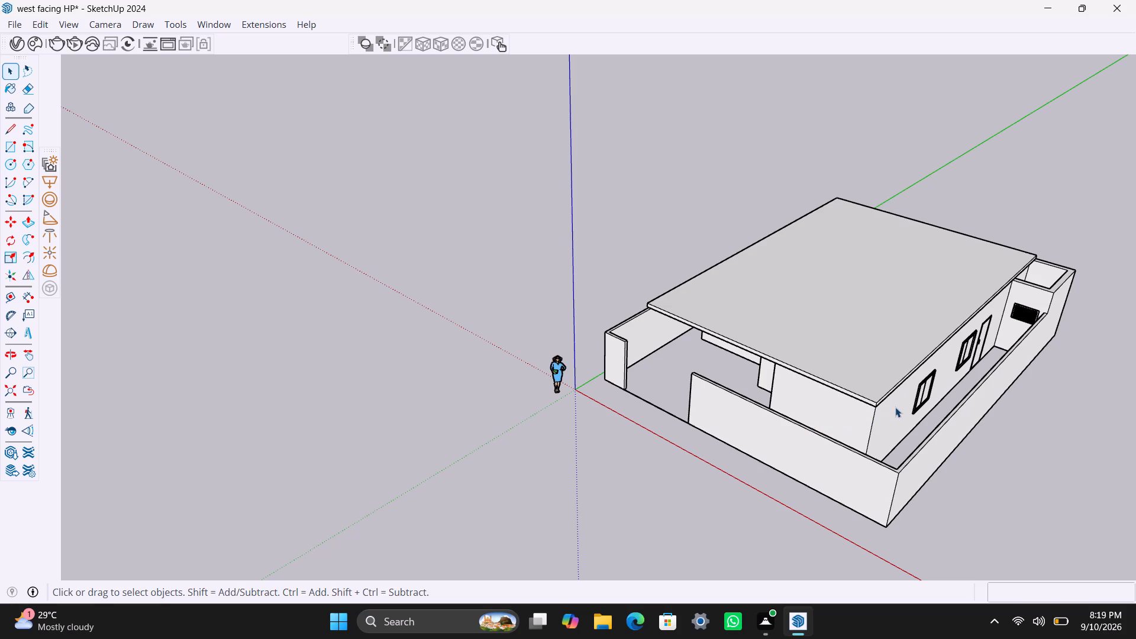
scroll(772, 440, down, 1)
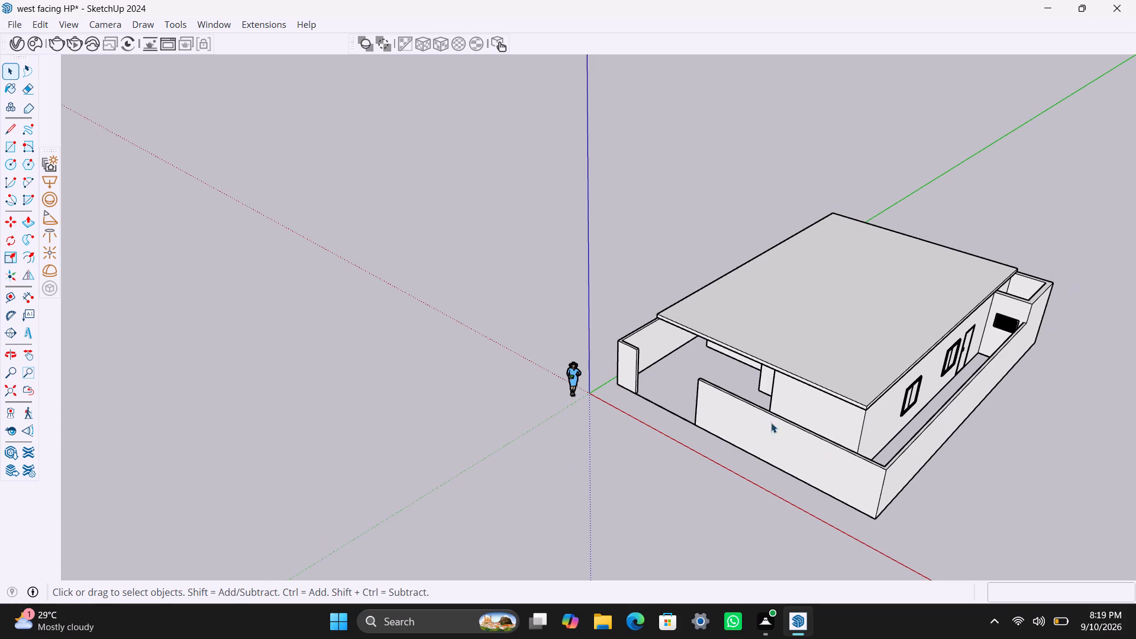
middle_drag(795, 422, 1043, 390)
scroll(726, 321, up, 3)
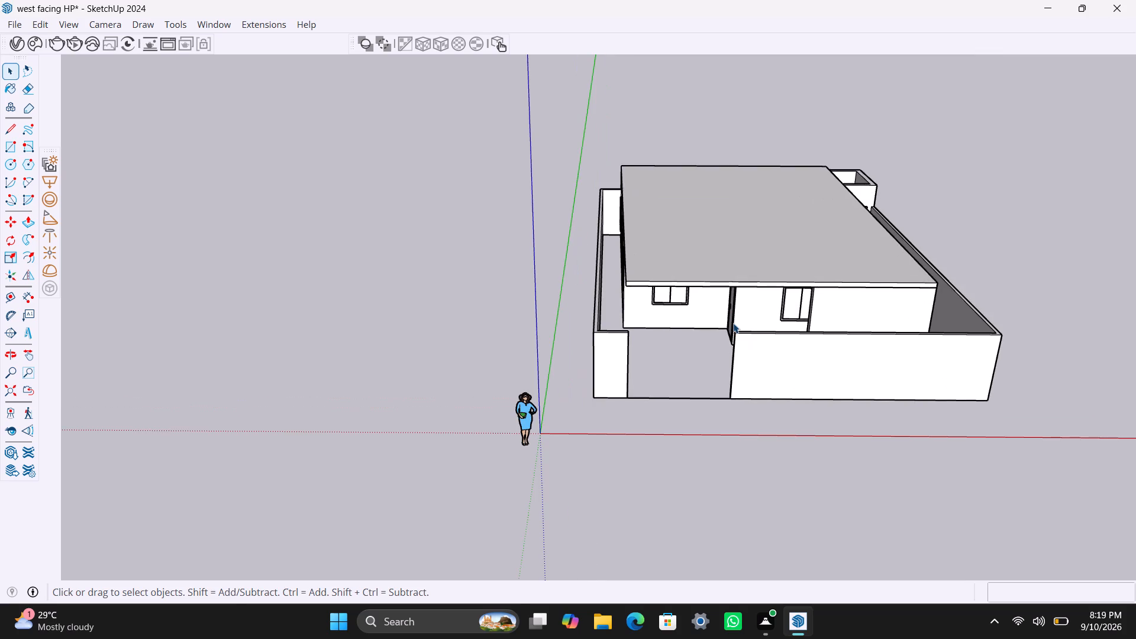
middle_drag(734, 326, 795, 335)
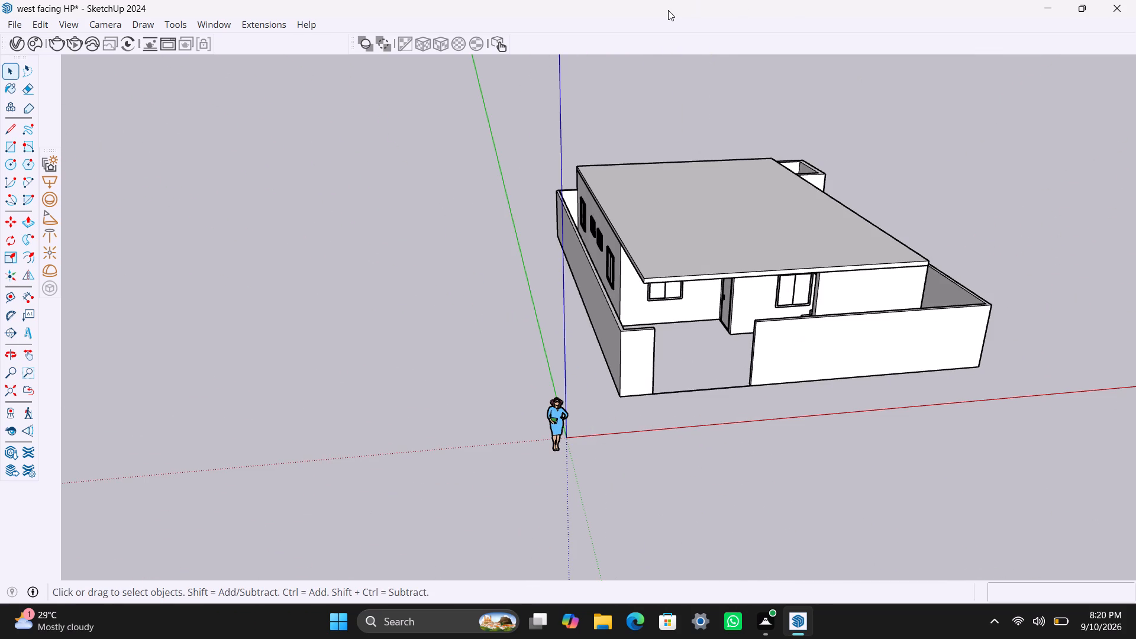
scroll(690, 34, down, 2)
scroll(692, 195, up, 4)
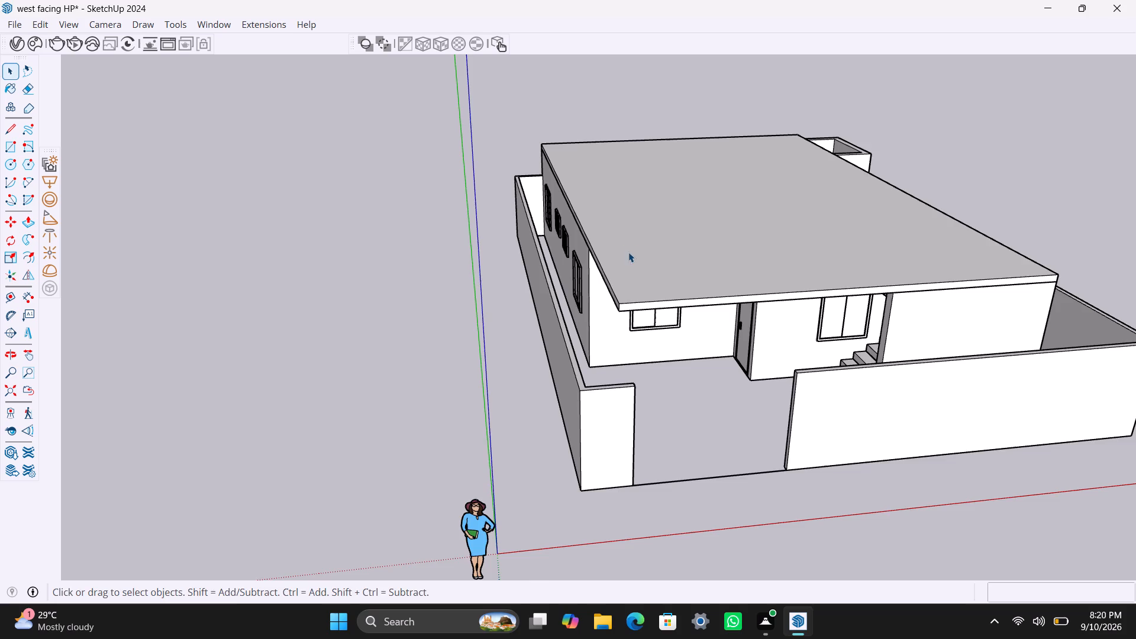
Inside the roof group, push/pull the slab's long edge face above the louvred ventilators outward 2'.
middle_drag(628, 252, 763, 285)
scroll(595, 263, up, 5)
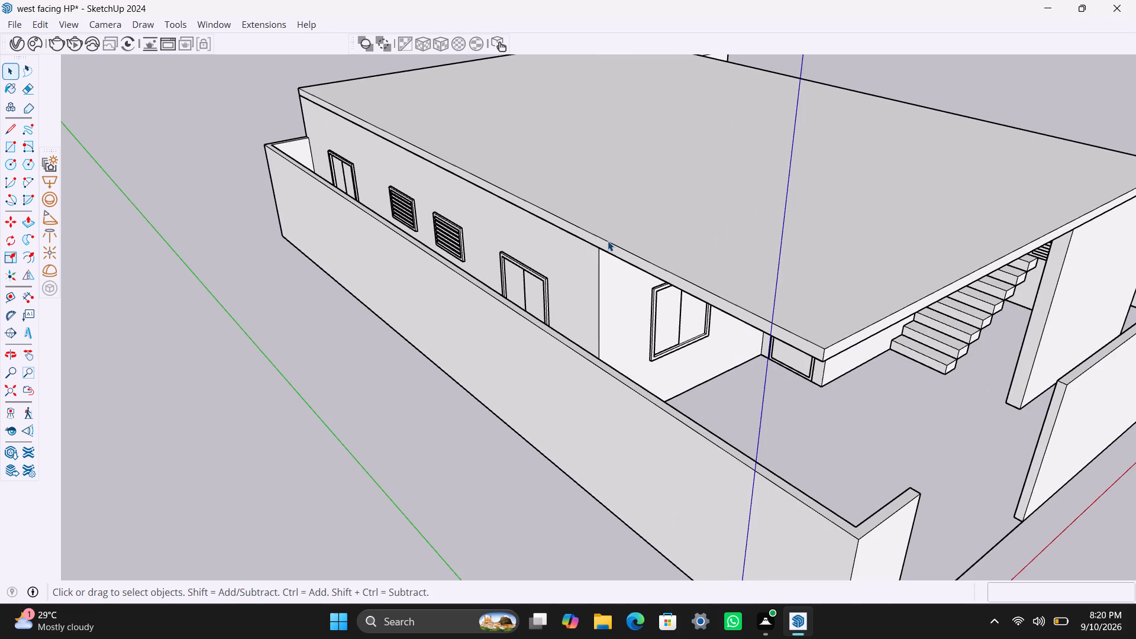
scroll(608, 241, up, 3)
click(628, 261)
triple_click(628, 261)
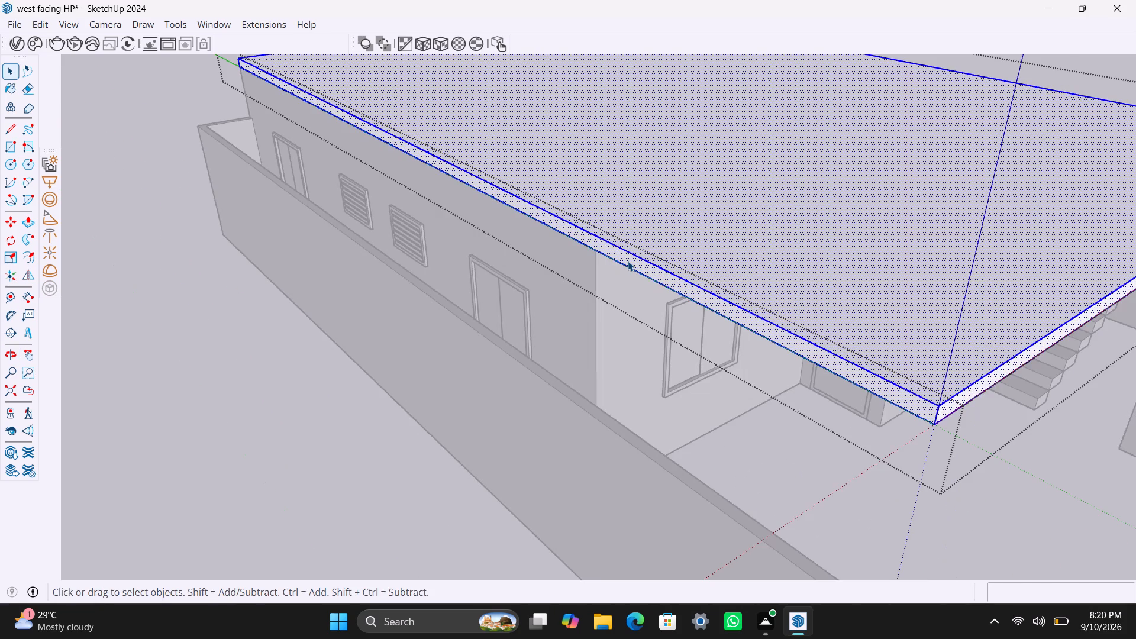
scroll(628, 261, up, 2)
click(628, 261)
right_click(628, 261)
key(p)
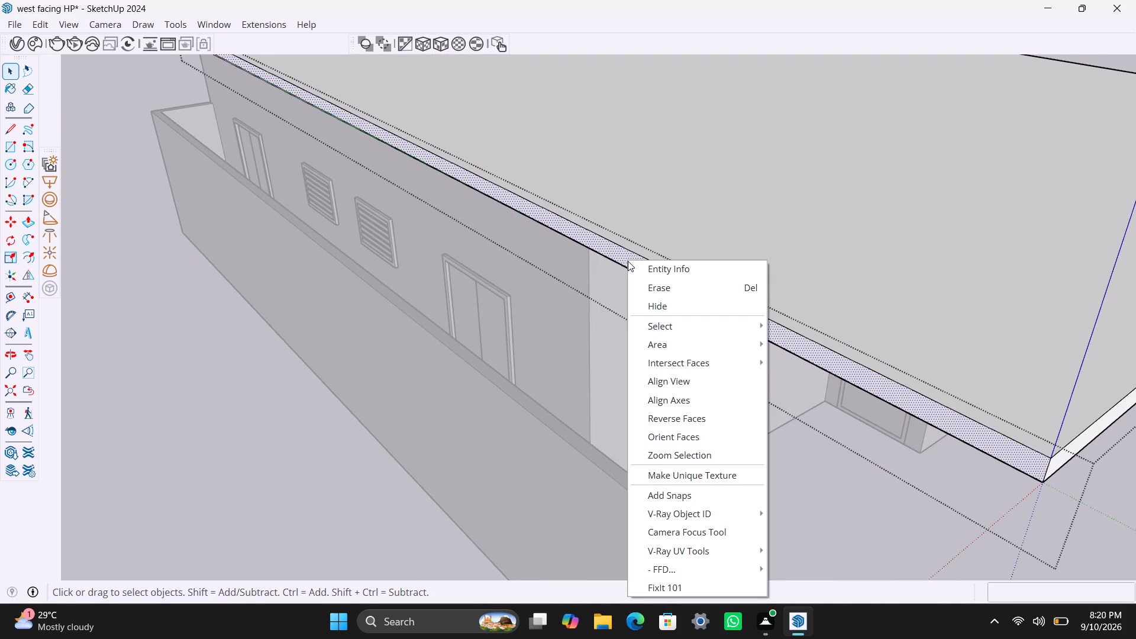
click(628, 261)
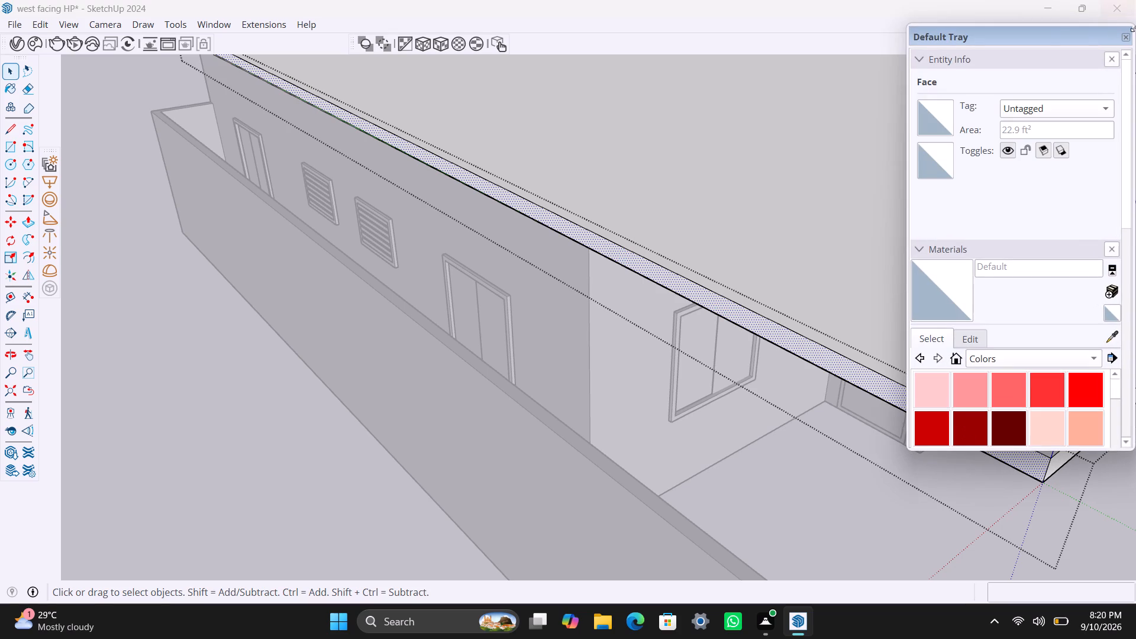
click(1124, 40)
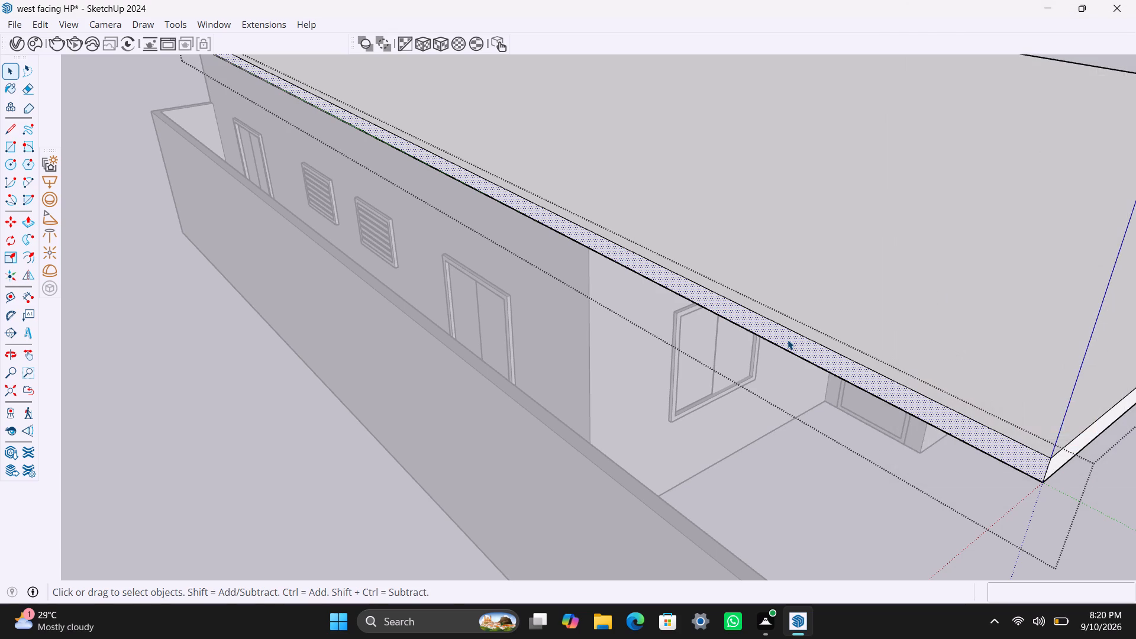
key(p)
drag(787, 339, 740, 380)
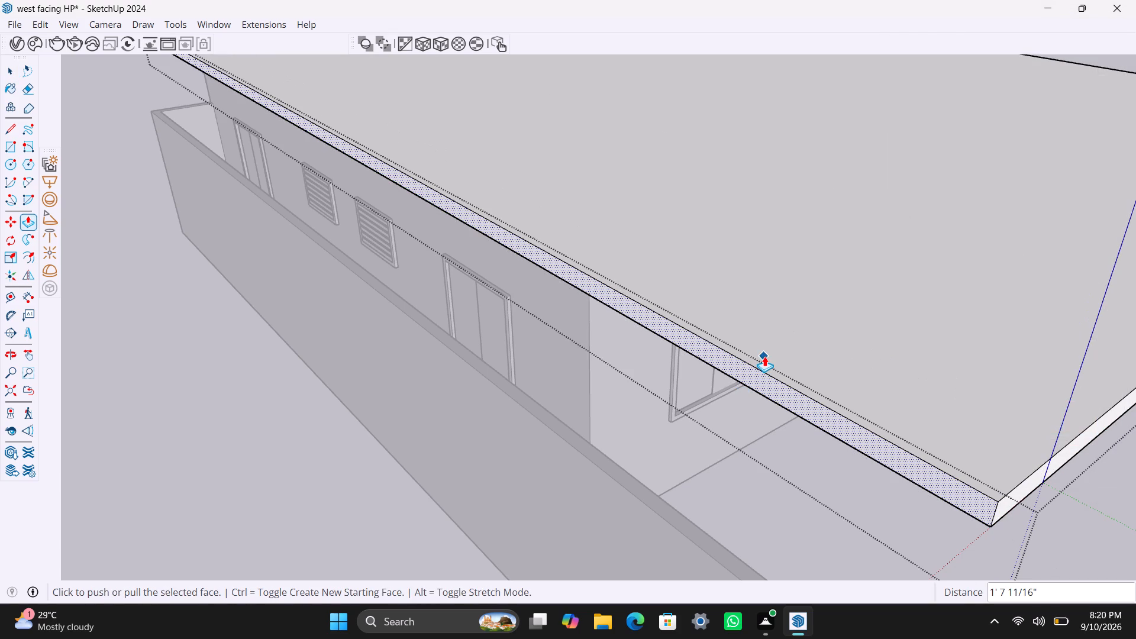
text(2')
key(Return)
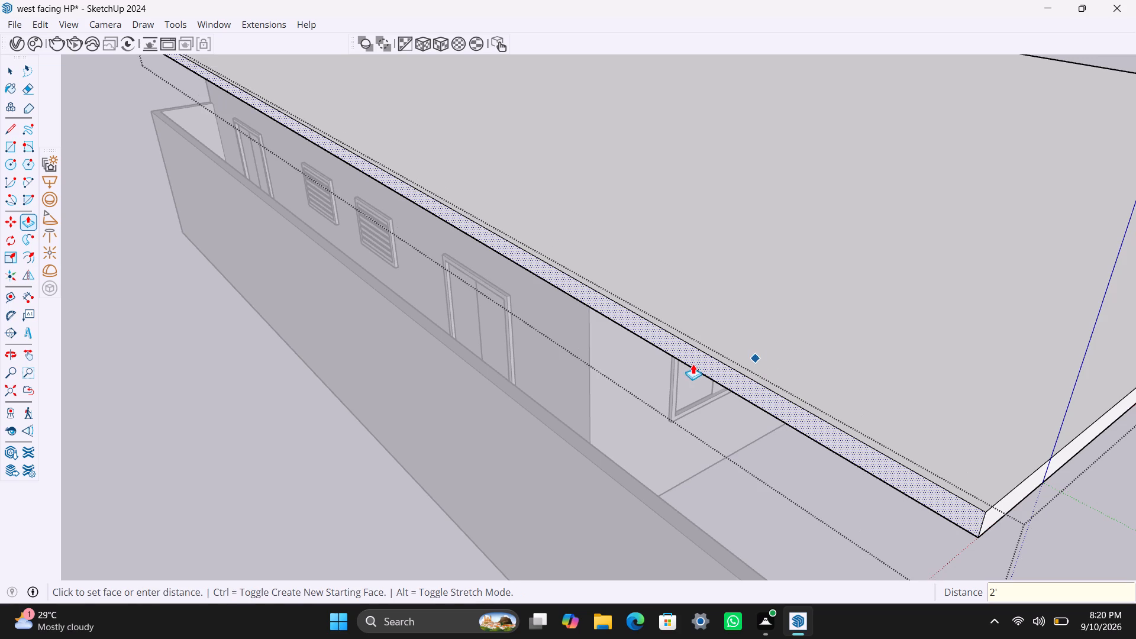
scroll(683, 370, down, 3)
key(space)
Push/pull the same long edge face of the roof slab outward by another 1'.
scroll(981, 467, down, 8)
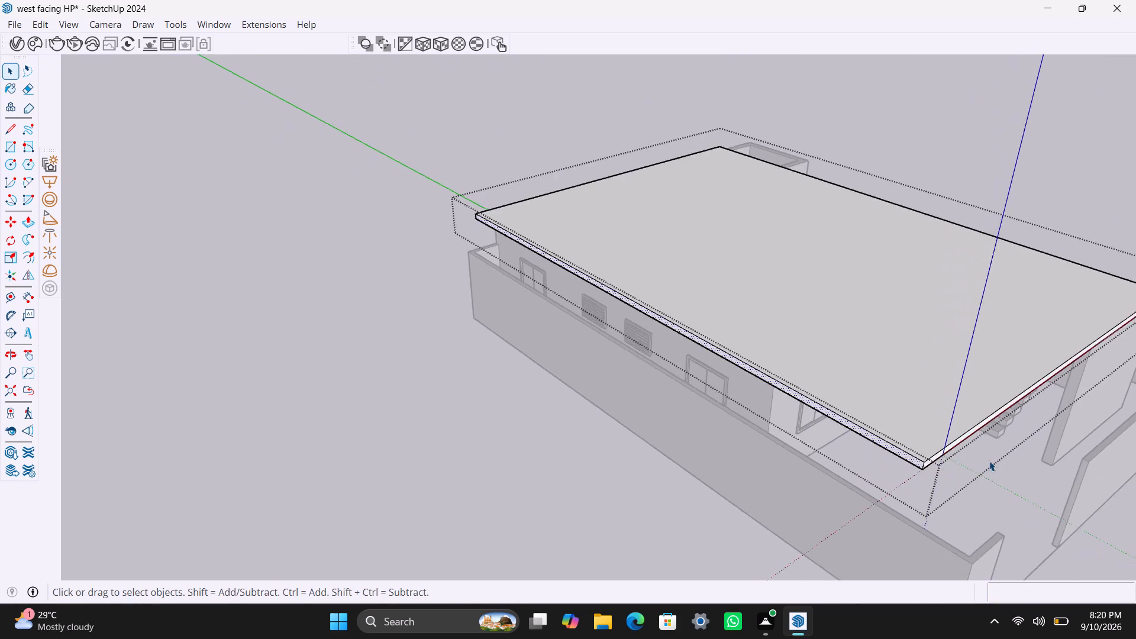
scroll(989, 461, down, 1)
middle_drag(993, 442, 805, 253)
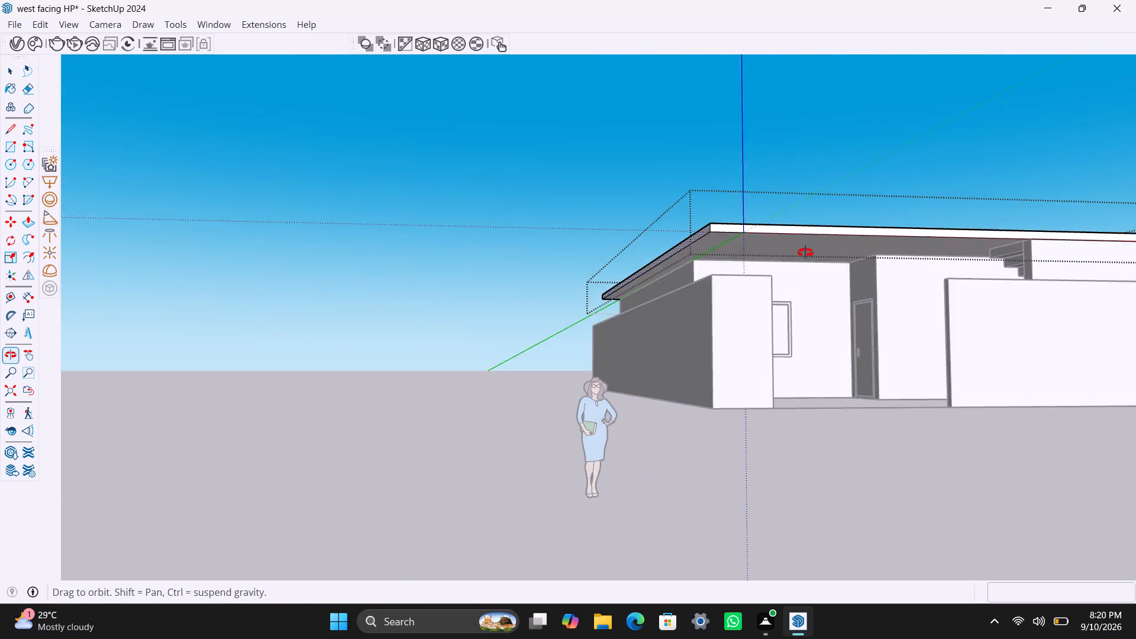
middle_drag(805, 253, 709, 323)
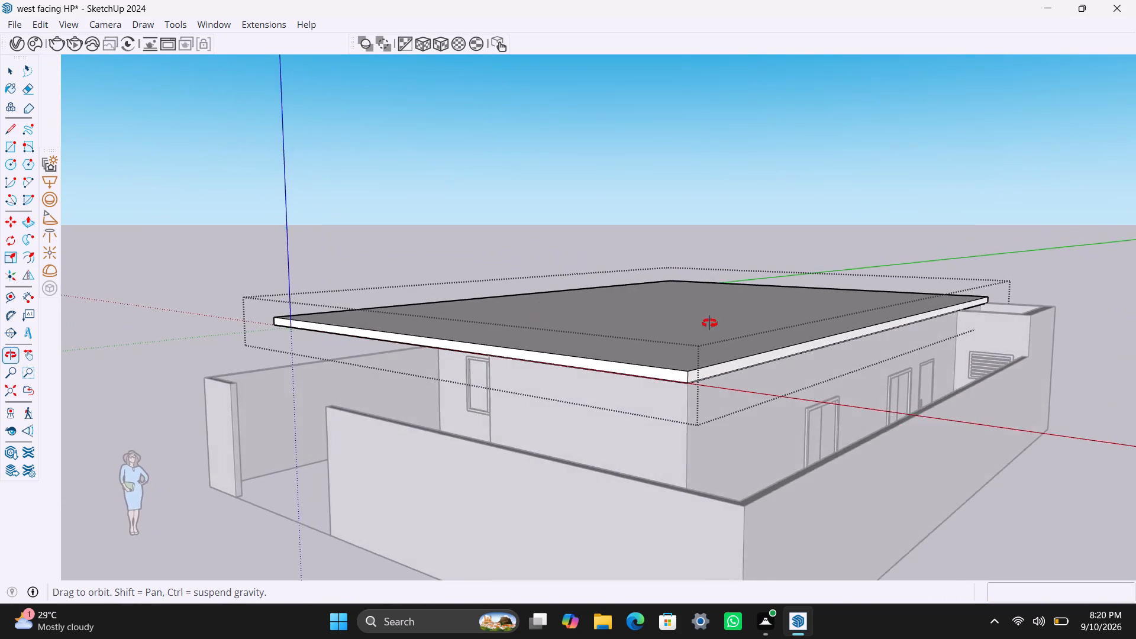
middle_drag(709, 323, 1037, 337)
scroll(965, 336, up, 2)
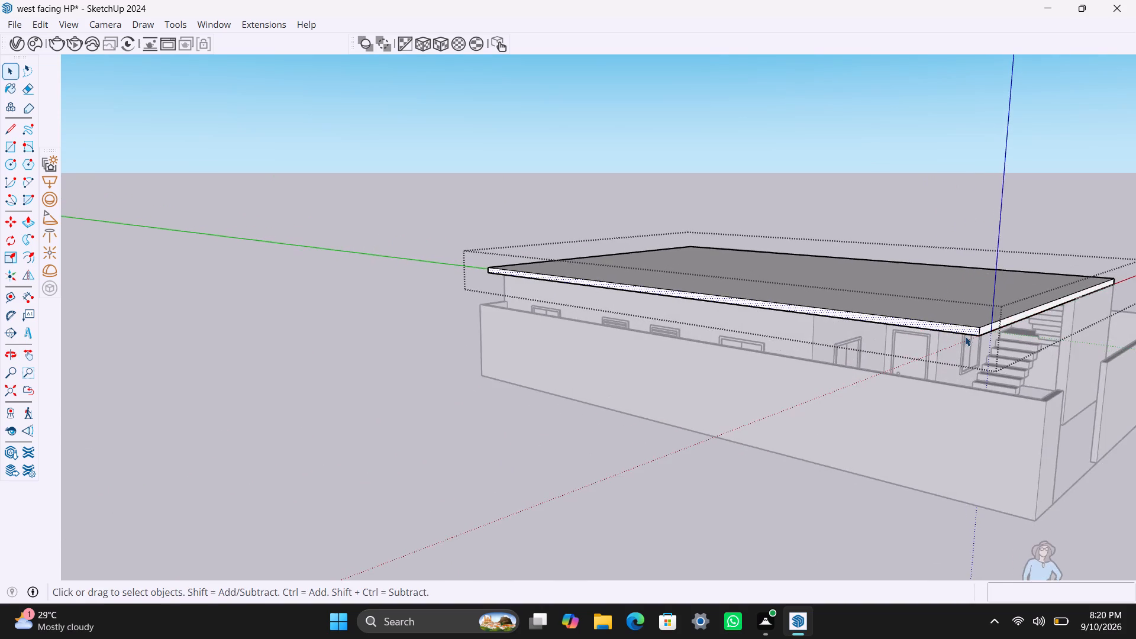
scroll(965, 336, up, 7)
key(p)
click(972, 325)
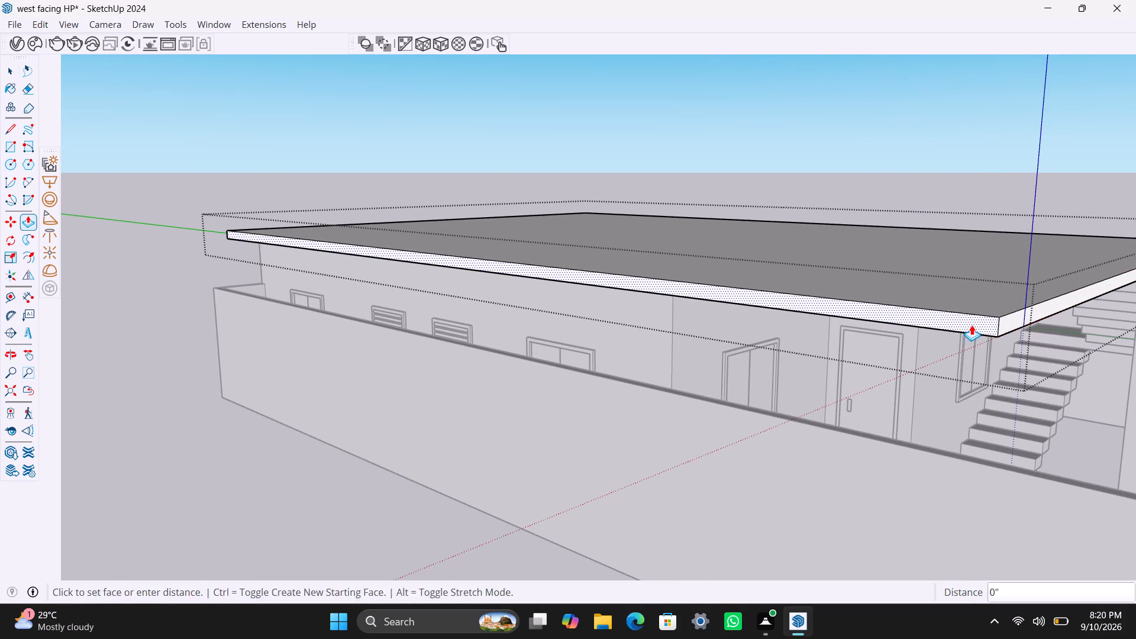
text(1')
key(Return)
key(space)
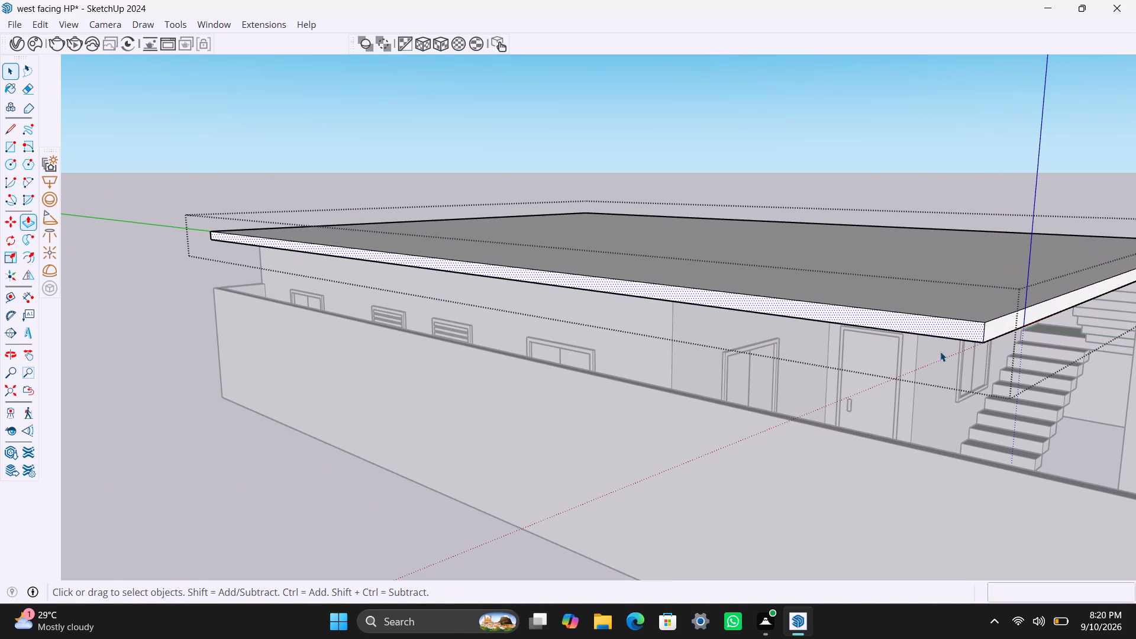
scroll(667, 409, down, 6)
scroll(762, 390, down, 3)
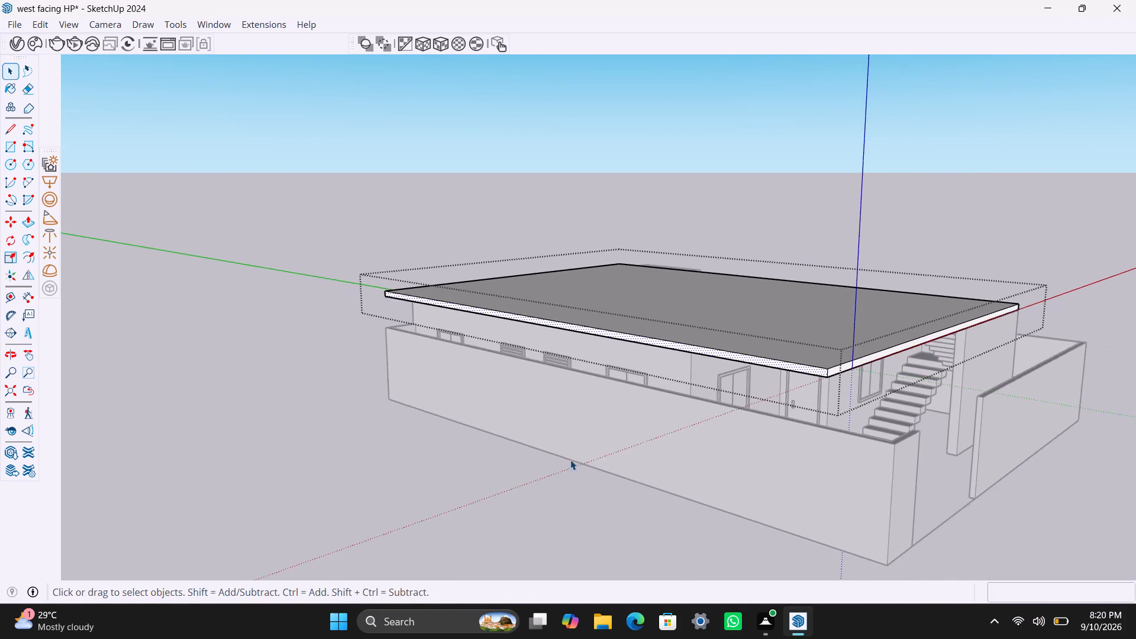
Inside the roof group, push/pull the slab's long edge face above the side wall with windows and a door outward 3'.
click(501, 473)
scroll(763, 455, down, 4)
middle_drag(859, 417, 577, 422)
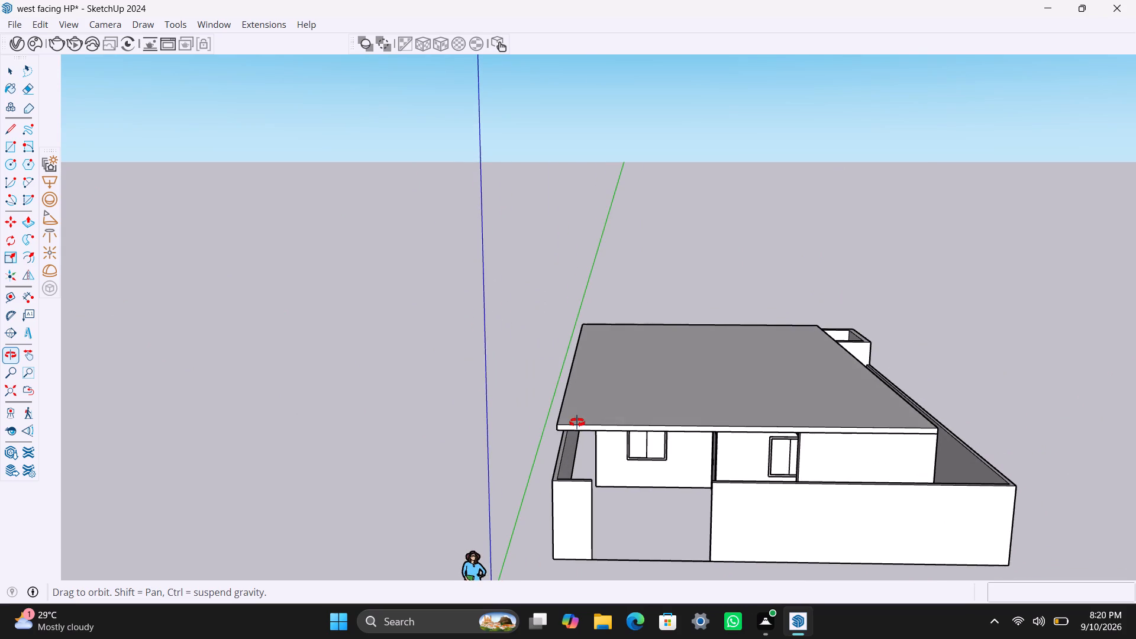
middle_drag(577, 422, 386, 382)
scroll(837, 434, up, 3)
middle_drag(804, 421, 610, 424)
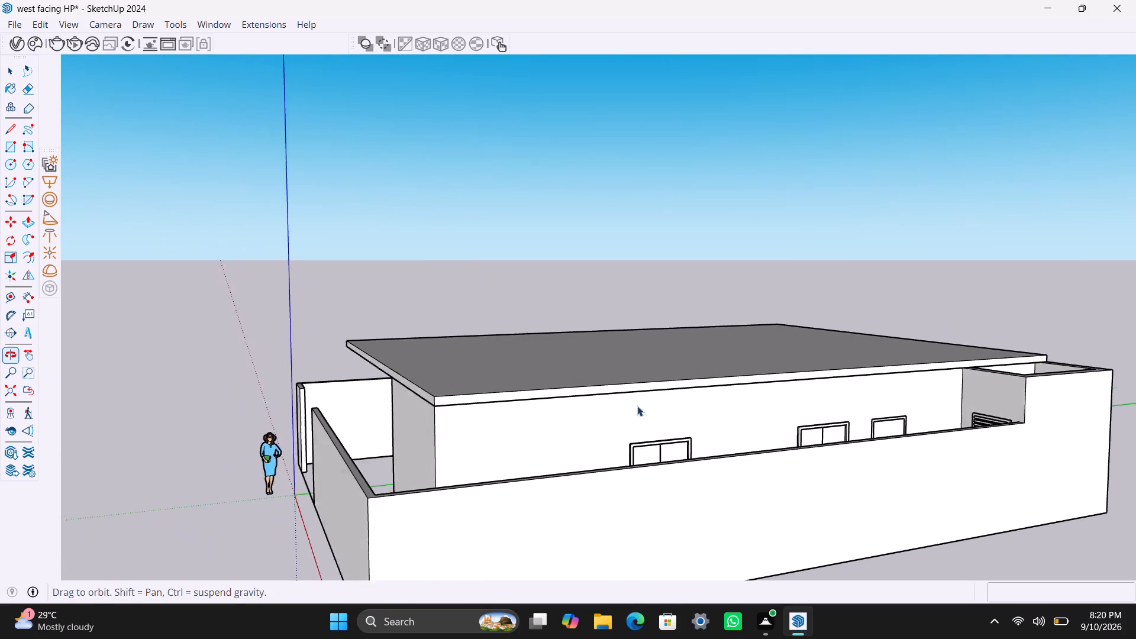
scroll(566, 383, up, 6)
click(581, 396)
triple_click(581, 396)
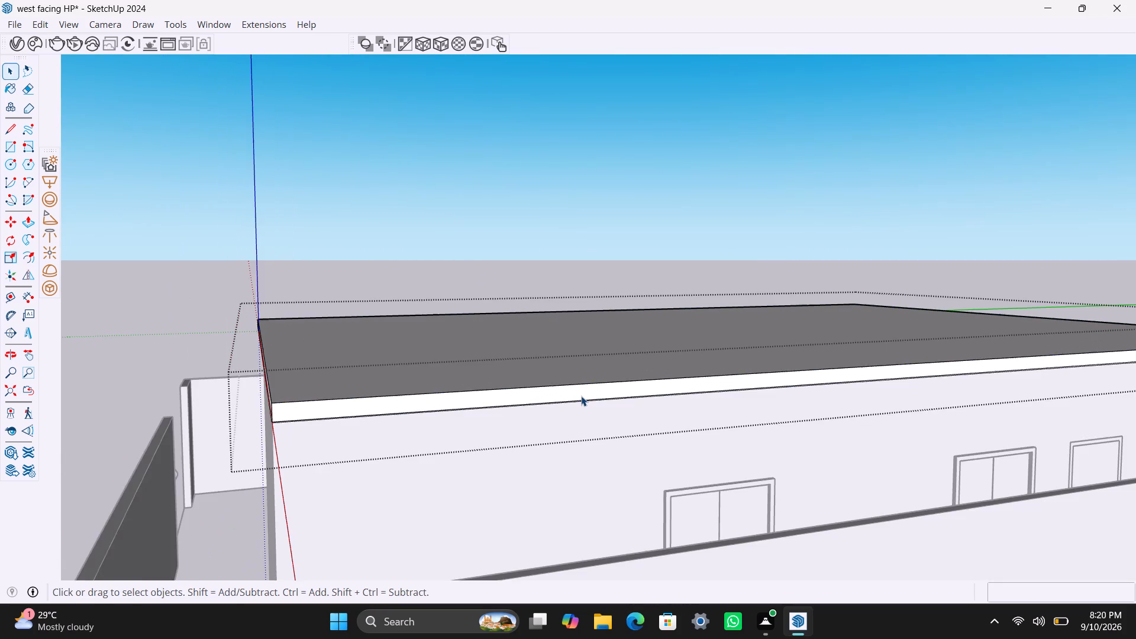
scroll(581, 396, up, 2)
click(580, 396)
key(p)
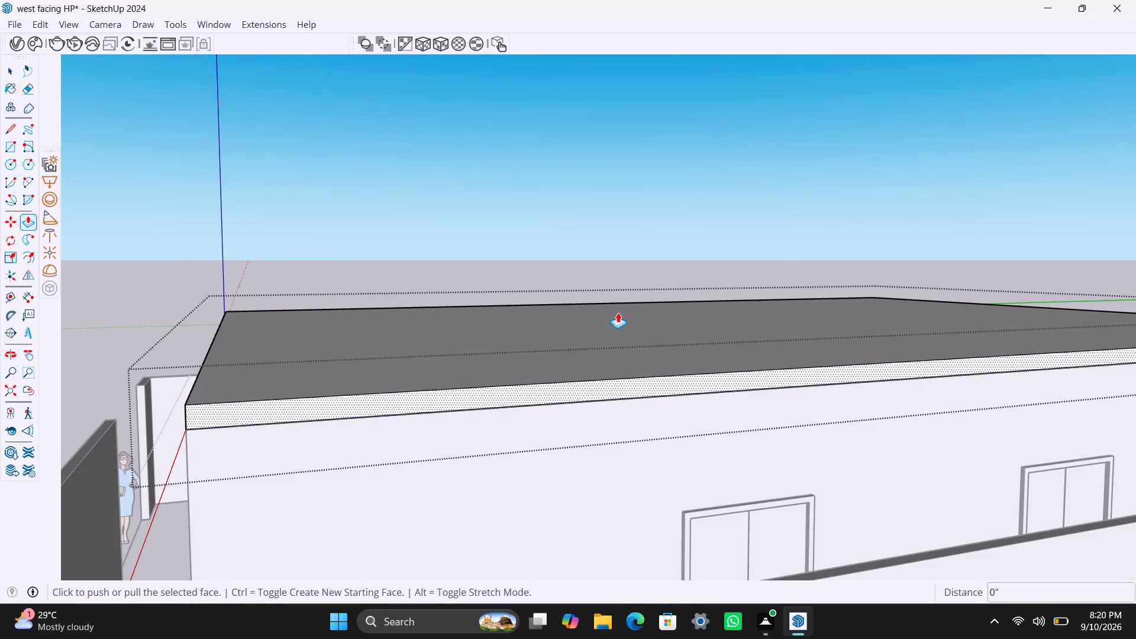
drag(625, 383, 659, 521)
text(3')
key(Return)
key(space)
Copy the slab's vertical rear corner edge about 8' 6" along the same side face to the near edge of the walled rear recess.
scroll(685, 331, down, 7)
scroll(820, 233, down, 4)
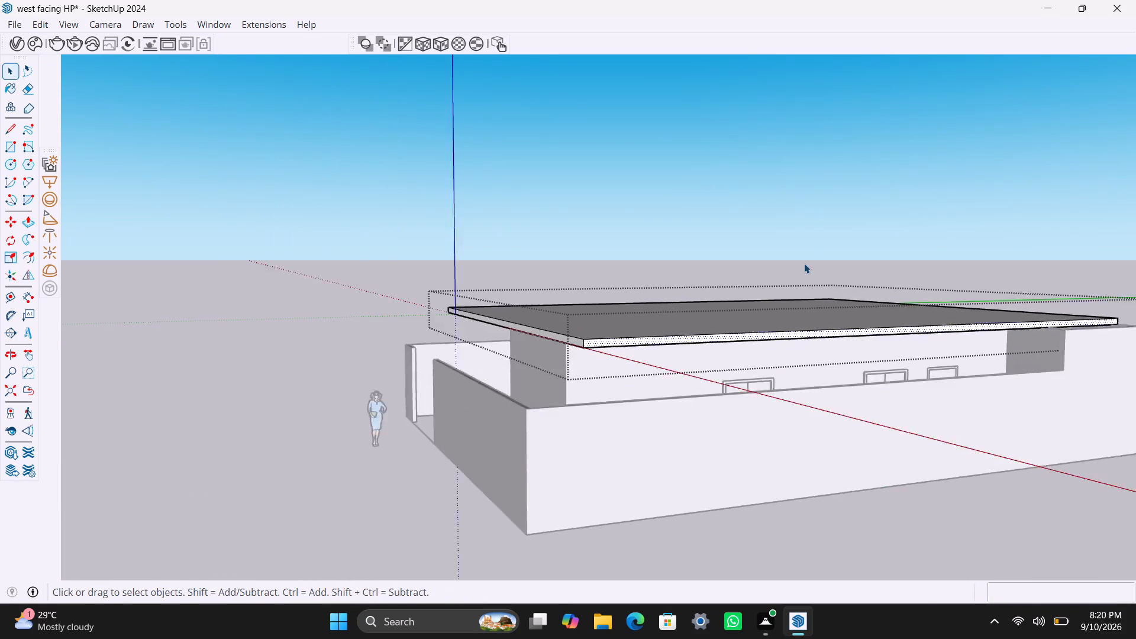
scroll(804, 263, down, 6)
middle_drag(889, 345, 504, 363)
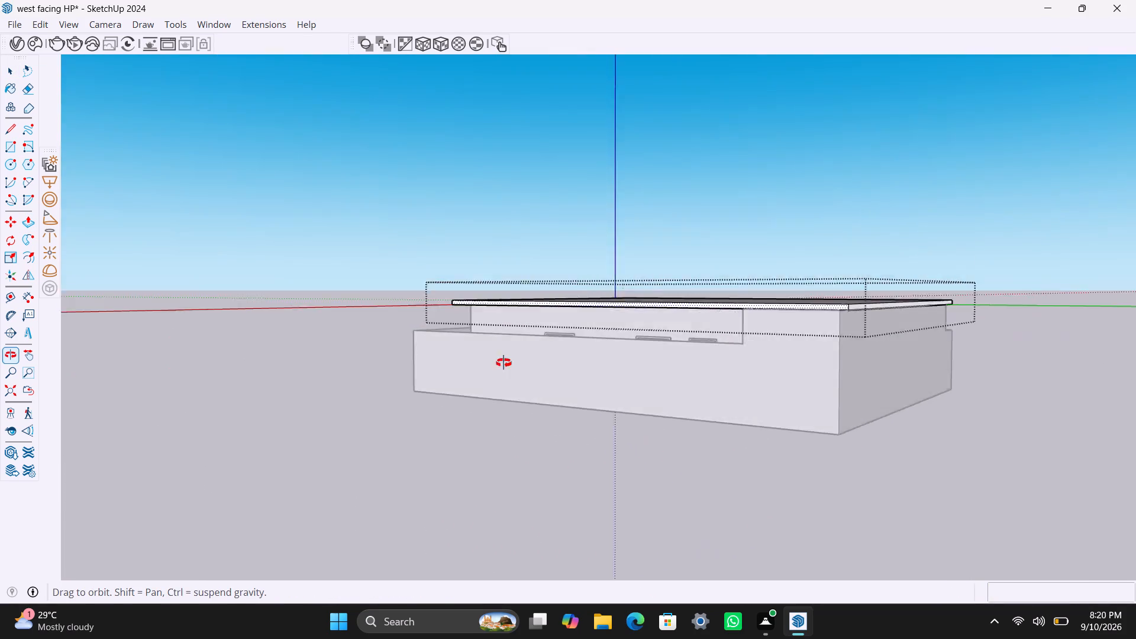
middle_drag(504, 363, 415, 415)
scroll(664, 470, up, 3)
scroll(614, 455, up, 5)
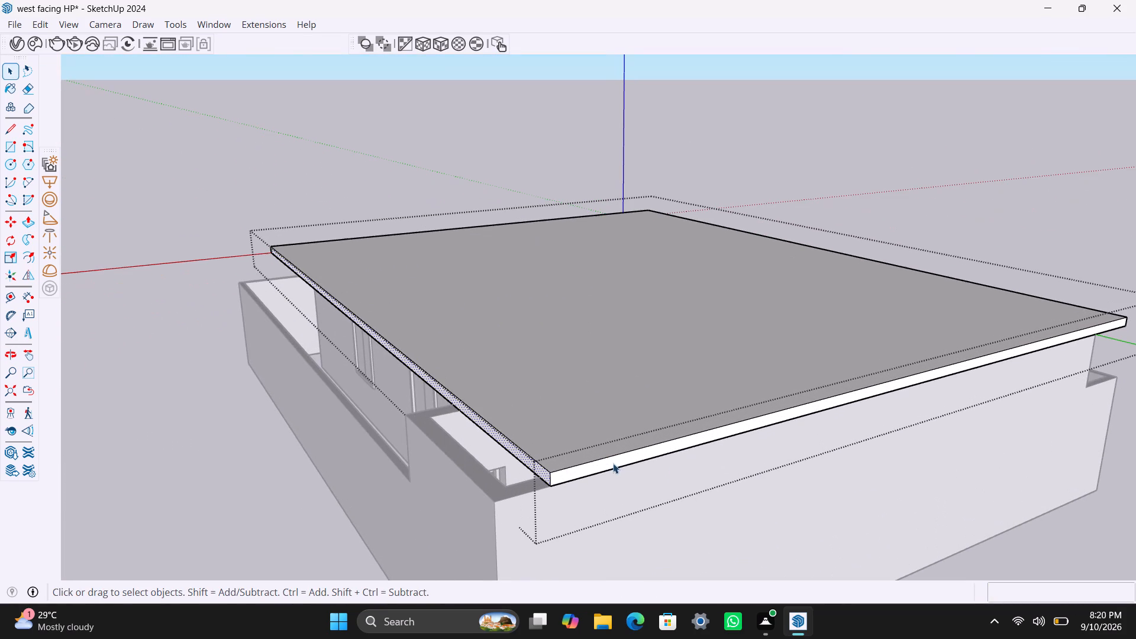
scroll(554, 485, down, 2)
middle_drag(536, 488, 692, 497)
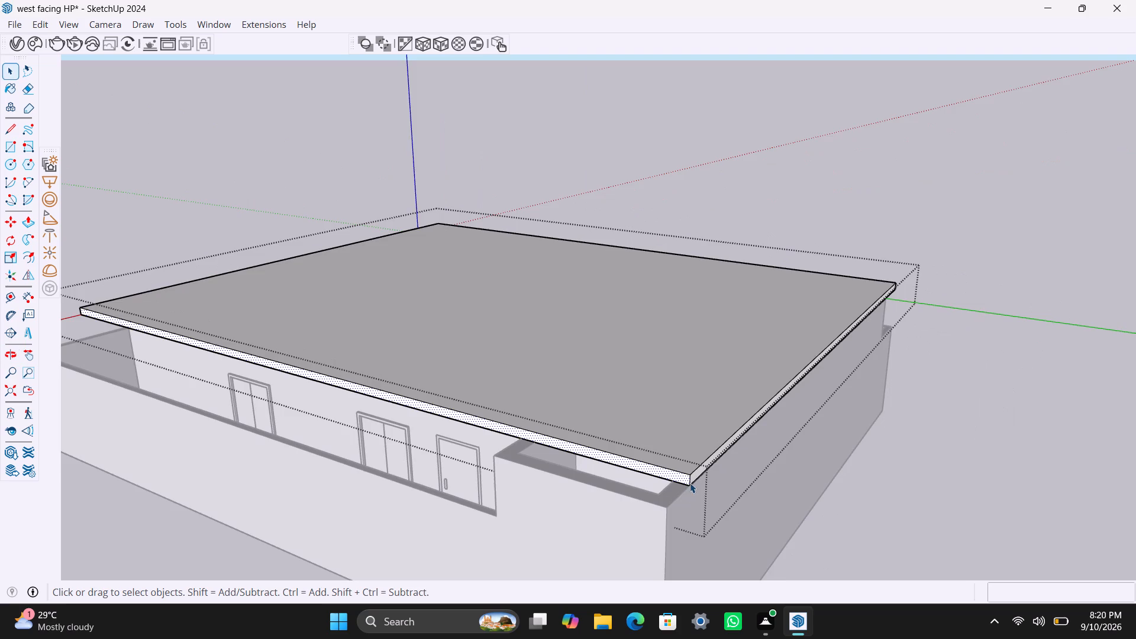
scroll(690, 483, up, 5)
click(690, 480)
key(m)
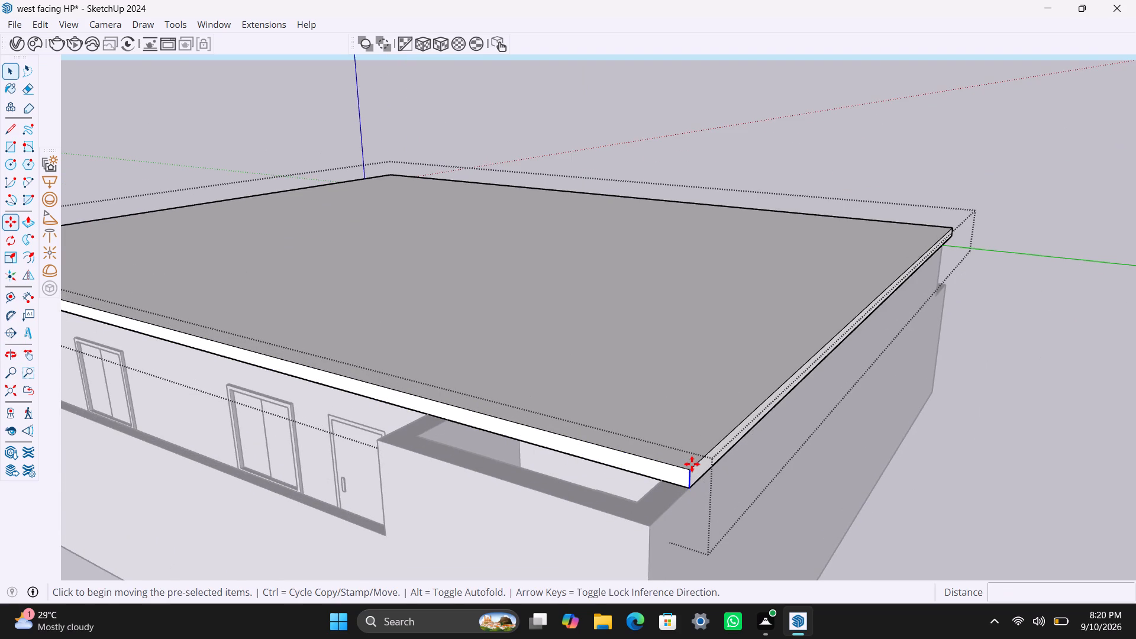
click(694, 486)
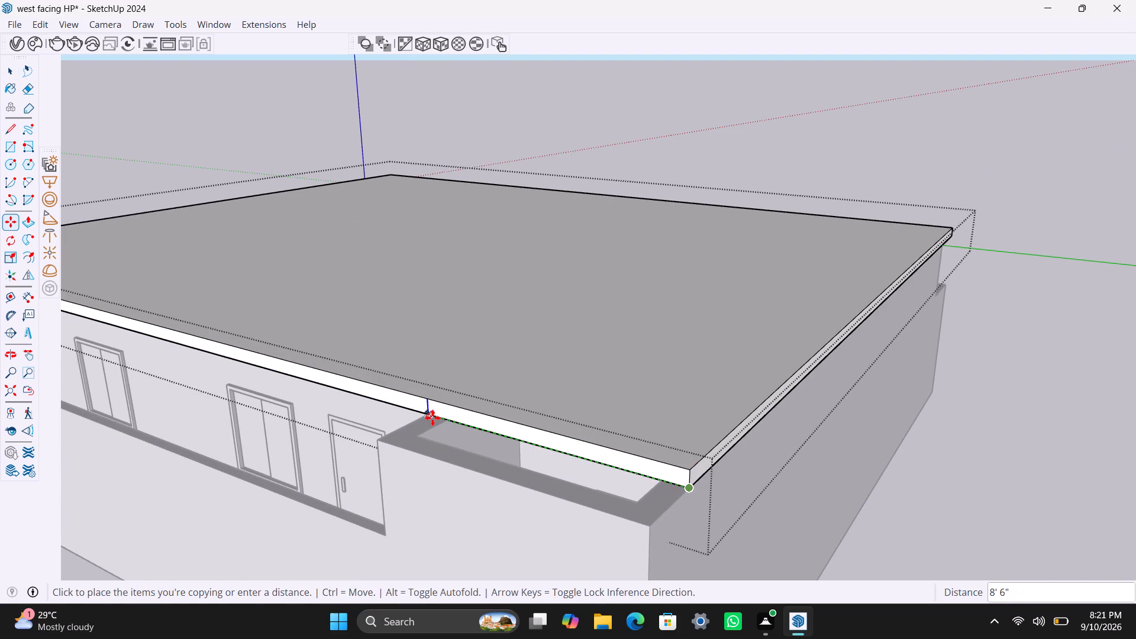
scroll(423, 410, up, 2)
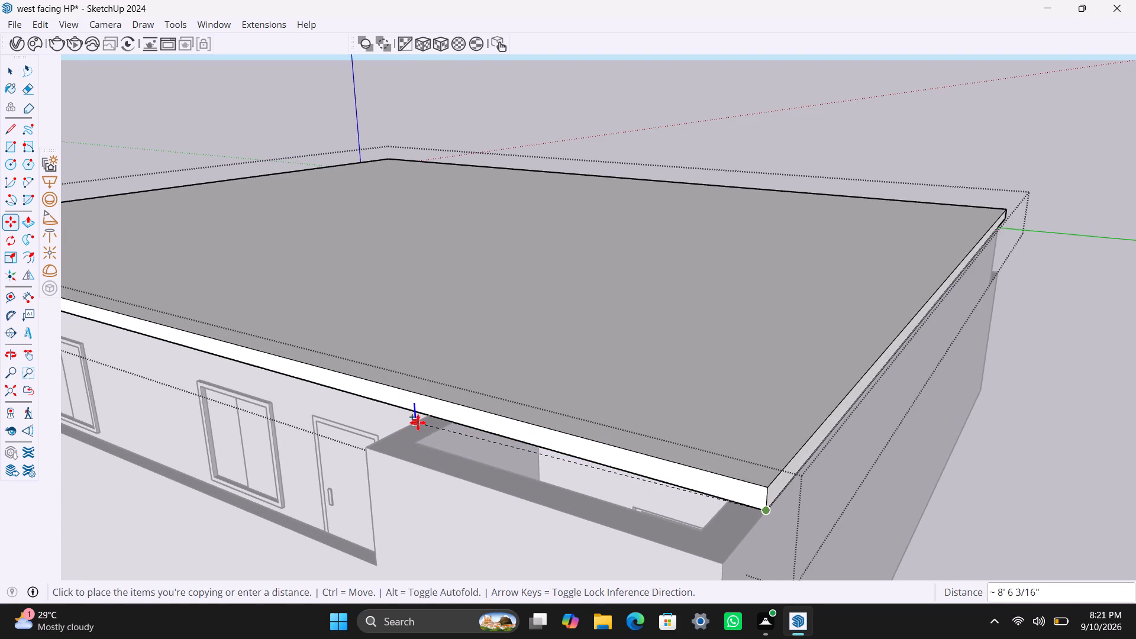
click(425, 415)
key(space)
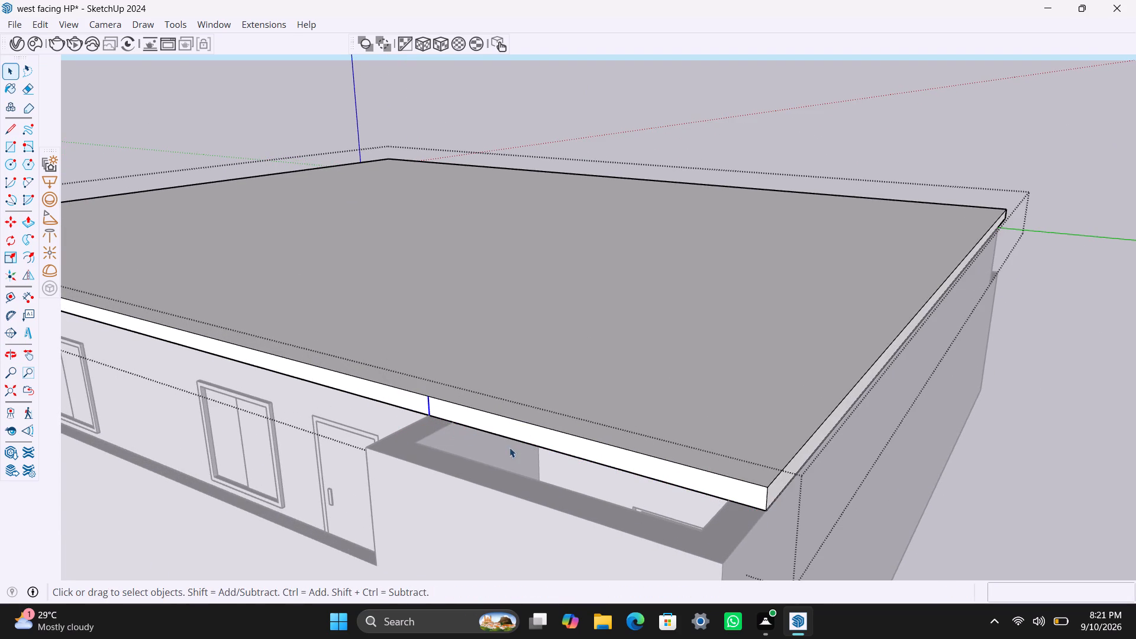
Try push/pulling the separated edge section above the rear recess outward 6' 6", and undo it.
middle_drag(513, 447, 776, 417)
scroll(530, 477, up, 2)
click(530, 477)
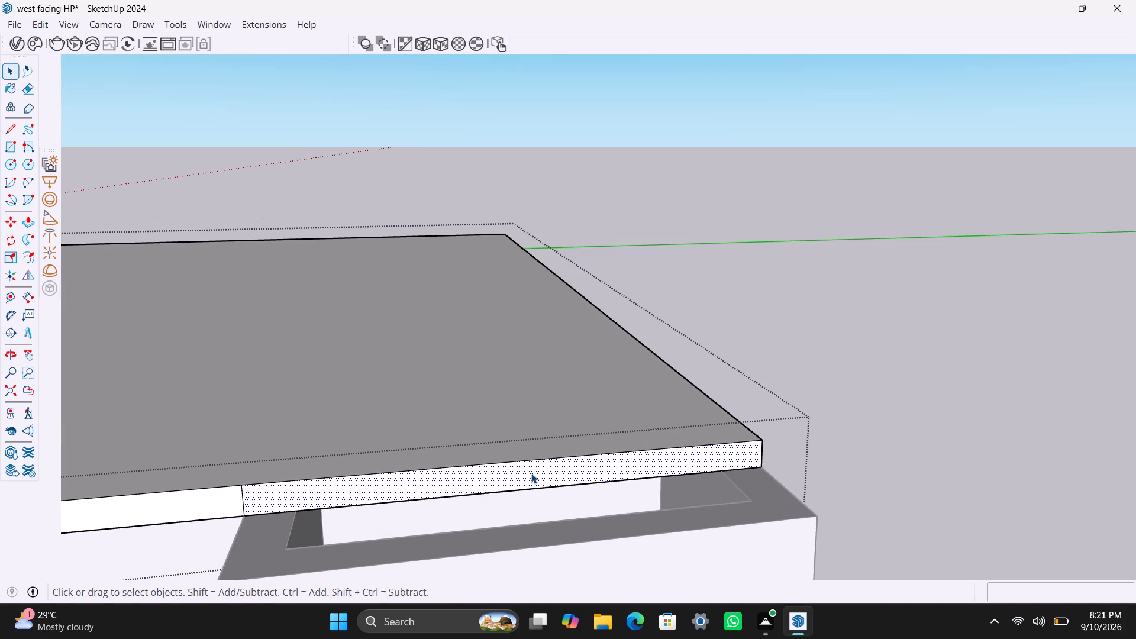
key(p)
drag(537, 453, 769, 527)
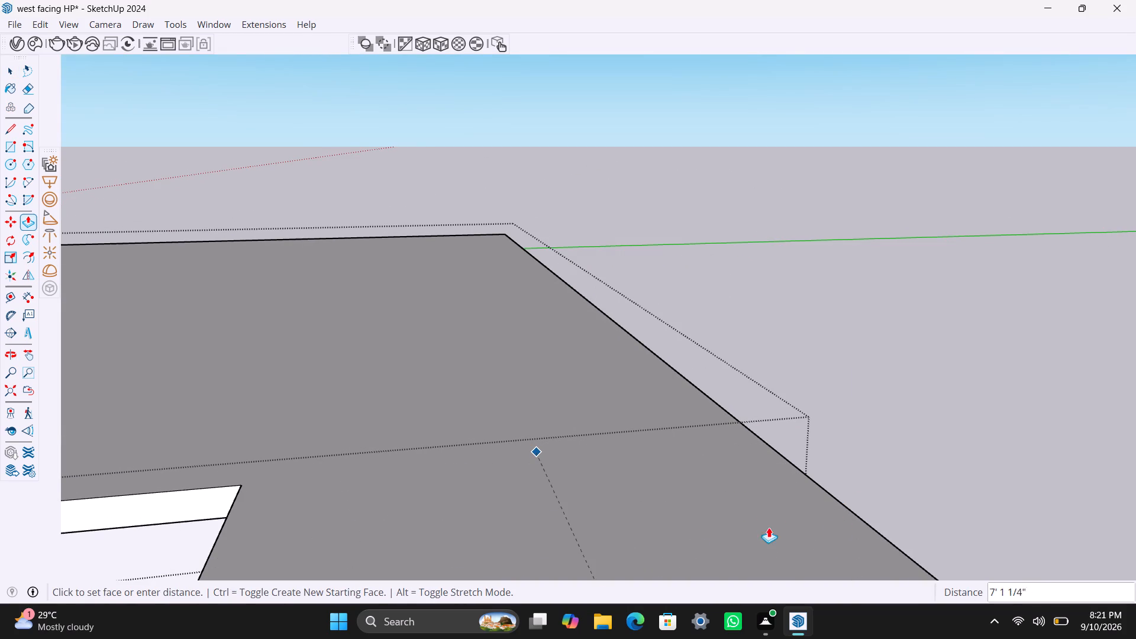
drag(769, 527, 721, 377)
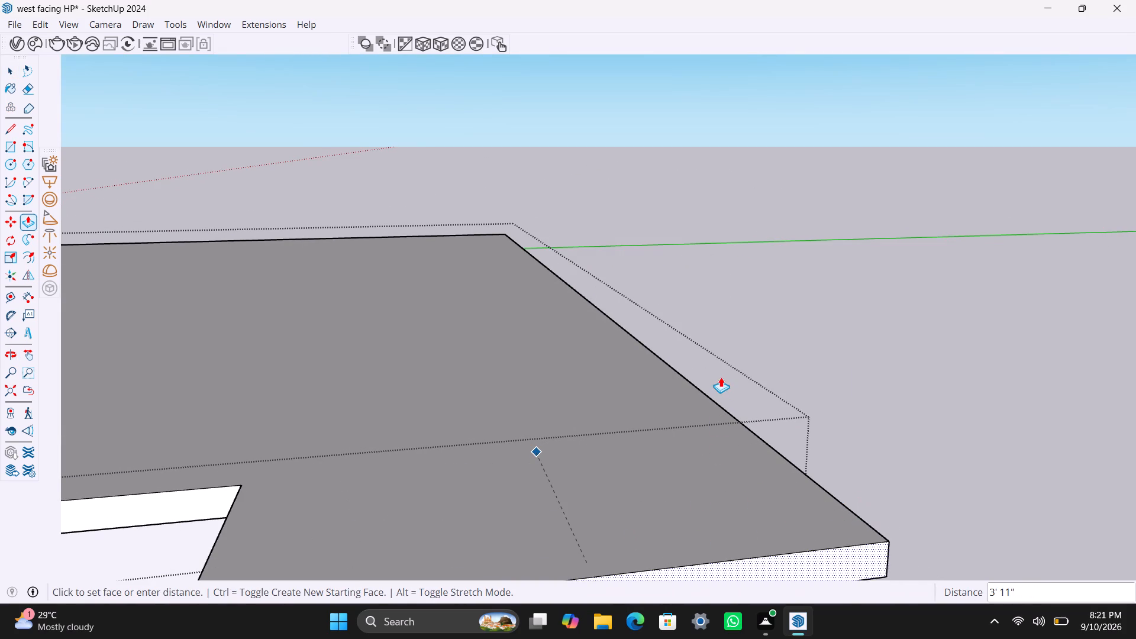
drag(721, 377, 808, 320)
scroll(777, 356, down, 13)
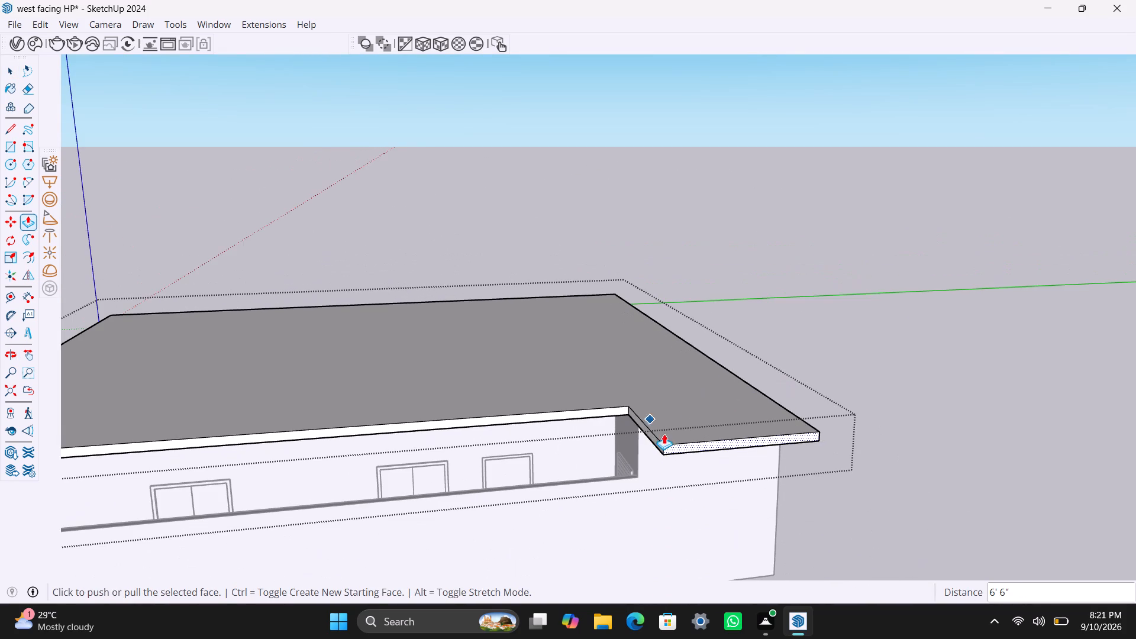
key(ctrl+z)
Push/pull the edge section above the rear recess outward to line up with the compound wall, and save the model.
middle_drag(692, 417, 824, 377)
scroll(824, 369, up, 1)
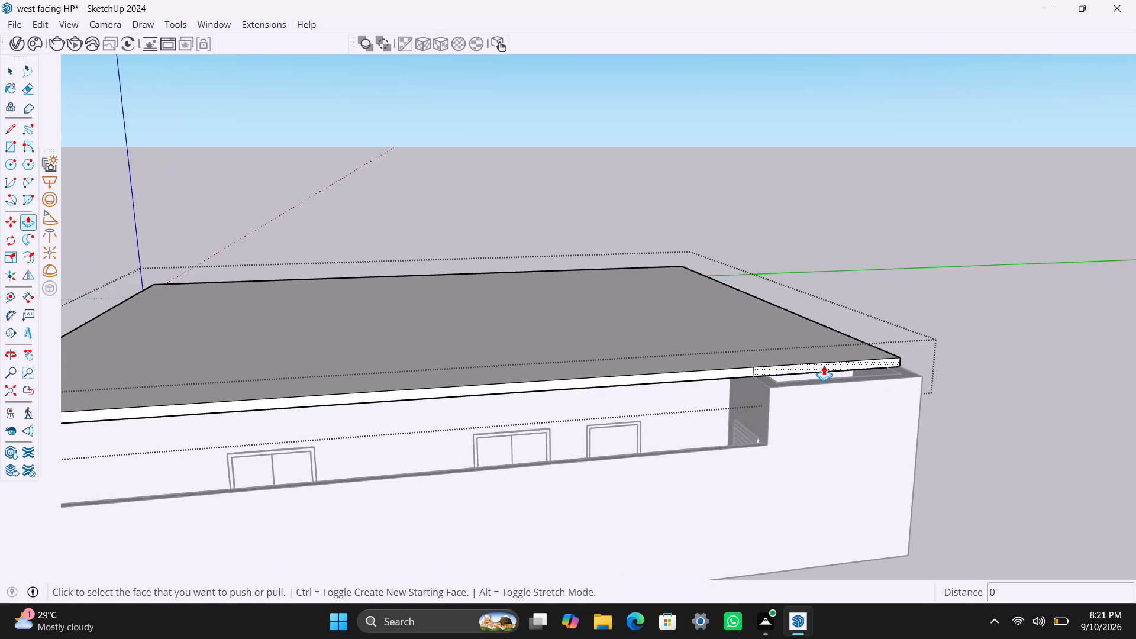
scroll(824, 365, up, 4)
drag(821, 363, 812, 395)
double_click(812, 395)
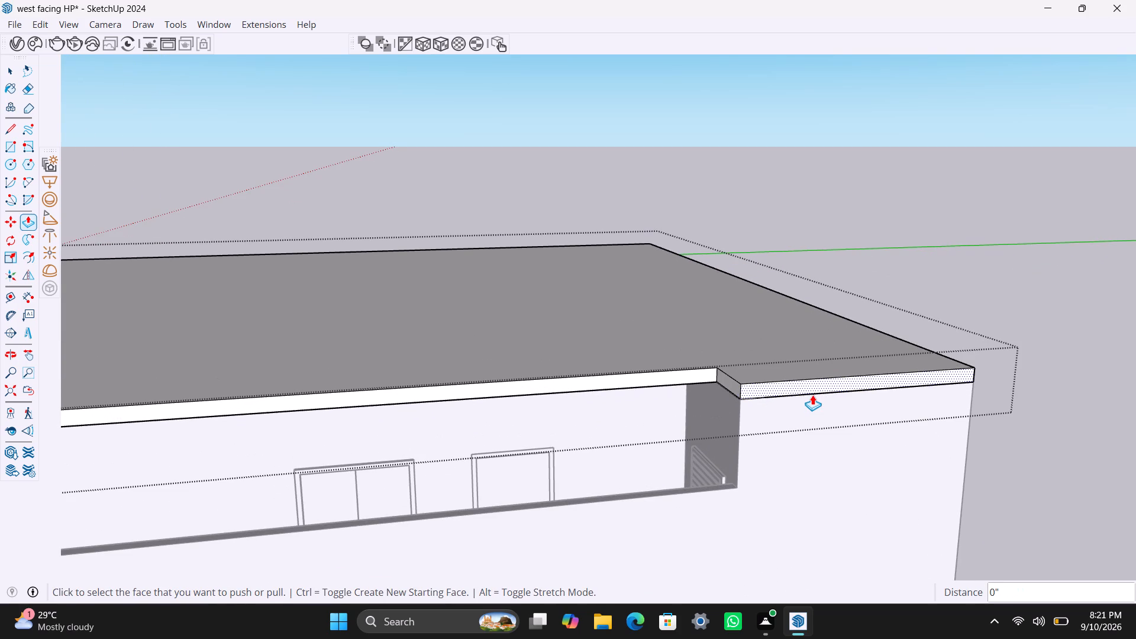
key(ctrl+s)
key(space)
Examine the roof slab's overhangs from the front, from below and from the side, exiting the roof group.
scroll(638, 353, down, 4)
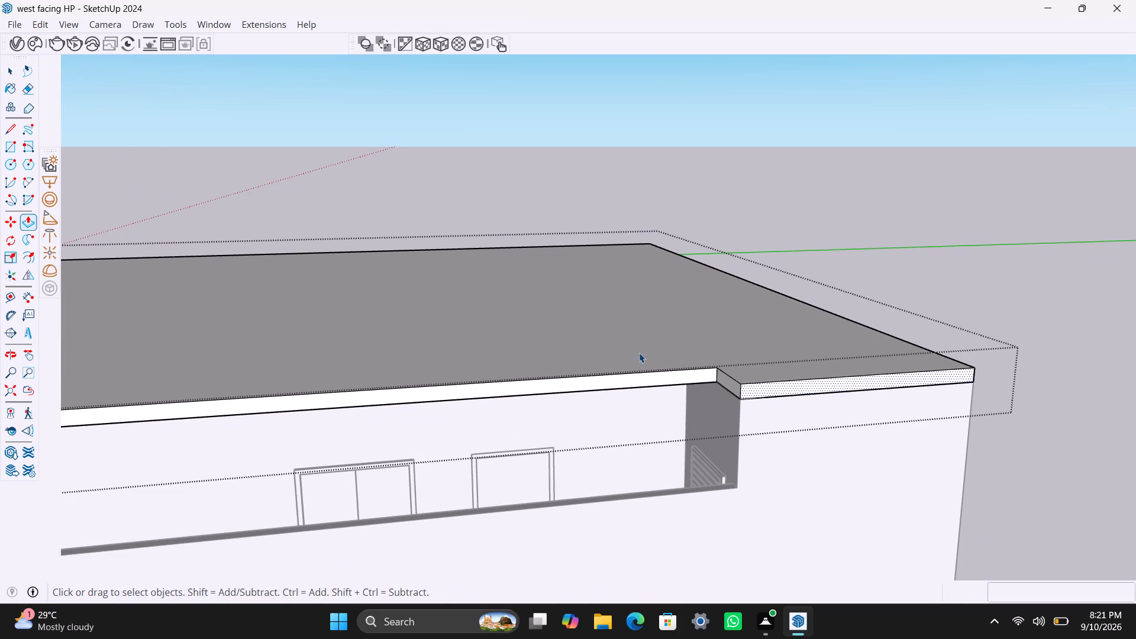
scroll(639, 353, down, 16)
middle_drag(639, 367, 1053, 392)
scroll(567, 371, up, 8)
scroll(818, 377, up, 2)
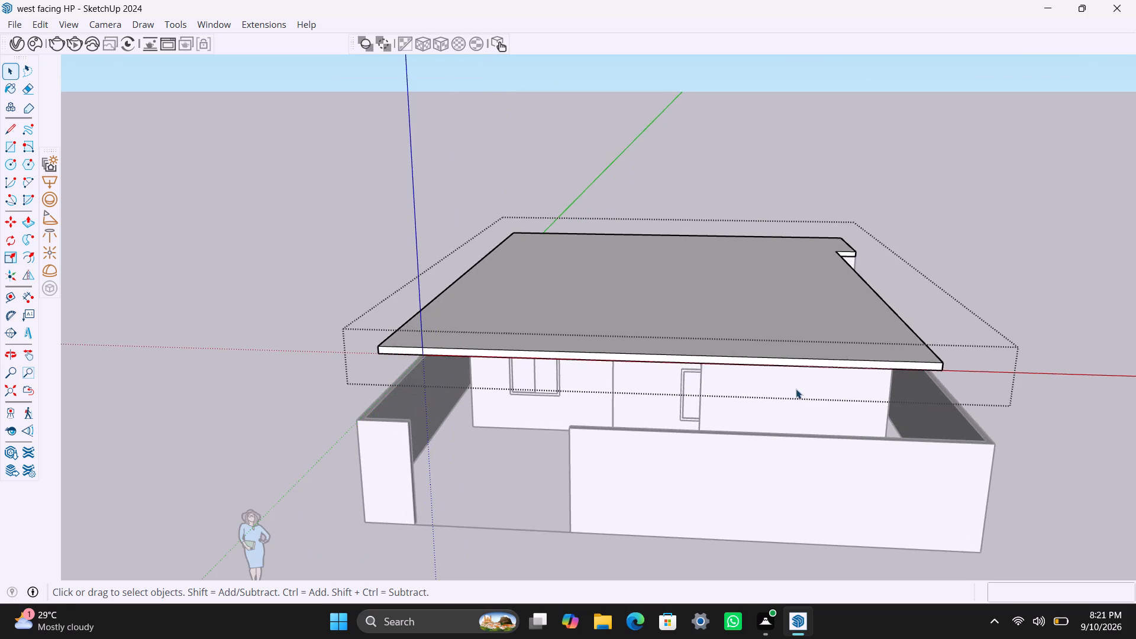
middle_drag(789, 391, 848, 299)
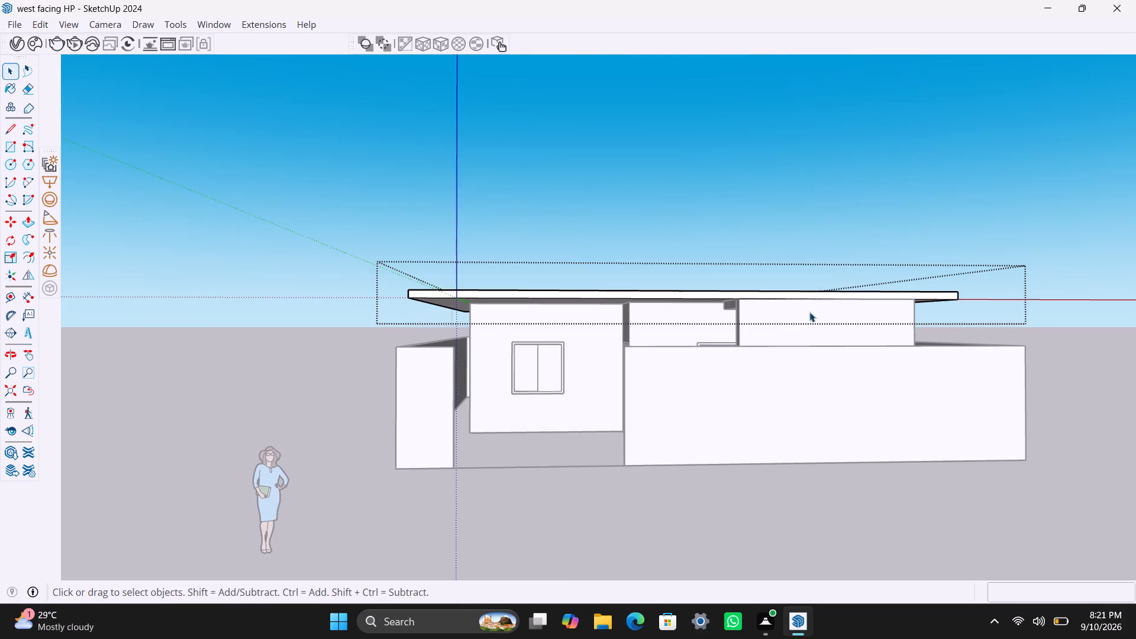
scroll(772, 317, up, 3)
scroll(811, 283, up, 2)
scroll(880, 287, down, 3)
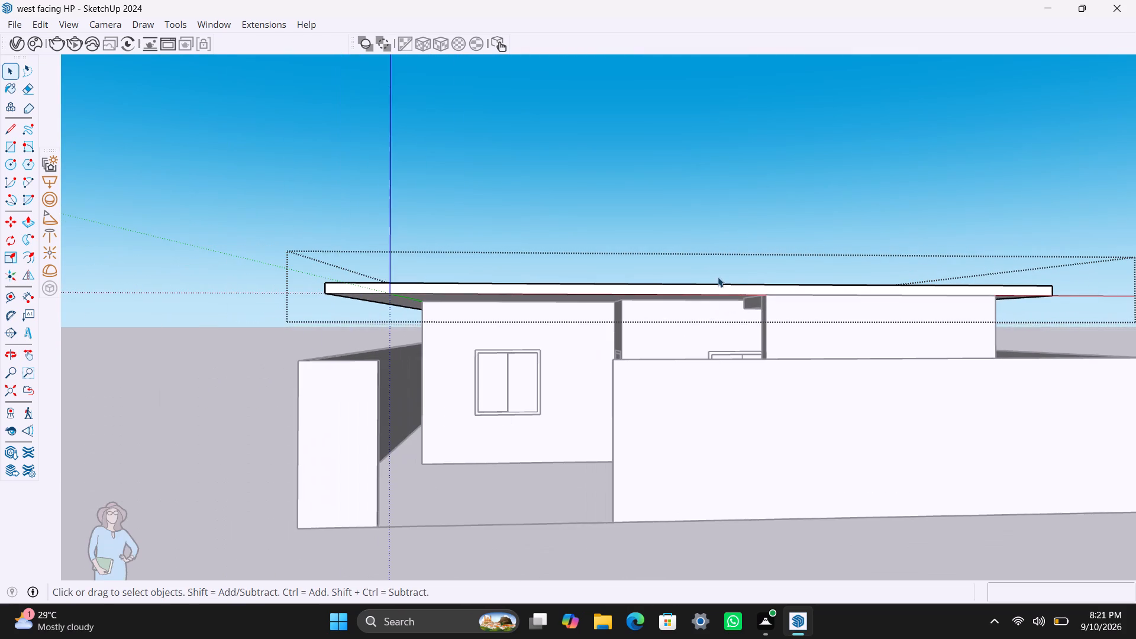
scroll(722, 264, down, 9)
middle_drag(730, 242, 712, 352)
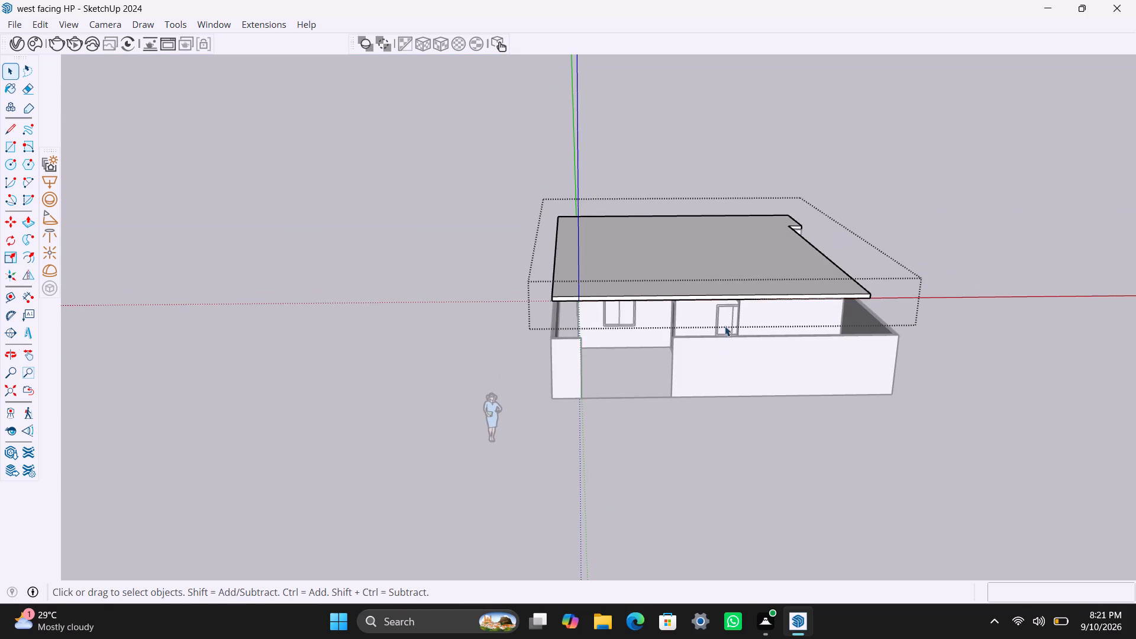
scroll(676, 324, up, 3)
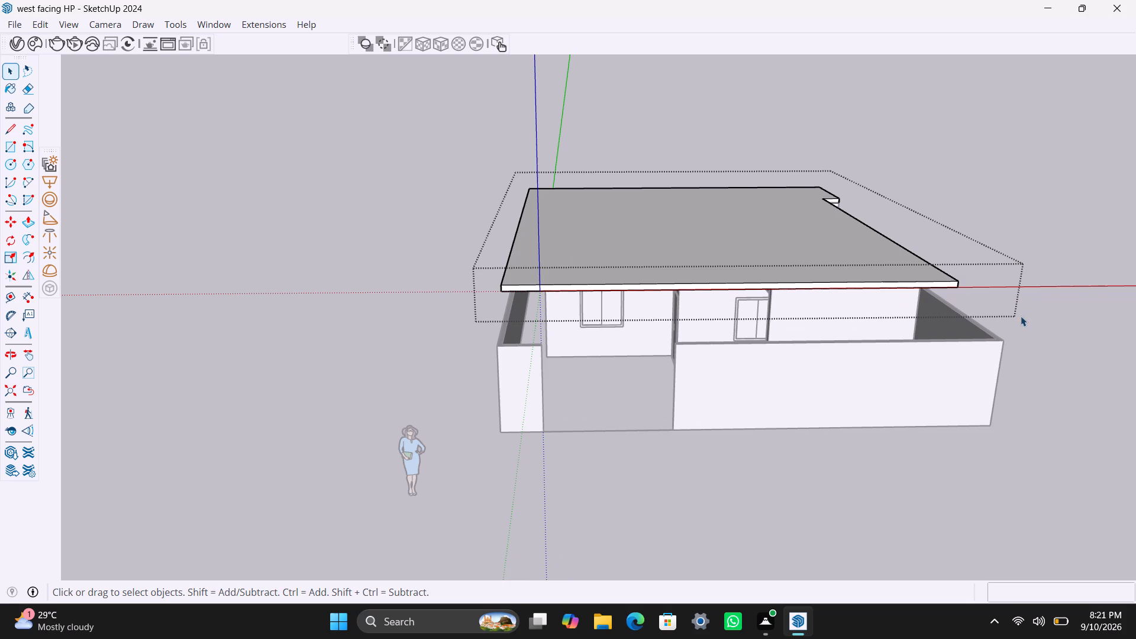
triple_click(1021, 316)
scroll(970, 243, up, 2)
middle_drag(975, 259, 964, 272)
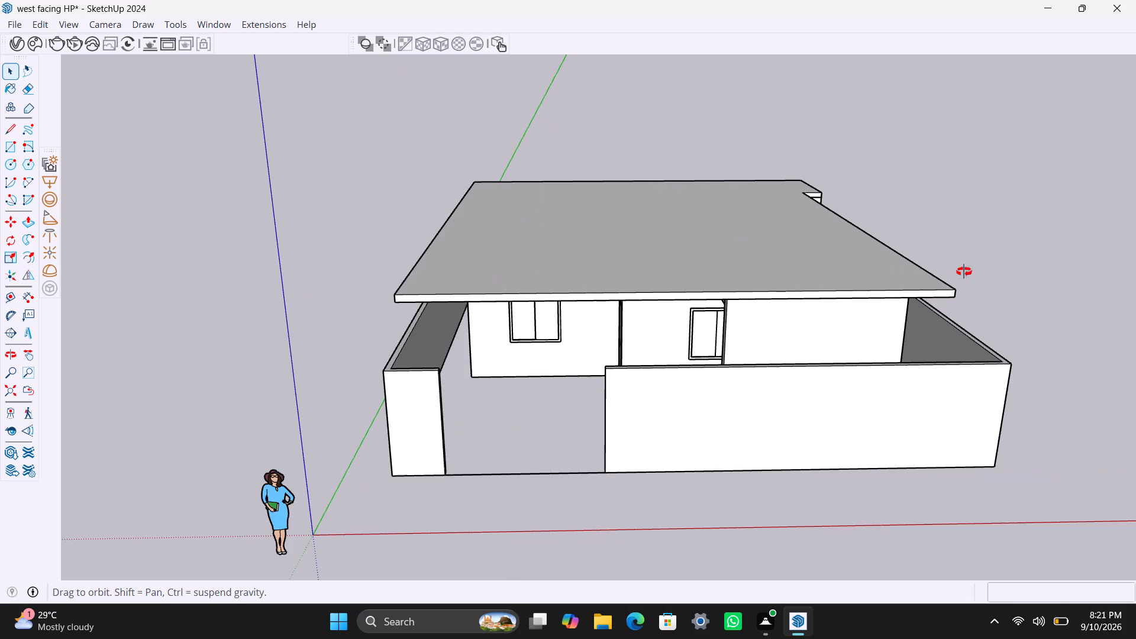
middle_drag(964, 272, 689, 299)
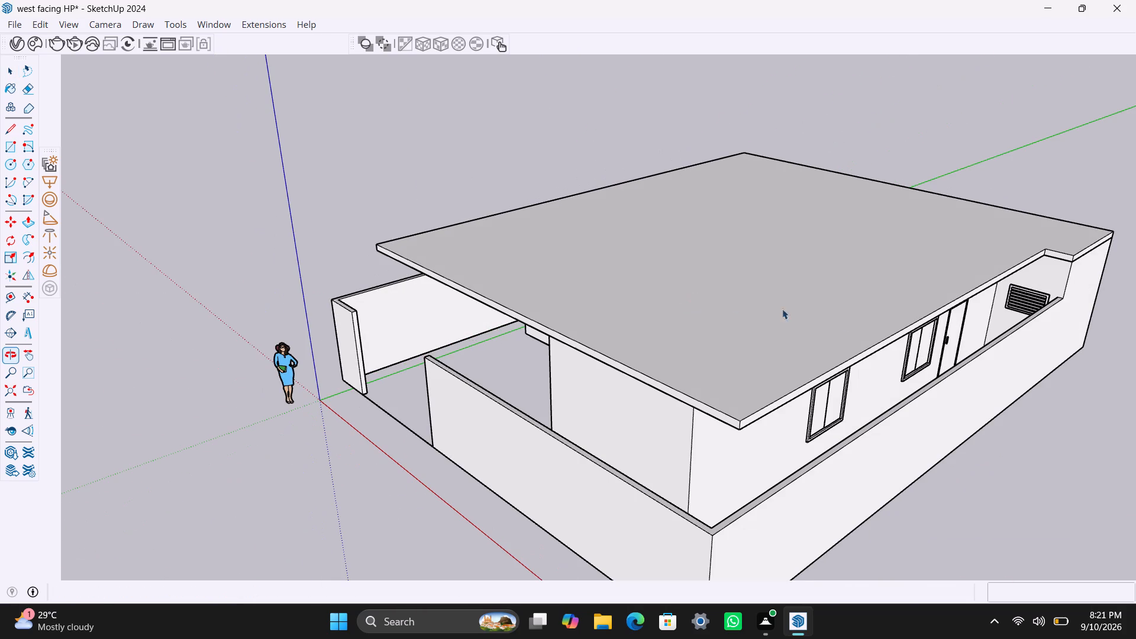
Inside the roof group, push/pull the long edge face above the side windows slightly further outward, save the model and exit the group.
scroll(867, 354, up, 4)
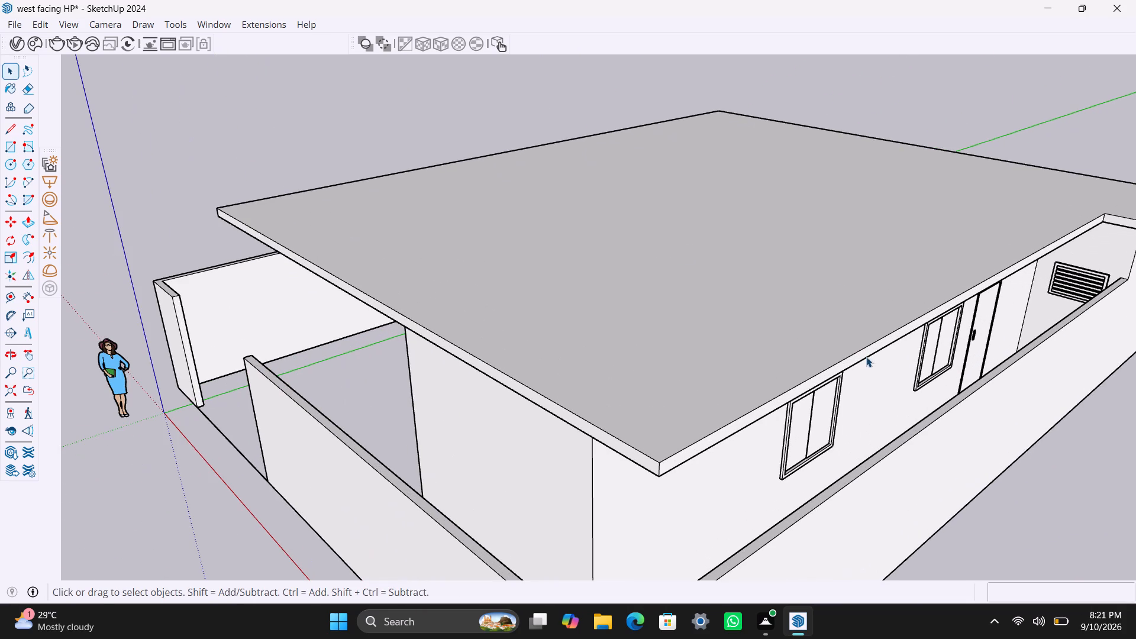
scroll(887, 350, up, 2)
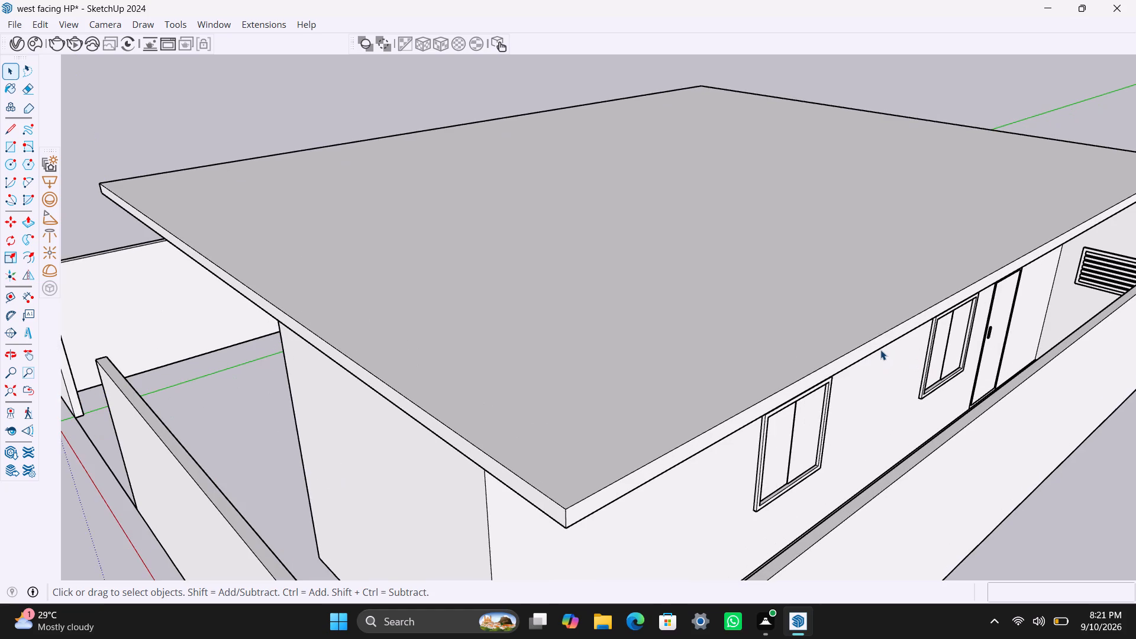
scroll(880, 350, up, 1)
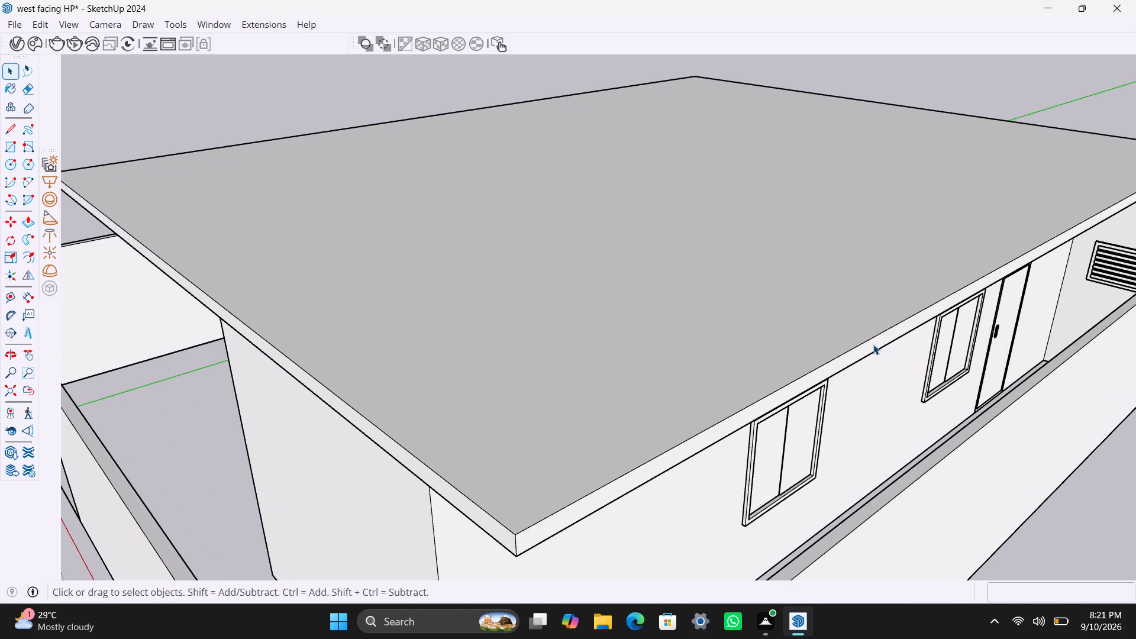
double_click(873, 346)
click(872, 351)
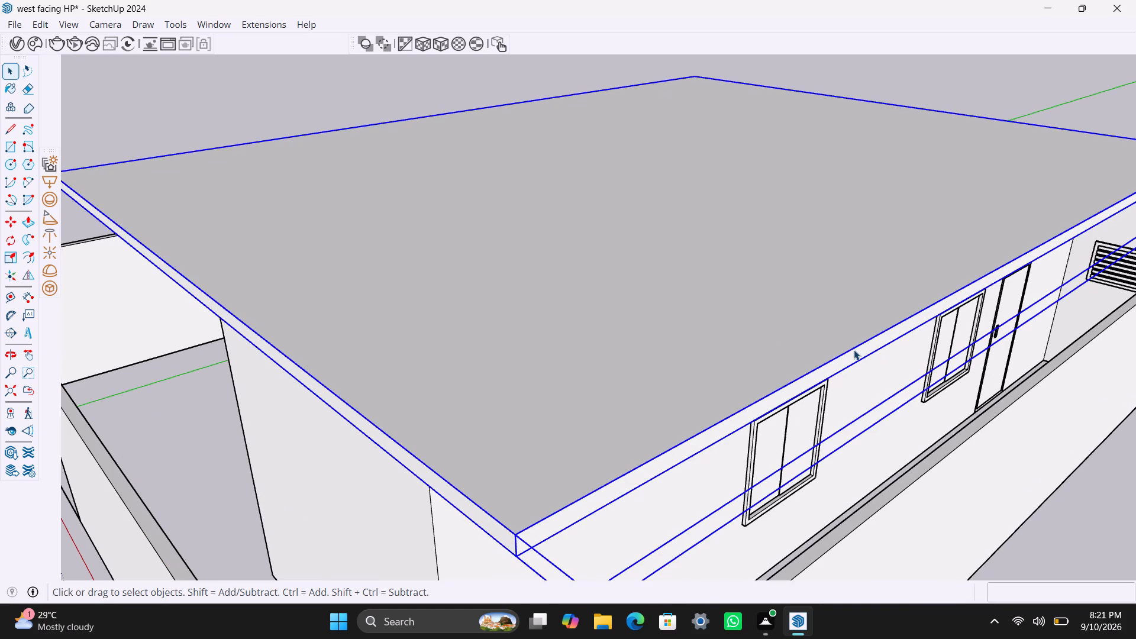
triple_click(850, 356)
scroll(850, 358, up, 3)
click(850, 358)
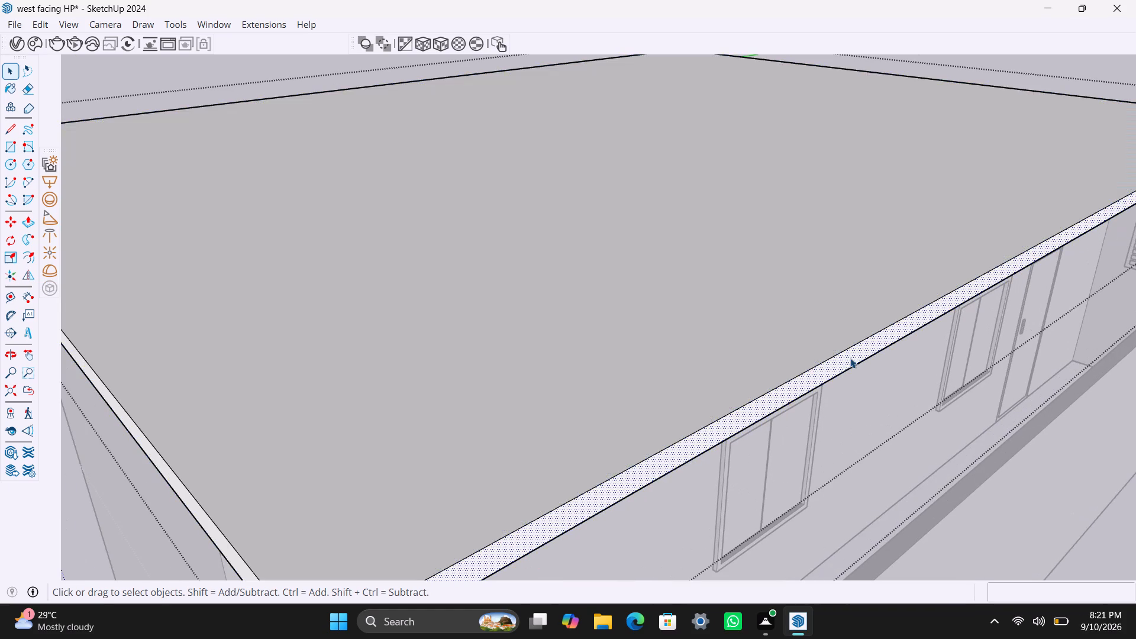
key(p)
drag(850, 357, 990, 486)
click(990, 486)
scroll(902, 404, down, 7)
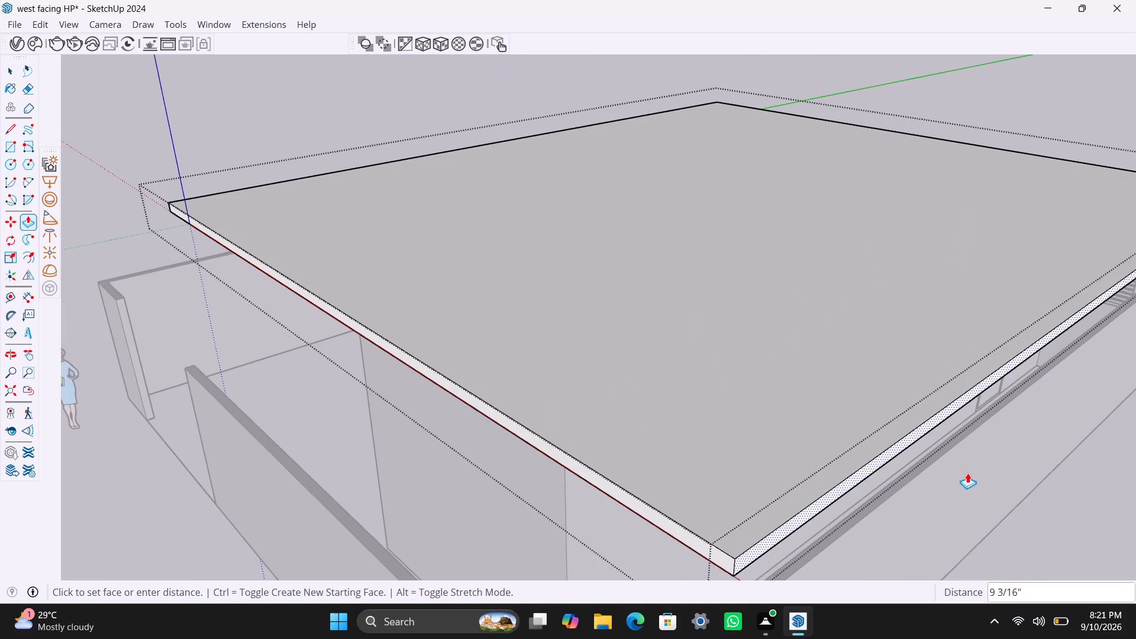
click(895, 495)
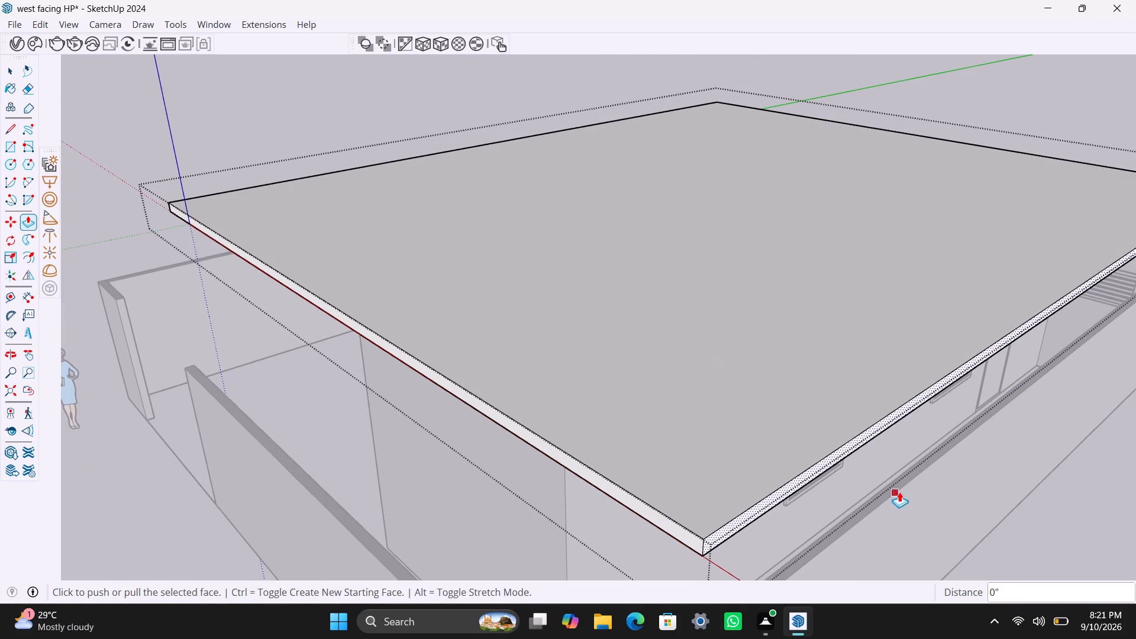
drag(901, 489, 932, 477)
key(ctrl+s)
key(space)
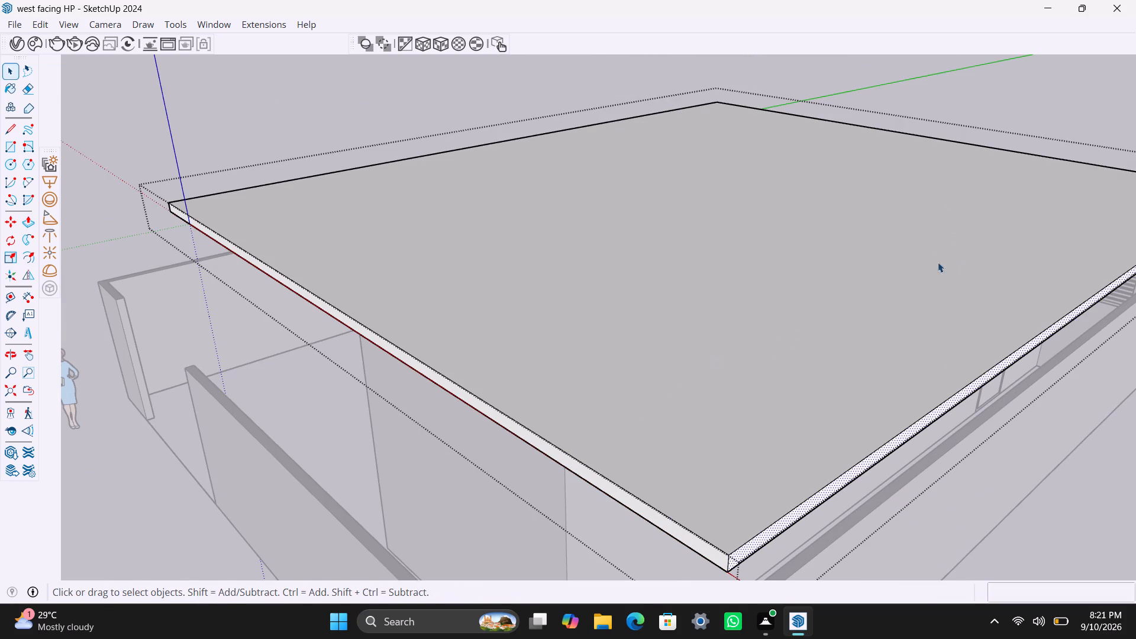
click(1024, 113)
scroll(913, 315, down, 11)
middle_drag(898, 340, 1062, 337)
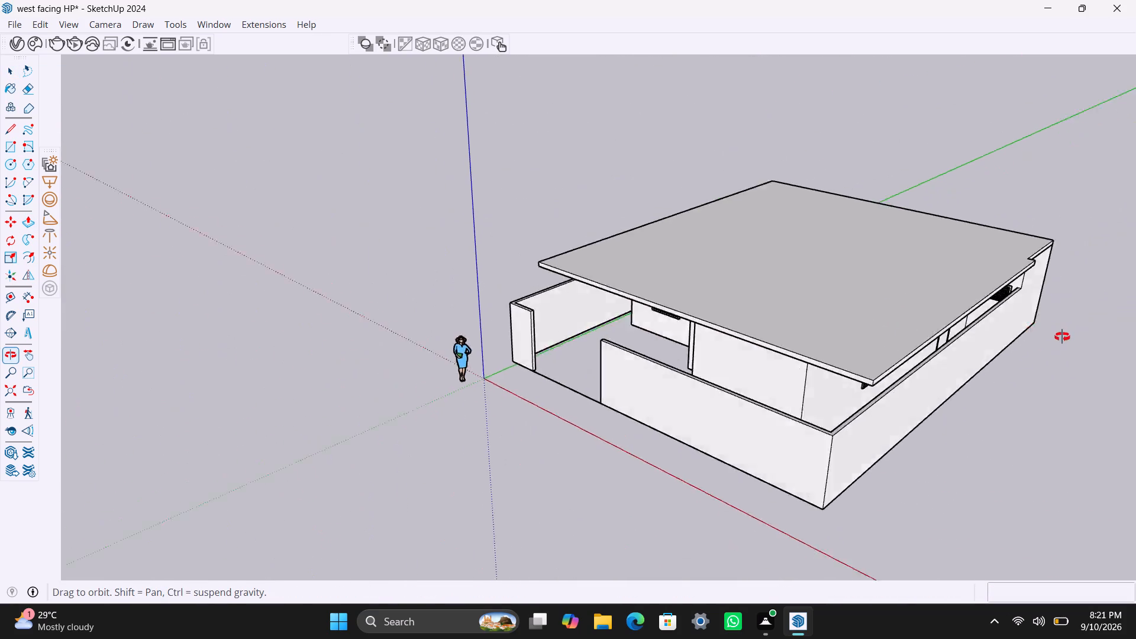
Inside the roof group, push/pull the long edge face above the side windows outward until flush with the rear corner extension's edge.
middle_drag(1062, 337, 1012, 229)
scroll(969, 276, up, 3)
middle_drag(950, 294, 772, 301)
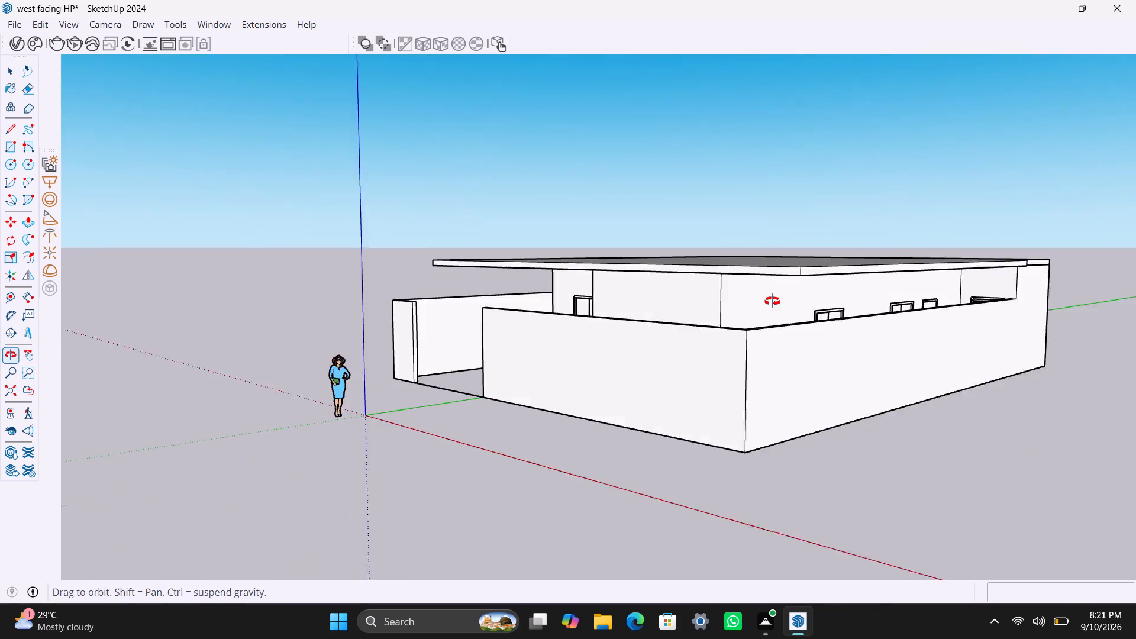
middle_drag(772, 301, 660, 352)
scroll(1034, 356, up, 1)
middle_drag(1026, 372, 841, 356)
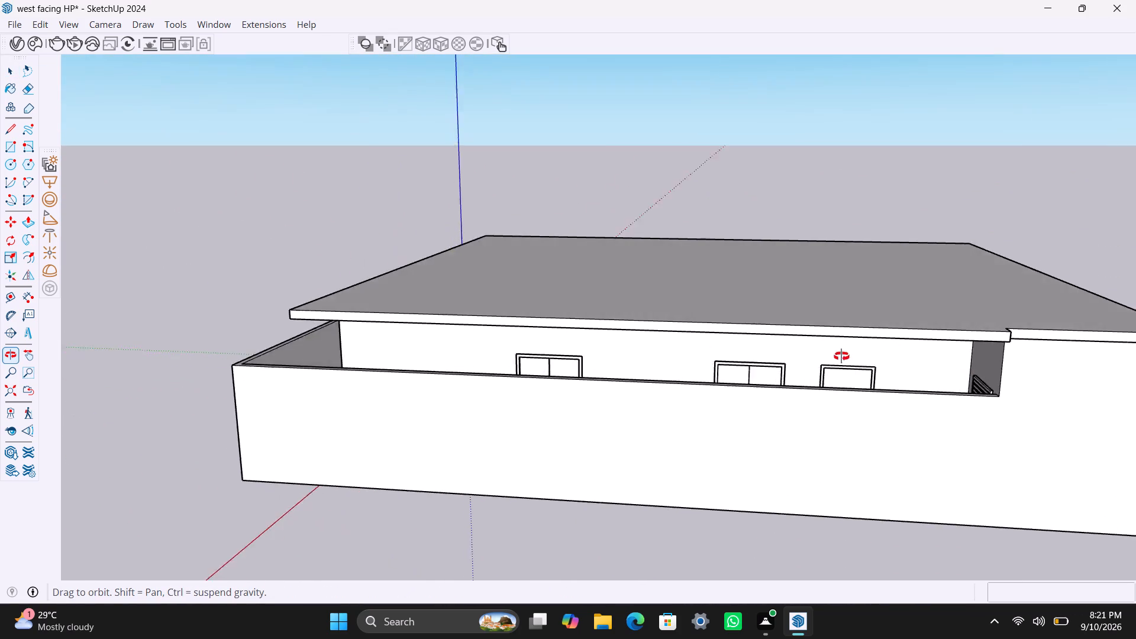
middle_drag(841, 356, 806, 379)
scroll(832, 409, up, 7)
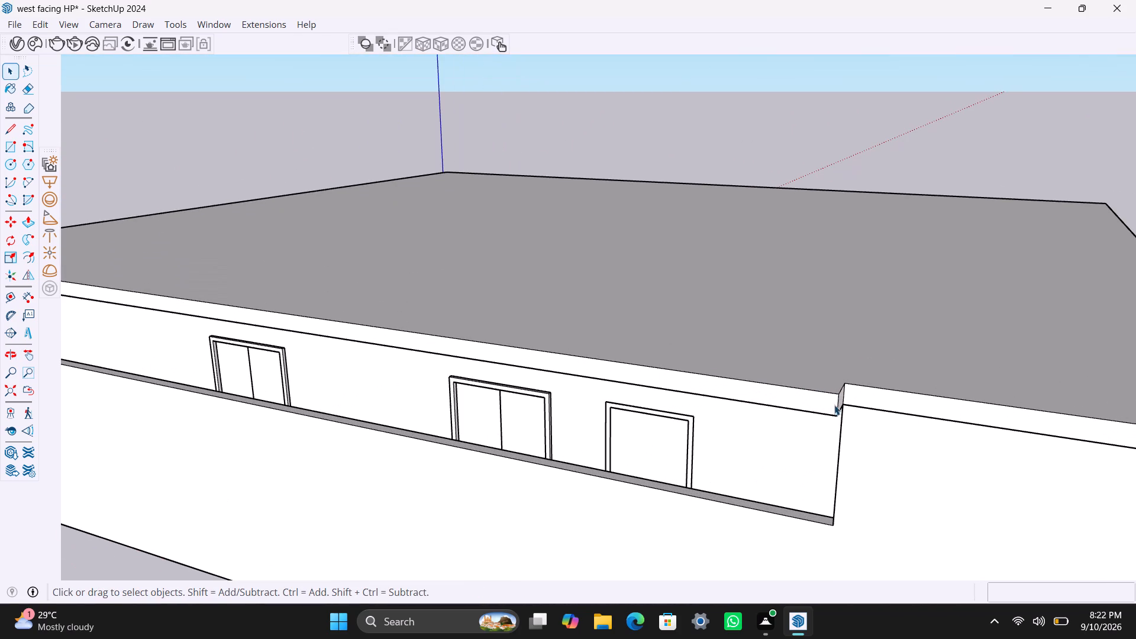
click(818, 402)
triple_click(816, 402)
click(816, 402)
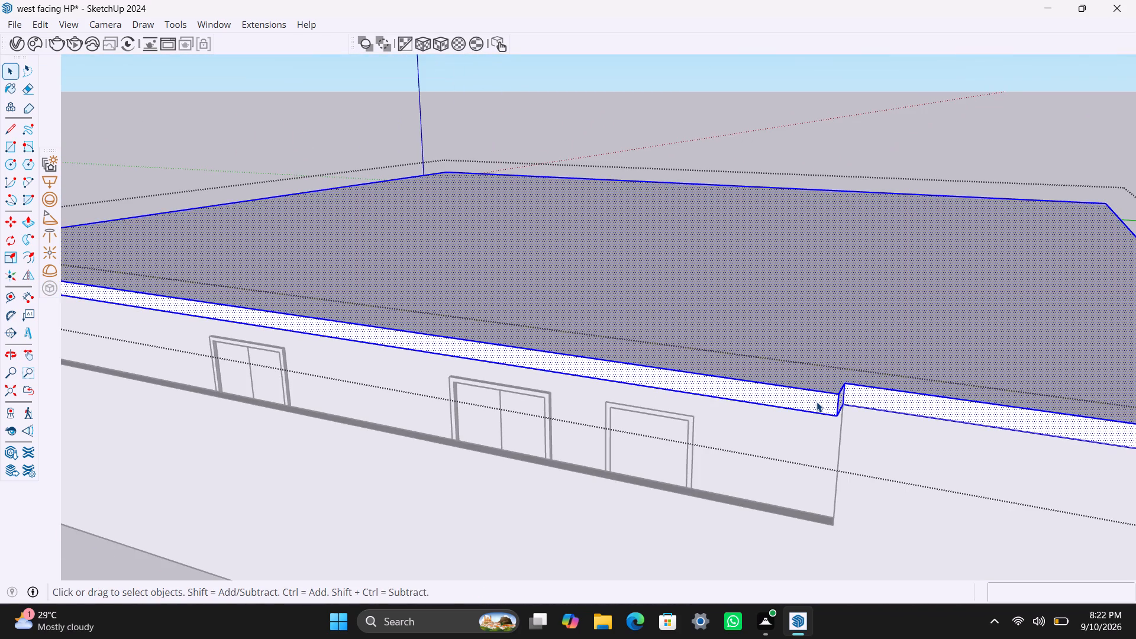
key(p)
click(816, 402)
drag(808, 400, 814, 395)
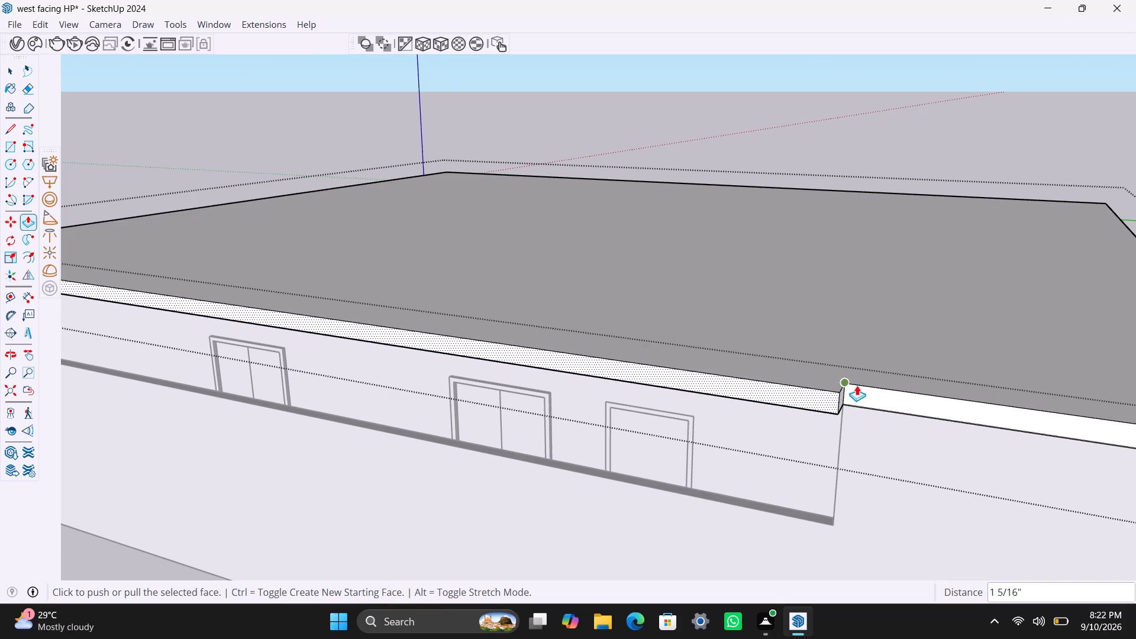
drag(827, 400, 839, 395)
drag(822, 396, 896, 383)
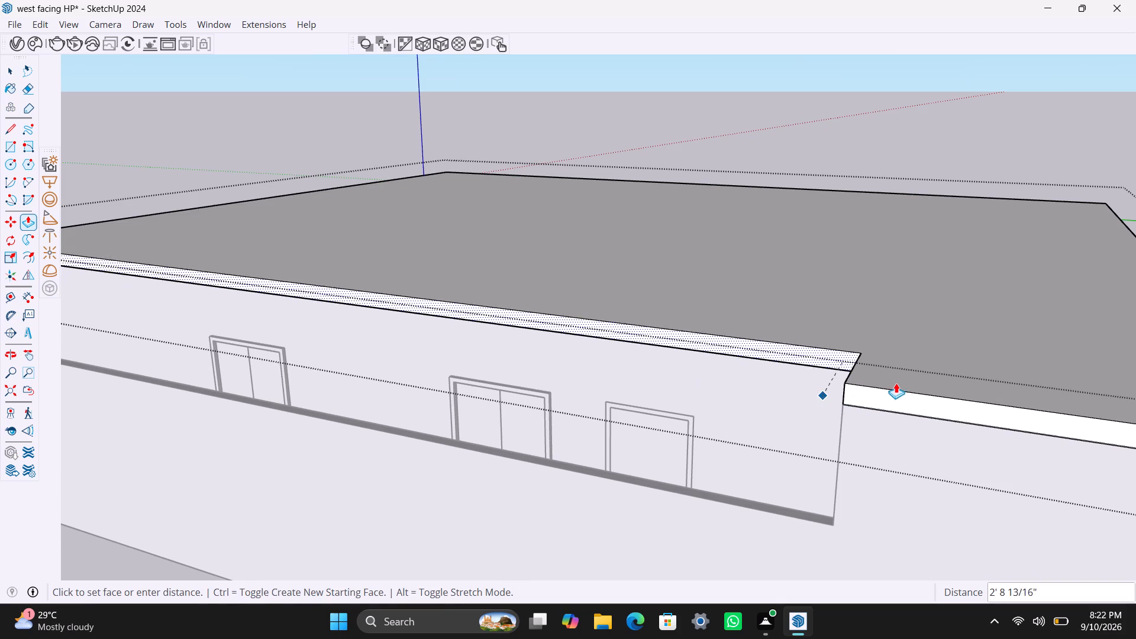
drag(896, 383, 883, 396)
key(space)
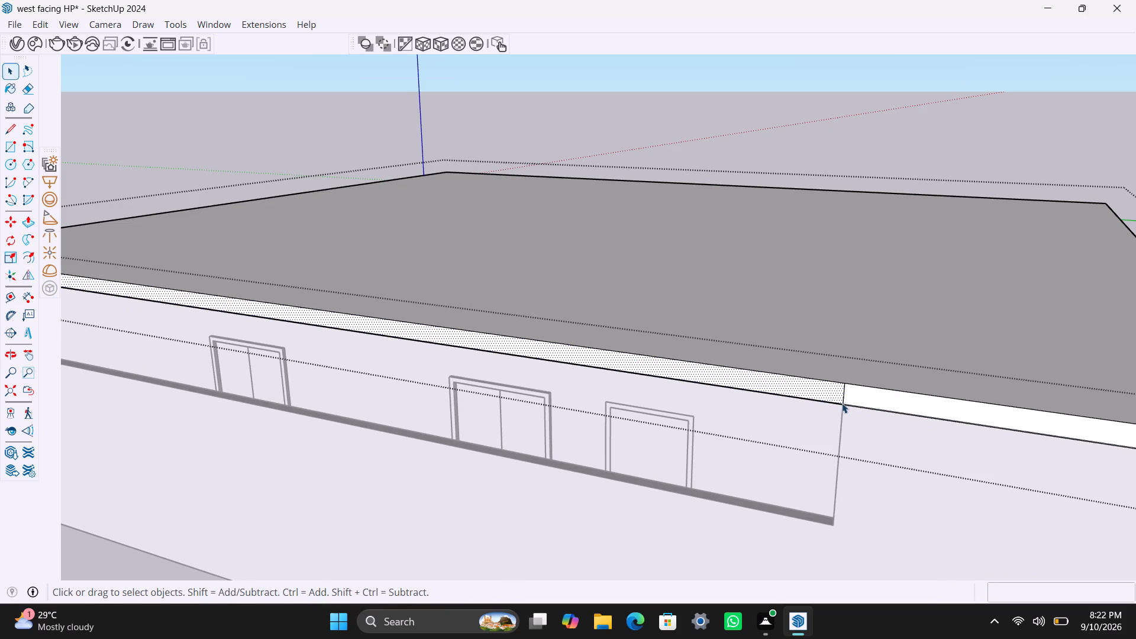
Delete the leftover vertical seam line between the two flush roof edge faces, save the model and exit the roof group.
click(847, 392)
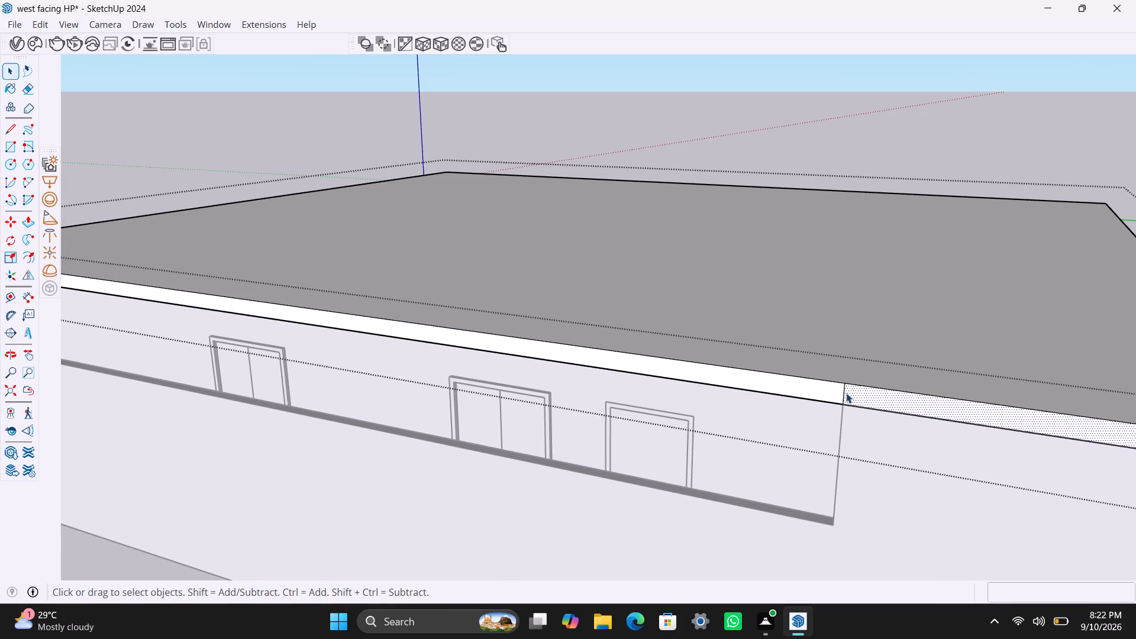
click(845, 399)
scroll(843, 399, up, 1)
key(Delete)
scroll(825, 411, down, 6)
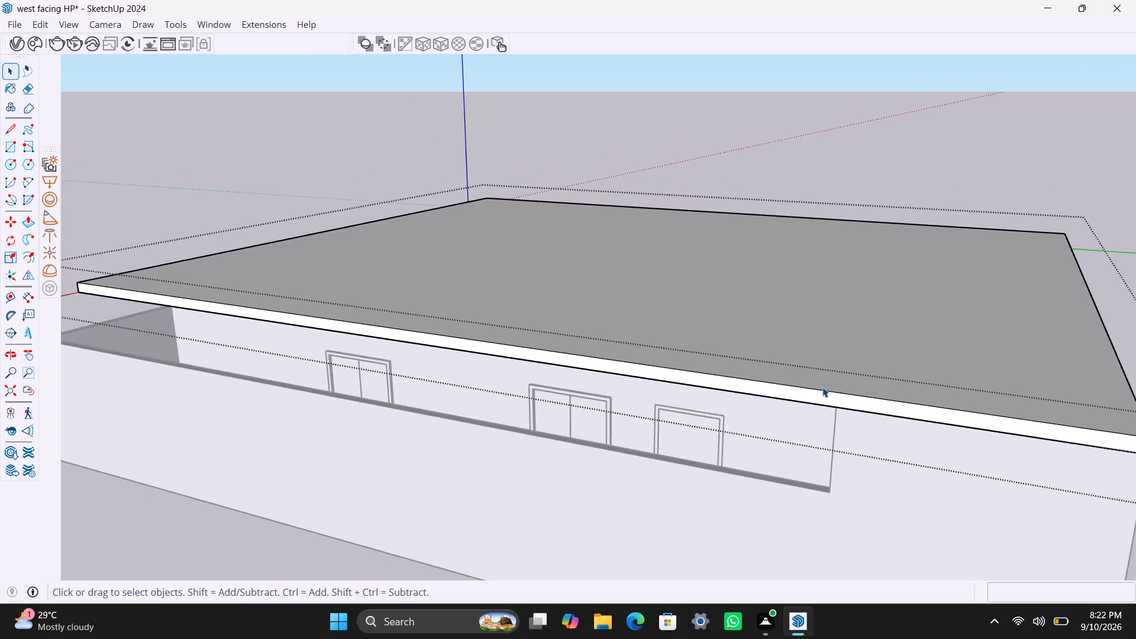
scroll(822, 387, down, 6)
middle_drag(709, 406, 914, 425)
key(ctrl+s)
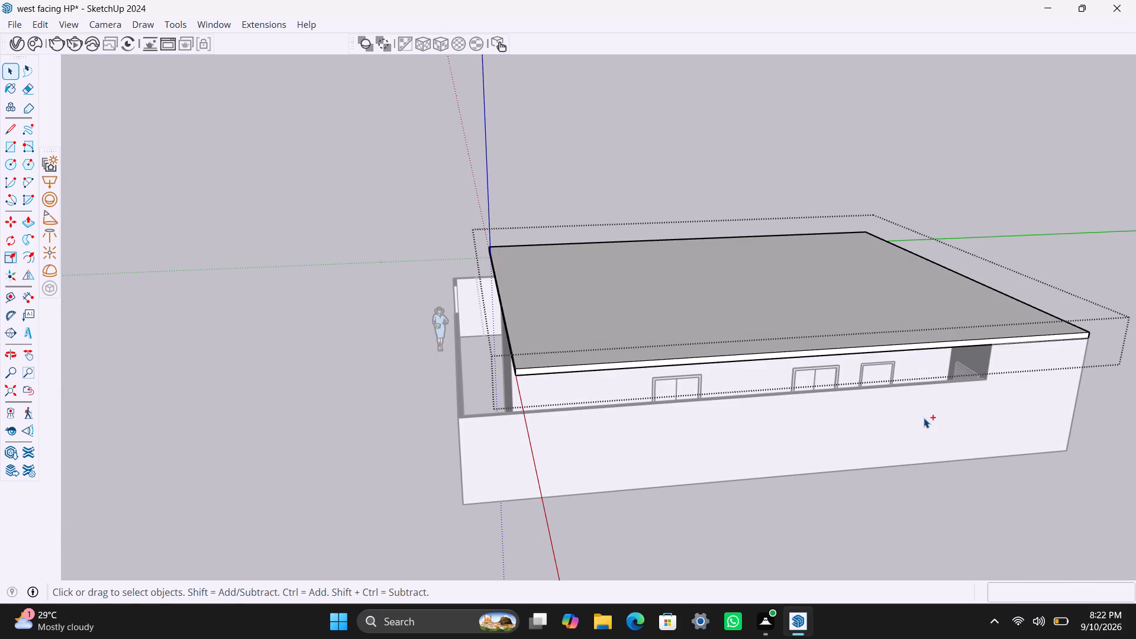
key(space)
click(707, 184)
scroll(618, 356, down, 5)
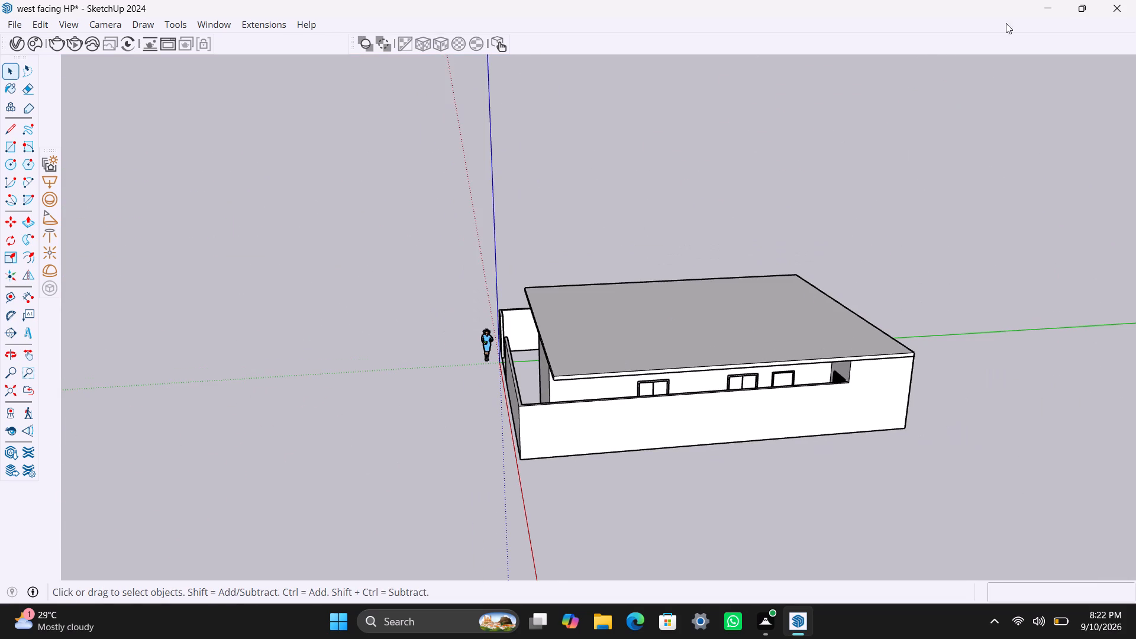
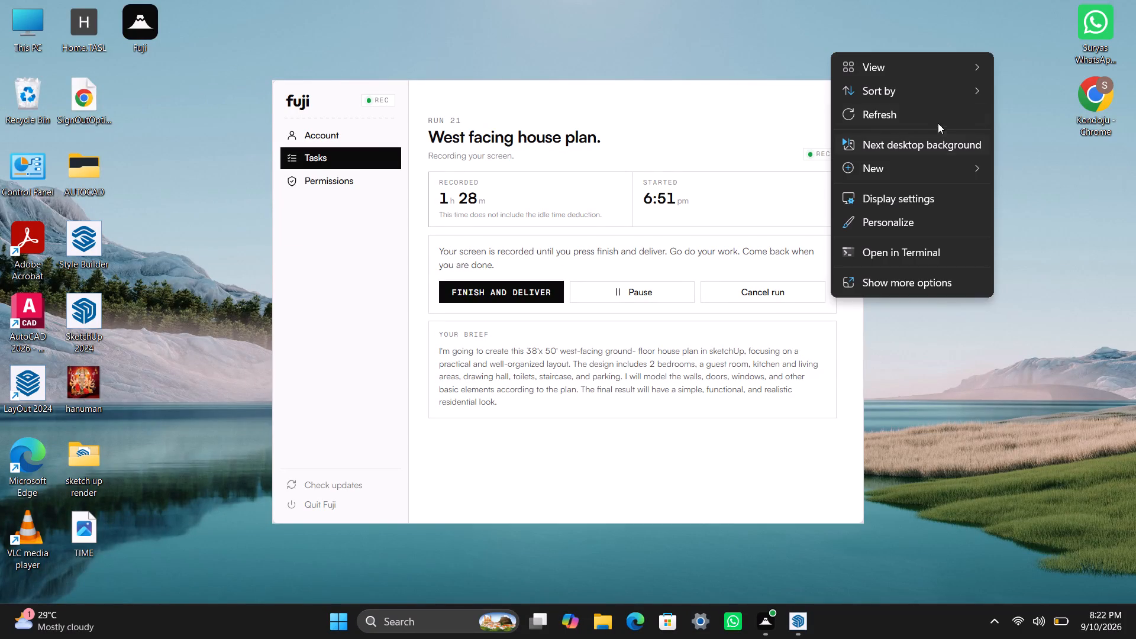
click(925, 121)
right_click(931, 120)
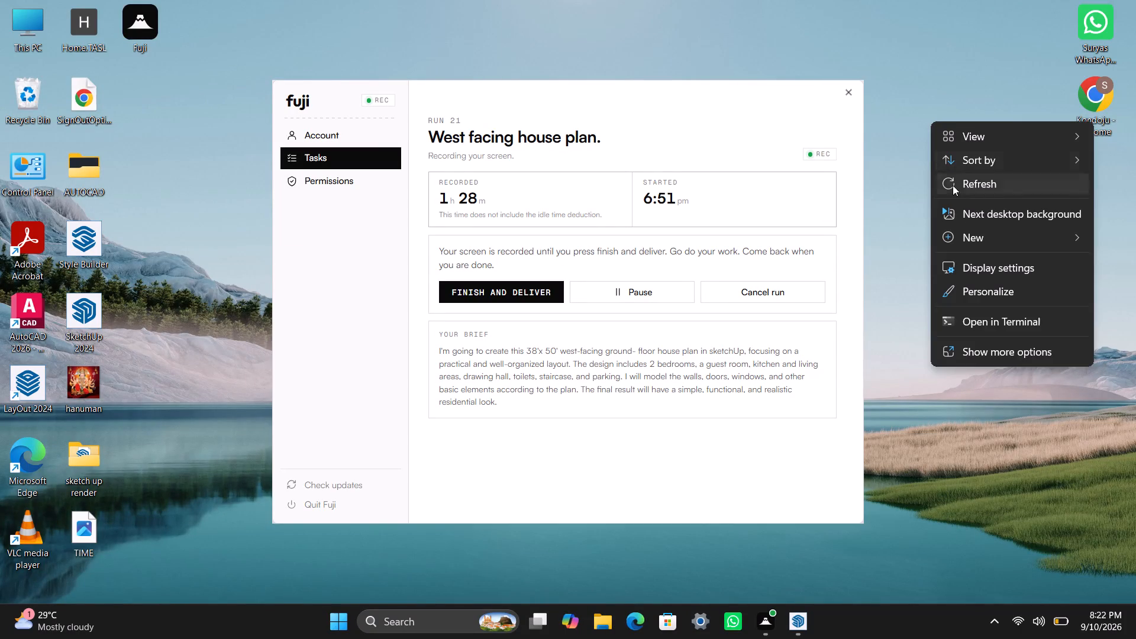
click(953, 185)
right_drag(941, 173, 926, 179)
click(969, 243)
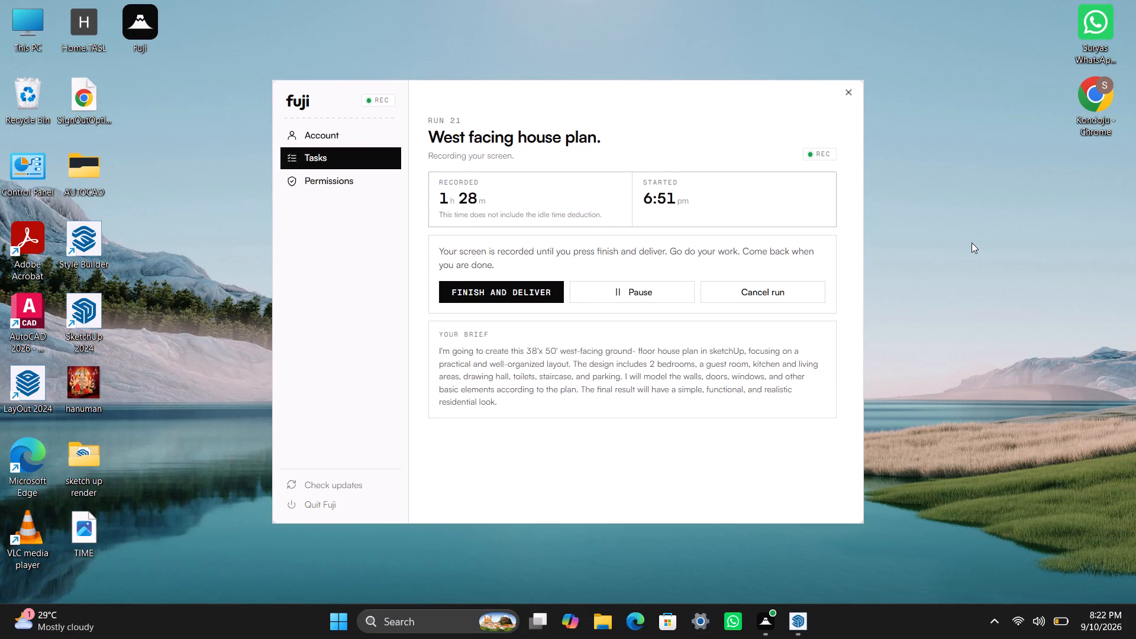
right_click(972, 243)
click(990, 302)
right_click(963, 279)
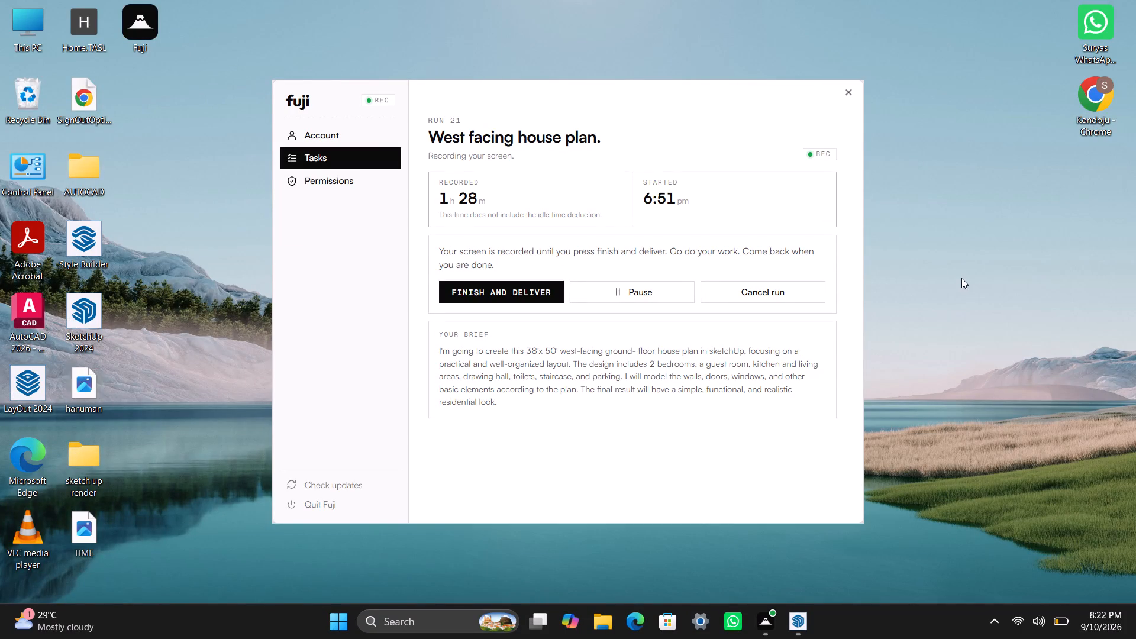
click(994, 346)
Switch to SketchUp and, inside the roof group, draw a rectangle on the slab's top face above the staircase.
click(806, 617)
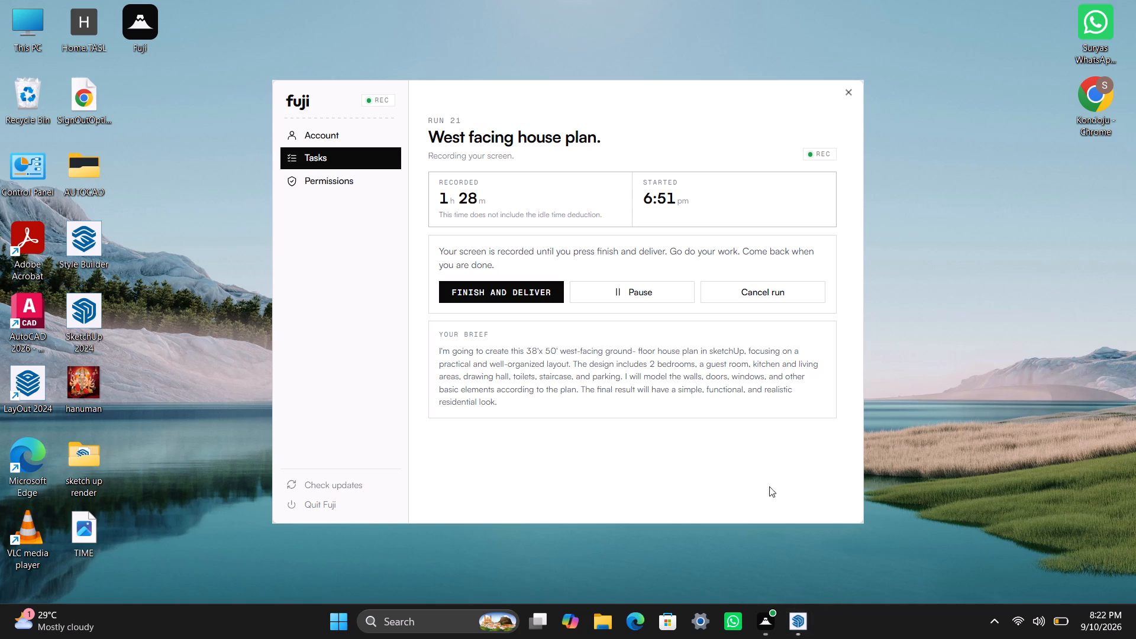
click(790, 619)
scroll(518, 359, down, 6)
middle_drag(489, 396, 954, 421)
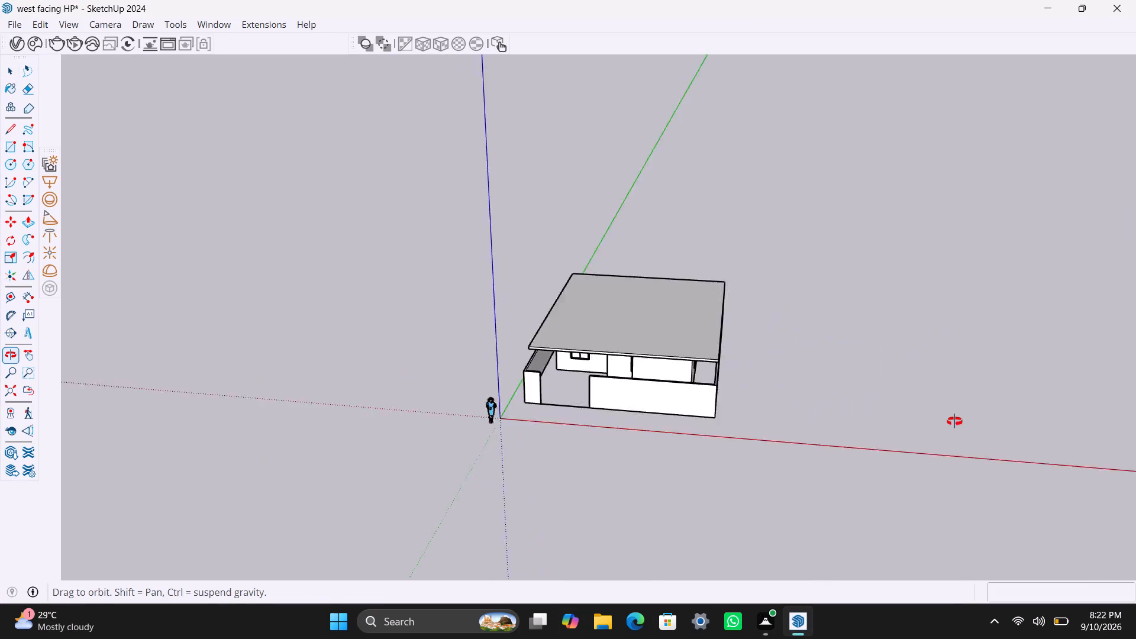
middle_drag(954, 421, 1029, 410)
scroll(597, 361, up, 9)
middle_drag(641, 390, 606, 324)
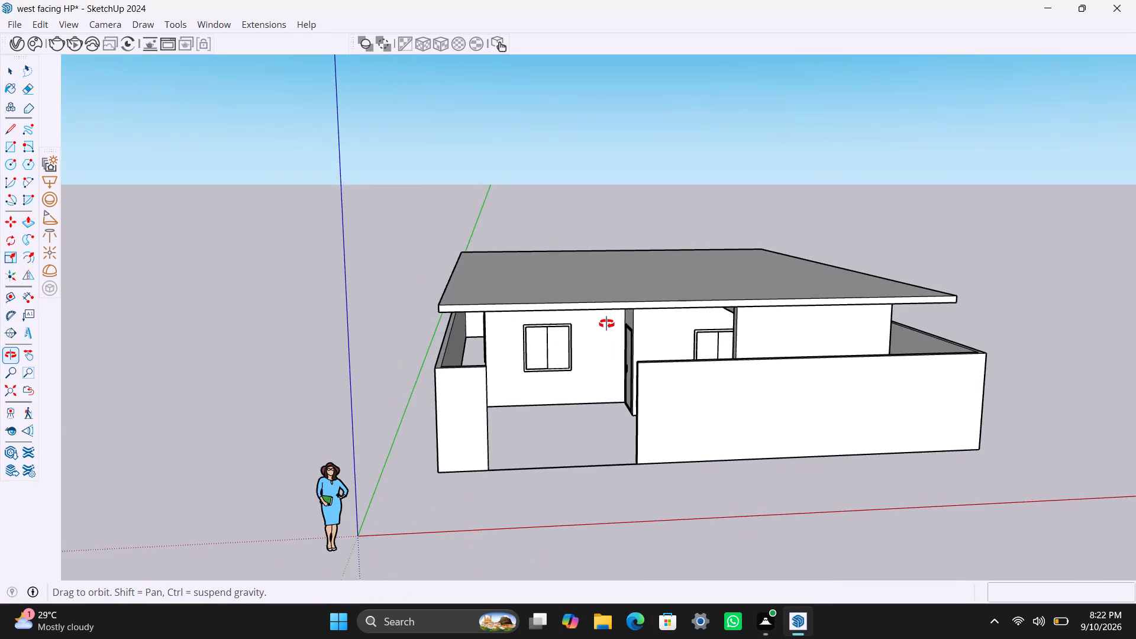
middle_drag(606, 324, 569, 370)
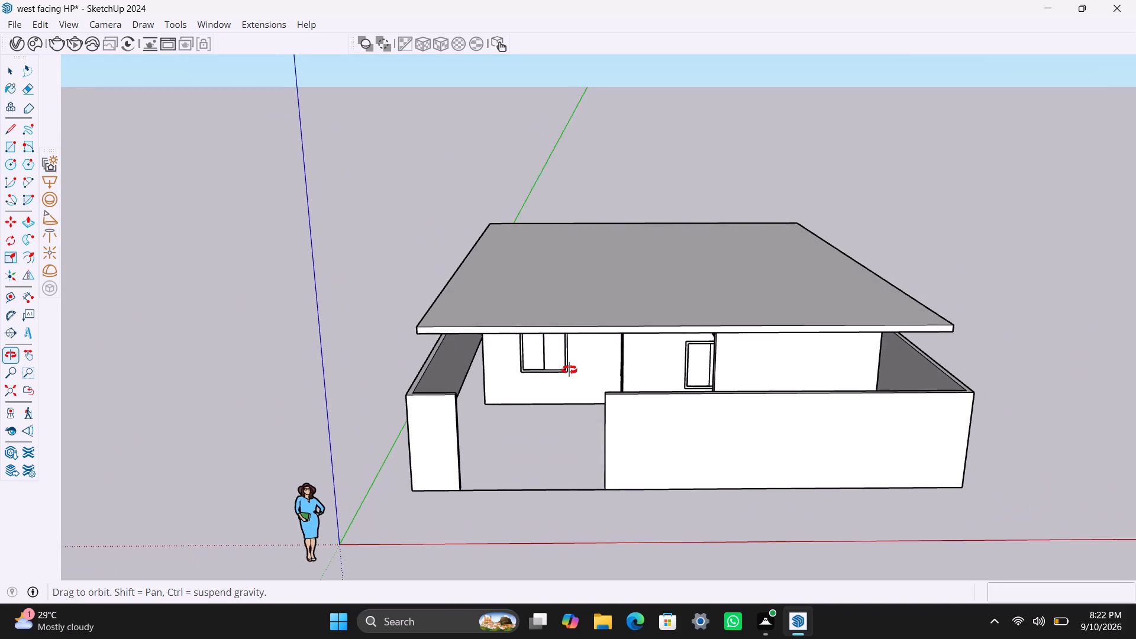
middle_drag(569, 370, 575, 375)
scroll(727, 361, up, 2)
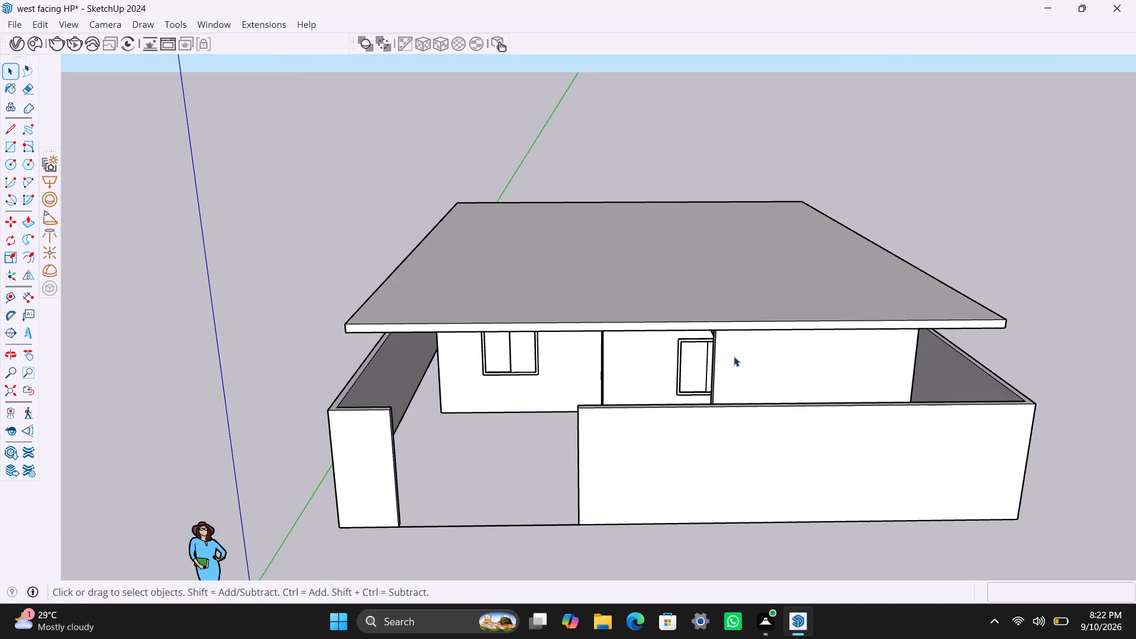
middle_drag(733, 357, 751, 348)
scroll(743, 314, up, 1)
middle_drag(727, 322, 703, 411)
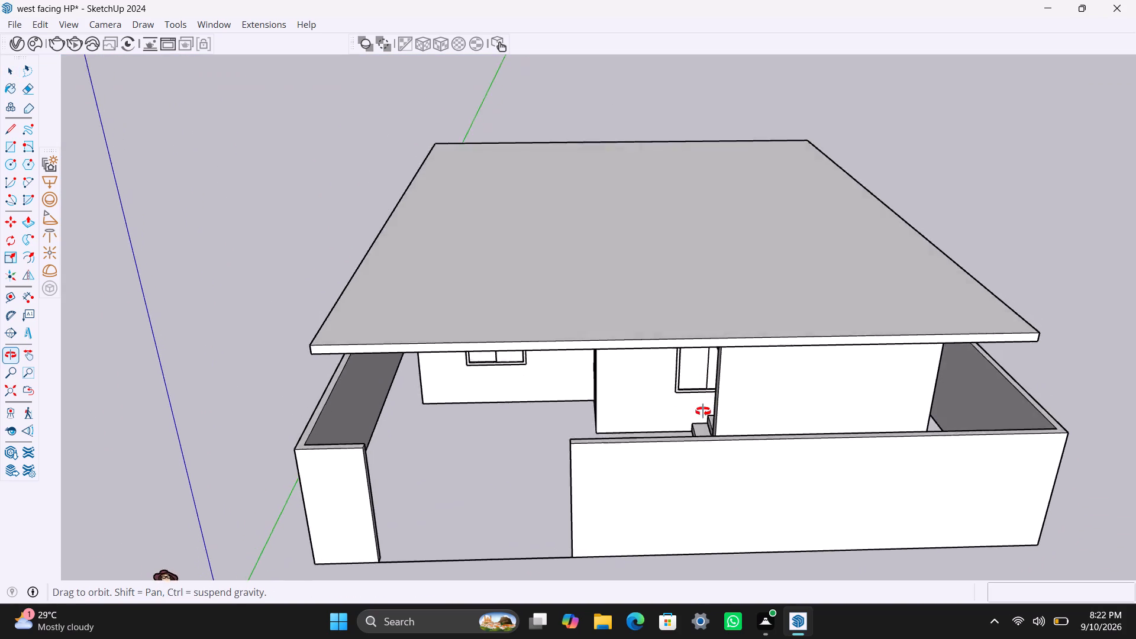
middle_drag(703, 411, 691, 476)
double_click(731, 324)
click(732, 334)
double_click(736, 353)
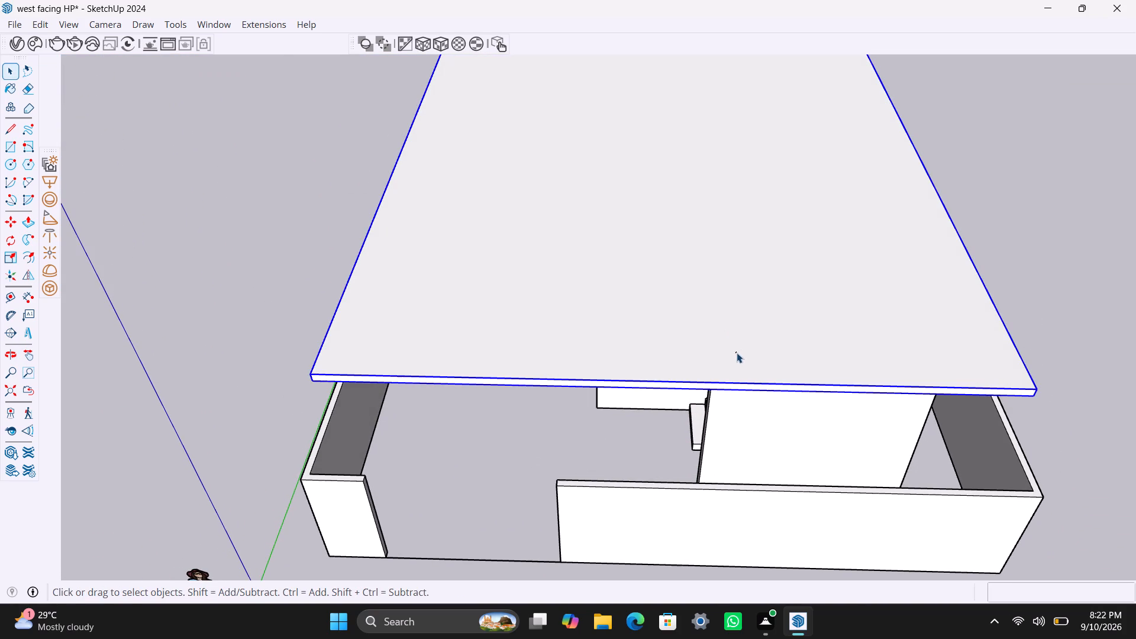
scroll(745, 347, up, 2)
middle_drag(738, 354, 727, 443)
click(730, 374)
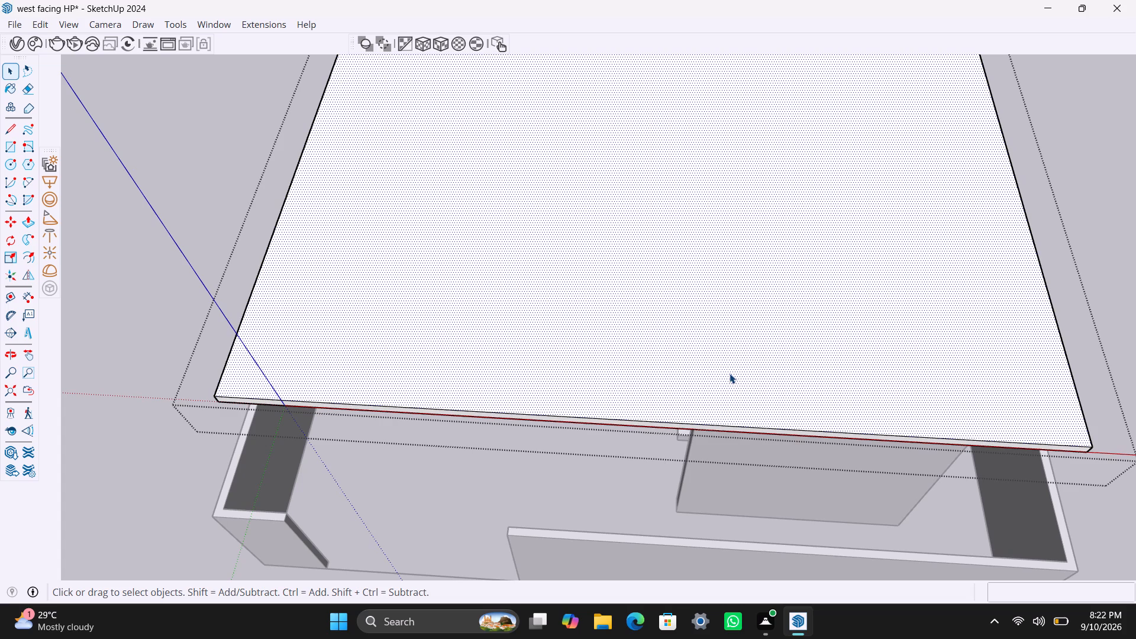
key(r)
click(698, 248)
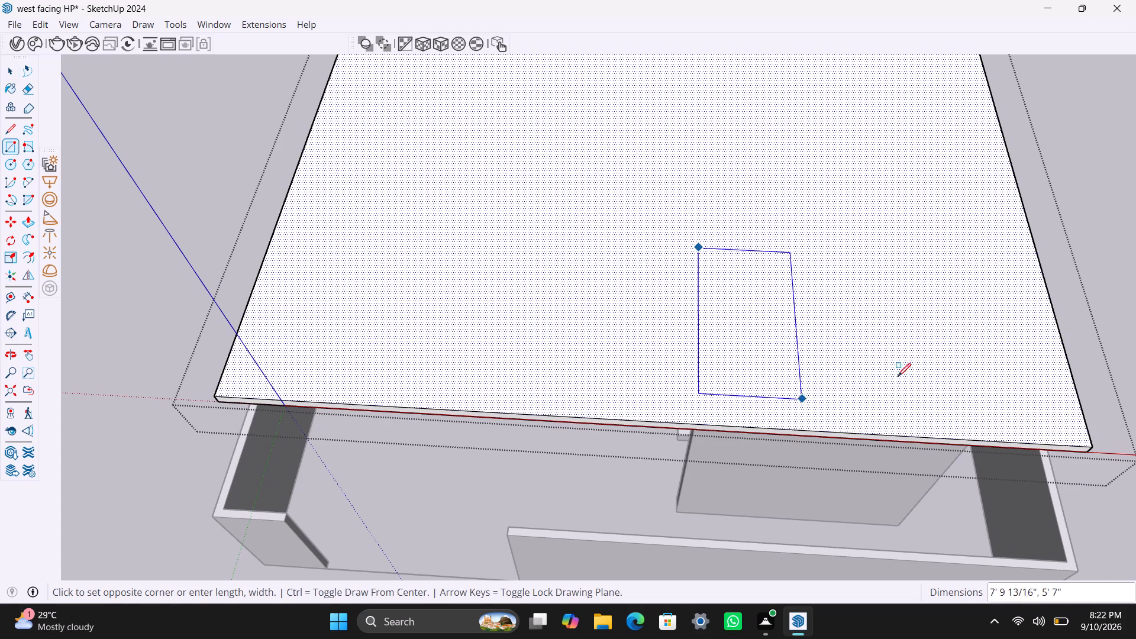
click(1046, 414)
key(space)
Push/pull the new rectangle 6" down through the roof slab to cut the staircase opening.
click(954, 376)
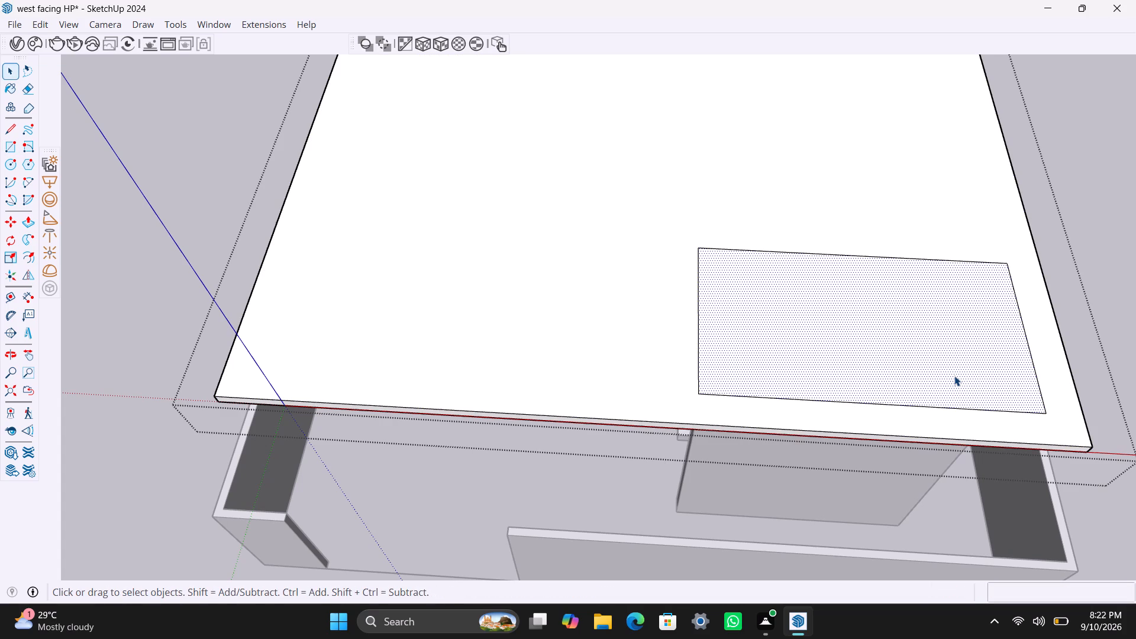
key(p)
click(954, 376)
click(953, 398)
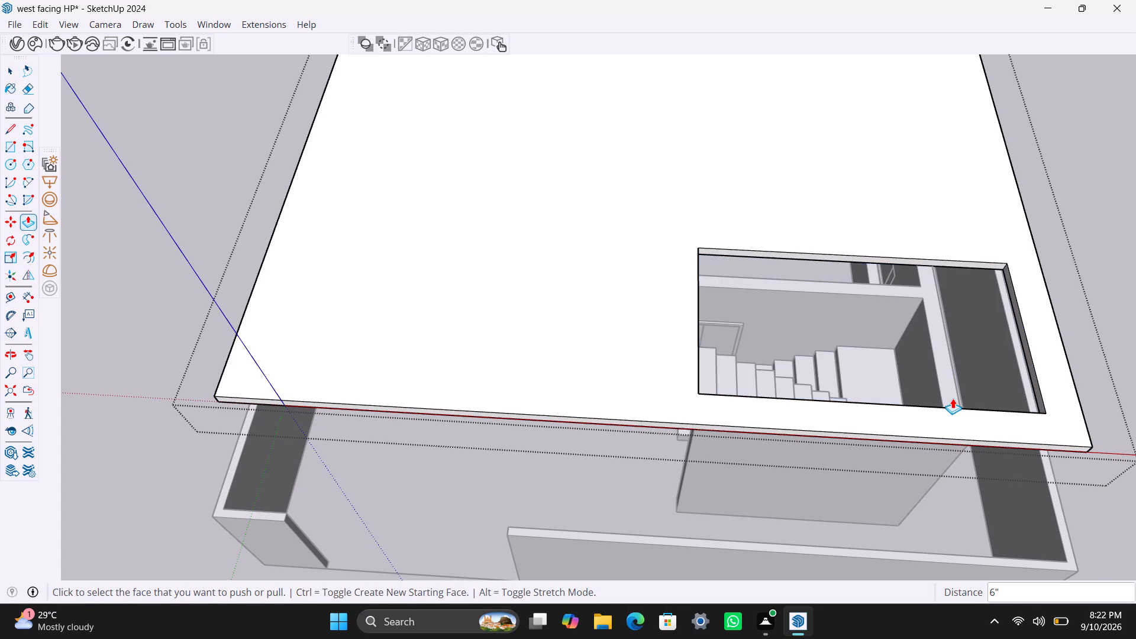
key(space)
Push/pull the opening's rear long face about 2' inward until it lines up with the wall behind the staircase.
scroll(1092, 370, down, 3)
scroll(999, 362, up, 5)
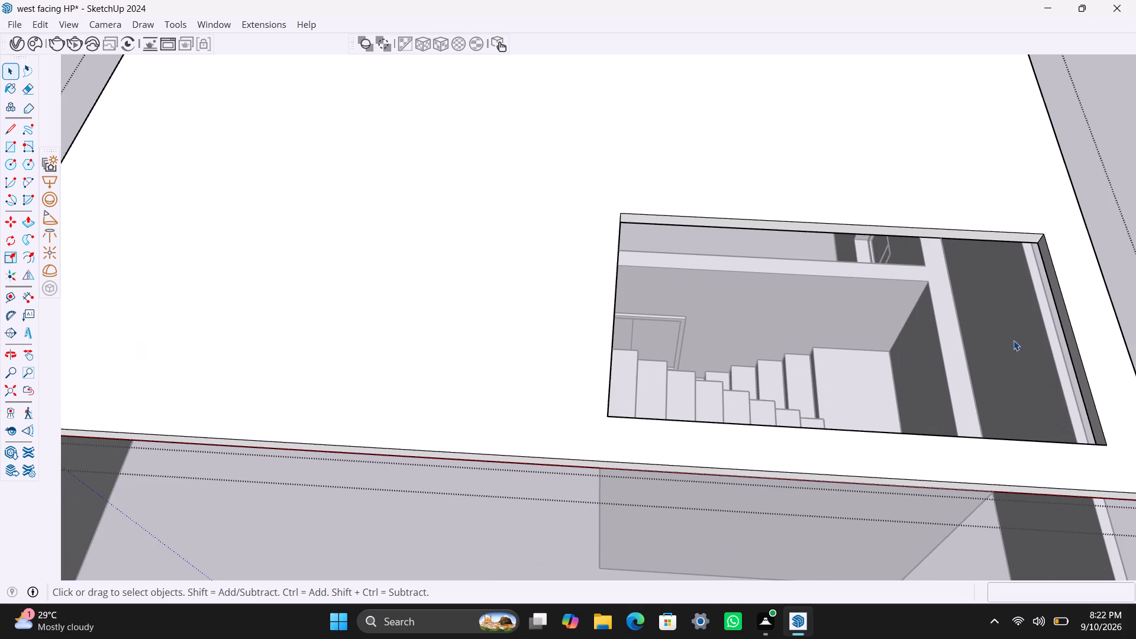
scroll(1022, 336, up, 2)
click(908, 211)
click(909, 214)
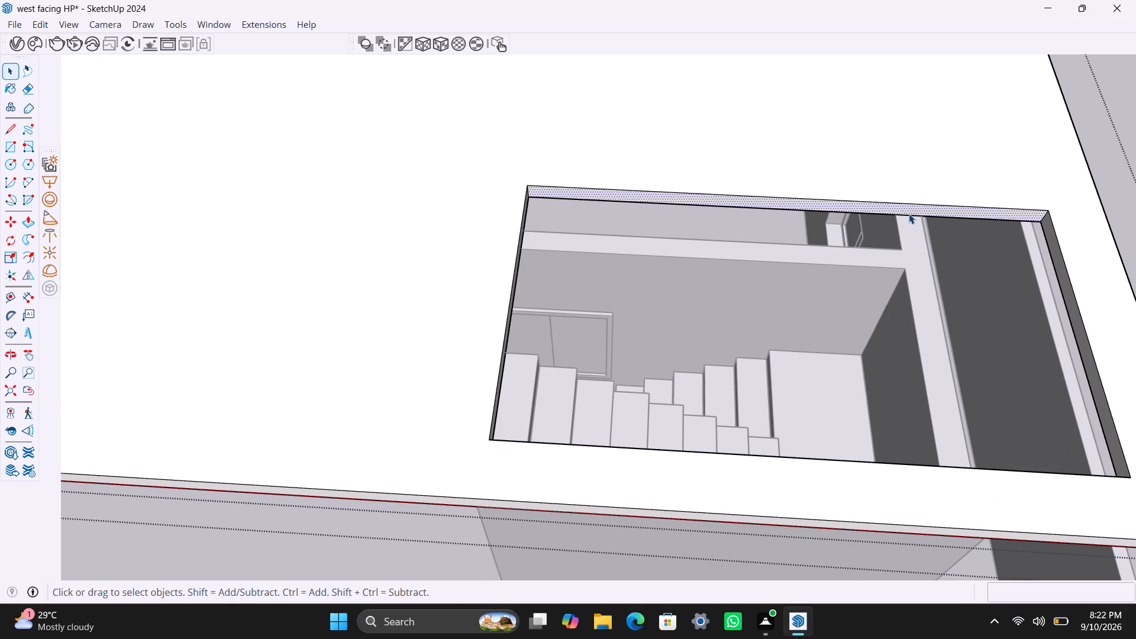
key(p)
drag(911, 209, 876, 273)
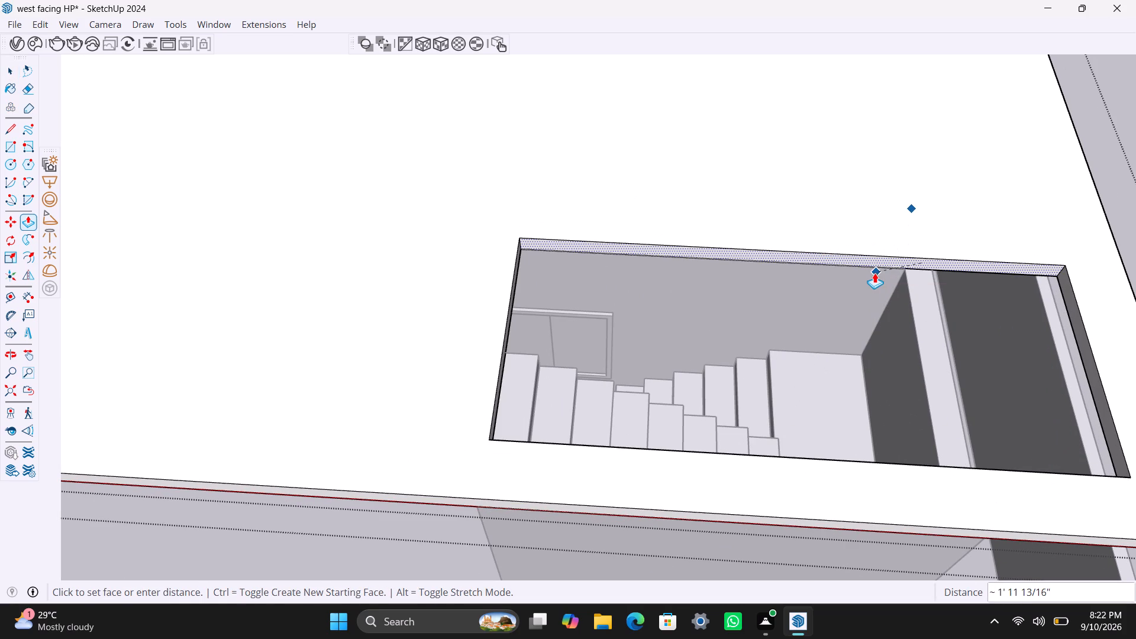
click(885, 262)
click(844, 264)
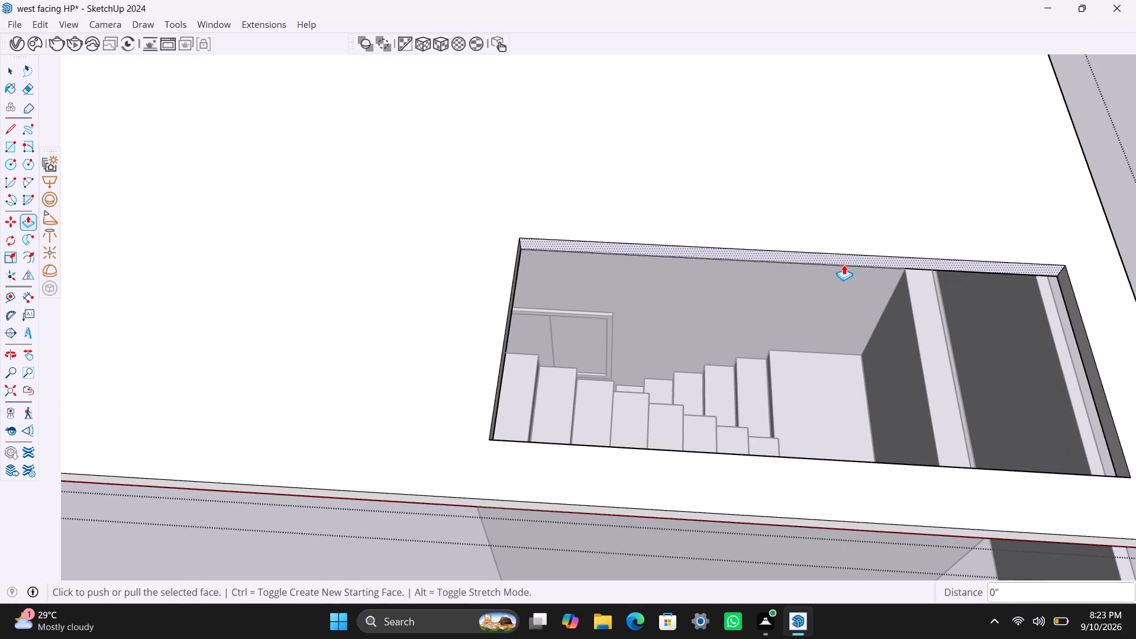
key(space)
Push/pull the opening's short face on the landing side inward to the inner face of the staircase's side wall.
scroll(837, 371, down, 2)
middle_drag(836, 372, 888, 372)
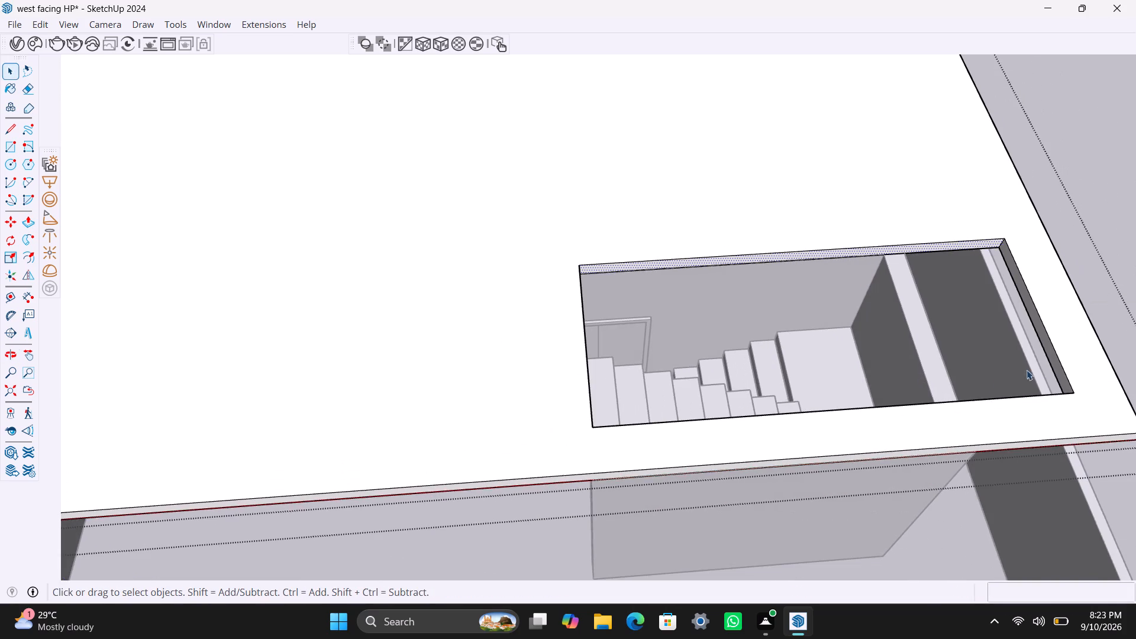
scroll(1043, 366, up, 2)
click(1050, 351)
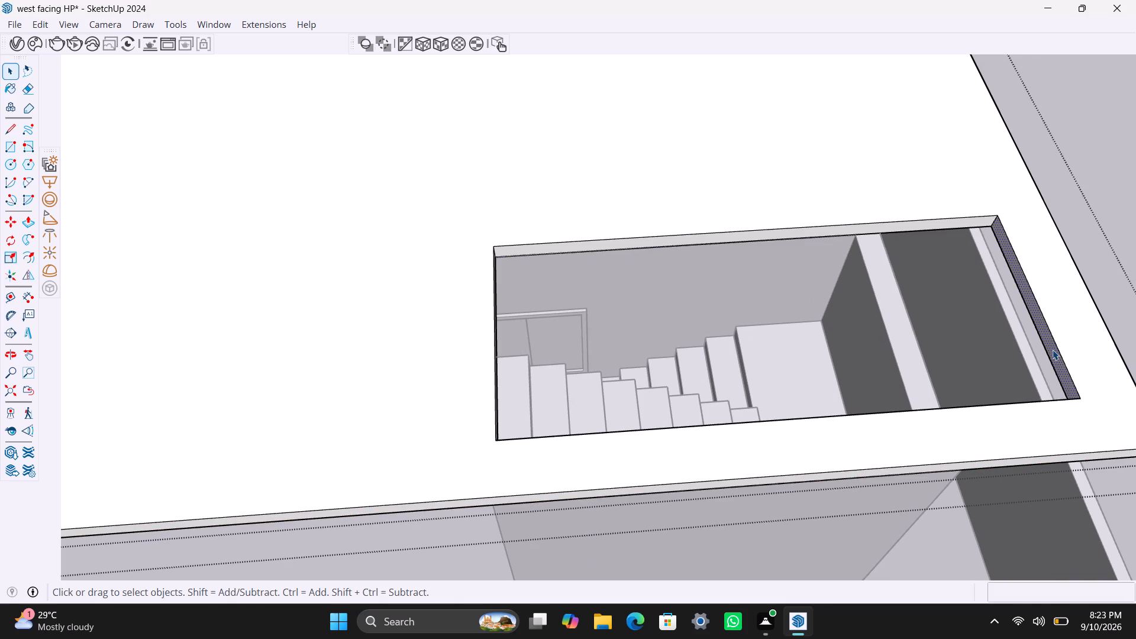
key(p)
drag(1053, 350, 895, 388)
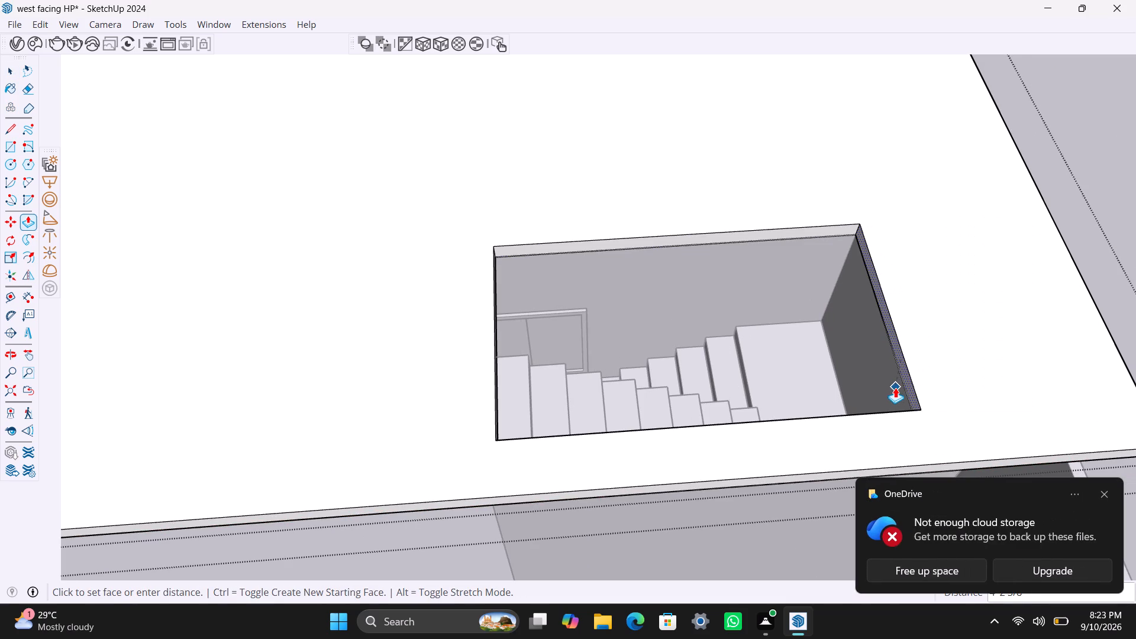
drag(895, 388, 895, 388)
click(895, 386)
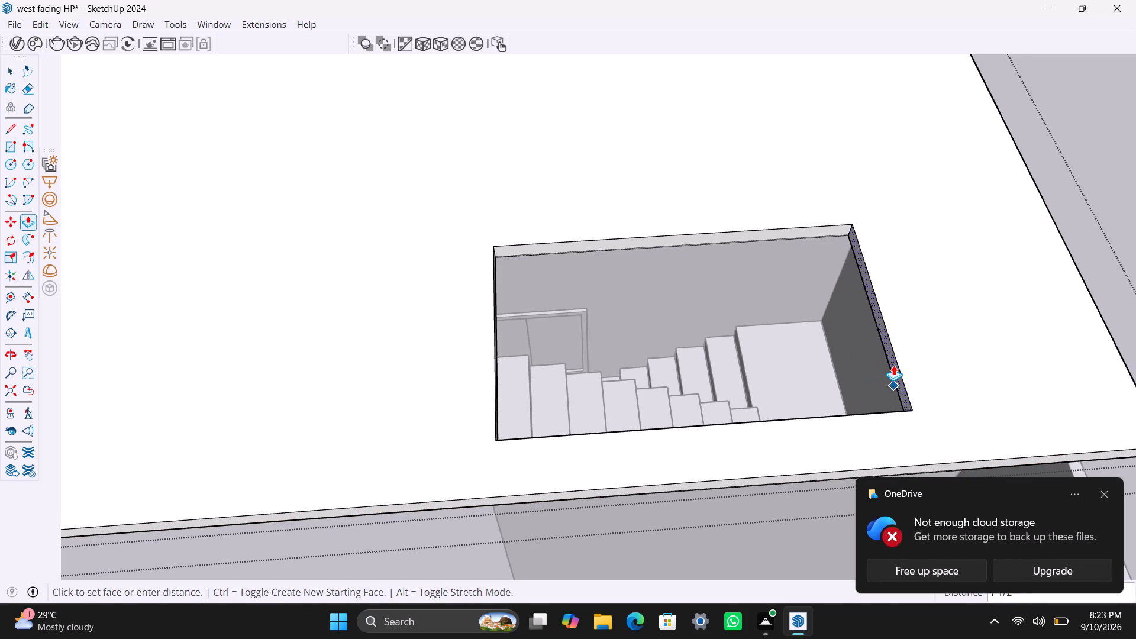
click(892, 376)
key(space)
Push/pull the opening's opposite short face, at the top step, outward by 1' 4 1/2".
scroll(824, 350, down, 6)
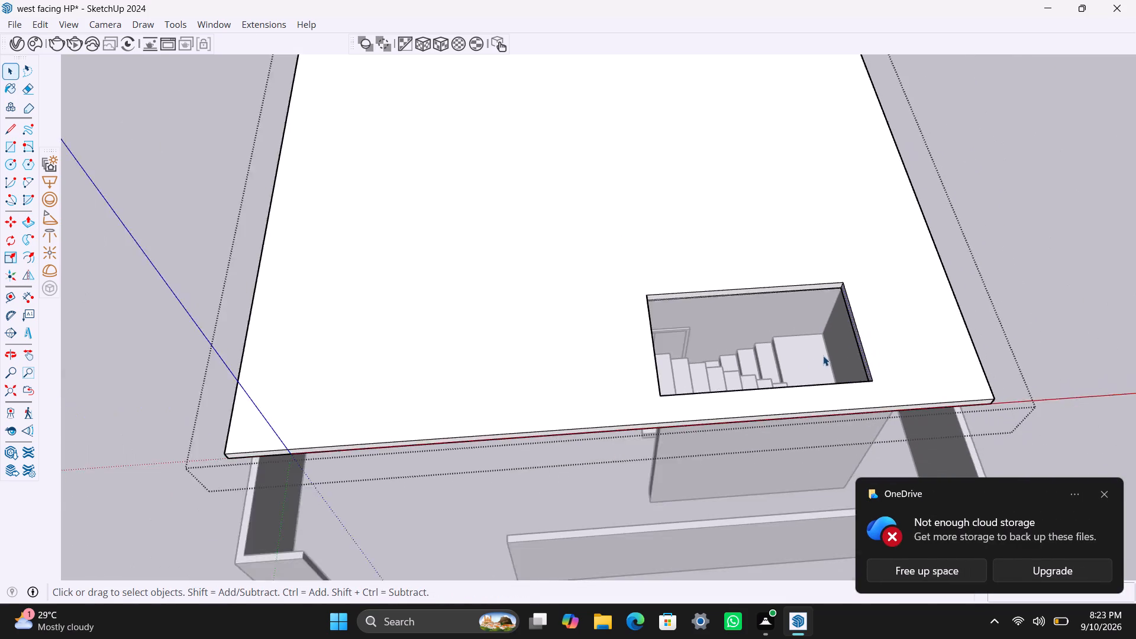
scroll(823, 356, down, 3)
middle_drag(786, 353, 379, 313)
scroll(533, 397, up, 3)
middle_drag(608, 409, 438, 369)
scroll(528, 328, up, 10)
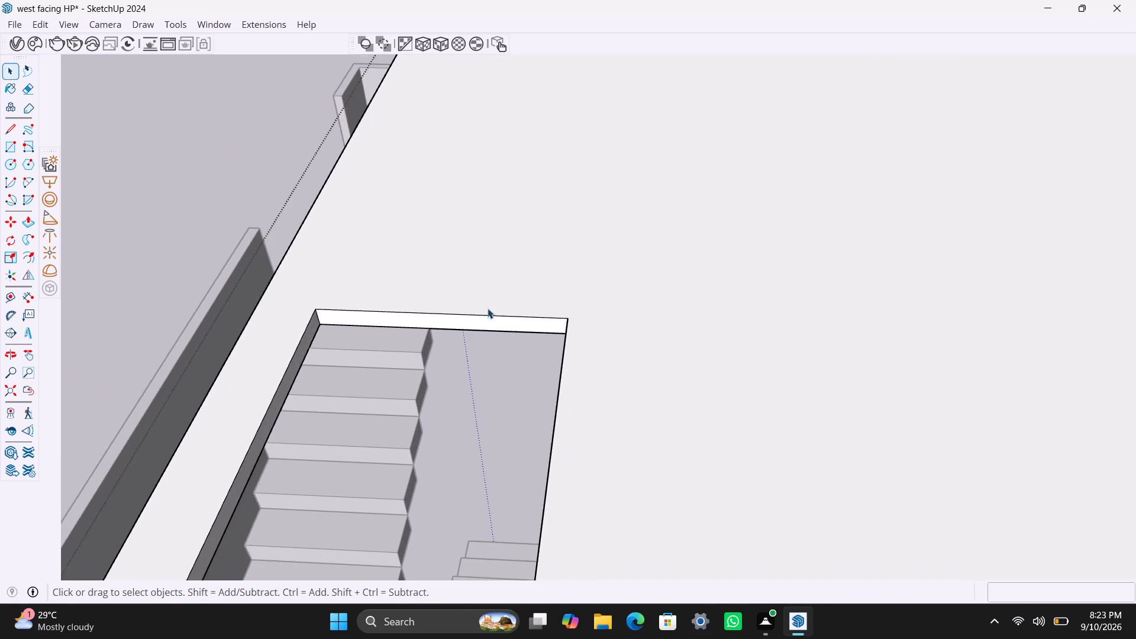
scroll(470, 314, up, 3)
click(440, 327)
key(p)
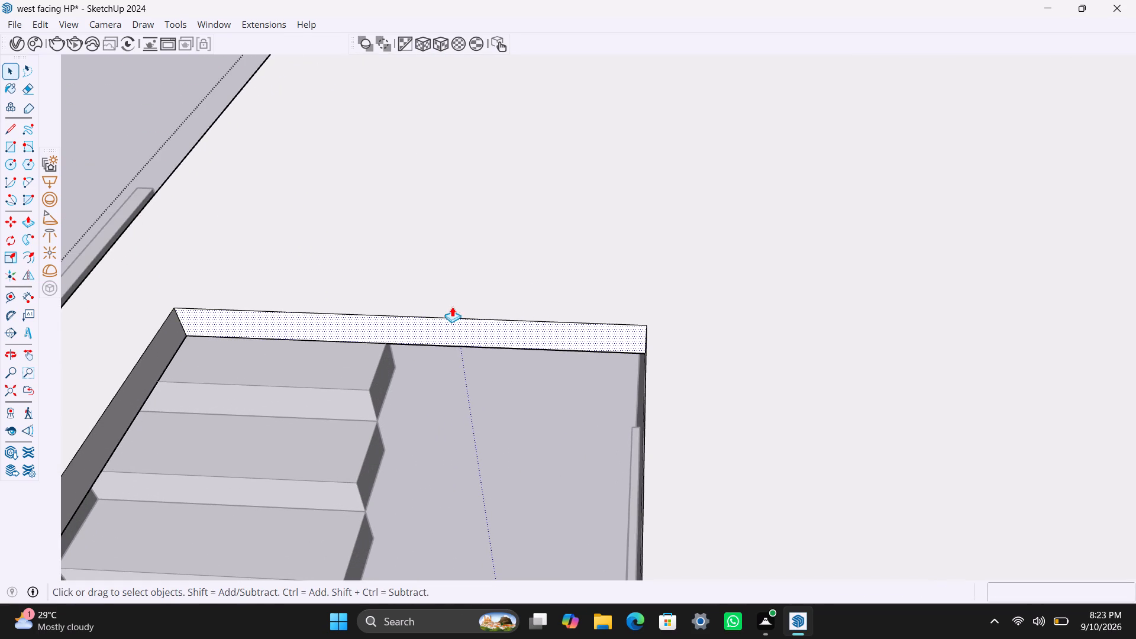
click(451, 317)
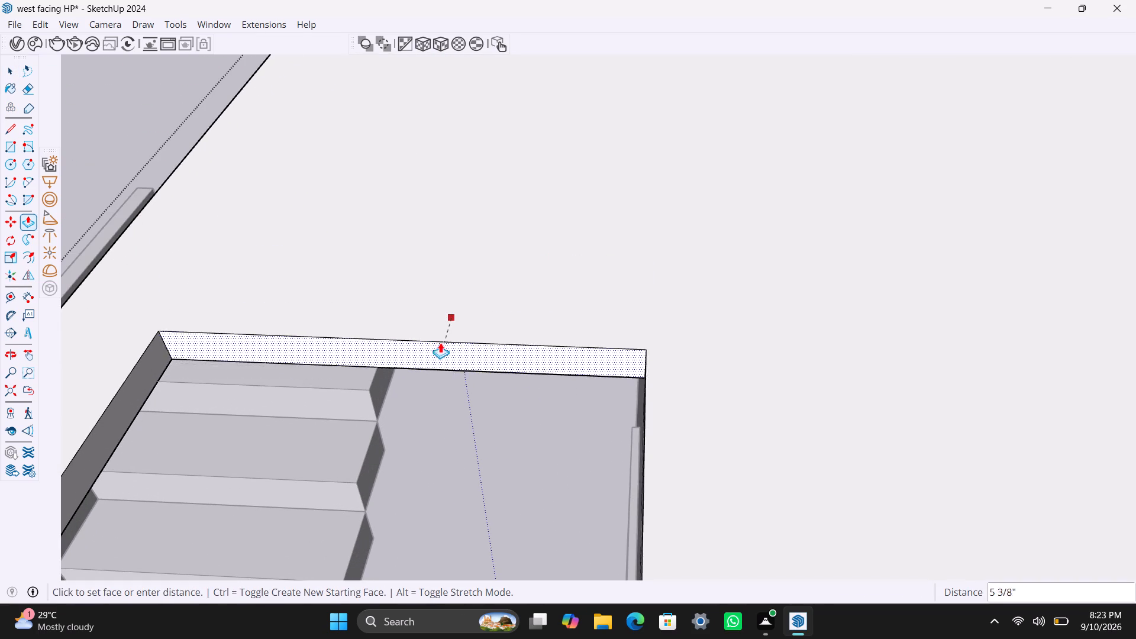
click(492, 260)
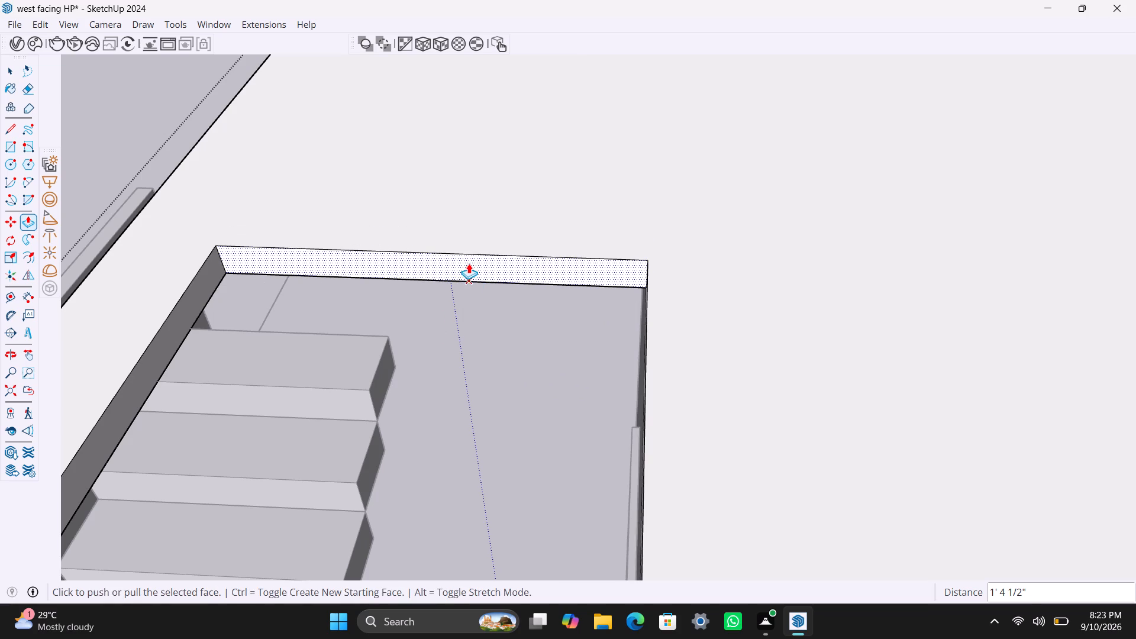
click(469, 263)
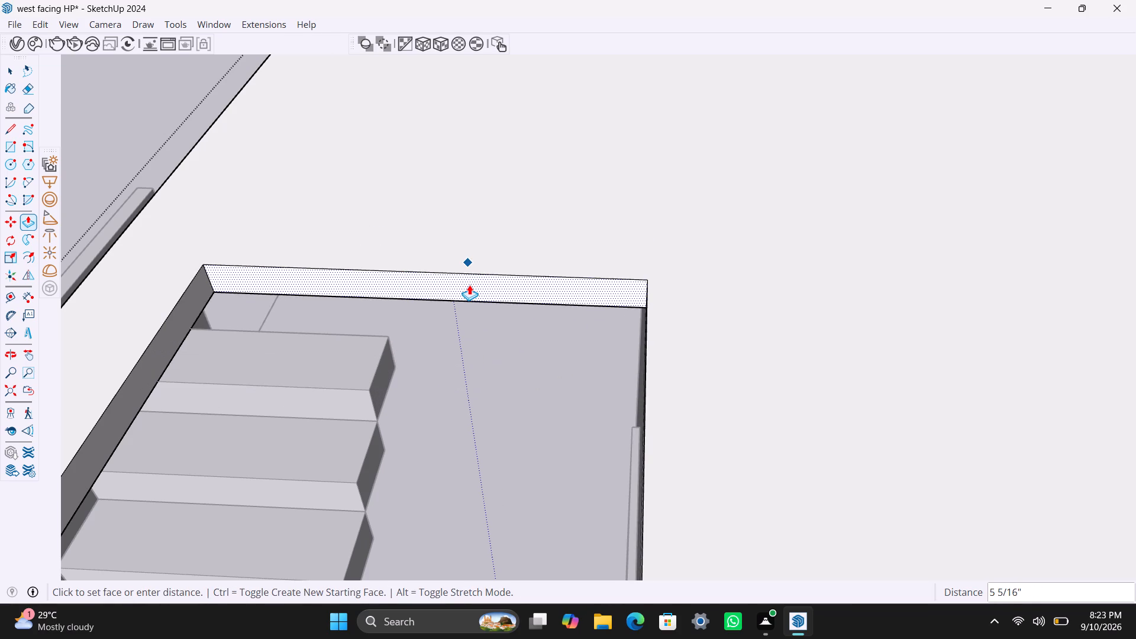
key(Escape)
key(space)
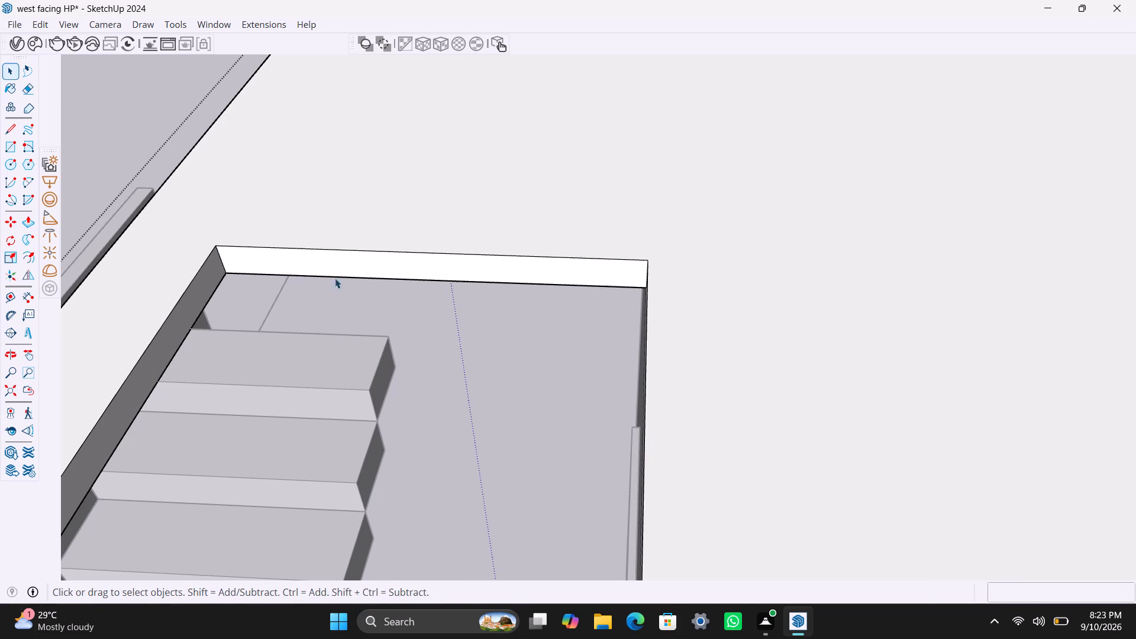
Push/pull that same short face back inward 1' 2 7/8" so it meets the edge of the top step.
click(242, 267)
key(p)
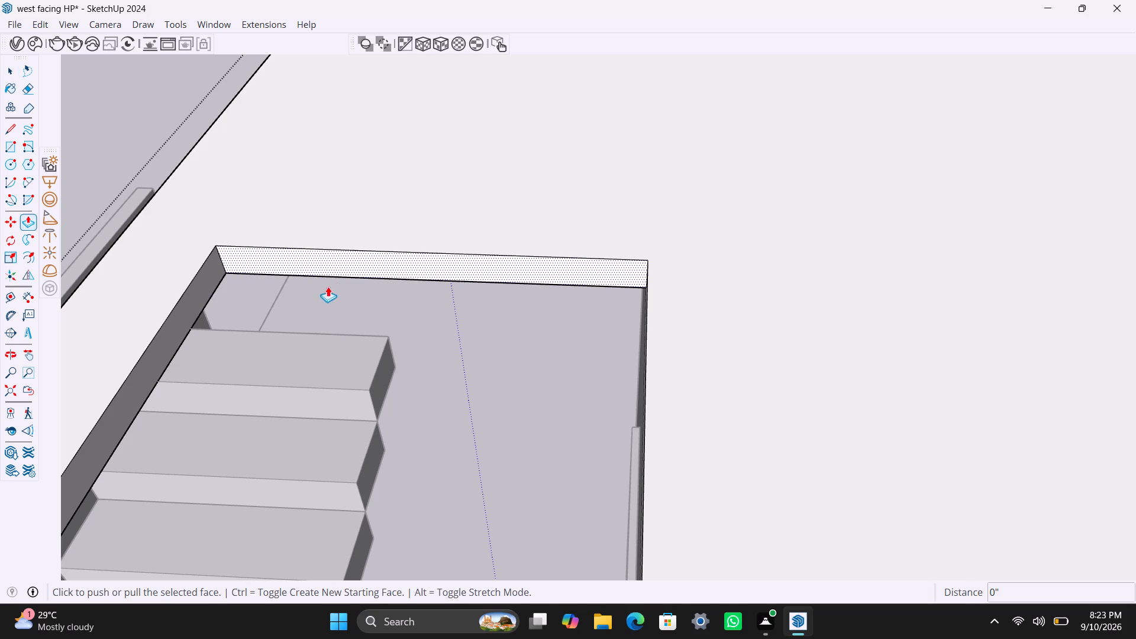
click(362, 272)
click(390, 343)
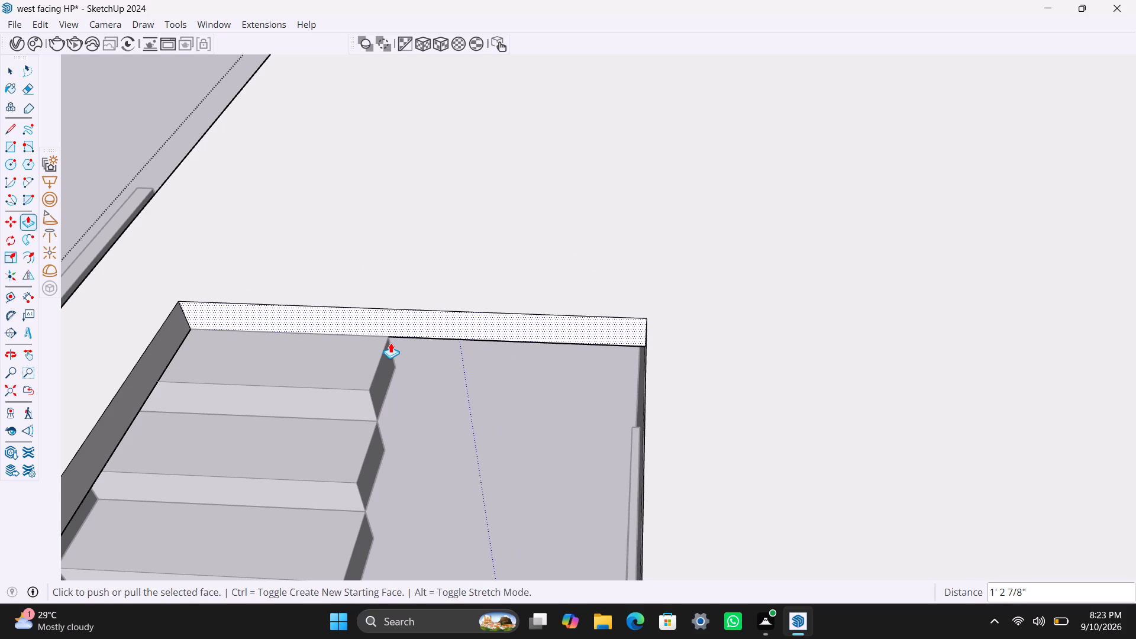
key(space)
Examine the staircase opening in the roof slab from the front and from the side against the stair flights.
scroll(558, 254, down, 4)
click(567, 247)
scroll(346, 249, down, 12)
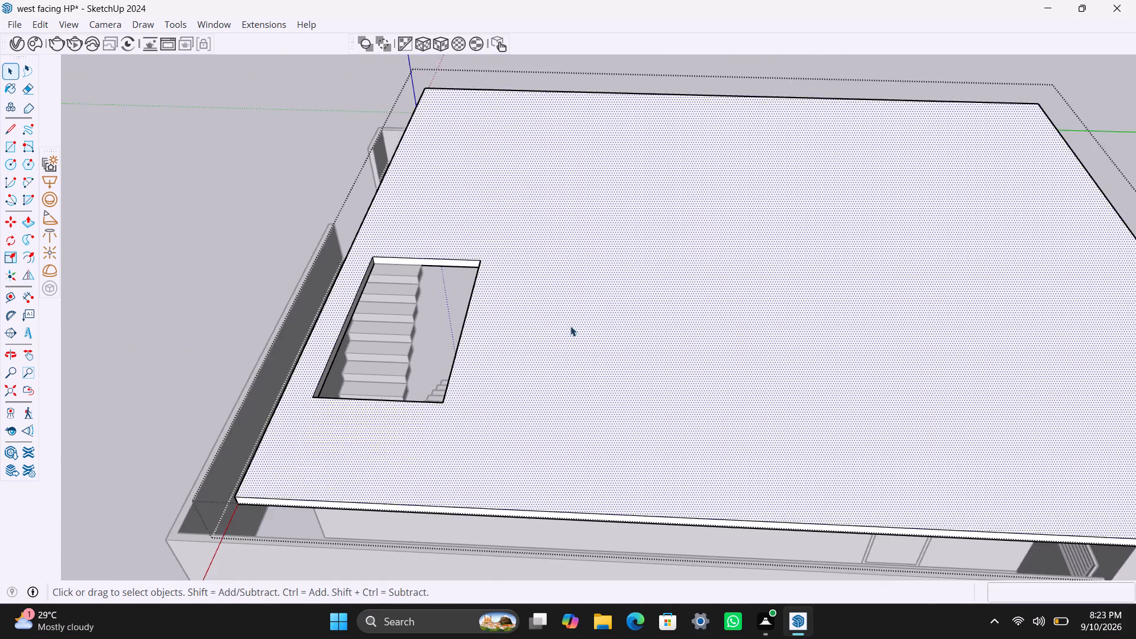
scroll(565, 334, down, 4)
middle_drag(523, 354, 937, 380)
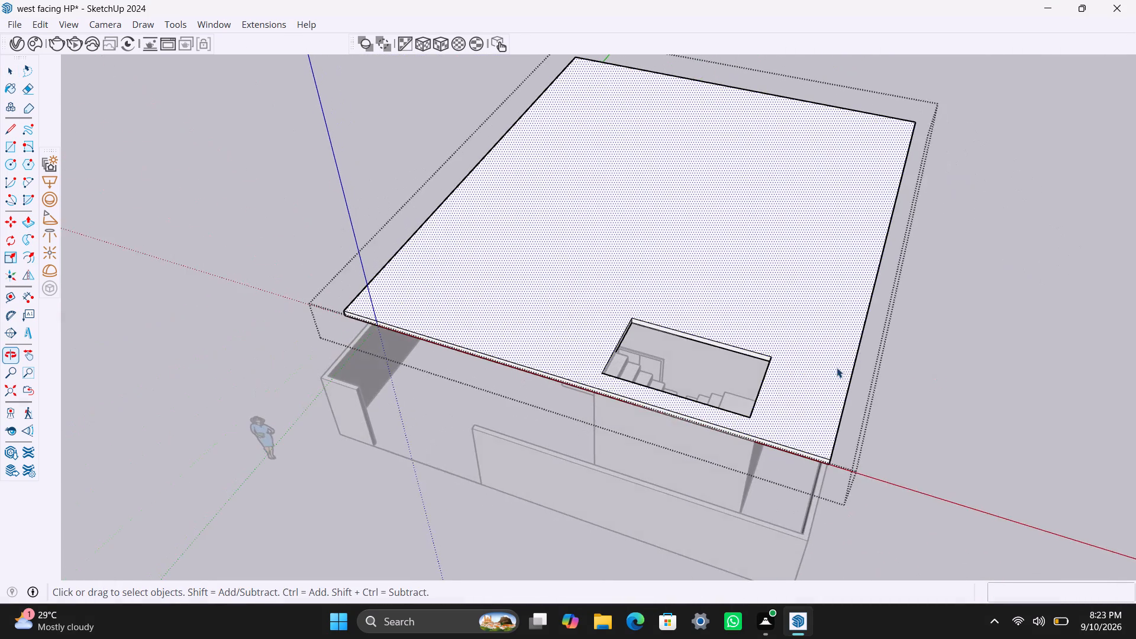
scroll(706, 351, up, 8)
middle_drag(779, 400, 354, 466)
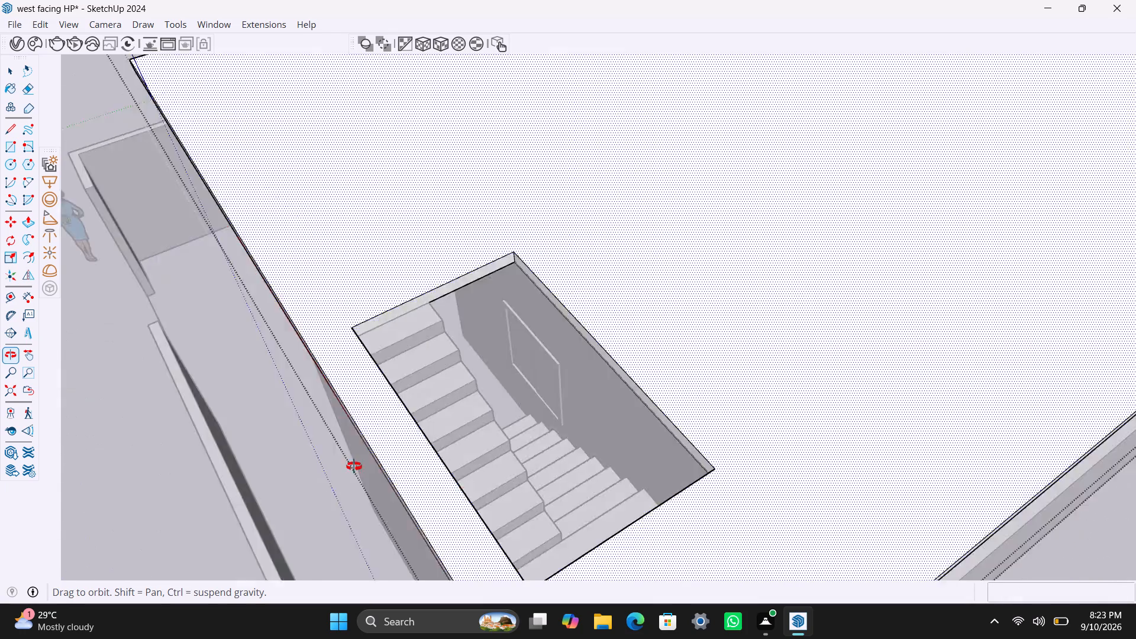
middle_drag(354, 466, 272, 463)
scroll(269, 344, up, 7)
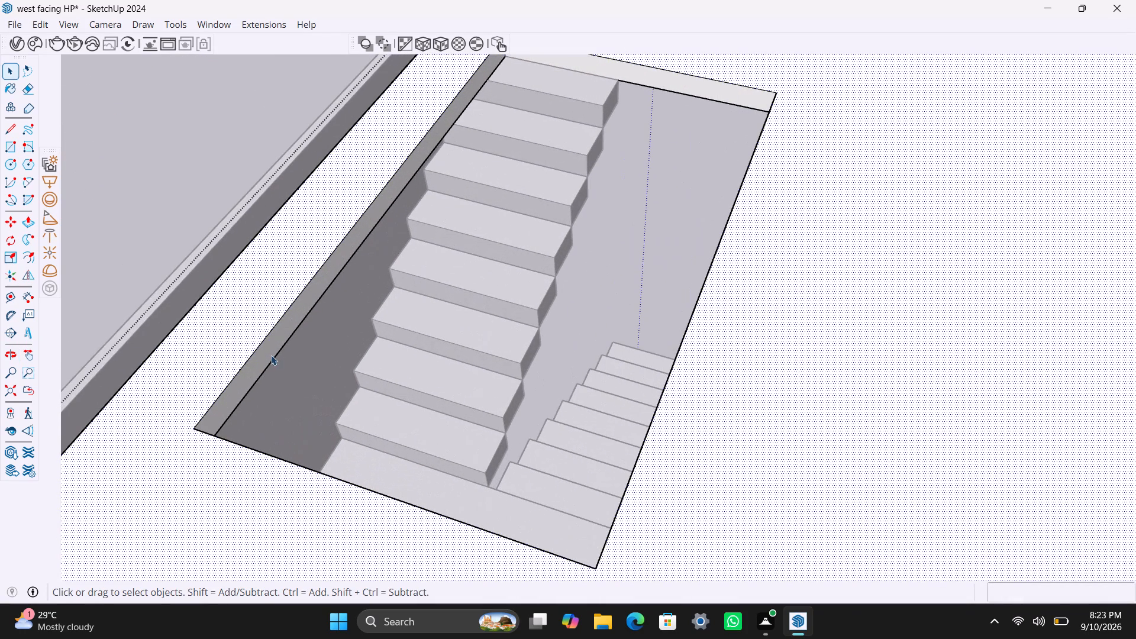
Push/pull the staircase opening's long face nearest the slab's edge outward by about 8 7/8".
click(271, 352)
key(p)
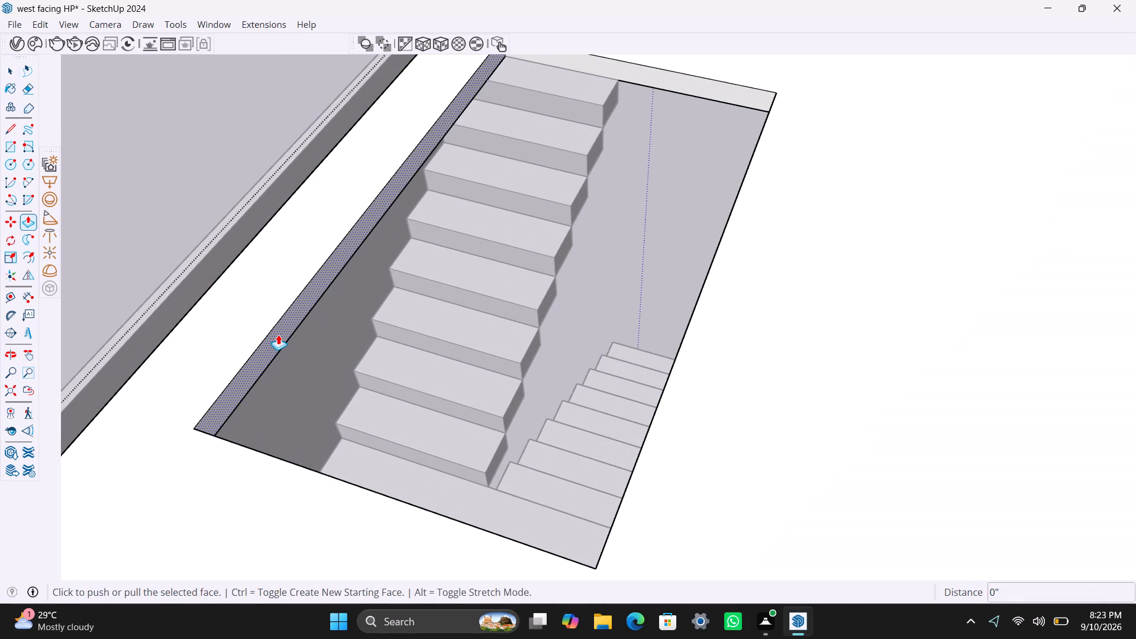
click(278, 334)
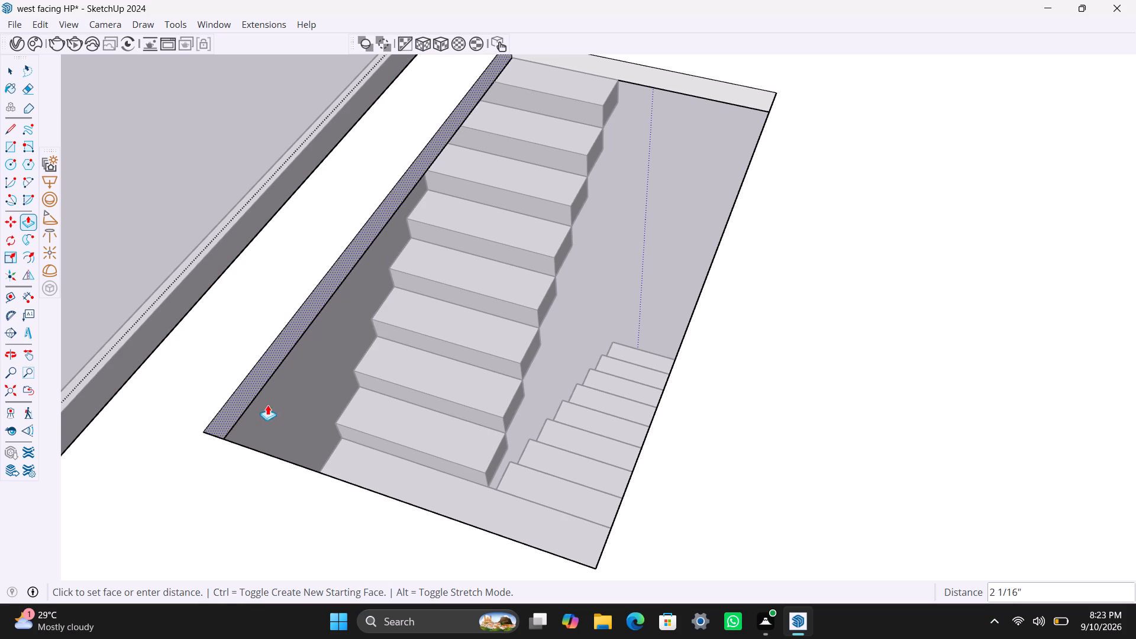
click(263, 356)
Save the model and close the roof slab group.
key(ctrl+s)
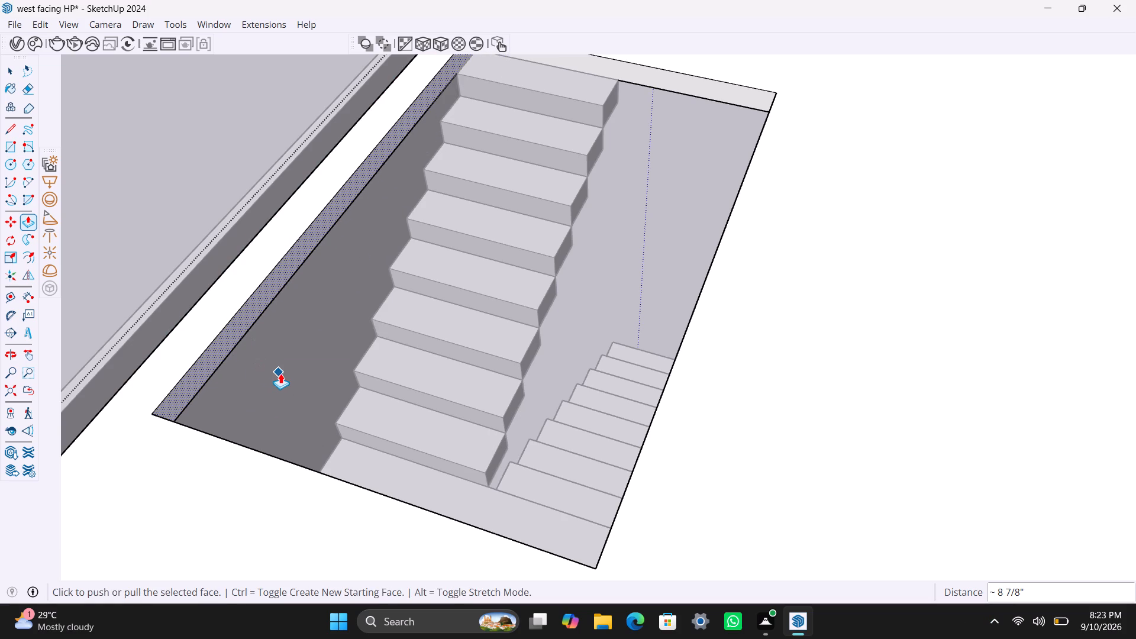
key(space)
click(162, 210)
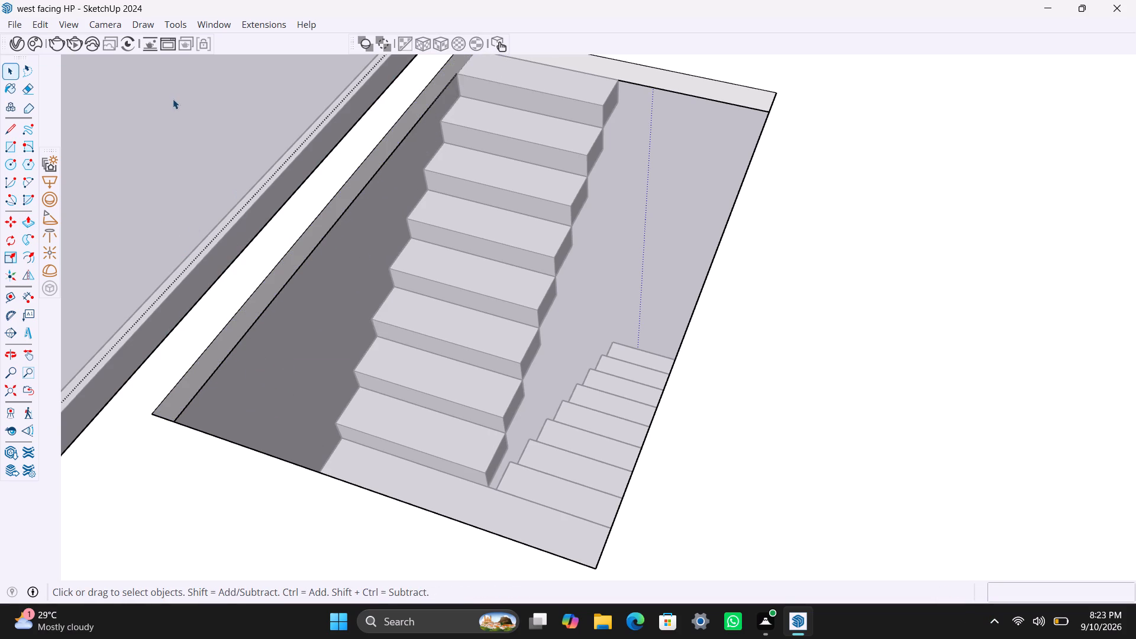
click(172, 99)
double_click(167, 103)
Examine the roof slab and its staircase opening from several sides of the house.
scroll(288, 251, down, 12)
middle_drag(565, 295, 715, 319)
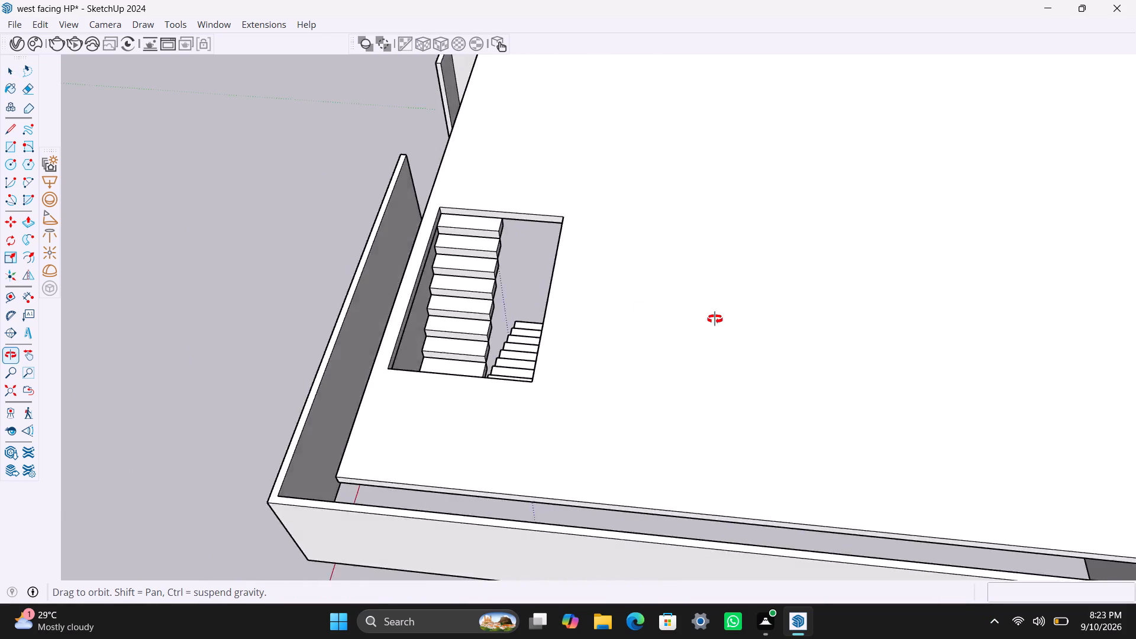
middle_drag(715, 319, 871, 298)
scroll(687, 370, down, 6)
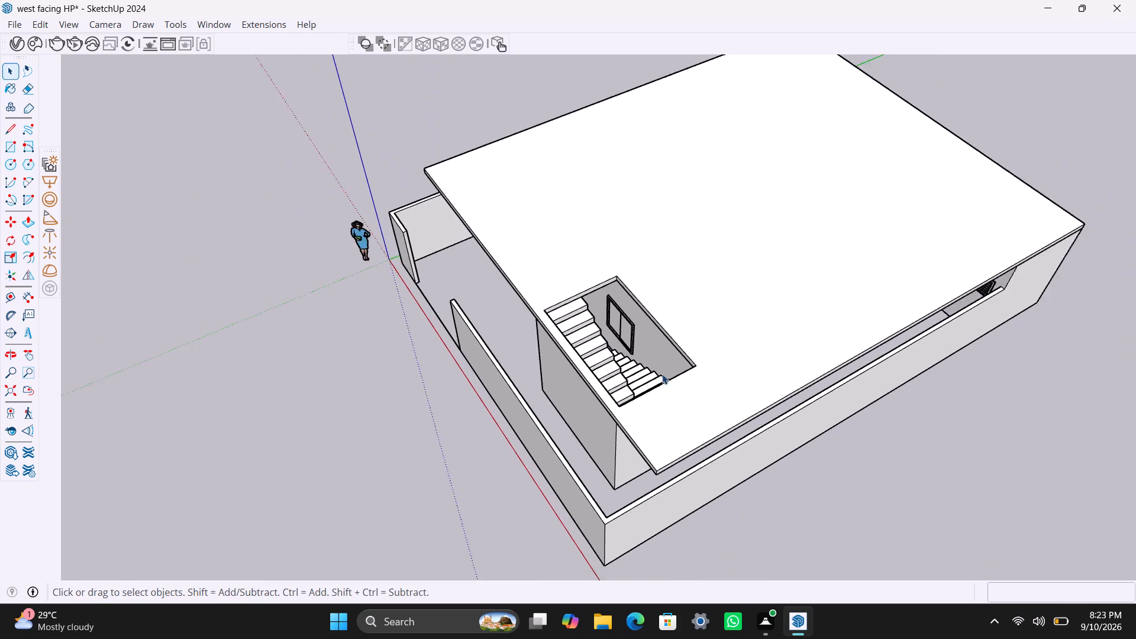
scroll(662, 374, down, 3)
middle_drag(710, 397, 1135, 359)
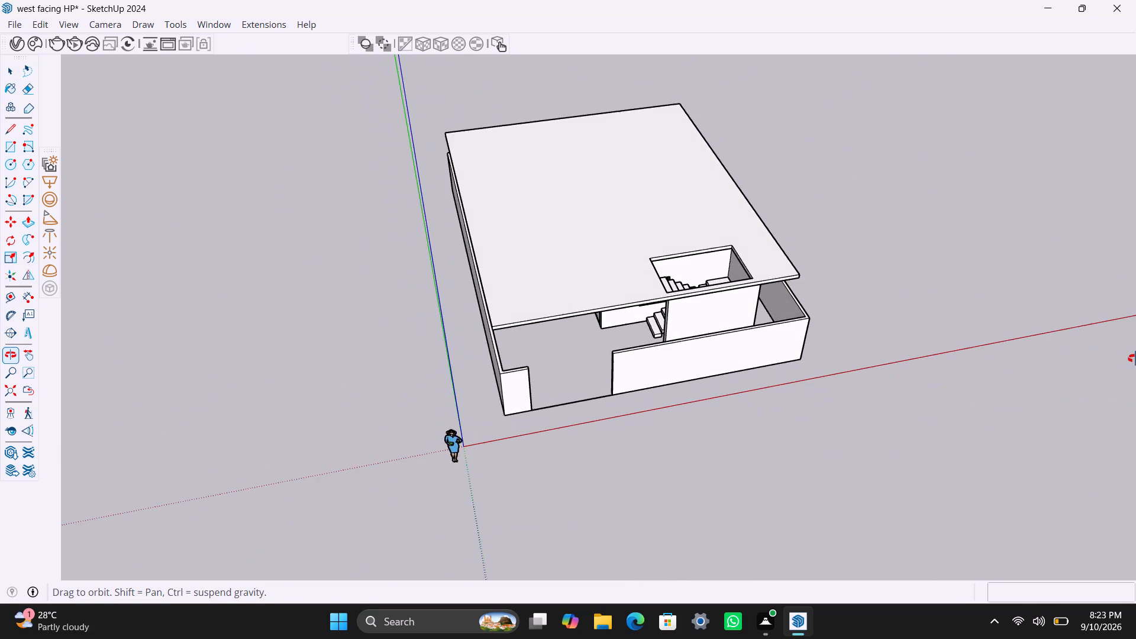
middle_drag(1135, 359, 646, 438)
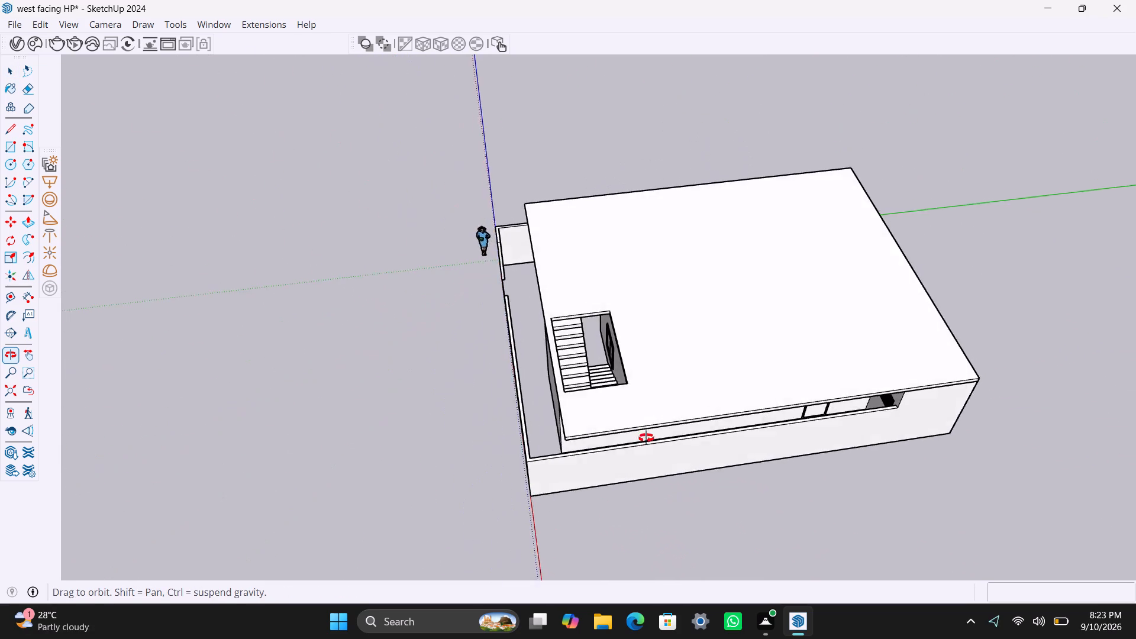
middle_drag(646, 438, 811, 456)
scroll(723, 375, up, 2)
middle_drag(679, 384, 960, 428)
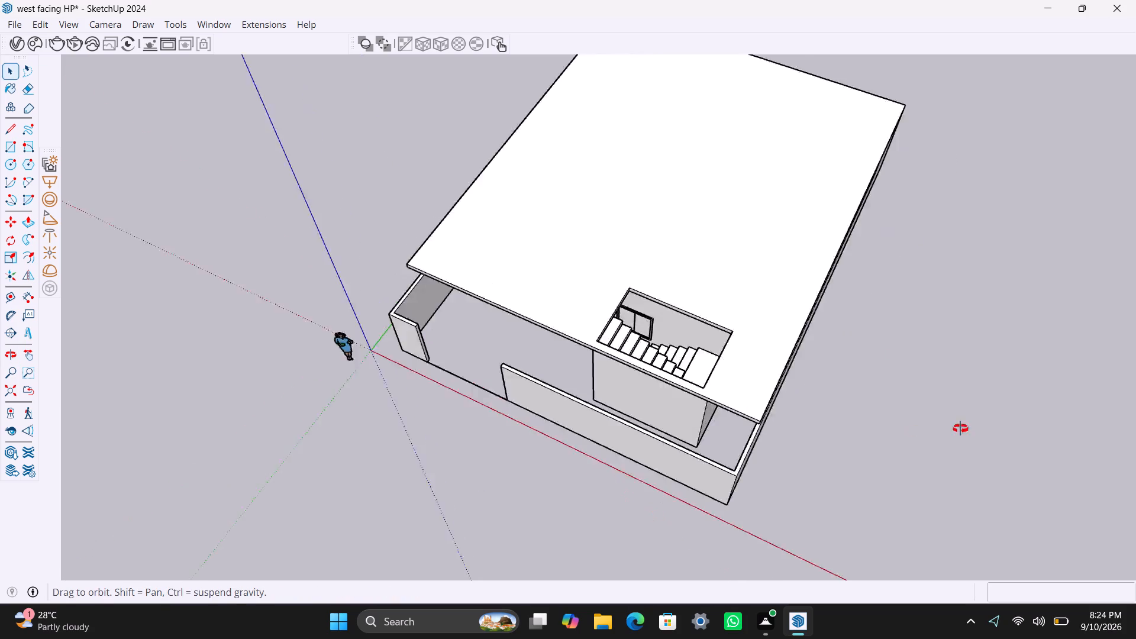
middle_drag(960, 428, 1125, 424)
scroll(774, 301, up, 3)
scroll(730, 249, up, 3)
scroll(715, 253, down, 5)
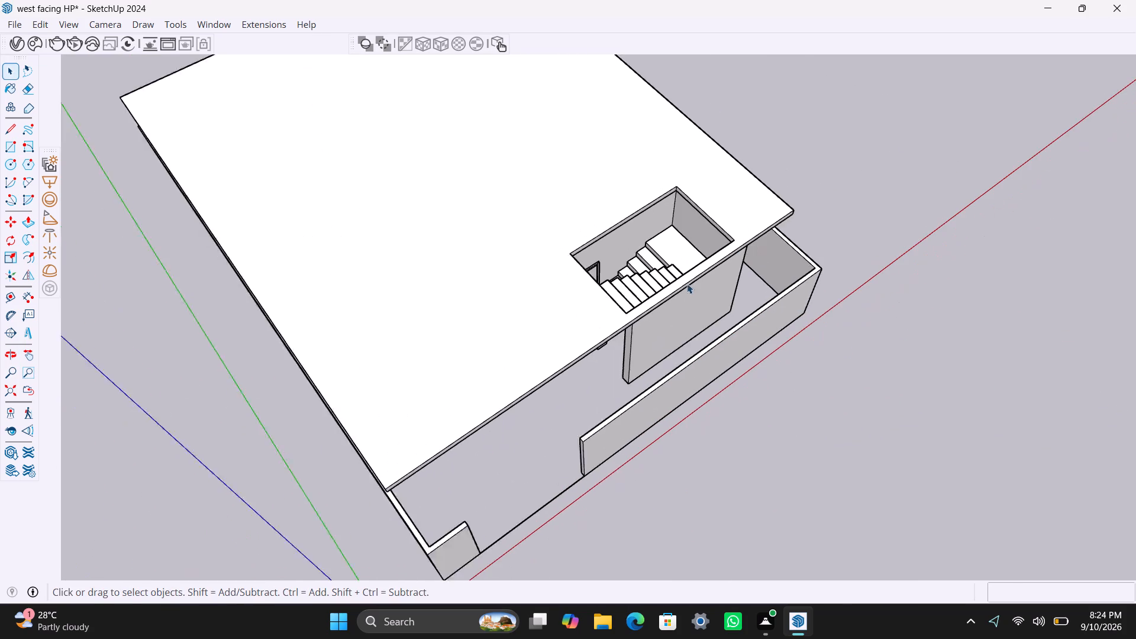
scroll(743, 224, down, 3)
Inside the roof slab group, offset the top face's outer boundary inward by 4.5".
double_click(576, 202)
click(576, 202)
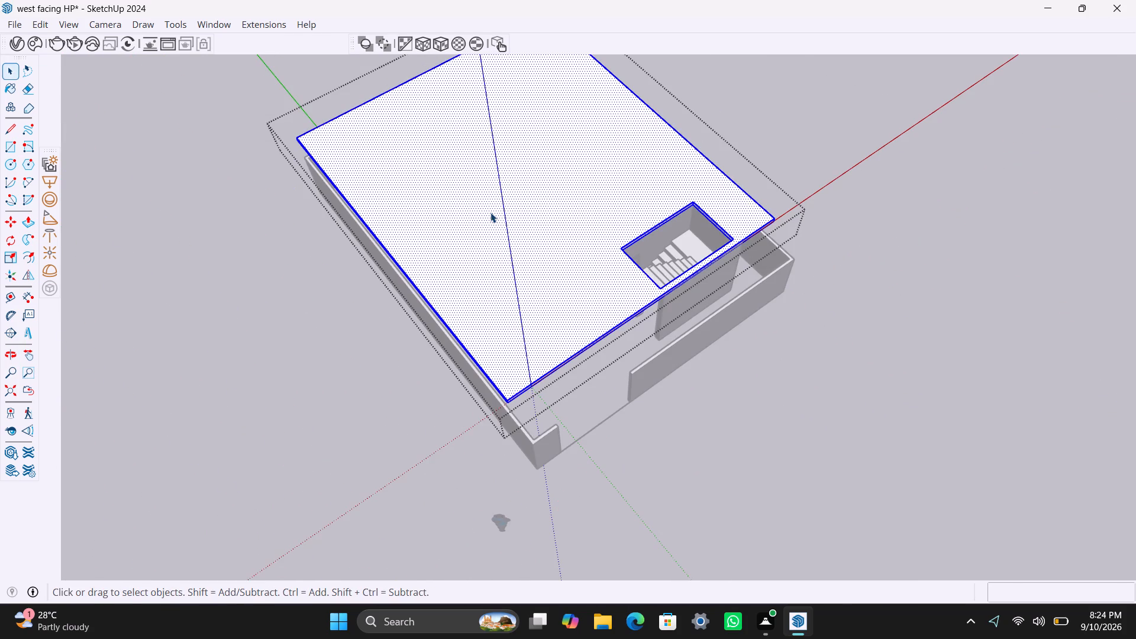
click(490, 212)
key(f)
click(479, 209)
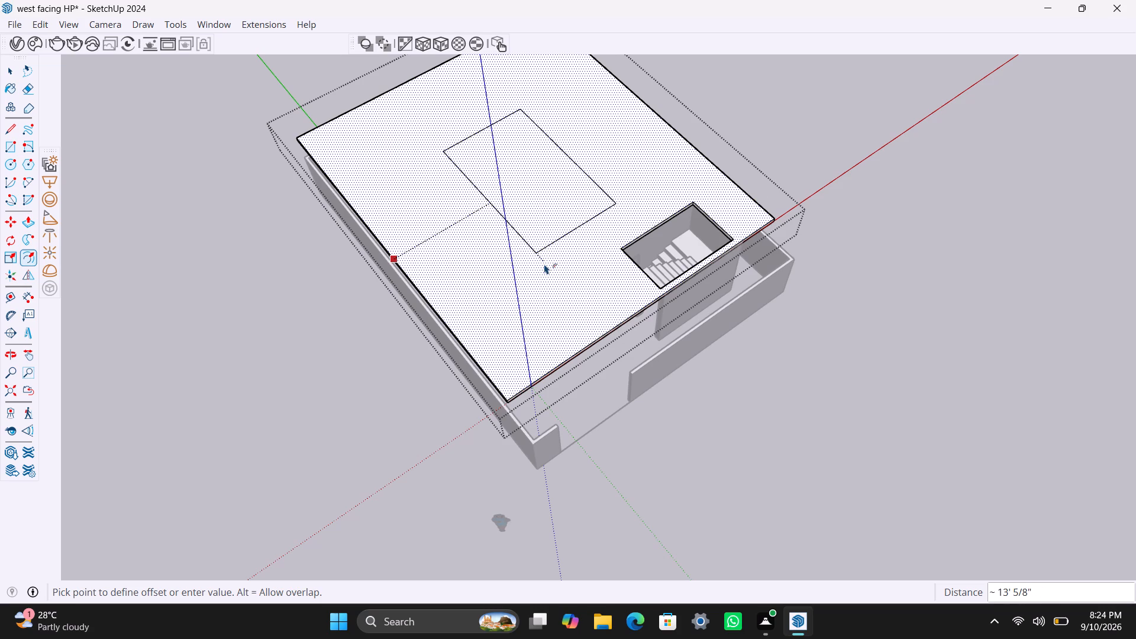
text(4.5")
key(Return)
key(space)
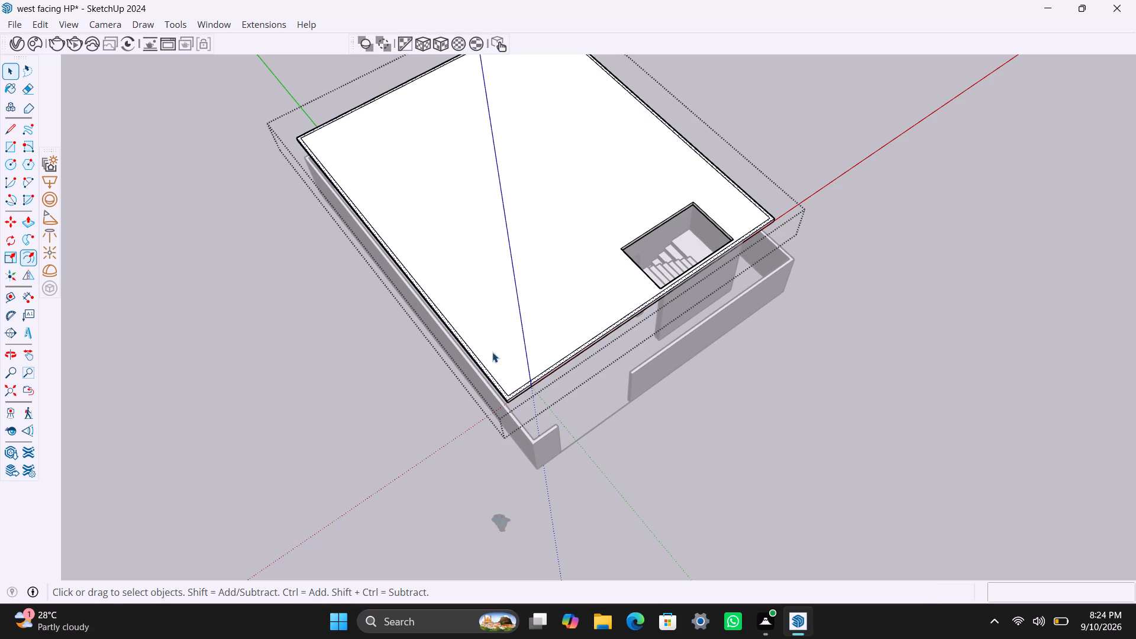
Push/pull the narrow border strip around the roof slab up 3' as a parapet wall, and close the slab group.
scroll(488, 376, up, 1)
key(p)
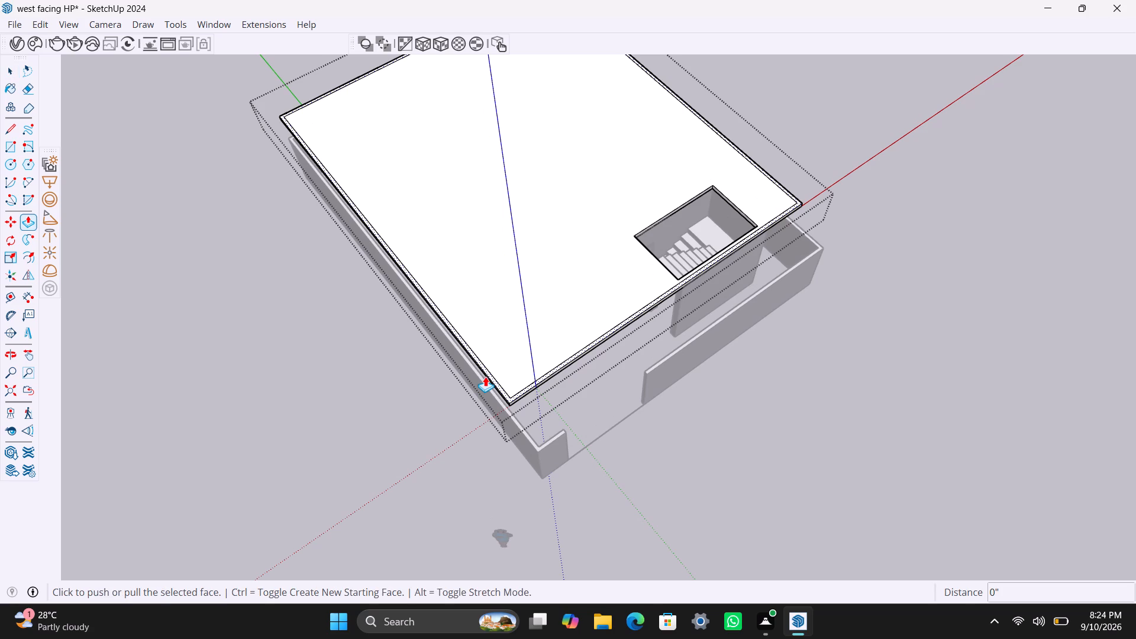
click(488, 376)
text(3')
key(Return)
key(space)
click(909, 325)
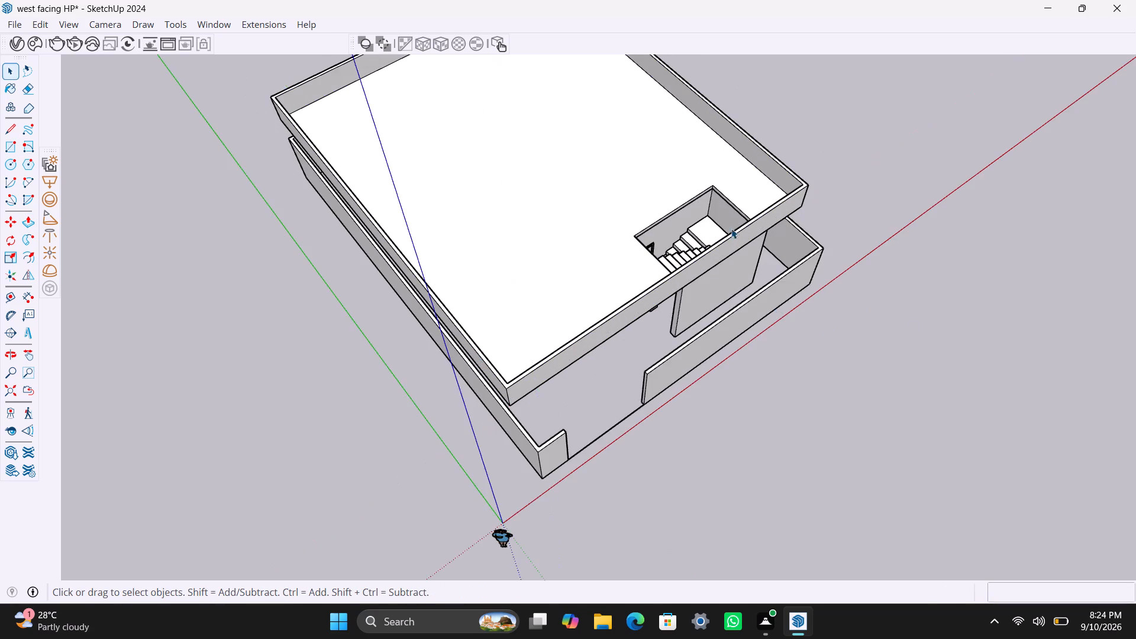
Examine the roof parapet and the area around the staircase opening from above.
scroll(675, 236, down, 3)
middle_drag(614, 256, 969, 330)
scroll(600, 232, up, 4)
scroll(519, 195, up, 3)
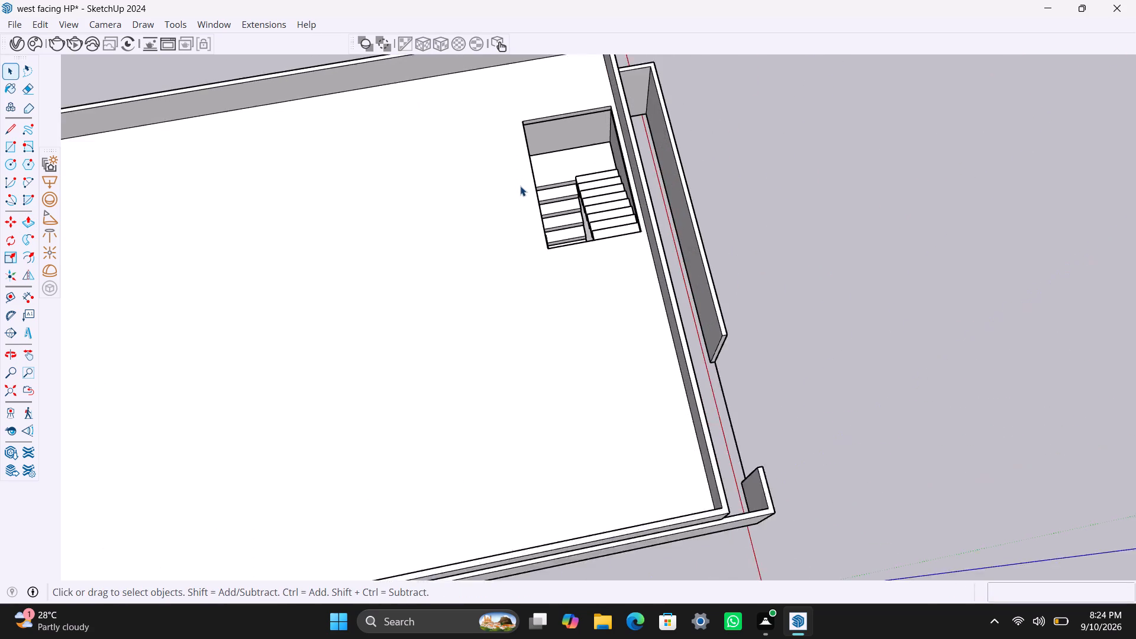
scroll(529, 170, up, 3)
scroll(480, 162, down, 4)
scroll(538, 125, down, 5)
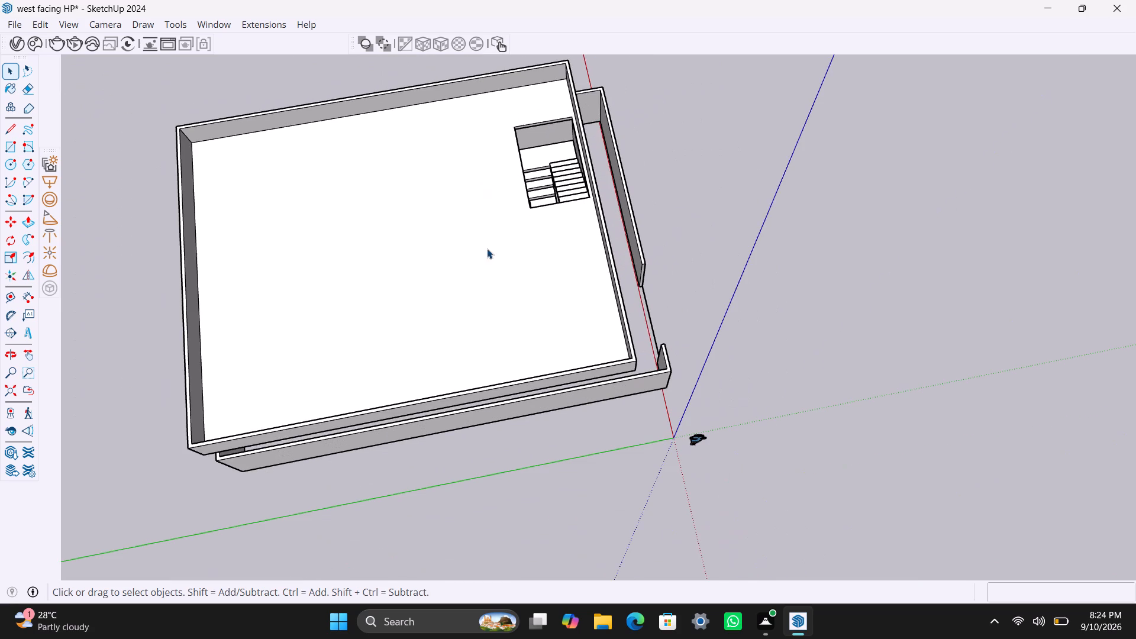
scroll(500, 159, up, 5)
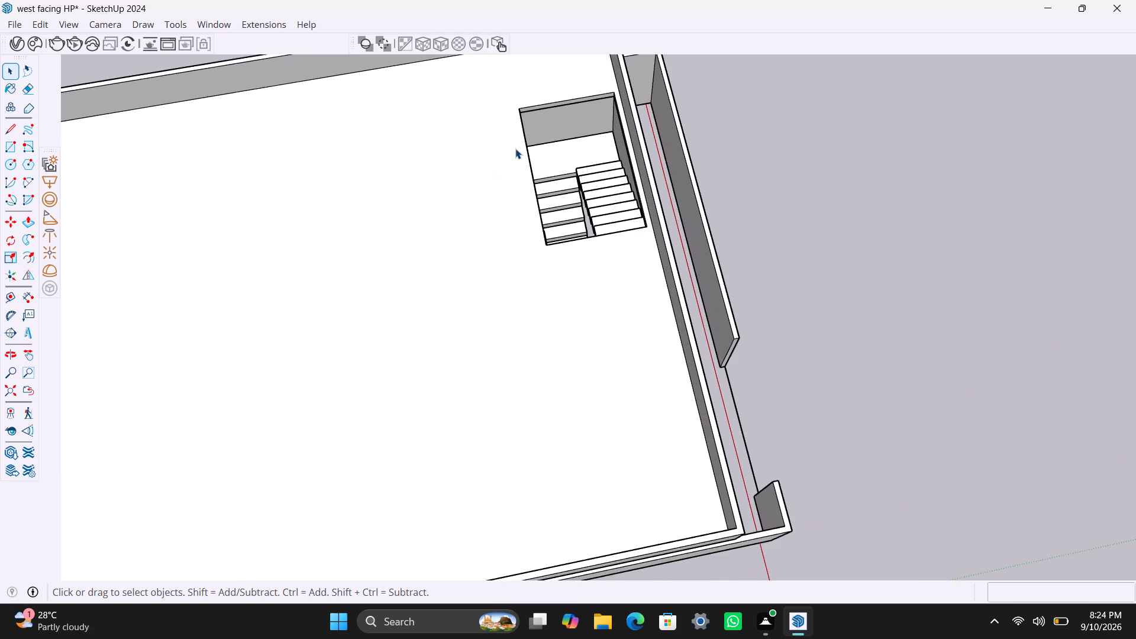
scroll(525, 145, up, 2)
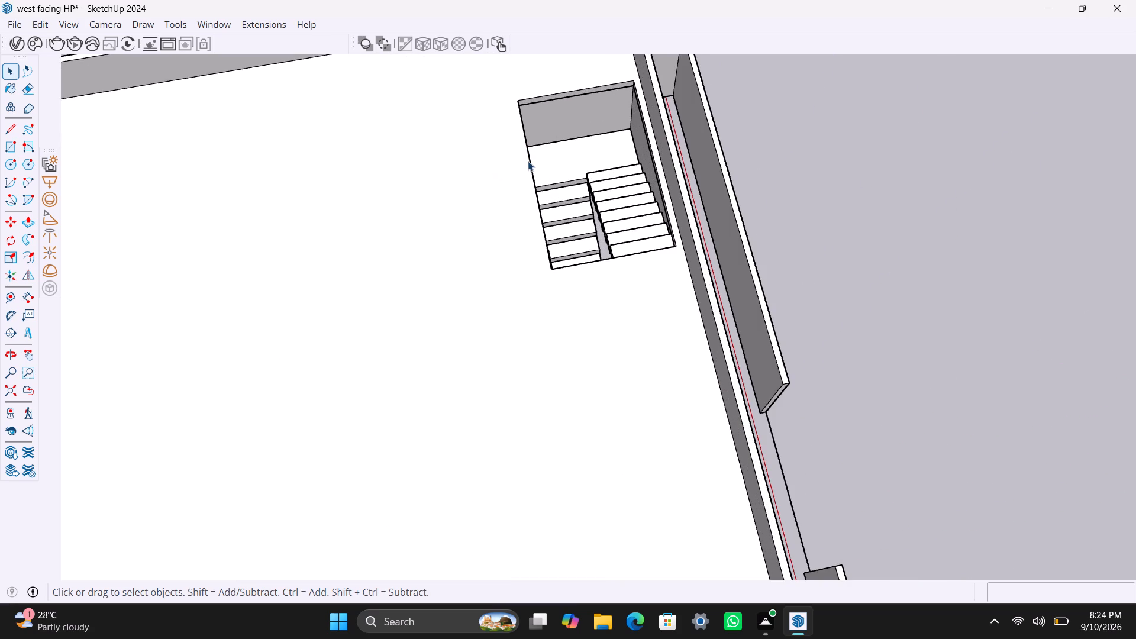
Reopen the slab group and copy the opening's long edge farthest from the parapet 4.5" outward onto the slab.
click(528, 161)
click(531, 159)
double_click(532, 158)
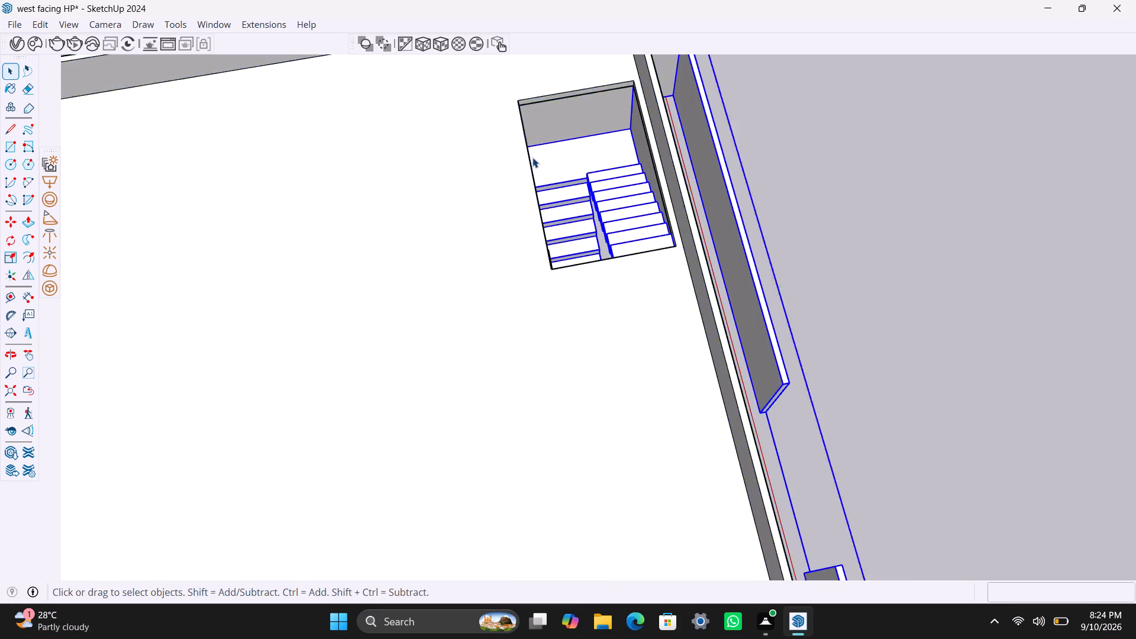
click(531, 160)
double_click(525, 165)
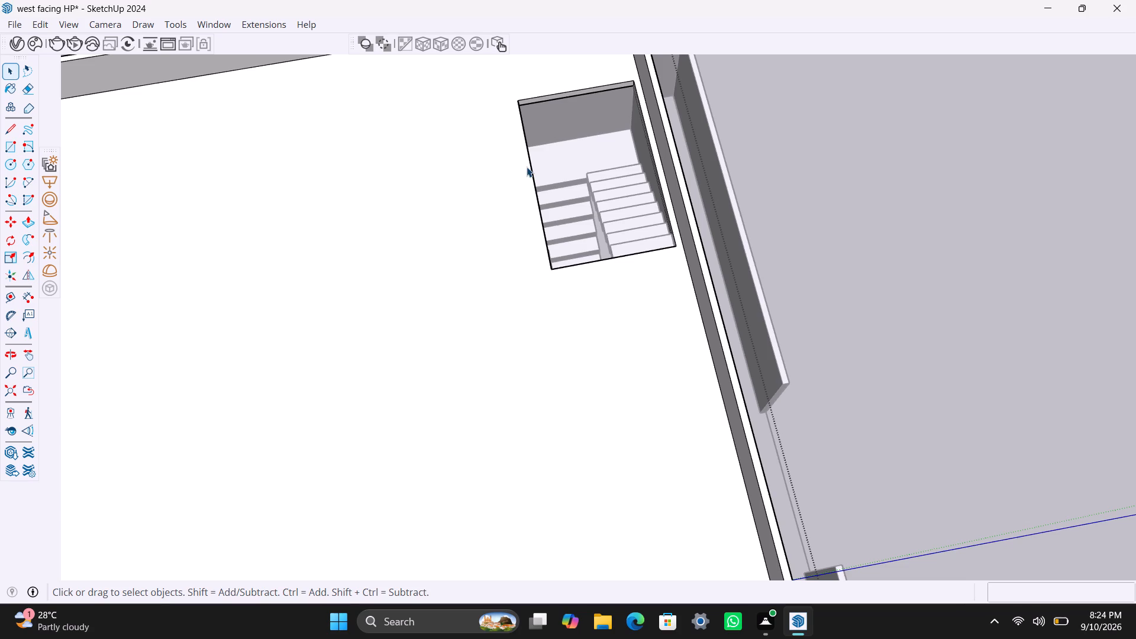
click(534, 191)
key(m)
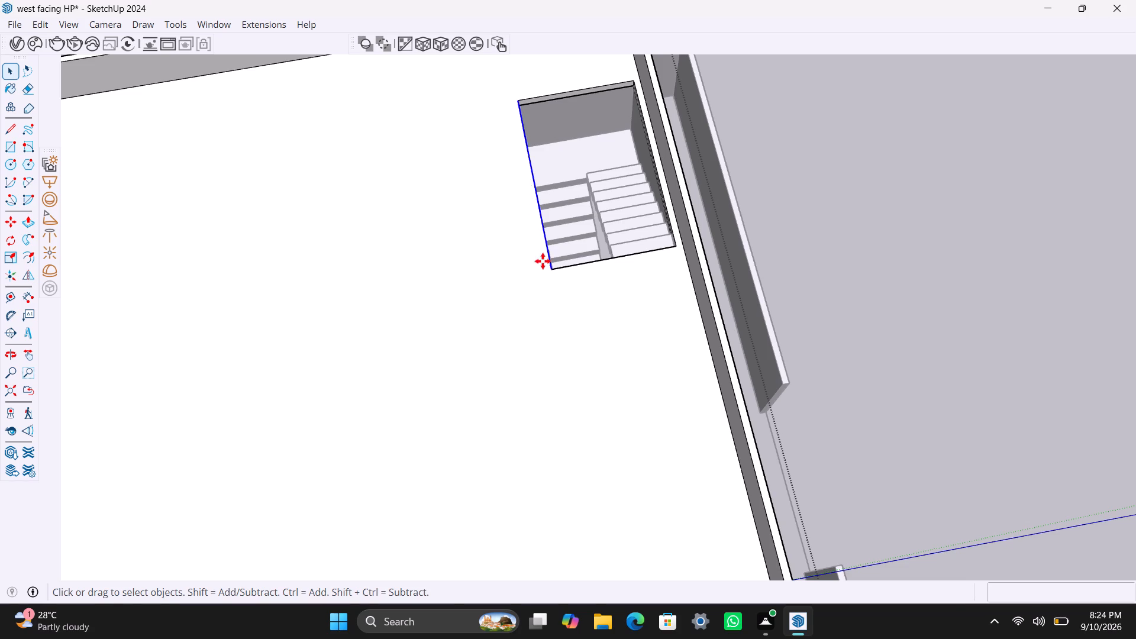
drag(553, 271, 536, 270)
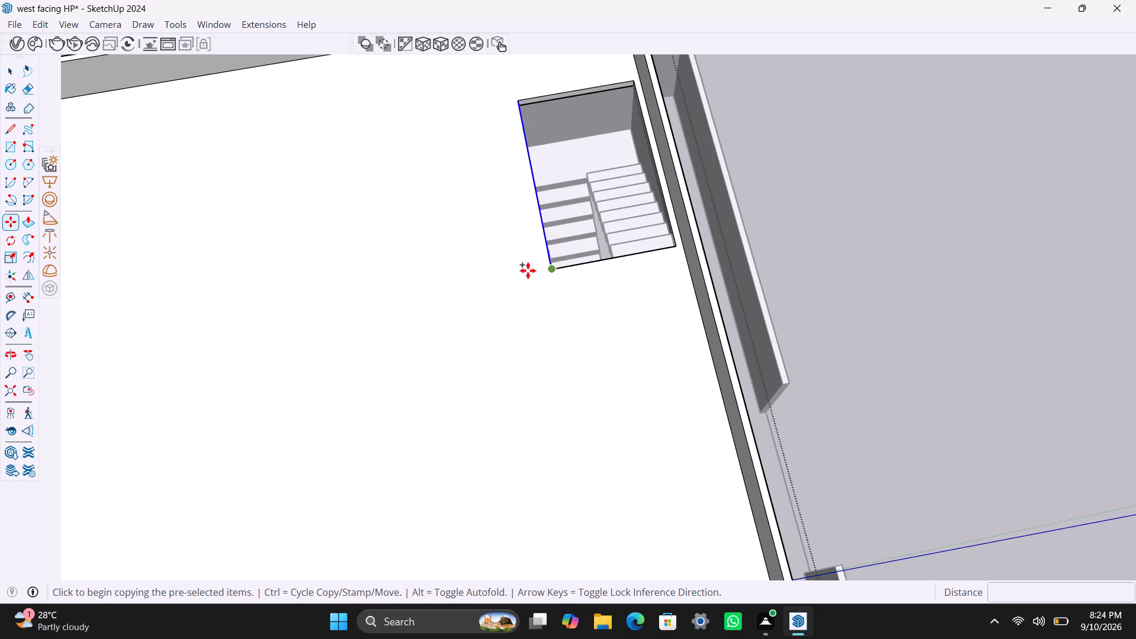
text(4.5")
key(Return)
key(space)
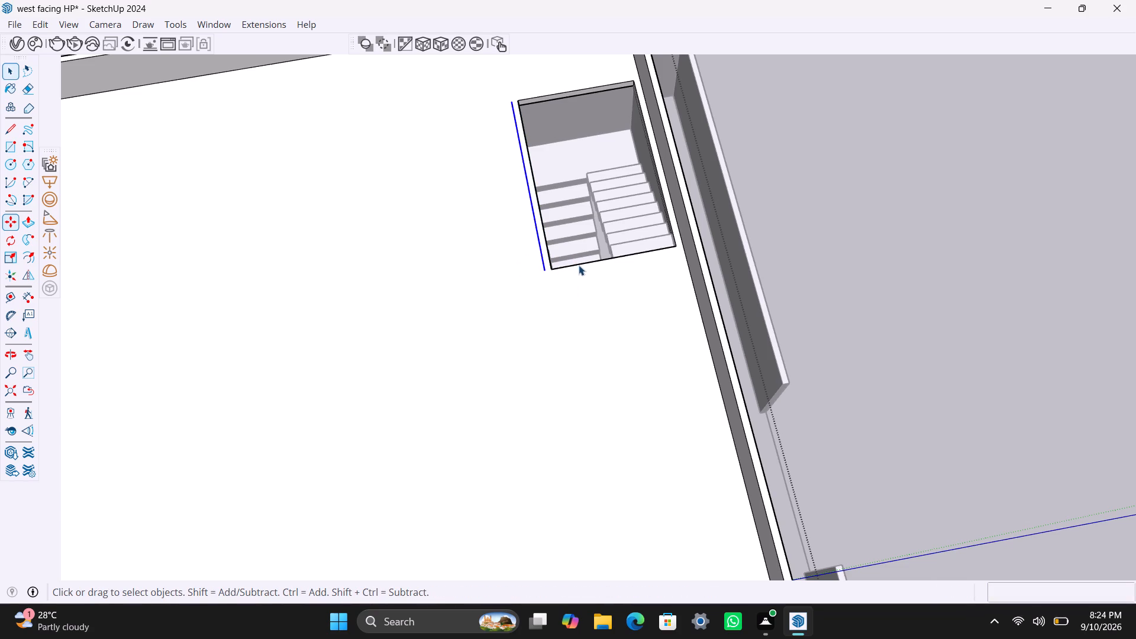
Copy the opening's short edge opposite the landing 4.5" outward onto the slab.
click(577, 267)
click(578, 264)
key(m)
click(574, 263)
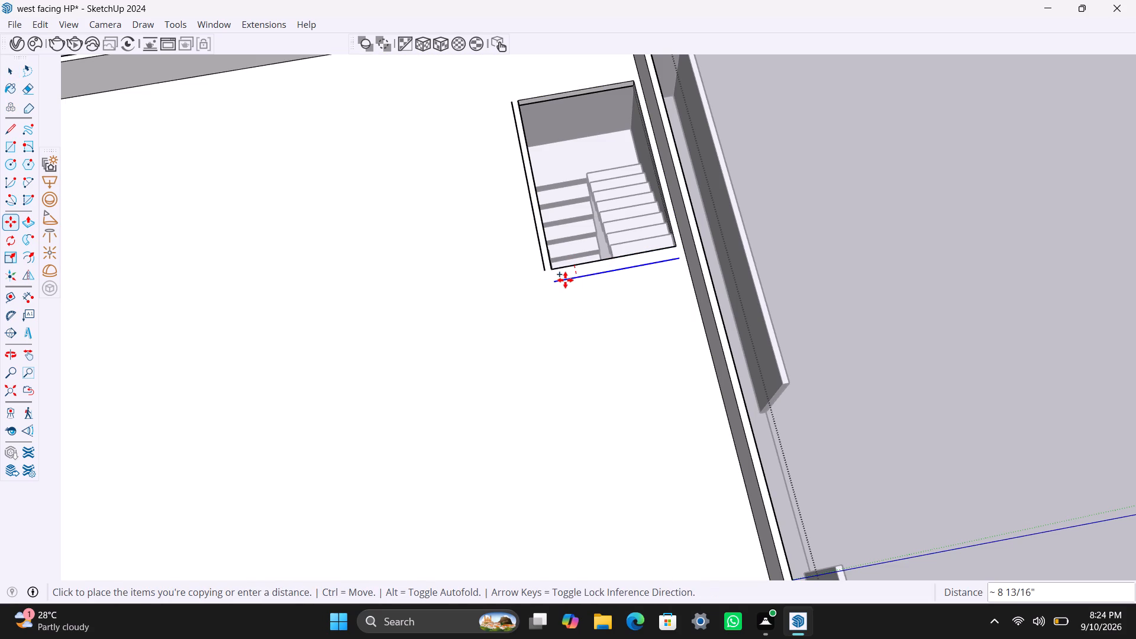
text(4.5")
key(Return)
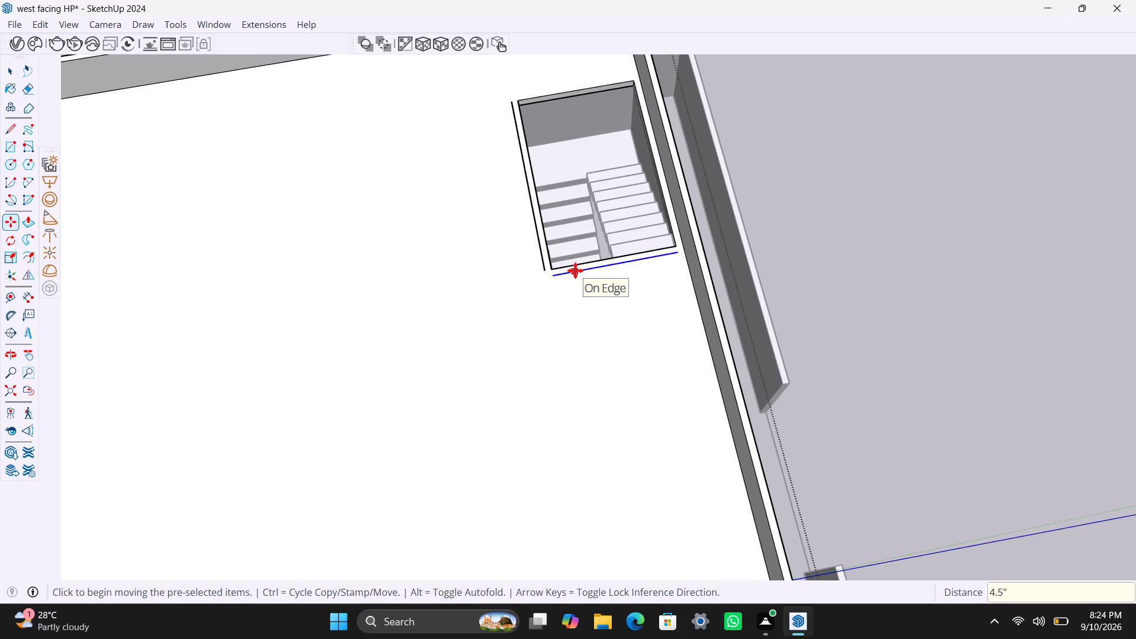
key(space)
Copy the opening's short edge on the landing side 4.5" outward onto the slab.
scroll(562, 99, up, 3)
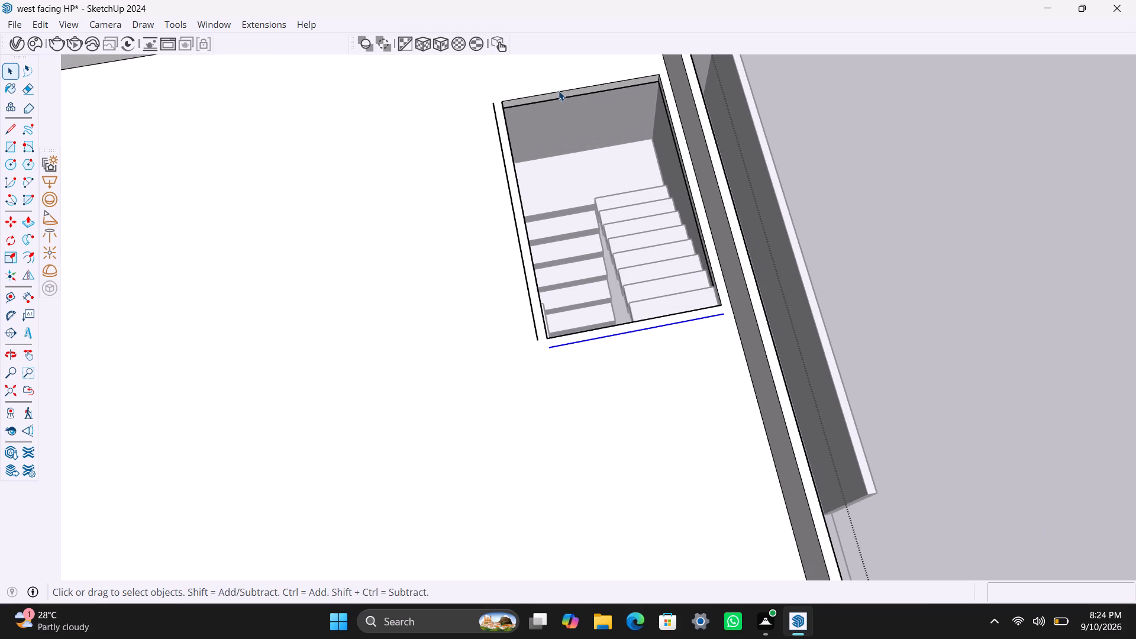
click(559, 91)
text(m)
key(space)
click(559, 91)
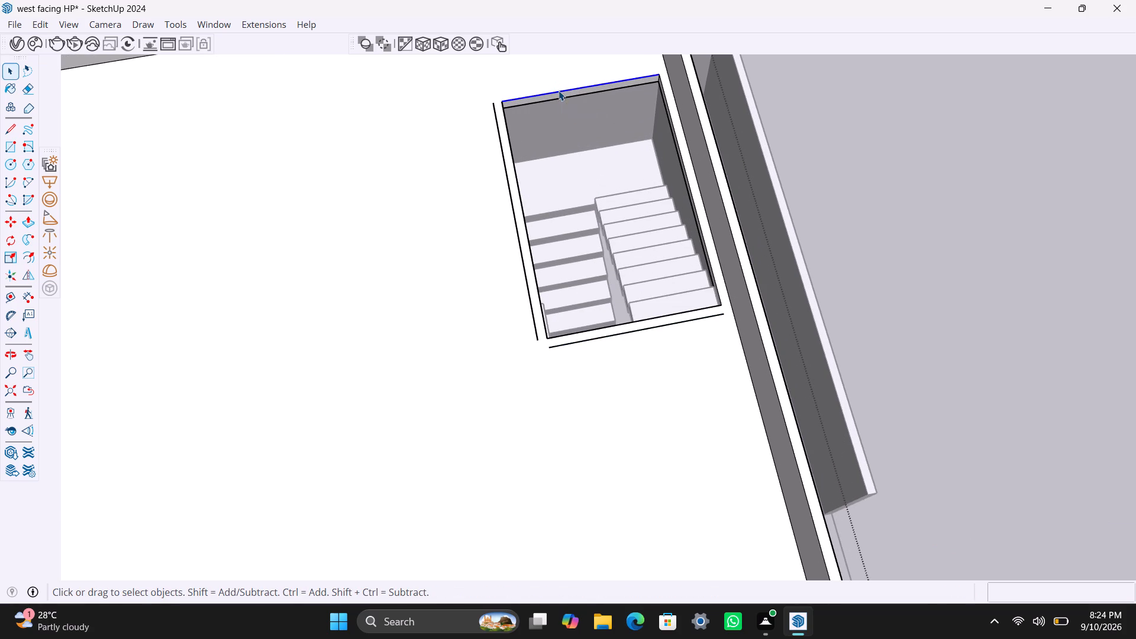
key(m)
click(557, 89)
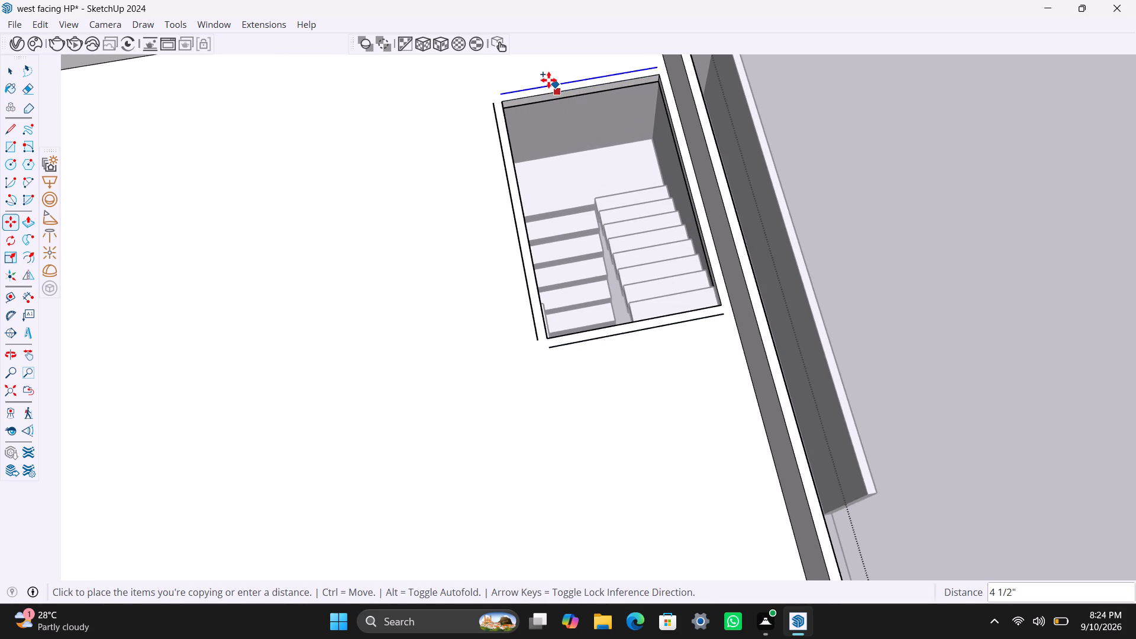
text(4.5")
key(Return)
key(space)
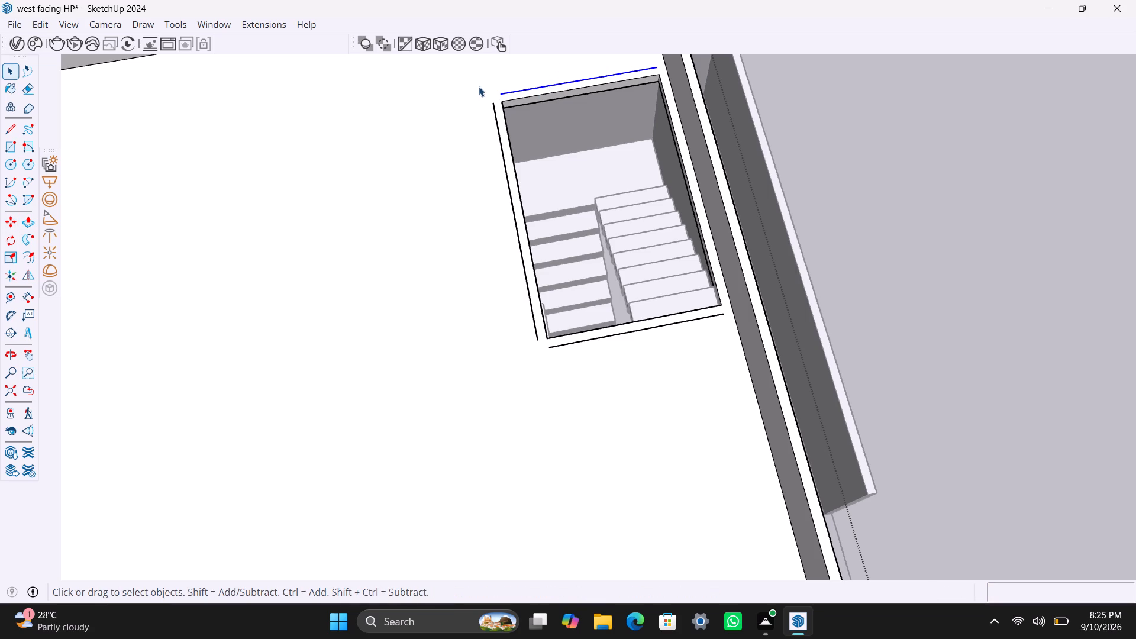
Draw lines joining the copied landing-side edge to the copied long edge, closing the outline's outer corner.
scroll(454, 262, down, 2)
middle_drag(489, 326, 511, 331)
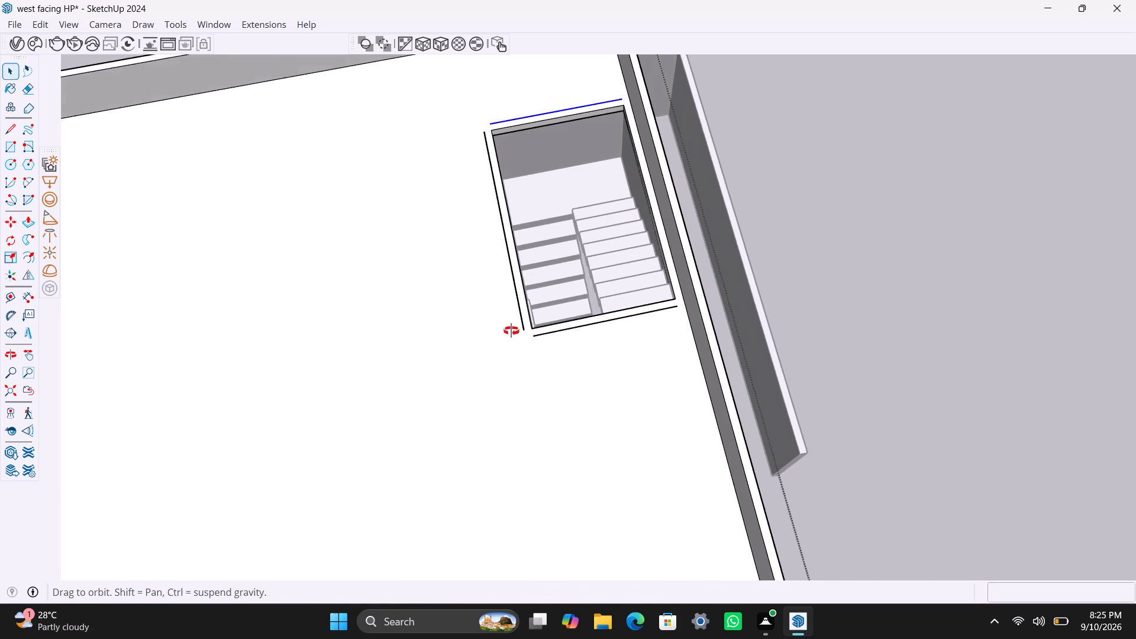
middle_drag(511, 331, 552, 339)
scroll(456, 146, up, 1)
key(l)
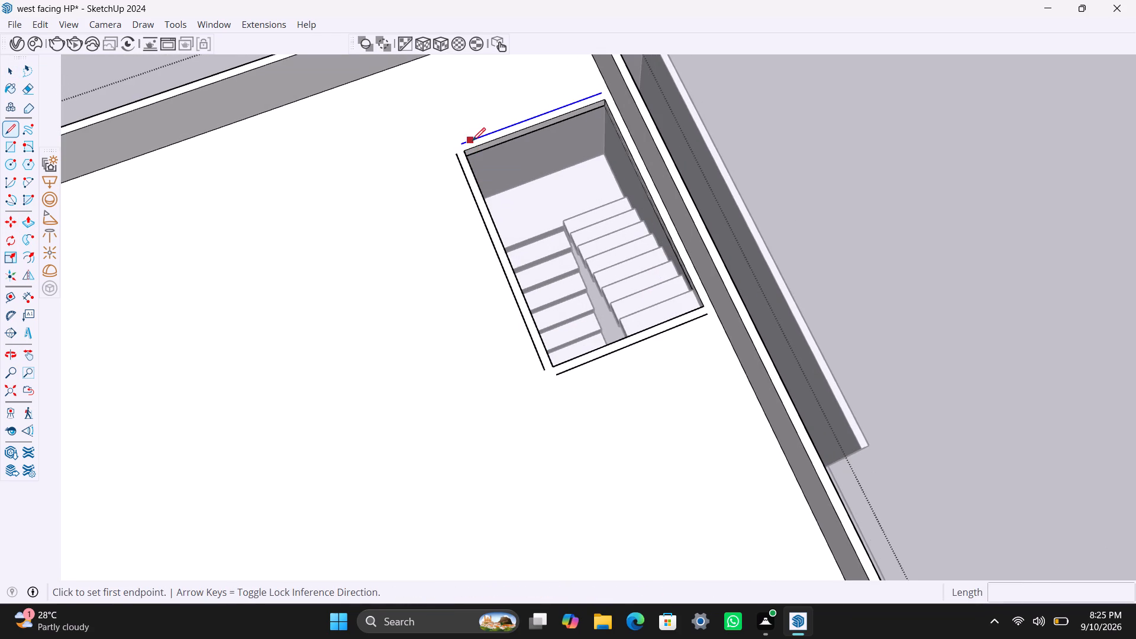
click(463, 144)
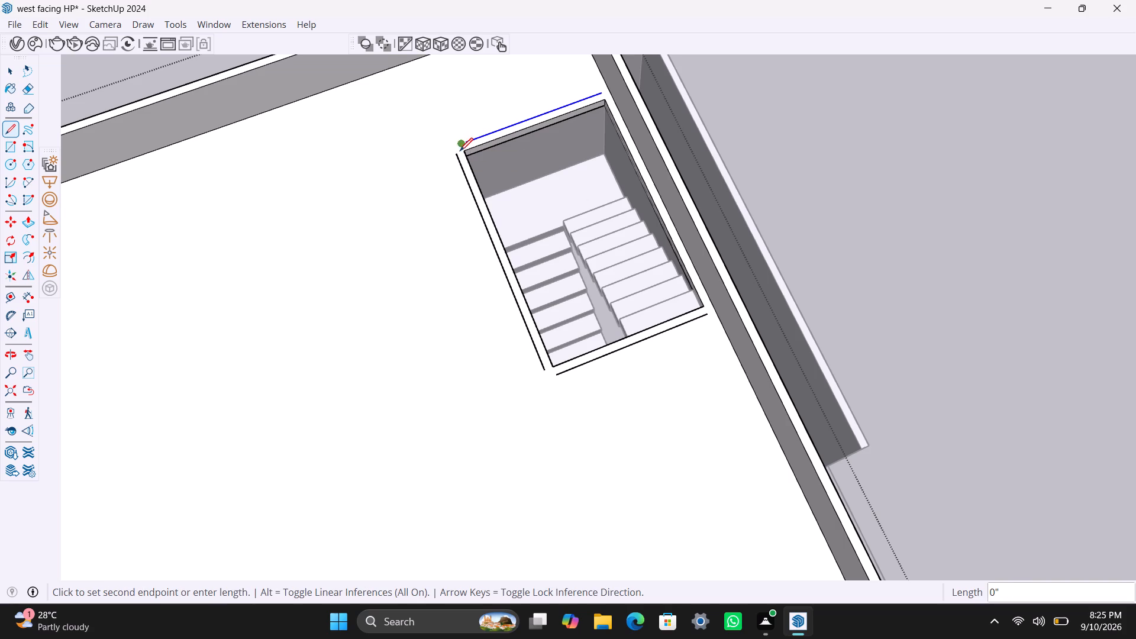
click(449, 146)
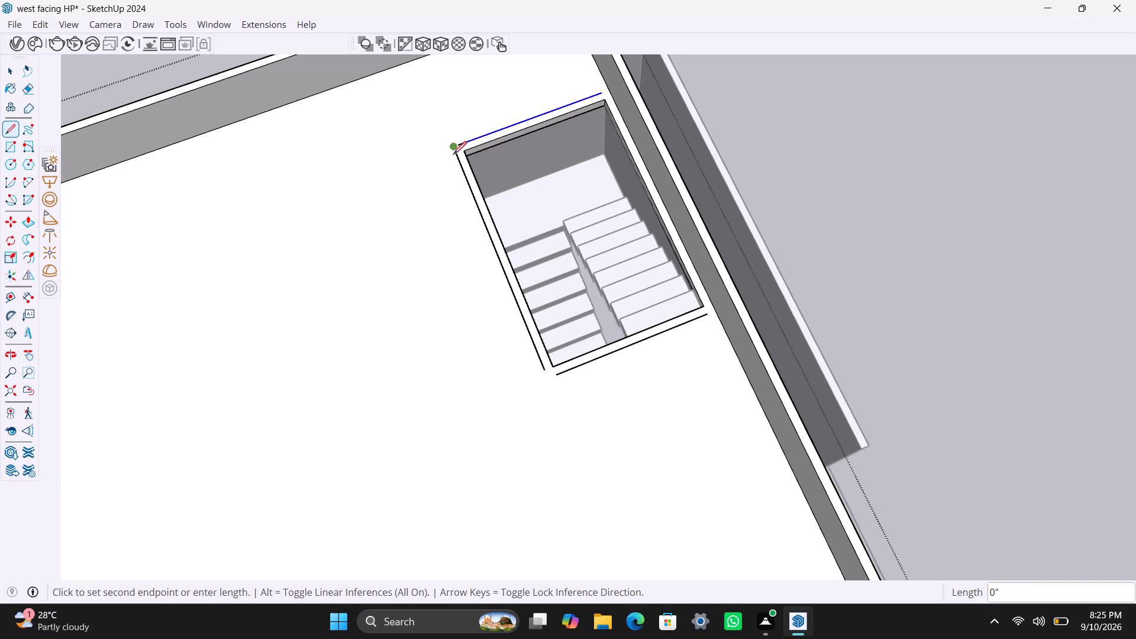
click(456, 156)
key(space)
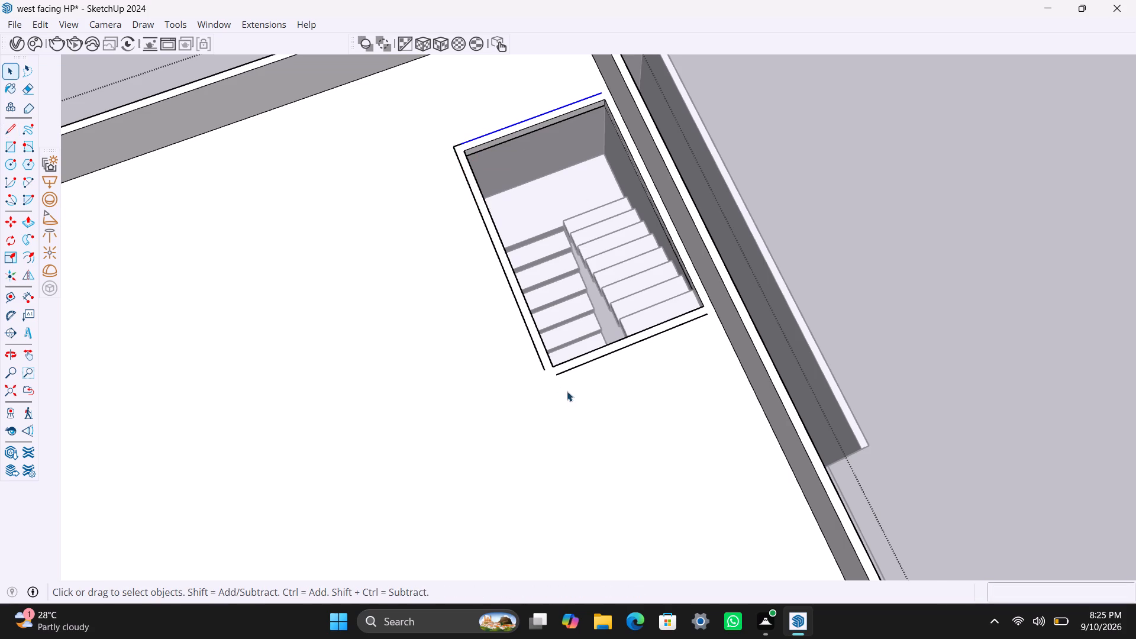
Draw lines joining the copied long edge to the copied short edge opposite the landing, closing that outer corner.
key(l)
scroll(553, 380, up, 3)
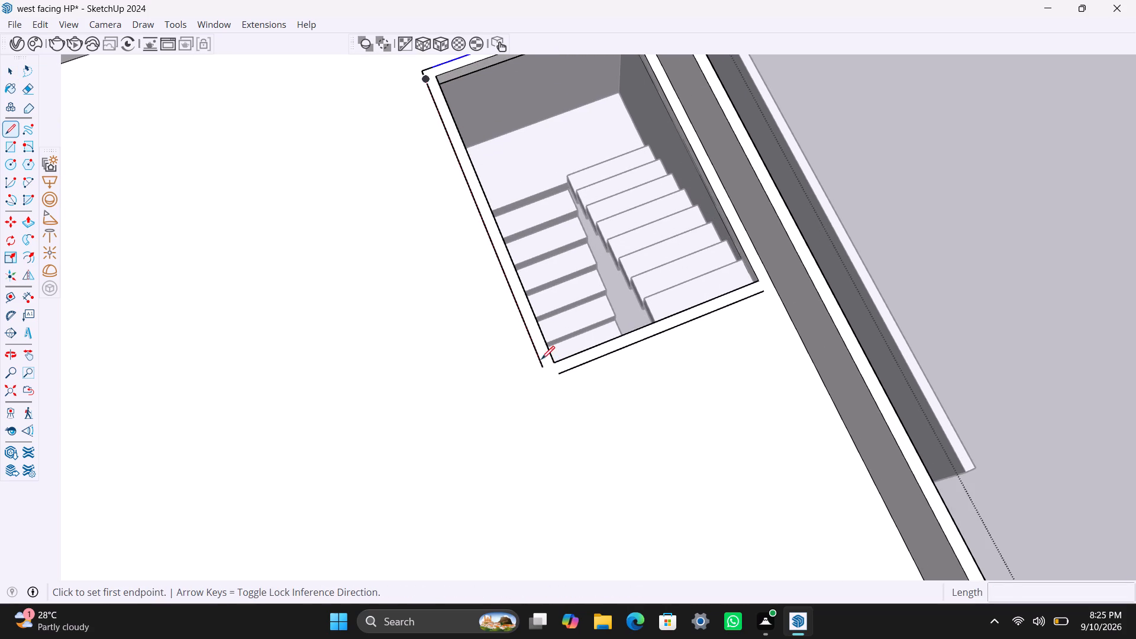
click(541, 366)
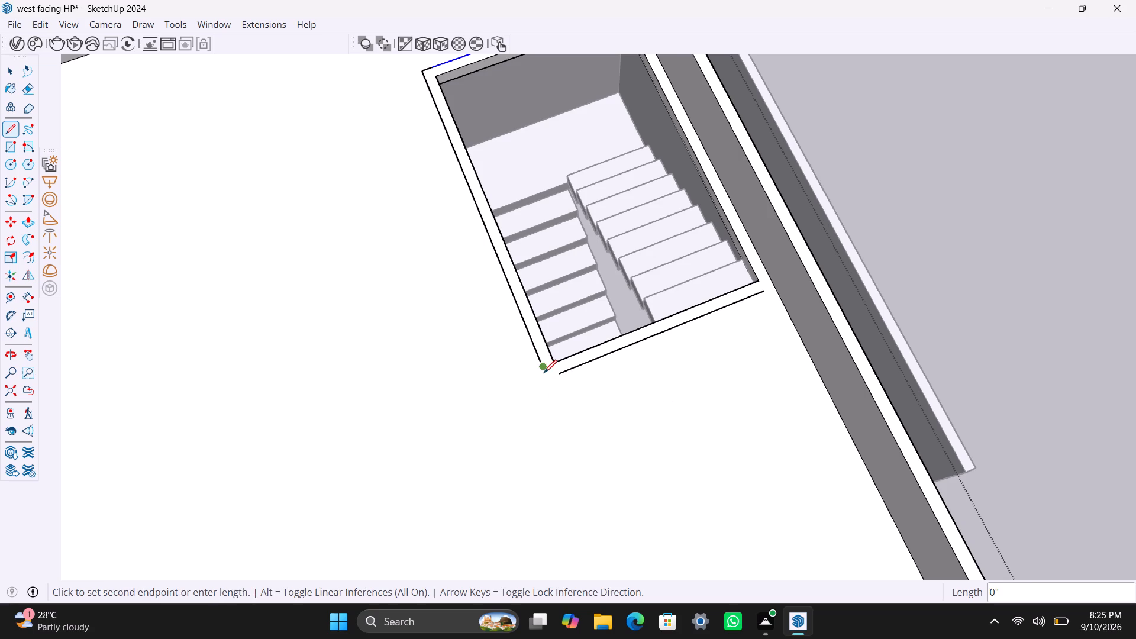
click(548, 384)
click(562, 375)
key(space)
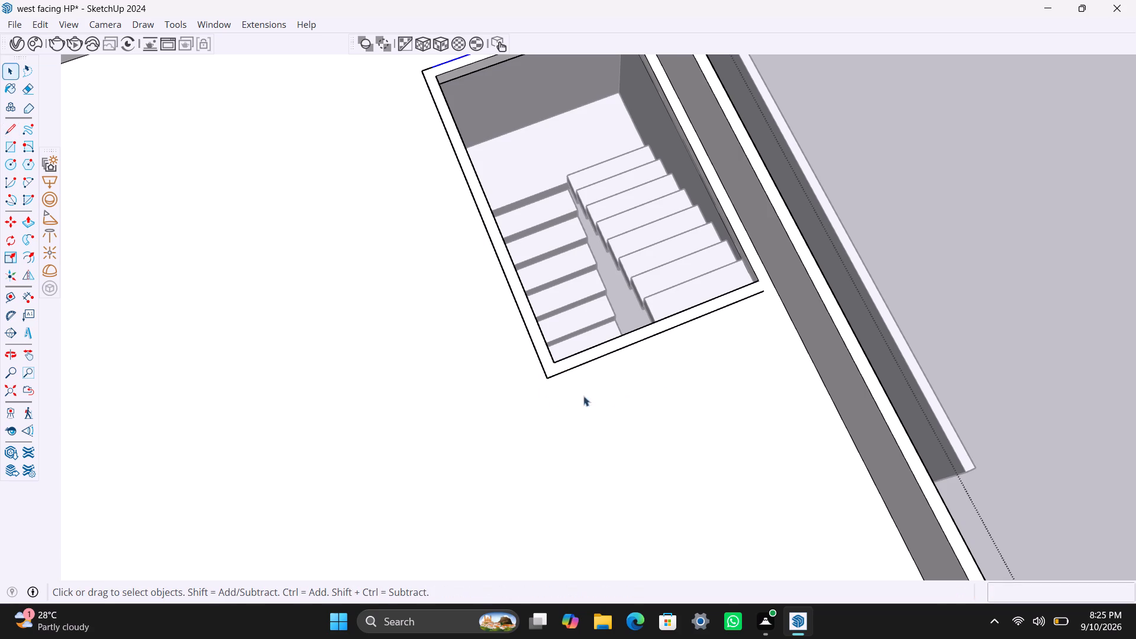
Extend the copied short edge opposite the landing 4.5" with a line to the parapet's inner face.
scroll(774, 347, down, 2)
middle_drag(764, 363, 703, 362)
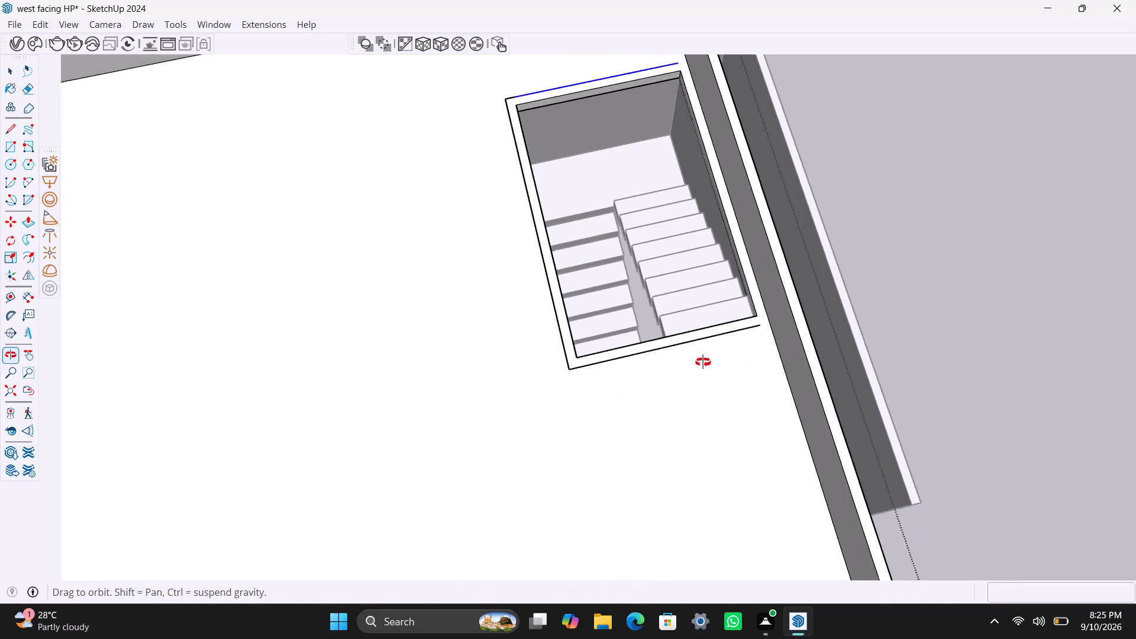
middle_drag(703, 362, 696, 361)
key(l)
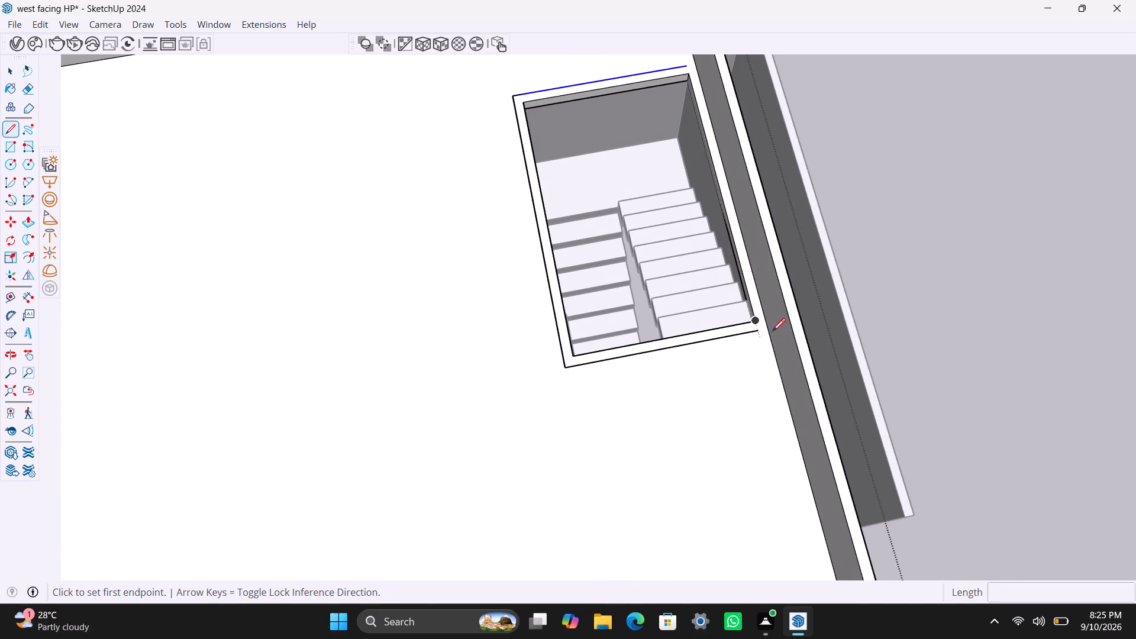
click(759, 331)
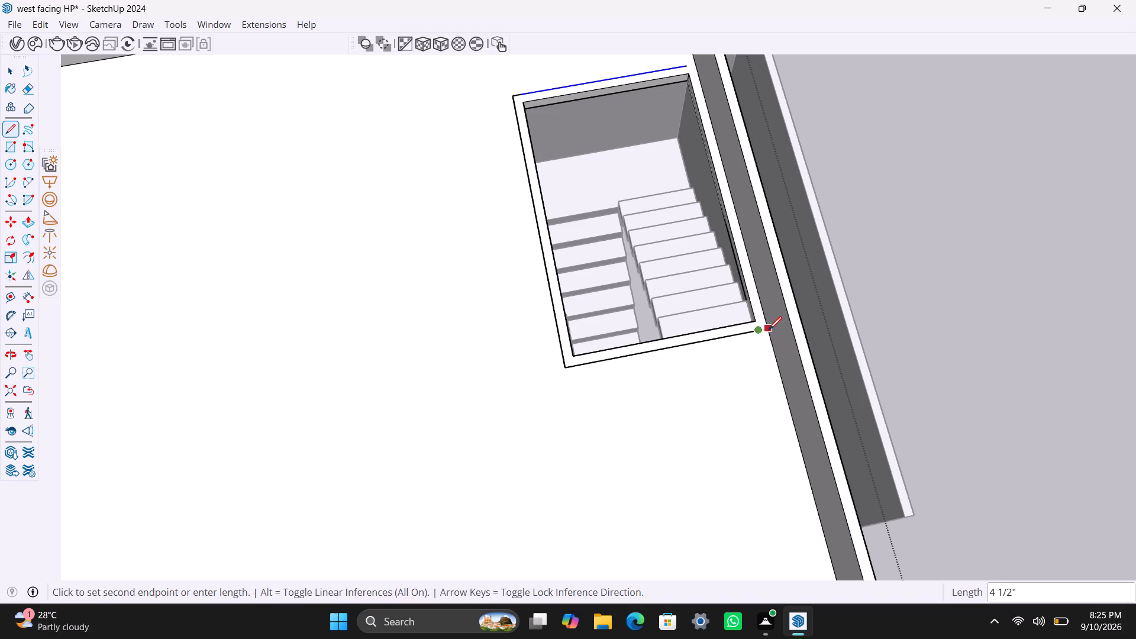
click(769, 330)
key(space)
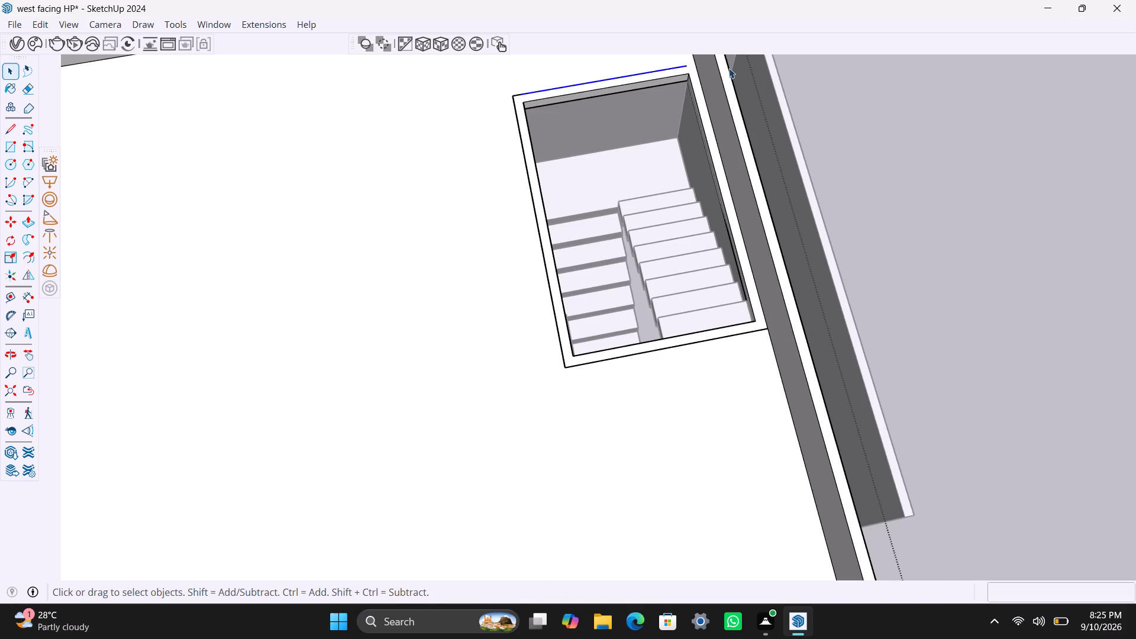
Extend the copied landing-side edge 4.5" with a line to the parapet's inner face.
scroll(689, 73, down, 2)
shift+middle_drag(697, 85, 657, 243)
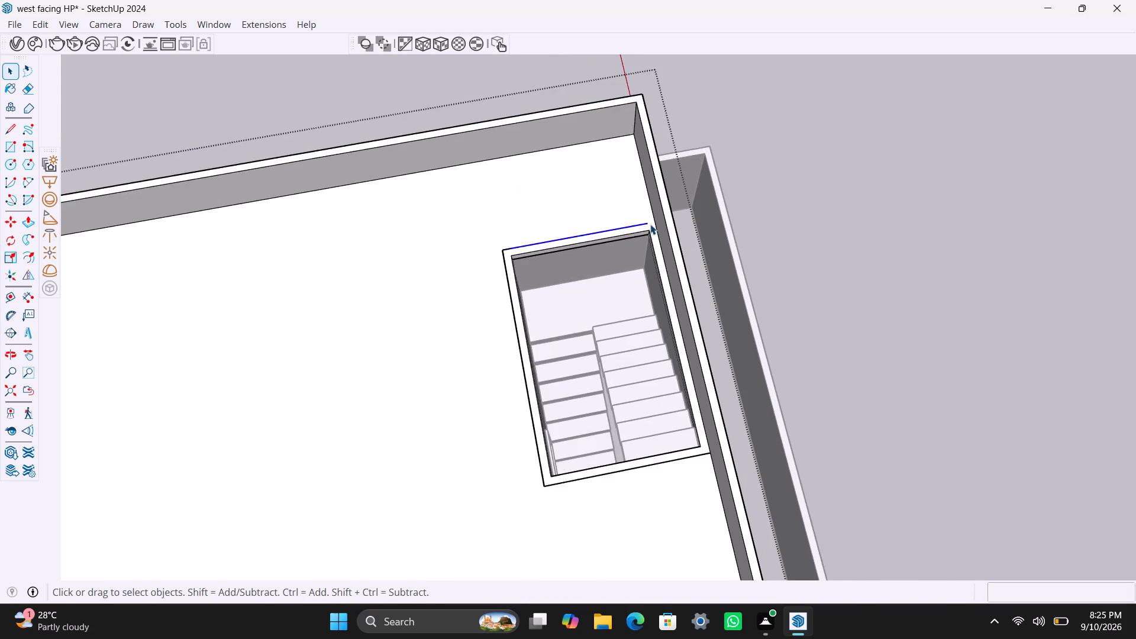
scroll(650, 224, up, 4)
key(l)
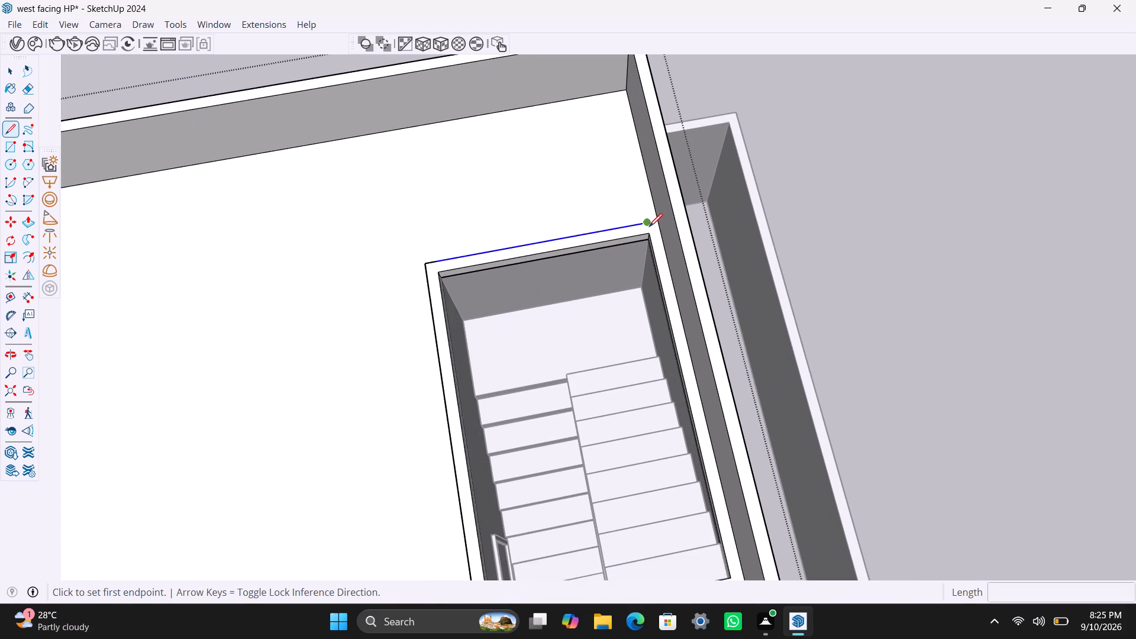
click(641, 220)
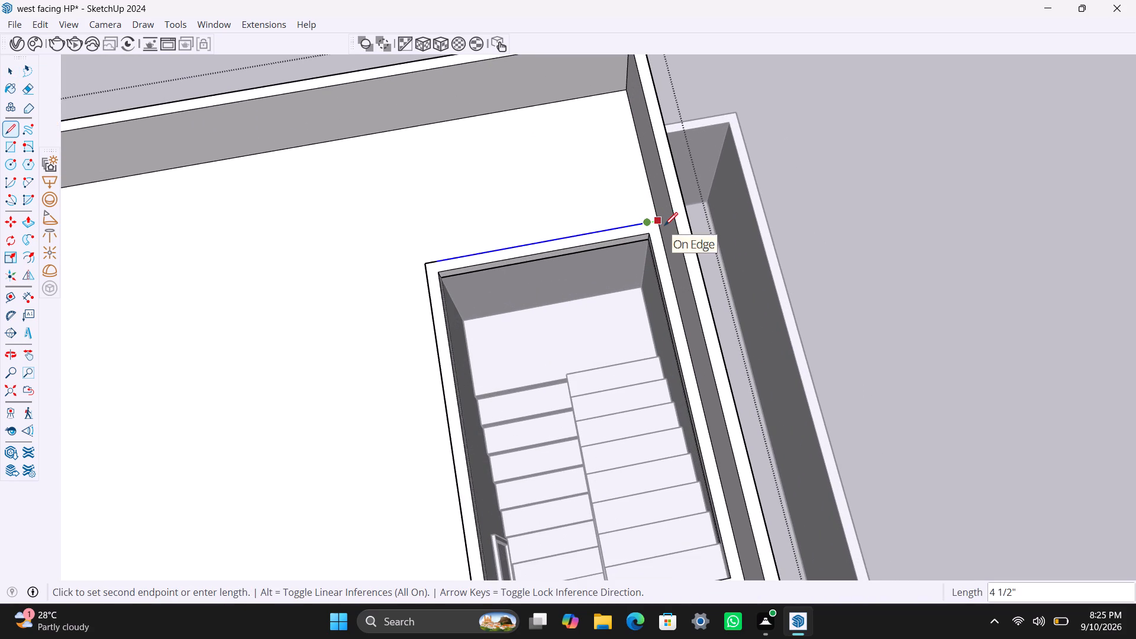
click(664, 220)
key(space)
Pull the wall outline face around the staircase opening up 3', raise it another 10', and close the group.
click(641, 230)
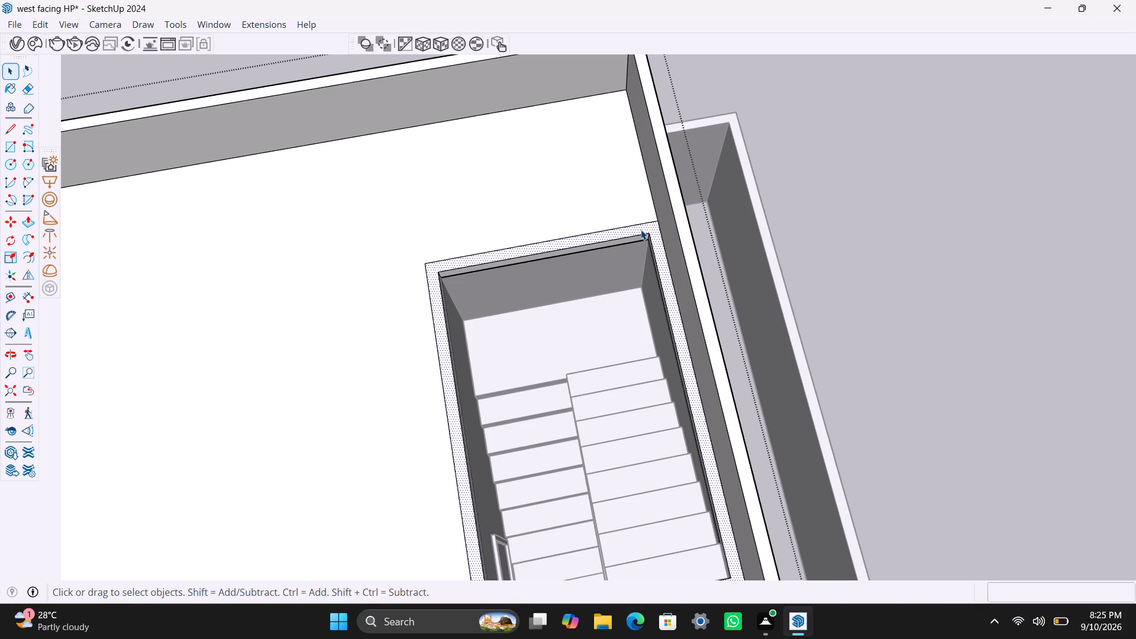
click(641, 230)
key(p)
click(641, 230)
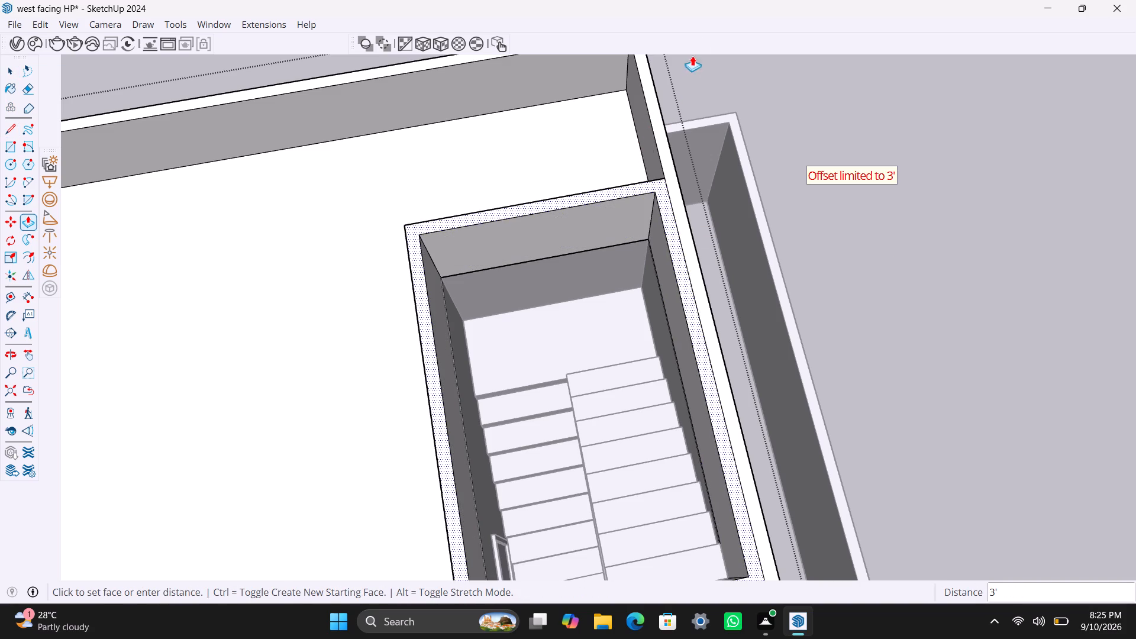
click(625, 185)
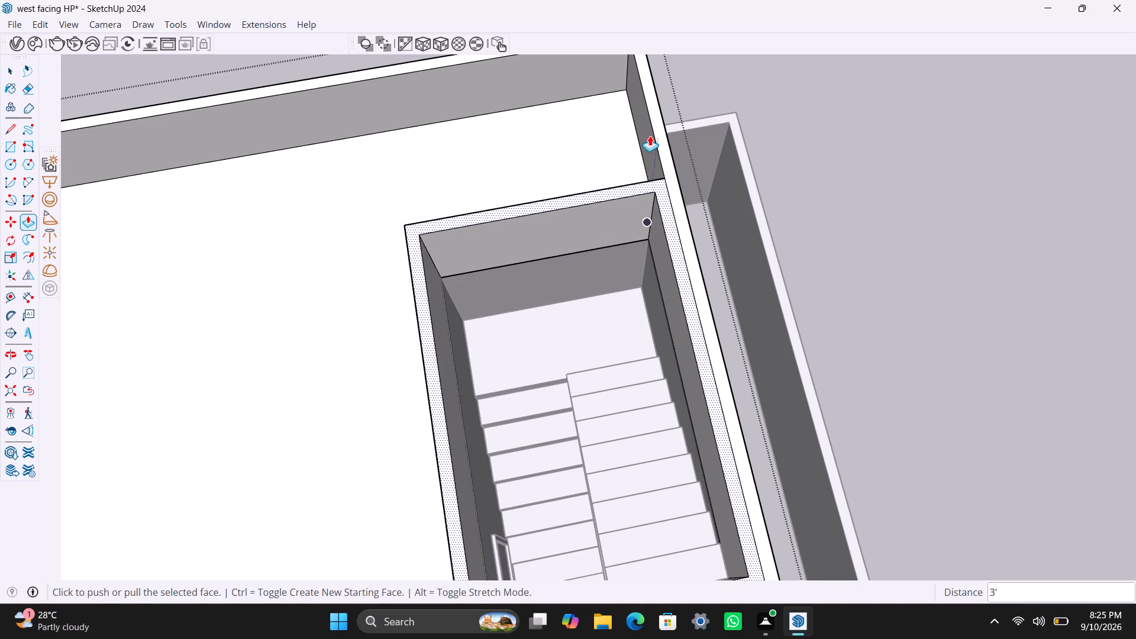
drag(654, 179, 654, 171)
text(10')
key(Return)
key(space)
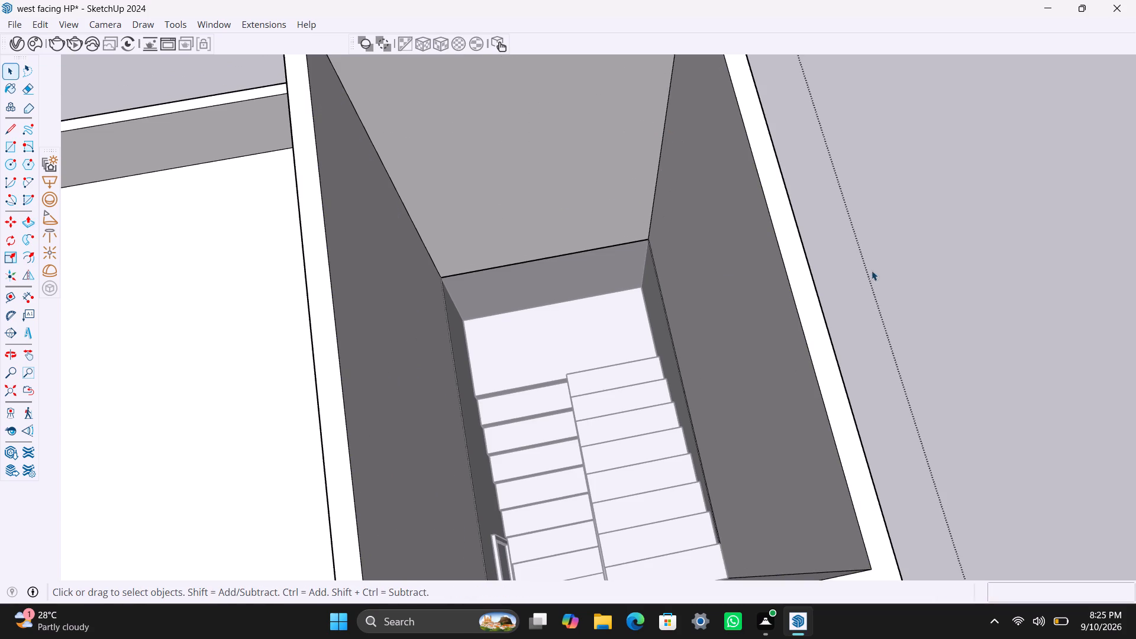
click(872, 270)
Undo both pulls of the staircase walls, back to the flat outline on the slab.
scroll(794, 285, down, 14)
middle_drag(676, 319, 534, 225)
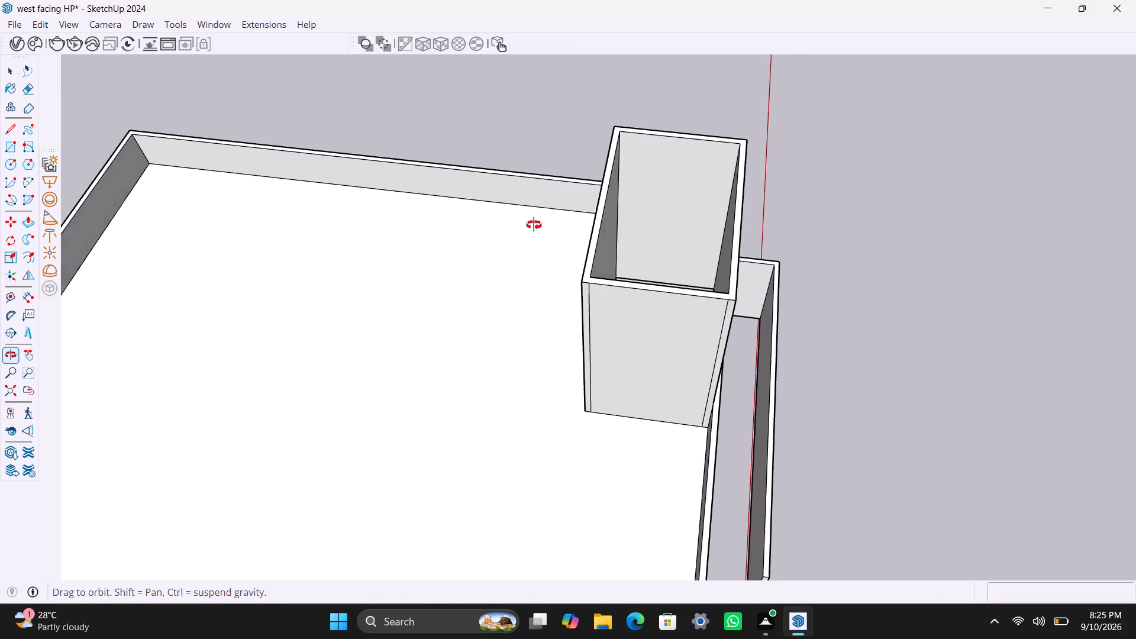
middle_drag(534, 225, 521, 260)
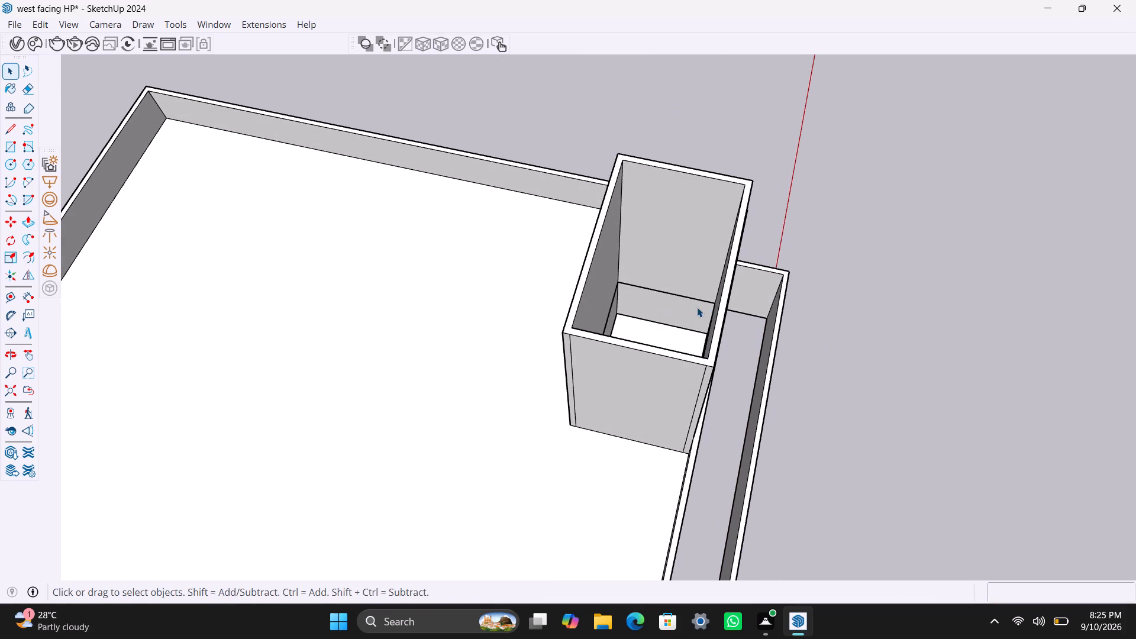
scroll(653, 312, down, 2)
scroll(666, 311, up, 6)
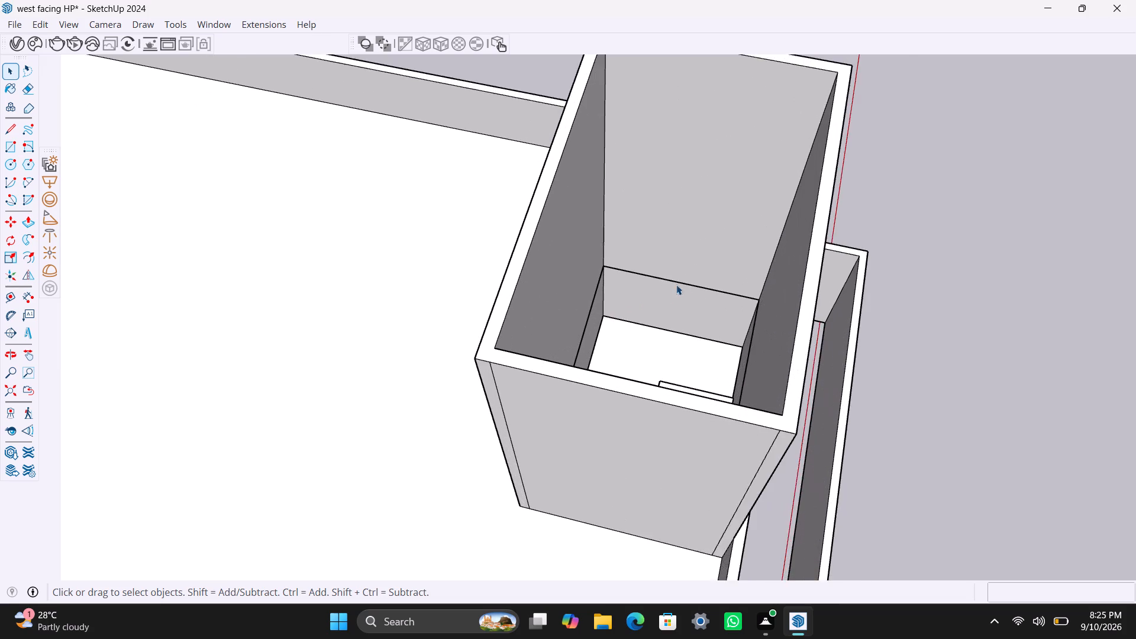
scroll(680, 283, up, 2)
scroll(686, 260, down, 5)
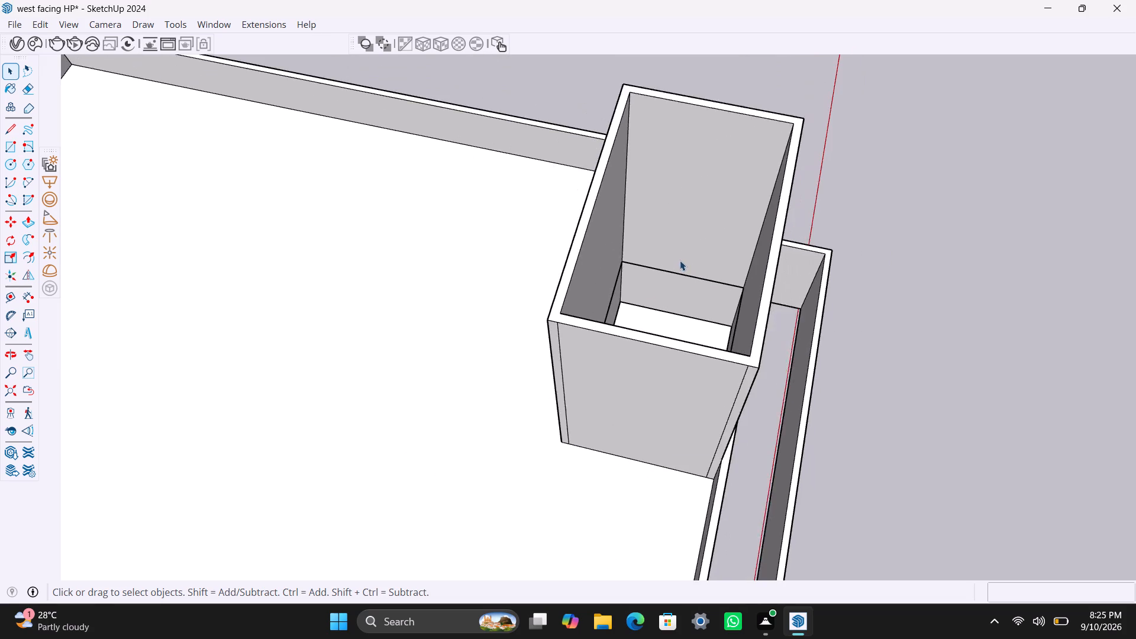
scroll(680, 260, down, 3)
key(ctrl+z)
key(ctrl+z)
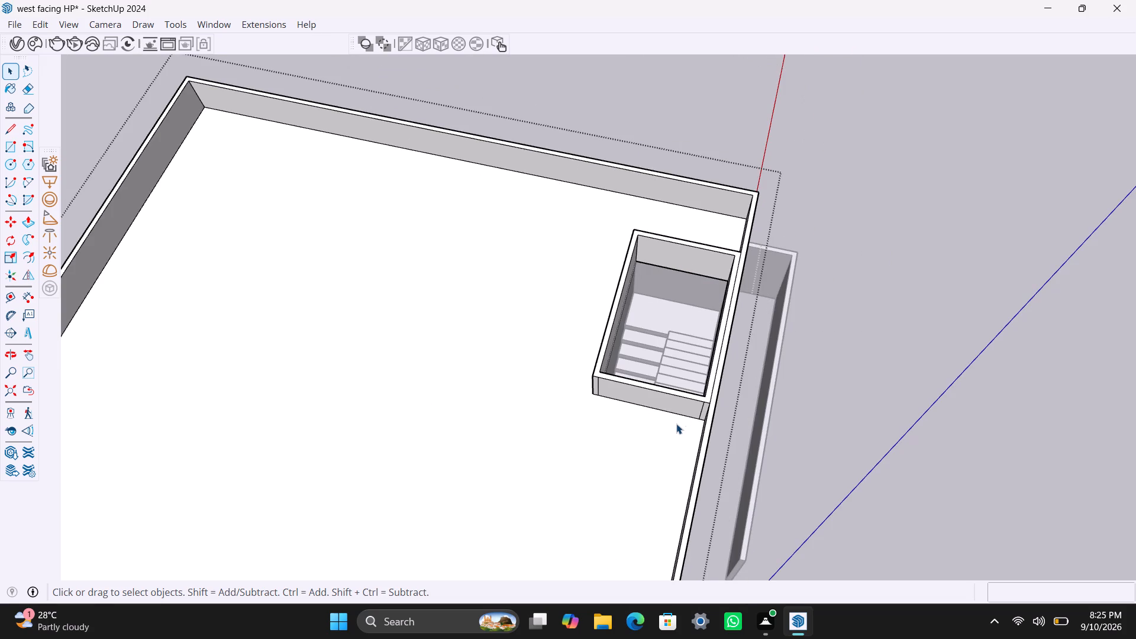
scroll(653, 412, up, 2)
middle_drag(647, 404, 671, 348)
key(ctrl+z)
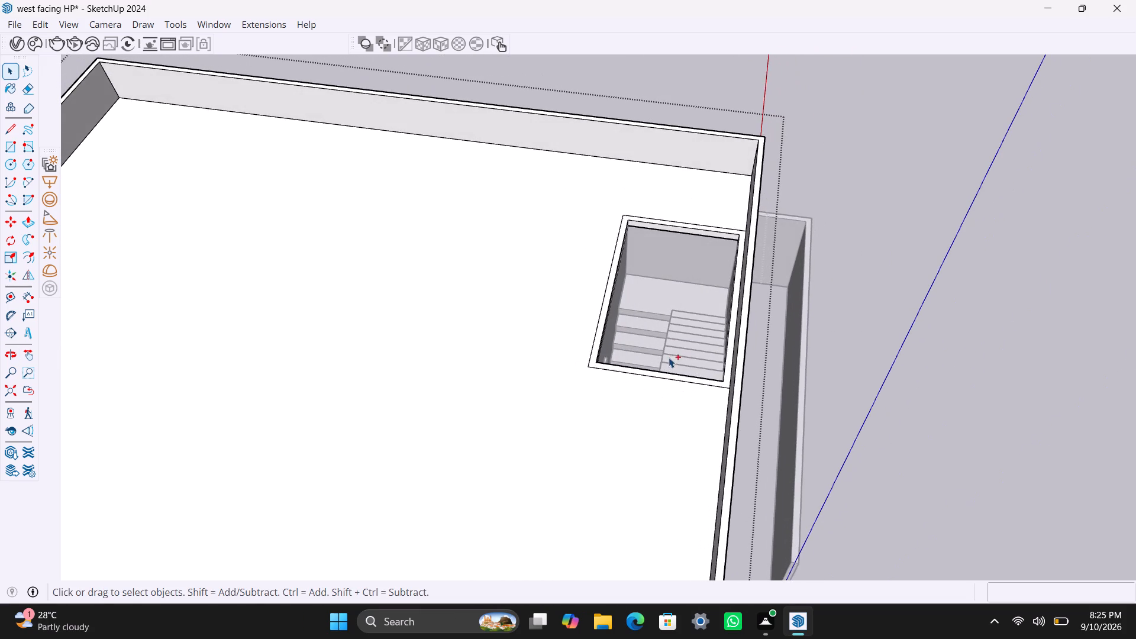
Mark a doorway opposite the landing with two lines across the wall outline, at the flight's inner edge and the opening's parapet-side corner.
scroll(669, 384, up, 5)
middle_drag(585, 373, 624, 393)
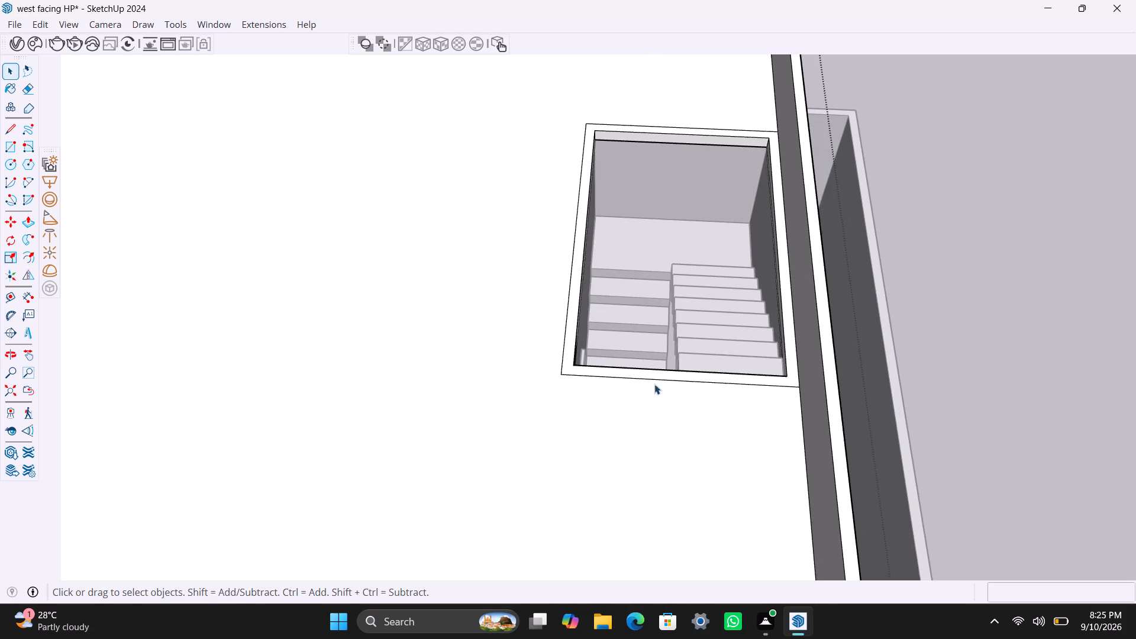
scroll(675, 373, up, 2)
click(670, 377)
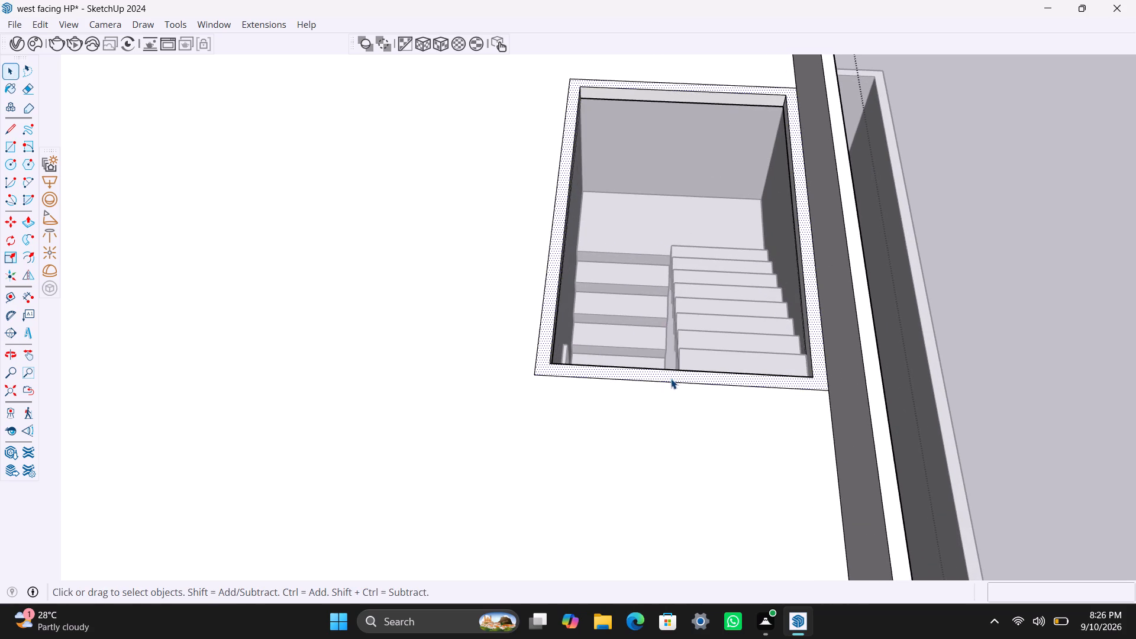
key(l)
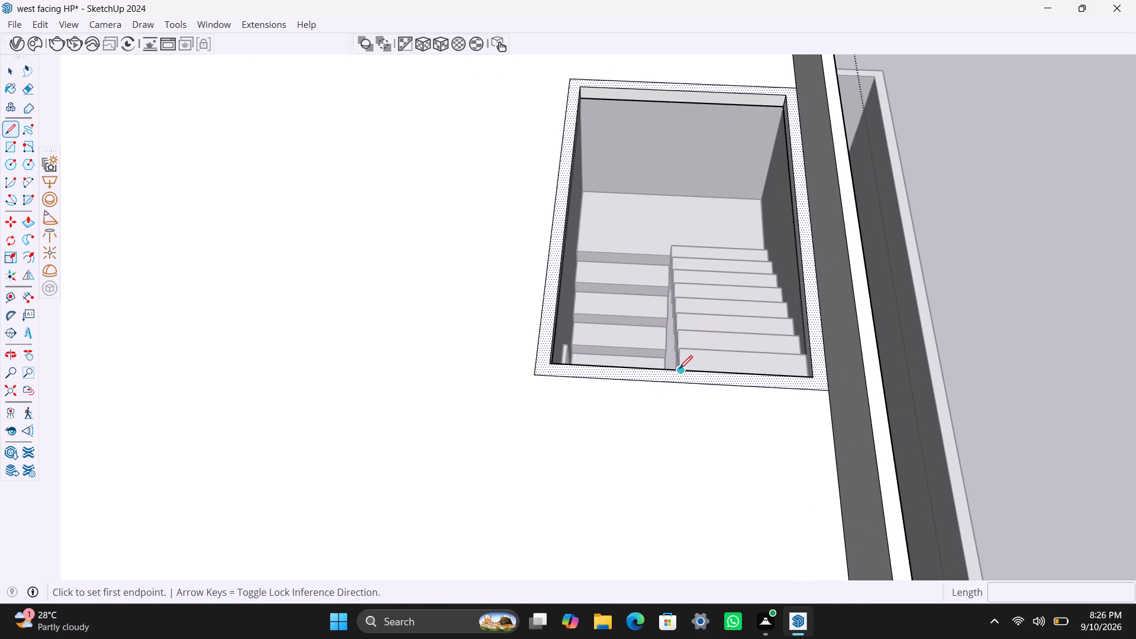
click(679, 369)
click(680, 386)
key(space)
scroll(812, 381, down, 2)
key(l)
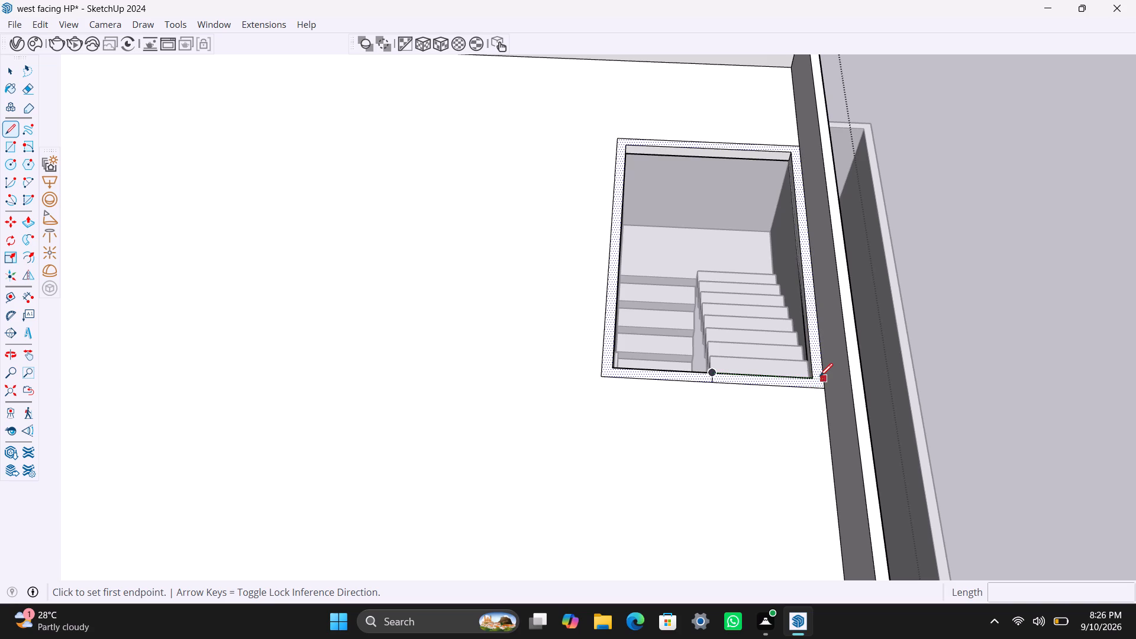
click(812, 379)
click(810, 391)
key(space)
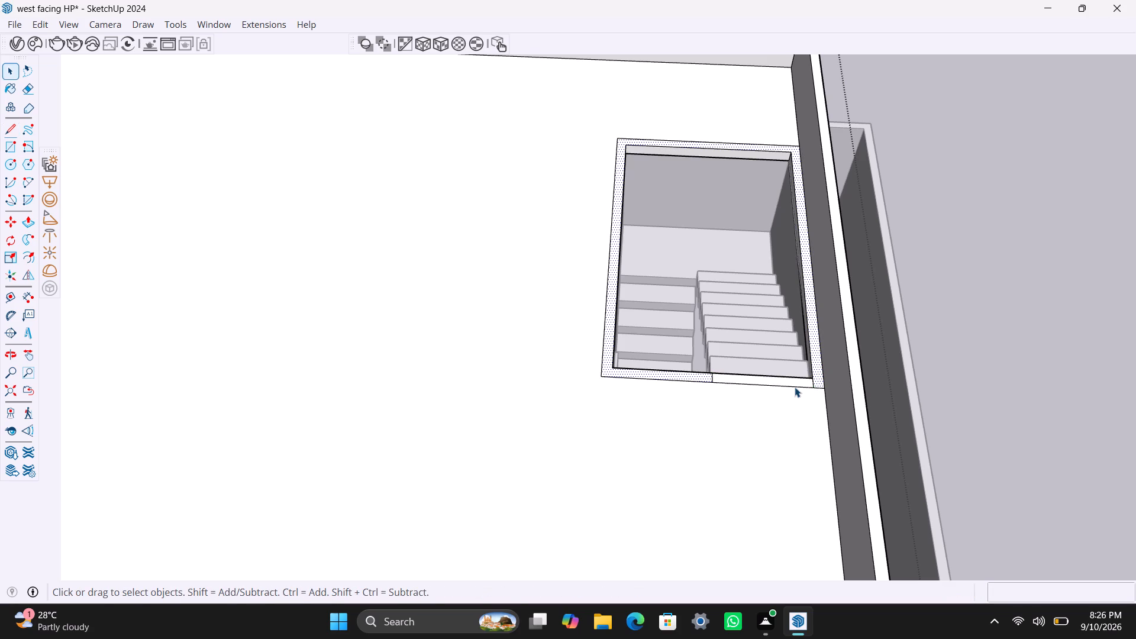
Pull the wall outline face, leaving out the doorway section, up 3' to the parapet's top.
key(p)
click(818, 381)
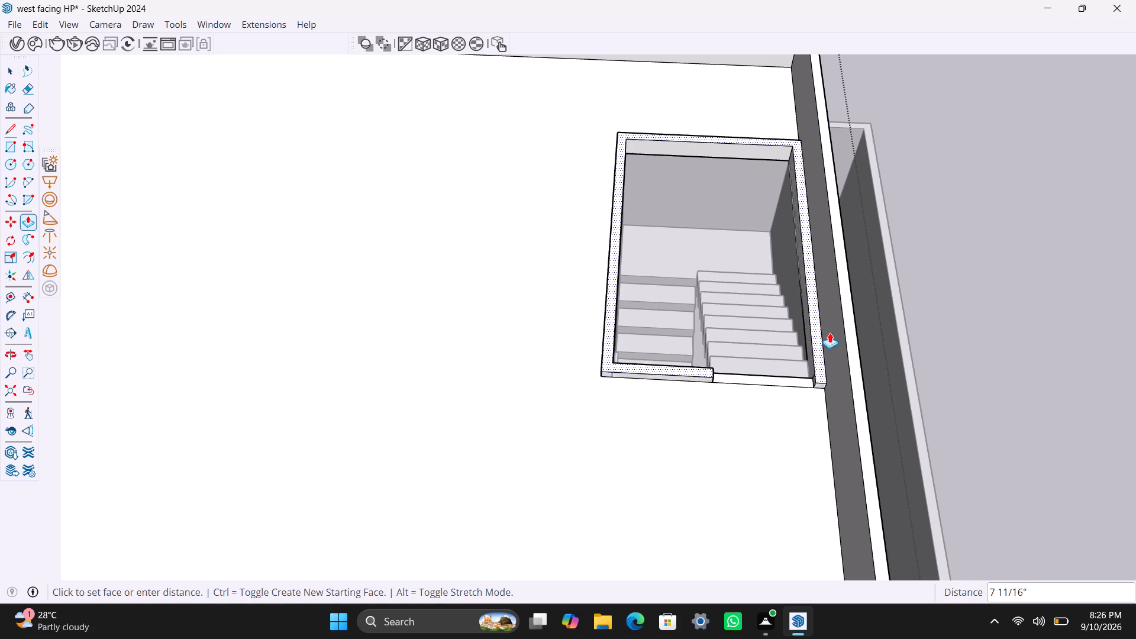
scroll(839, 285, left, 1)
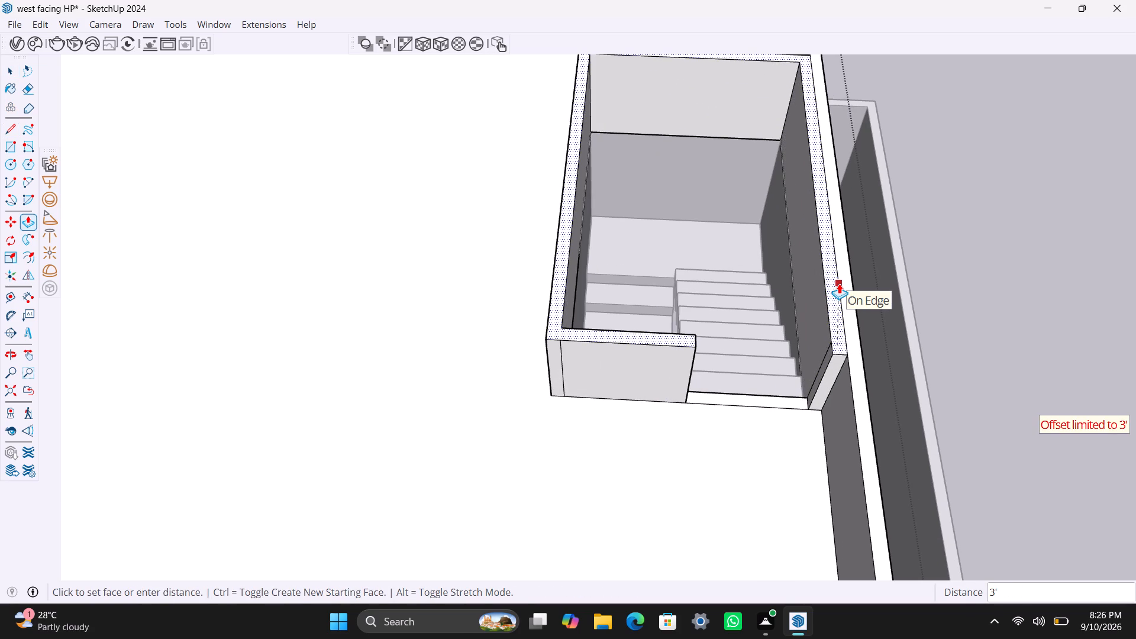
key(7)
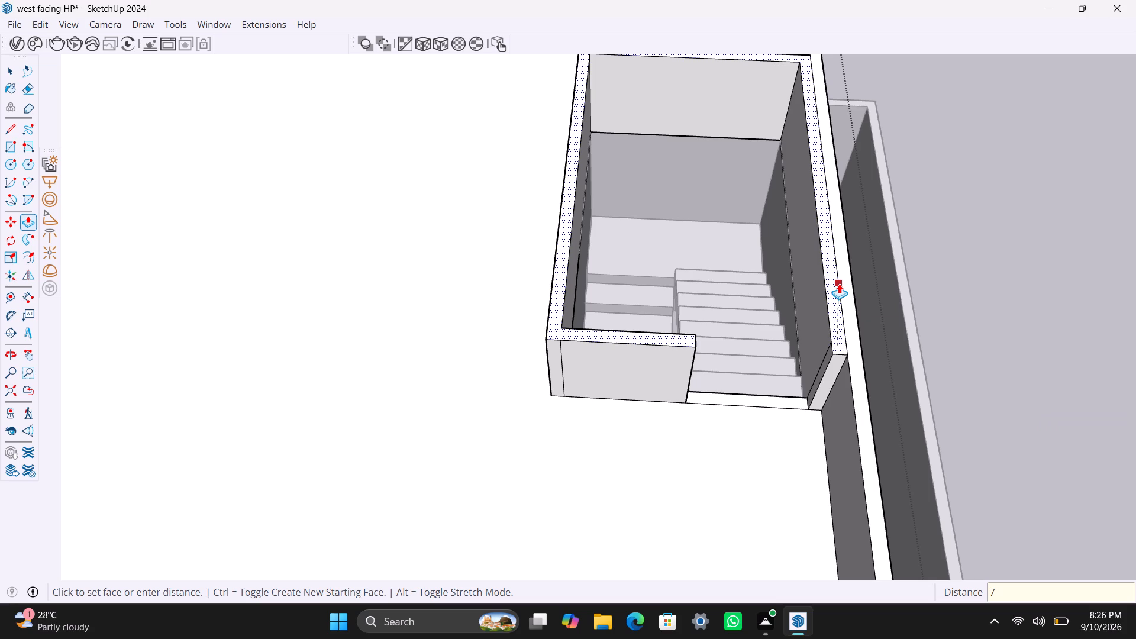
key(BackSpace)
text(10')
key(Return)
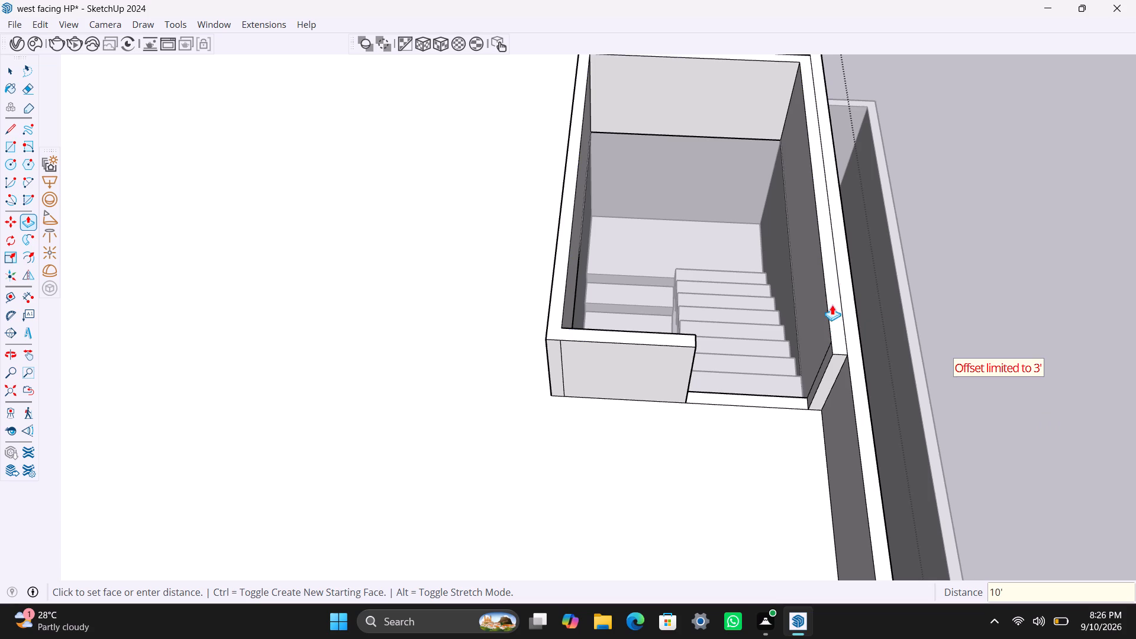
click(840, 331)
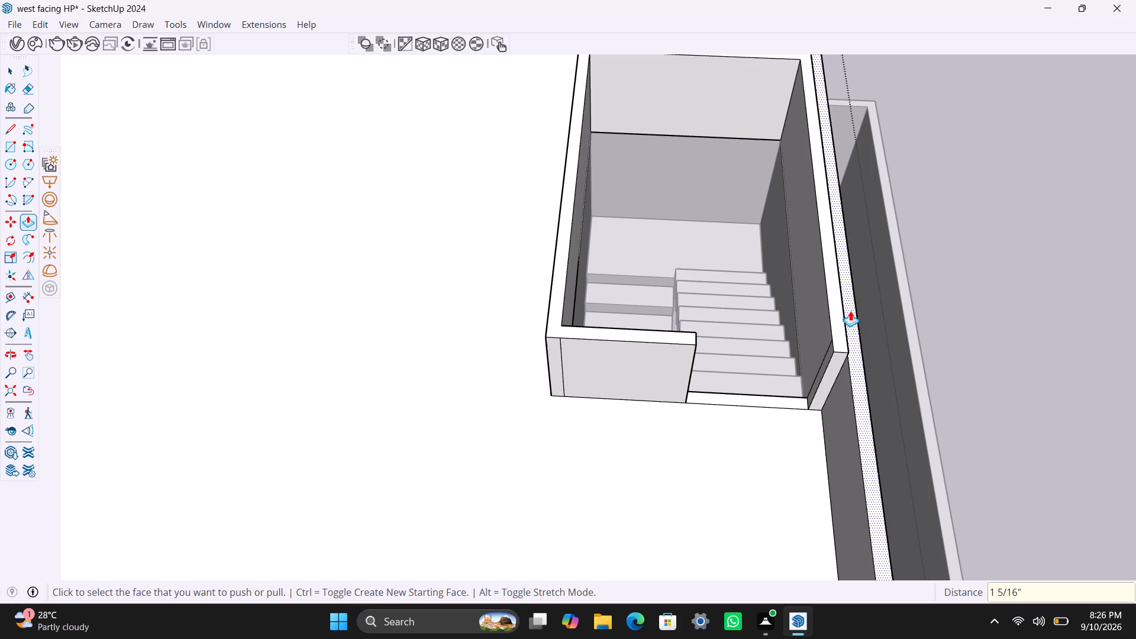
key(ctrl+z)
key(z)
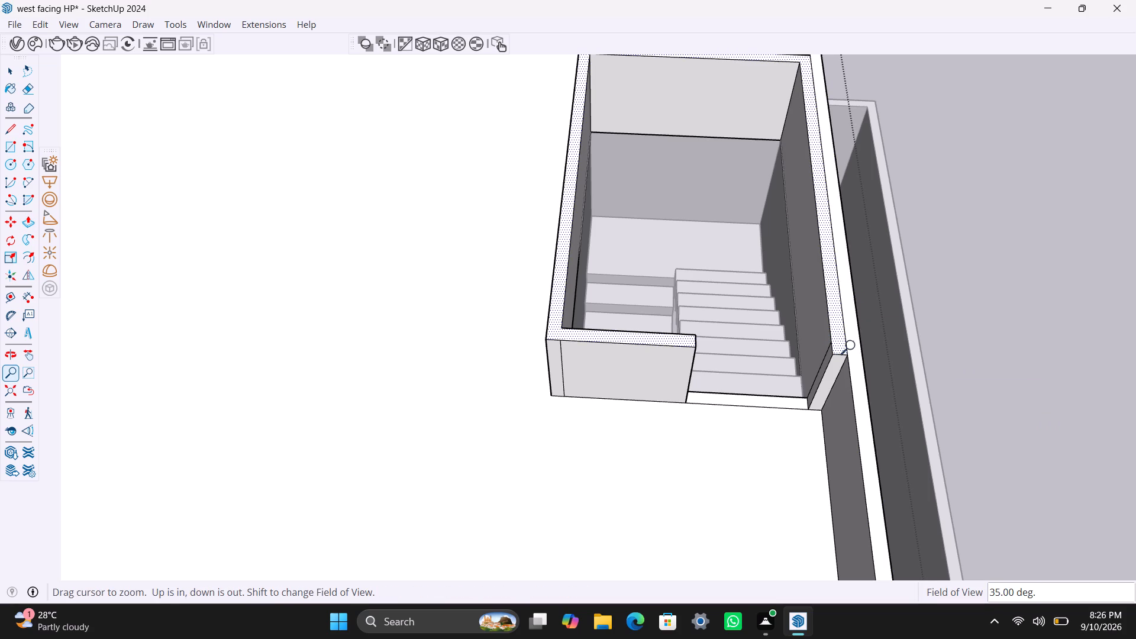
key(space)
Pull the staircase walls' top face up another 7', keeping the doorway gap open, and close the slab group.
click(838, 343)
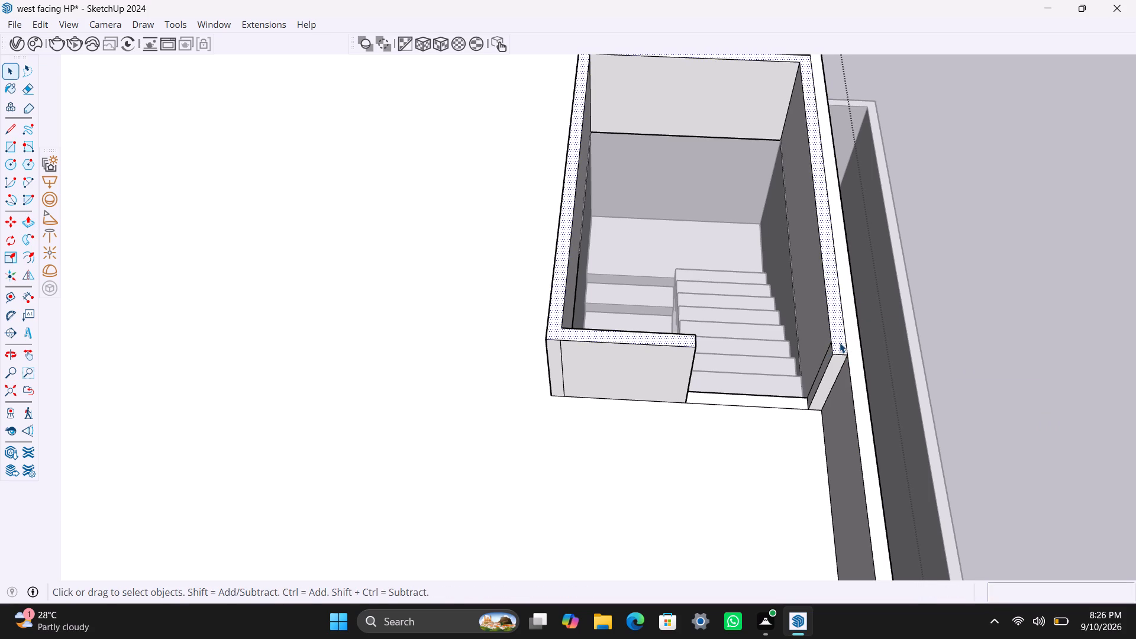
key(p)
drag(840, 343, 843, 330)
text(7')
key(Return)
key(space)
click(970, 330)
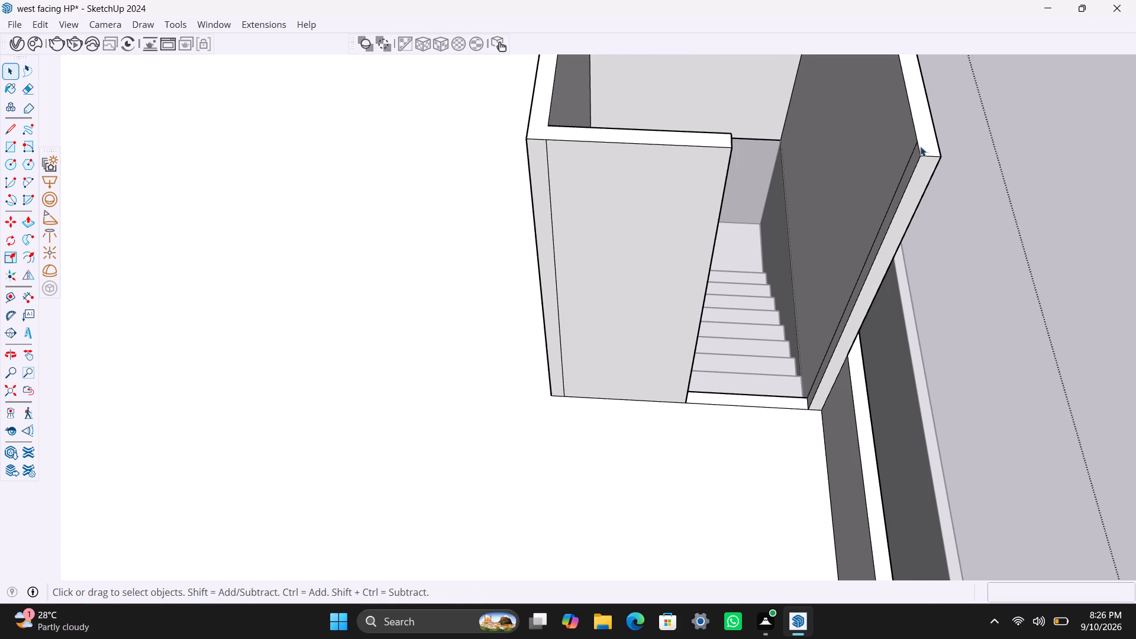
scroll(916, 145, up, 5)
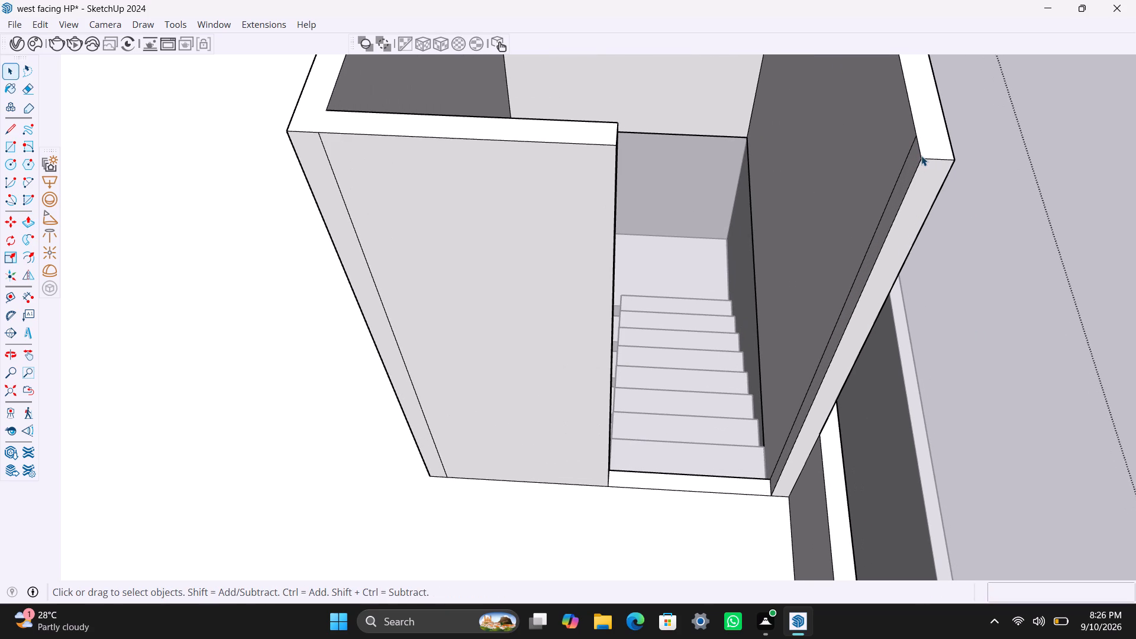
Copy the top edge of the doorway's parapet-side jamb 3' straight down to mark the underside of the lintel.
click(921, 155)
key(m)
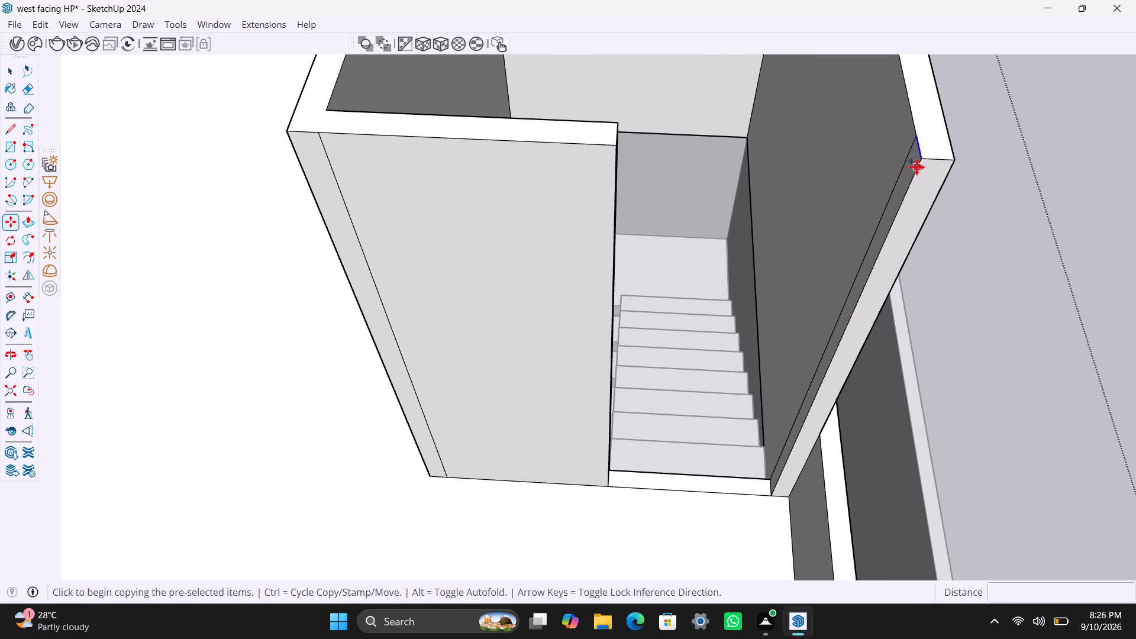
click(919, 160)
key(5)
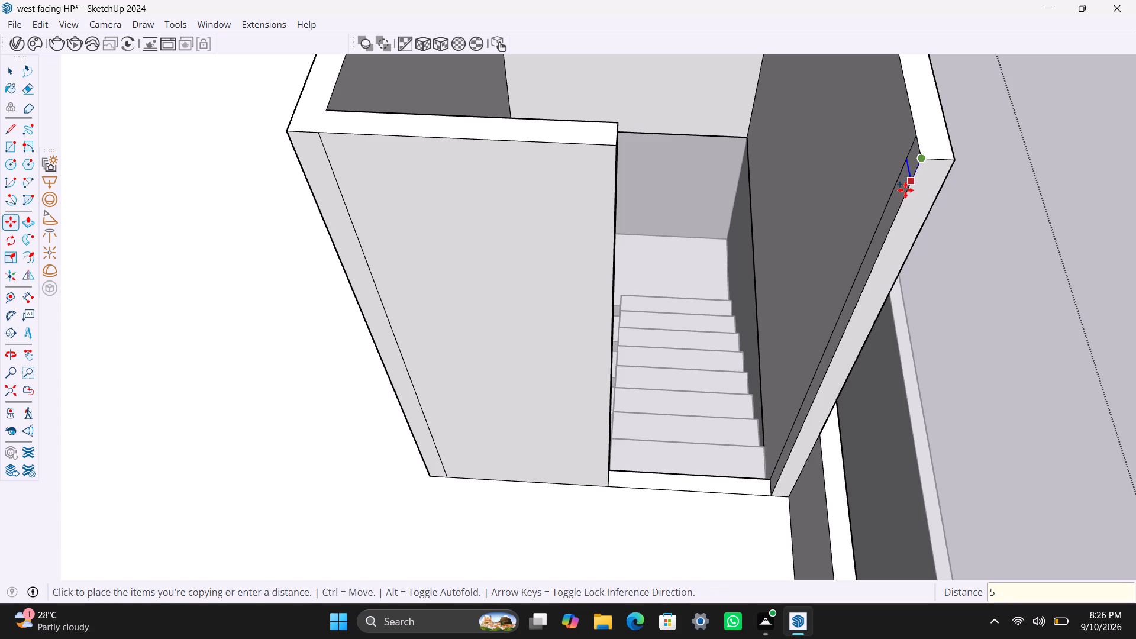
key(BackSpace)
key(4)
key(BackSpace)
text(3')
key(Return)
key(space)
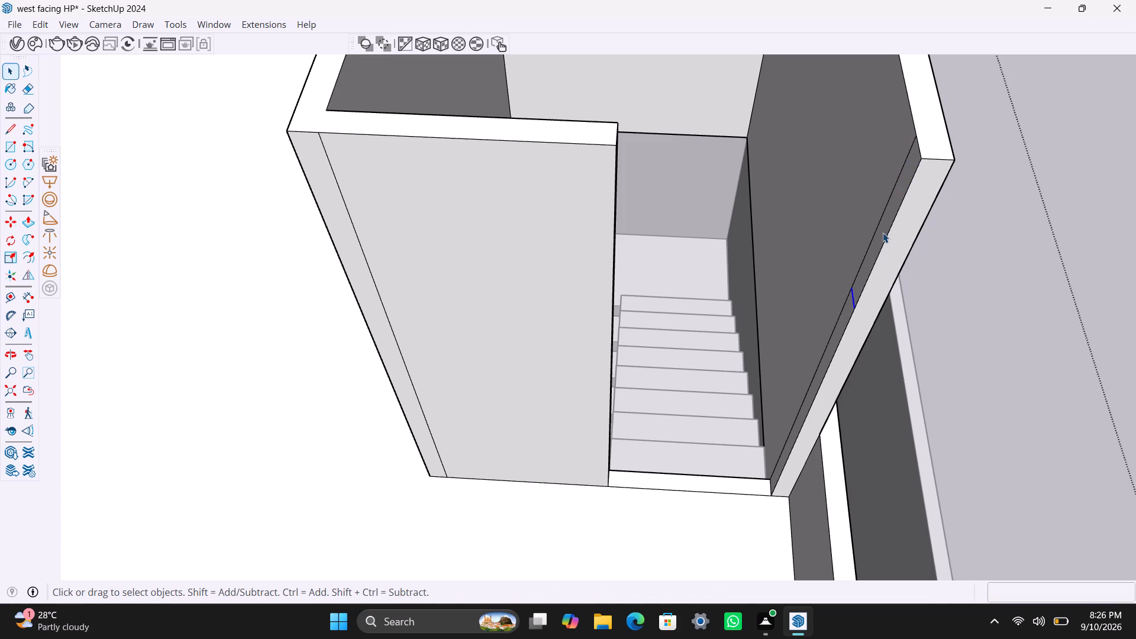
Pull the jamb face above the copied edge across the doorway to the opposite wall end as a lintel, and save the model.
click(883, 232)
key(p)
drag(883, 232, 621, 212)
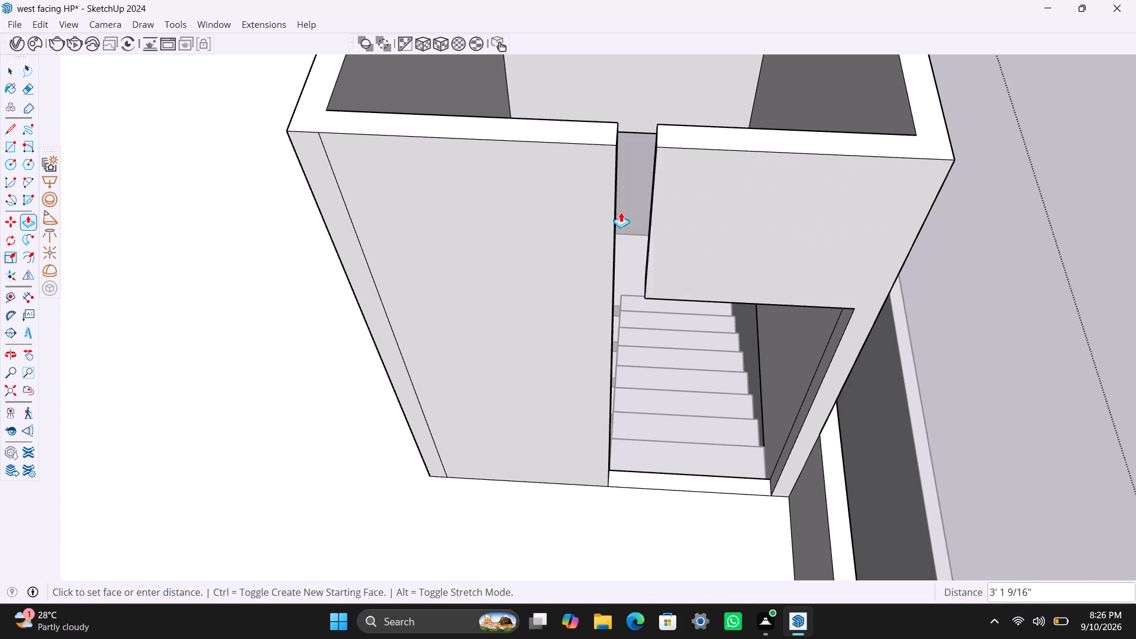
drag(621, 212, 598, 221)
key(ctrl+s)
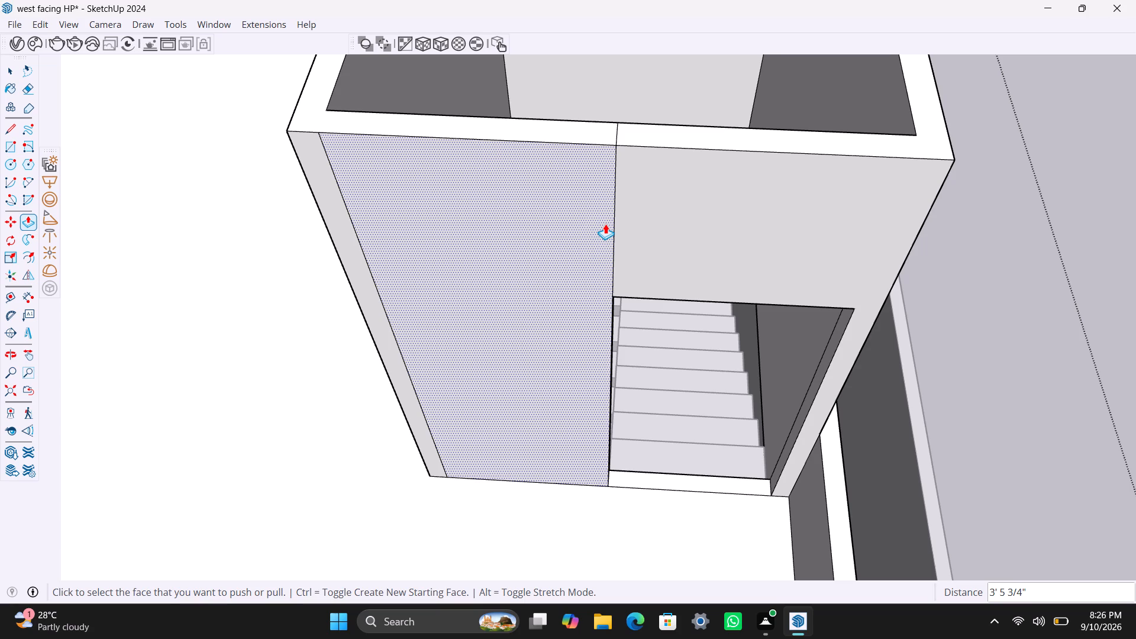
key(space)
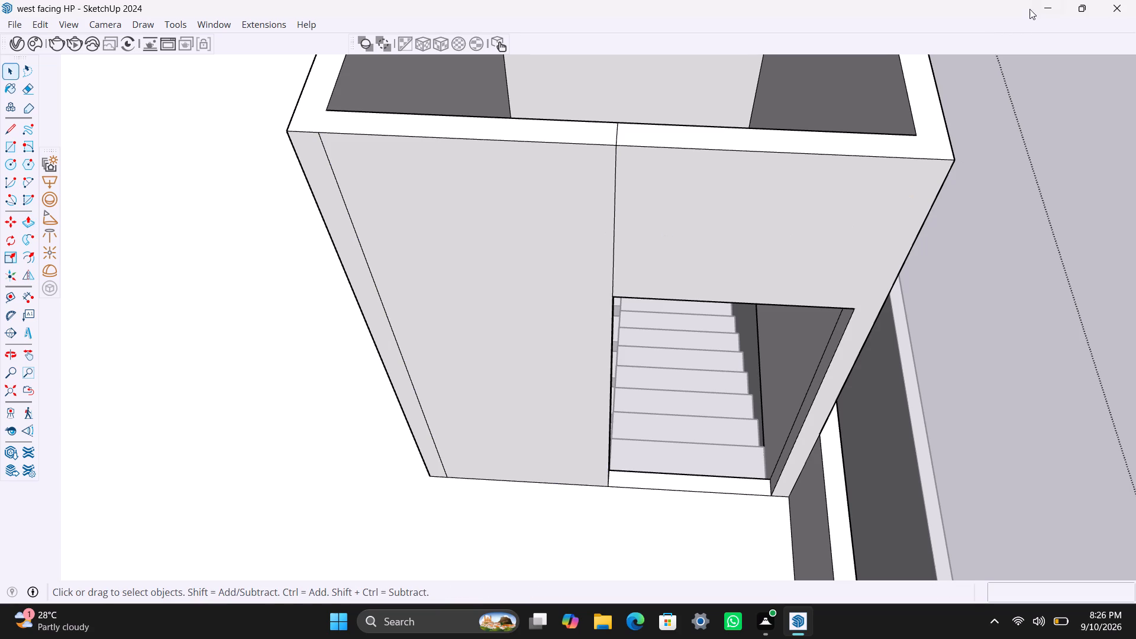
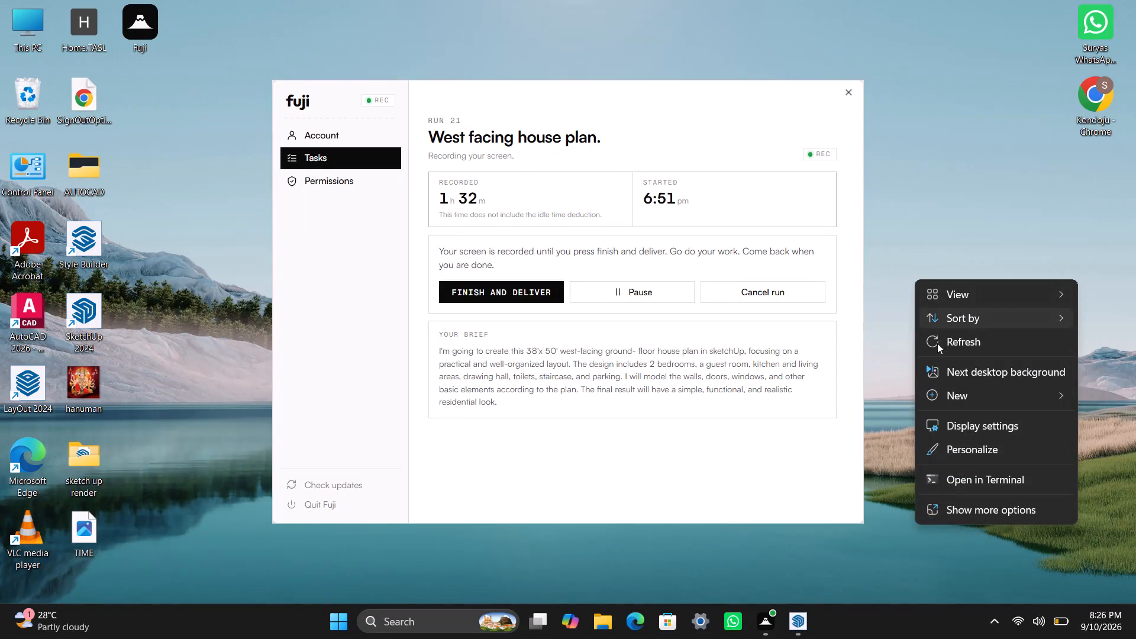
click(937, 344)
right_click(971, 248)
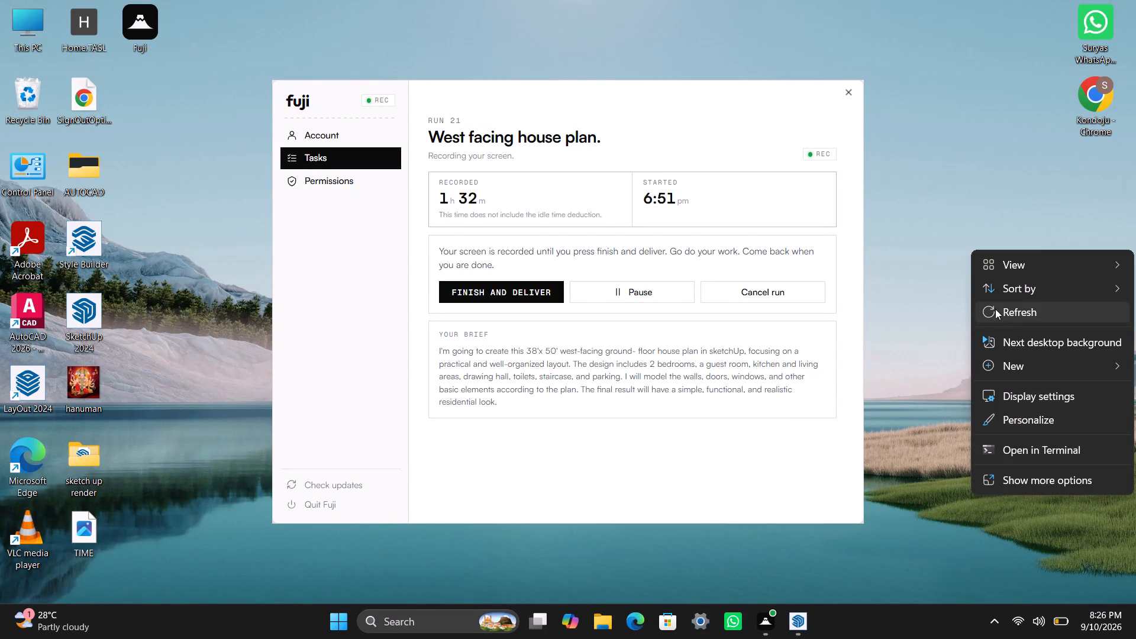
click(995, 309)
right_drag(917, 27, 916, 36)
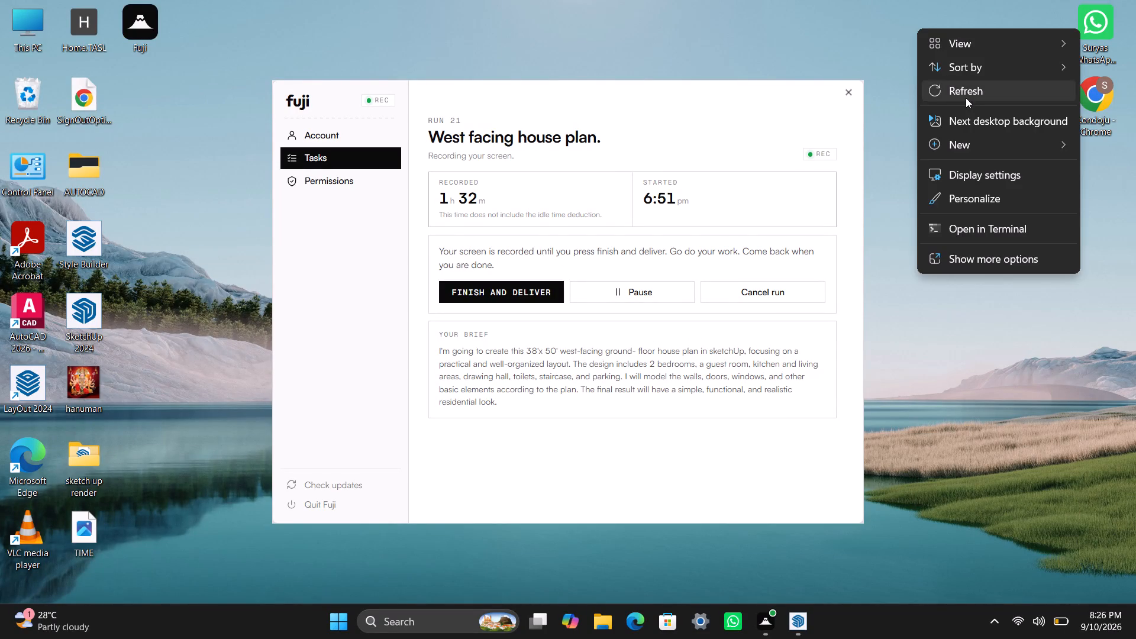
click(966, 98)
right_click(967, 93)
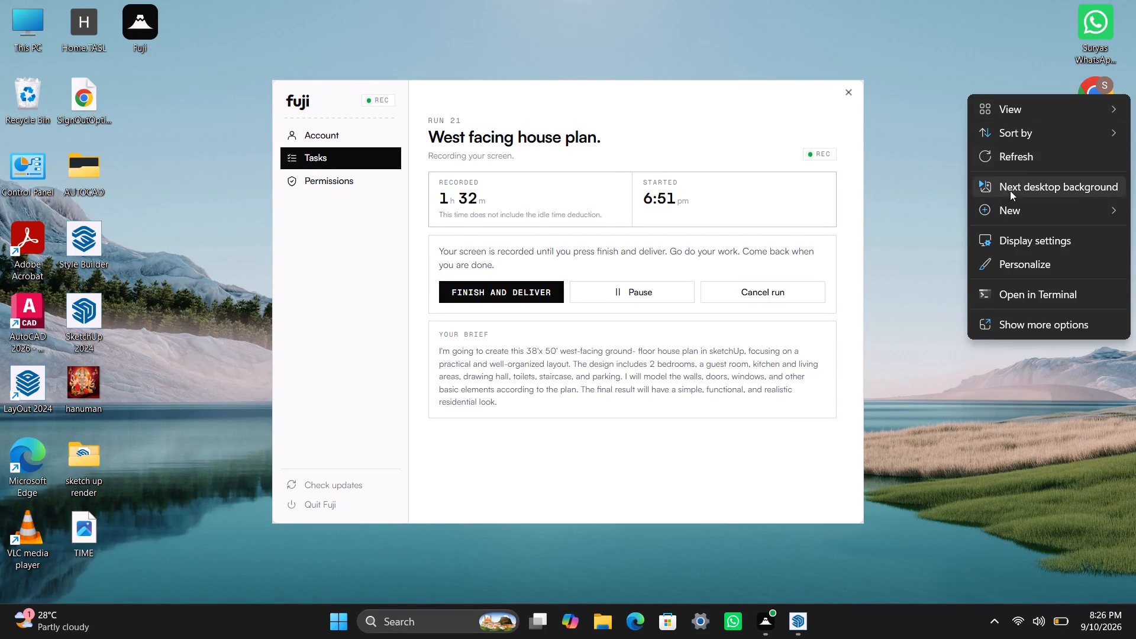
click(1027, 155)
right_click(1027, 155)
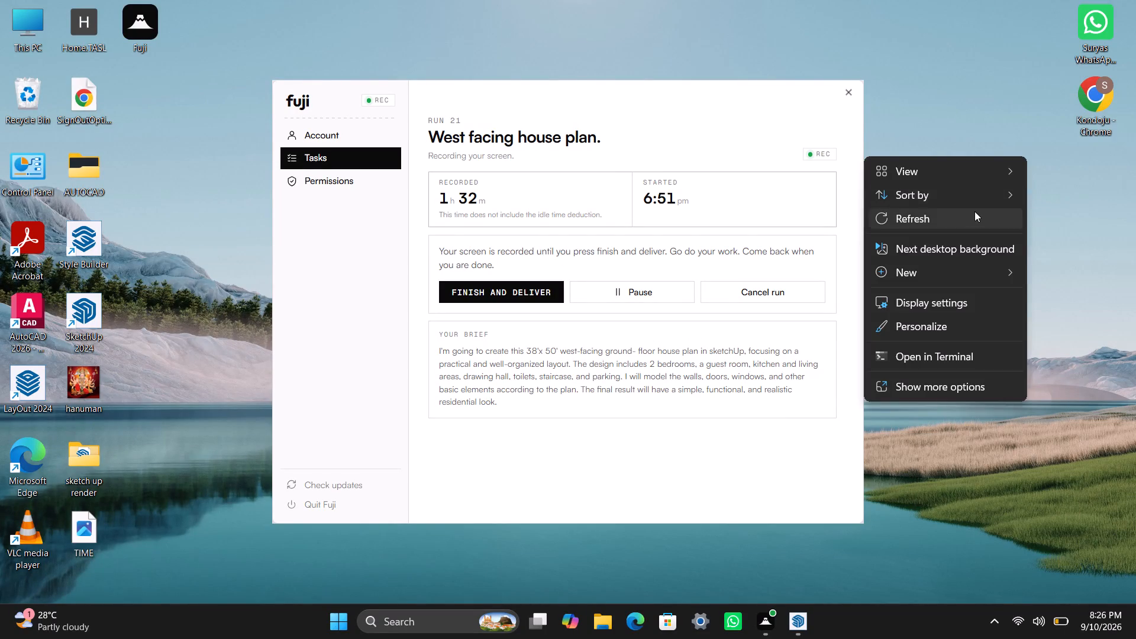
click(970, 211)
Switch back to the west facing HP model in SketchUp, showing the staircase headroom and surrounding roof.
click(794, 637)
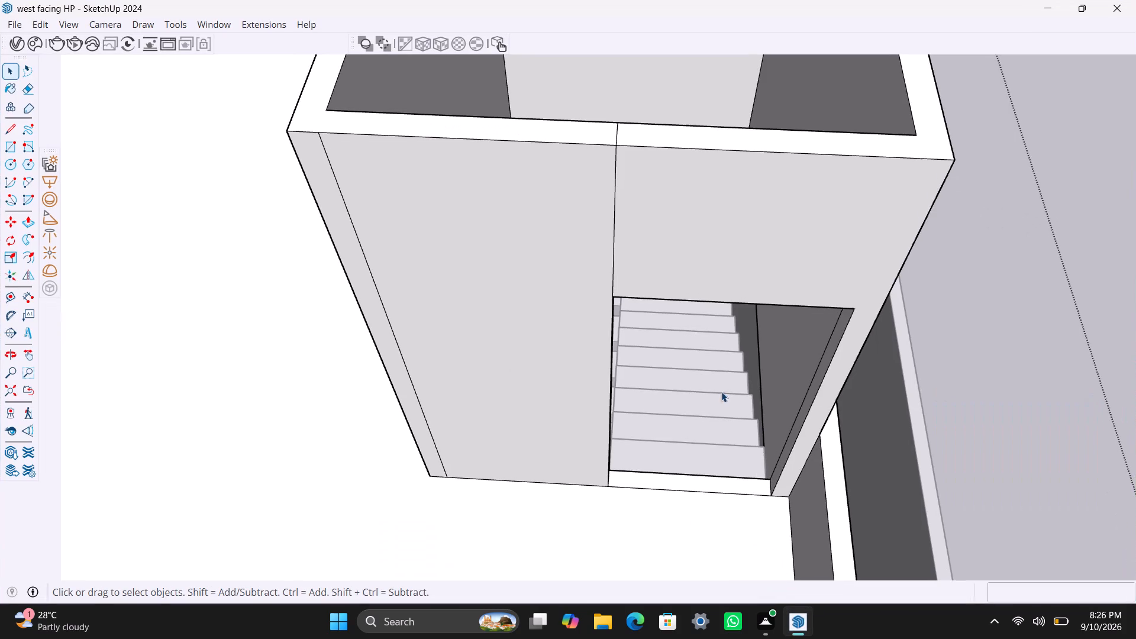
scroll(643, 251, down, 5)
scroll(726, 284, down, 5)
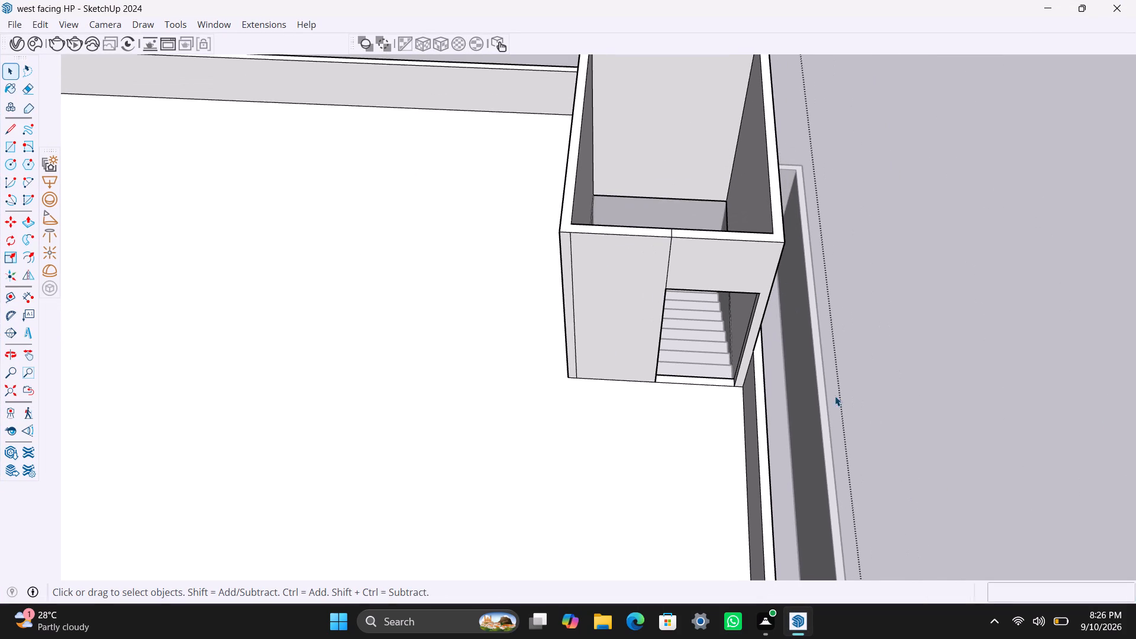
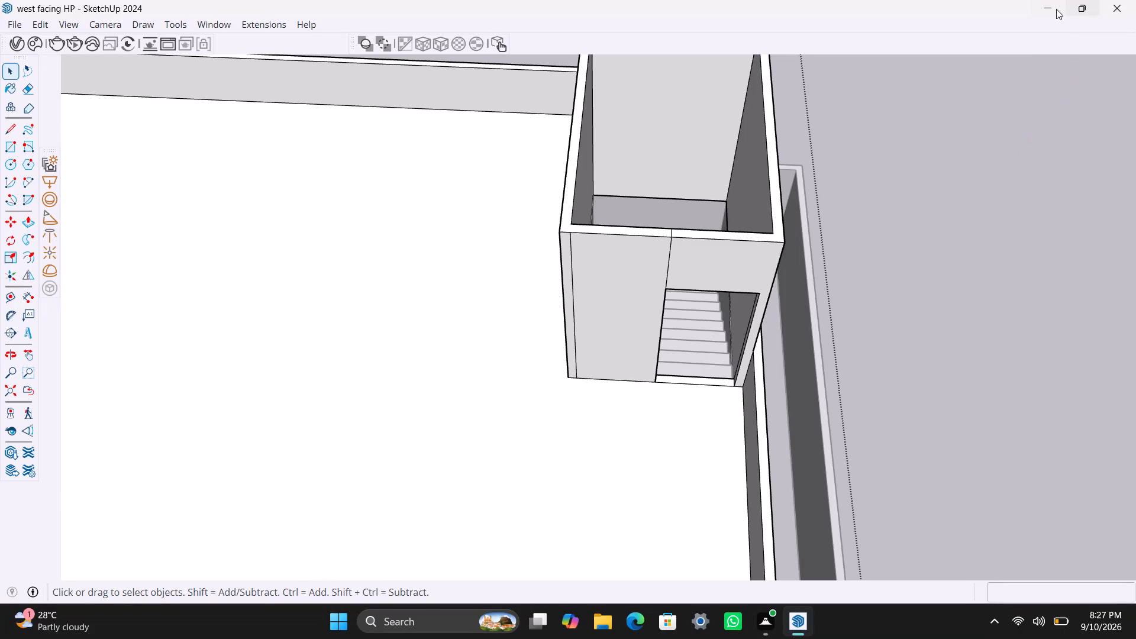
Draw a rectangle over the open top of the staircase headroom, from one outer wall corner to the opposite one.
scroll(877, 380, down, 5)
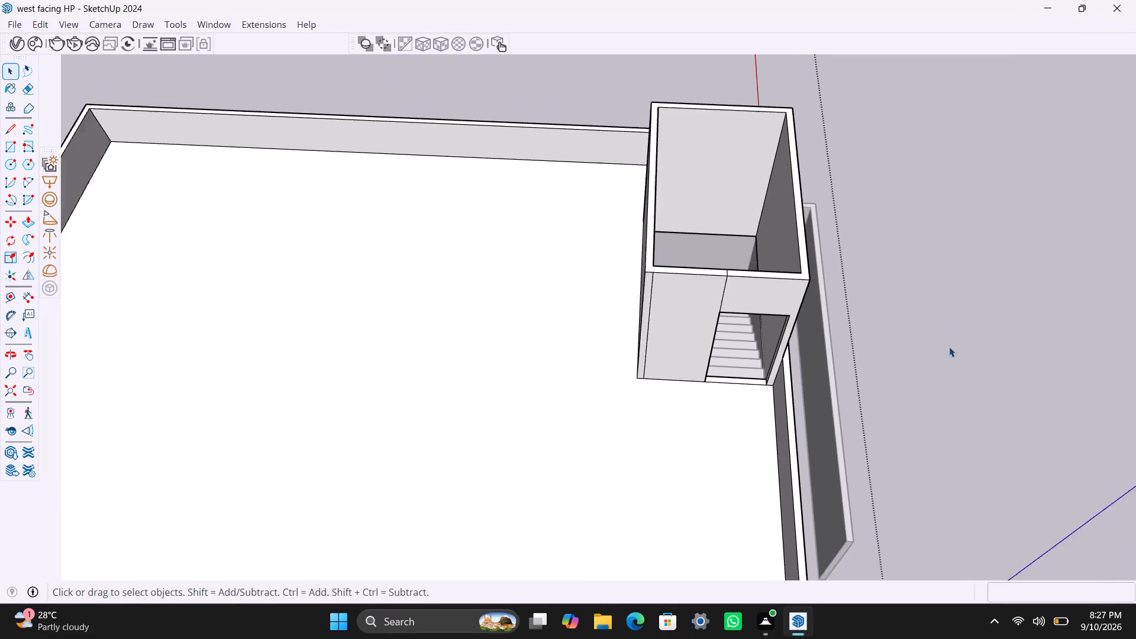
middle_drag(942, 348, 966, 329)
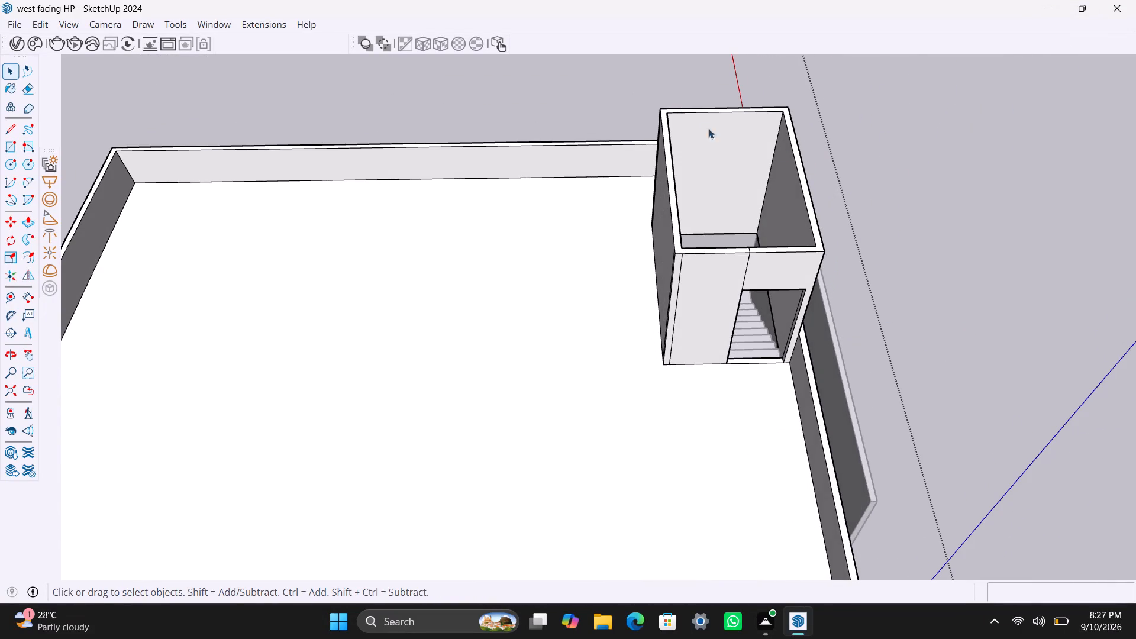
click(912, 176)
key(r)
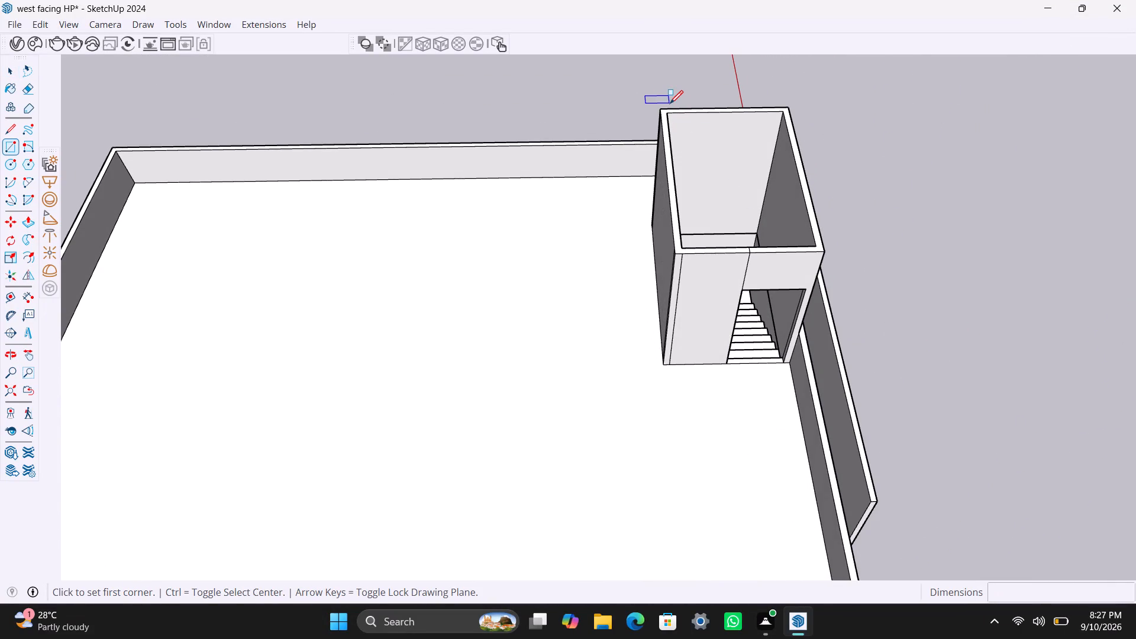
click(657, 106)
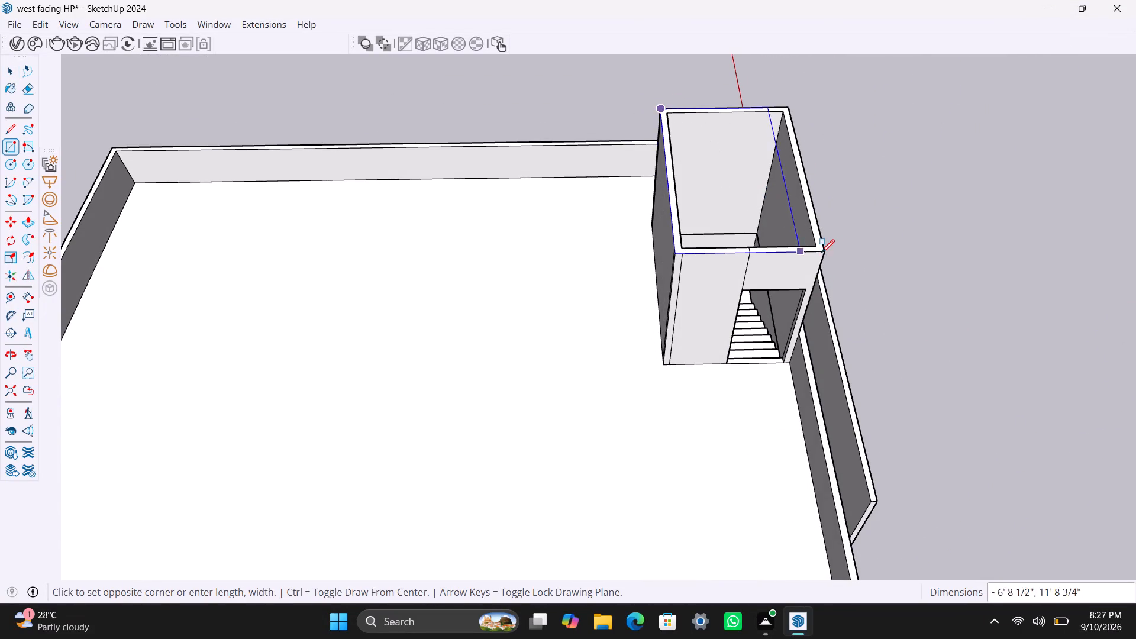
click(824, 251)
key(space)
Make the new rectangle on top of the headroom, with its edges, into a group.
triple_click(782, 234)
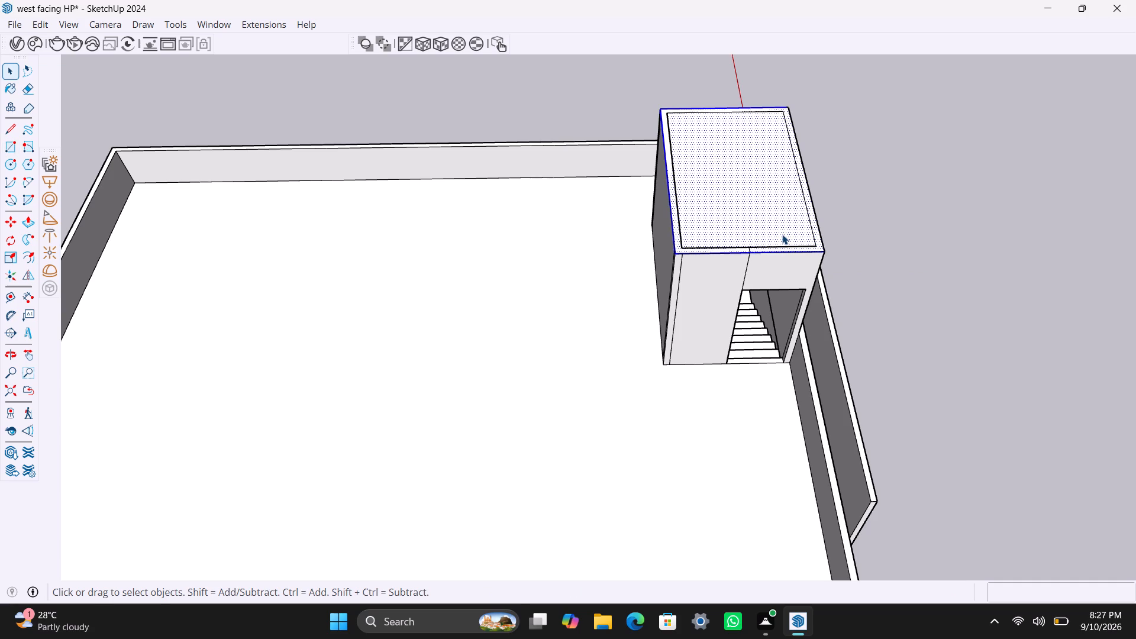
right_drag(775, 247, 772, 252)
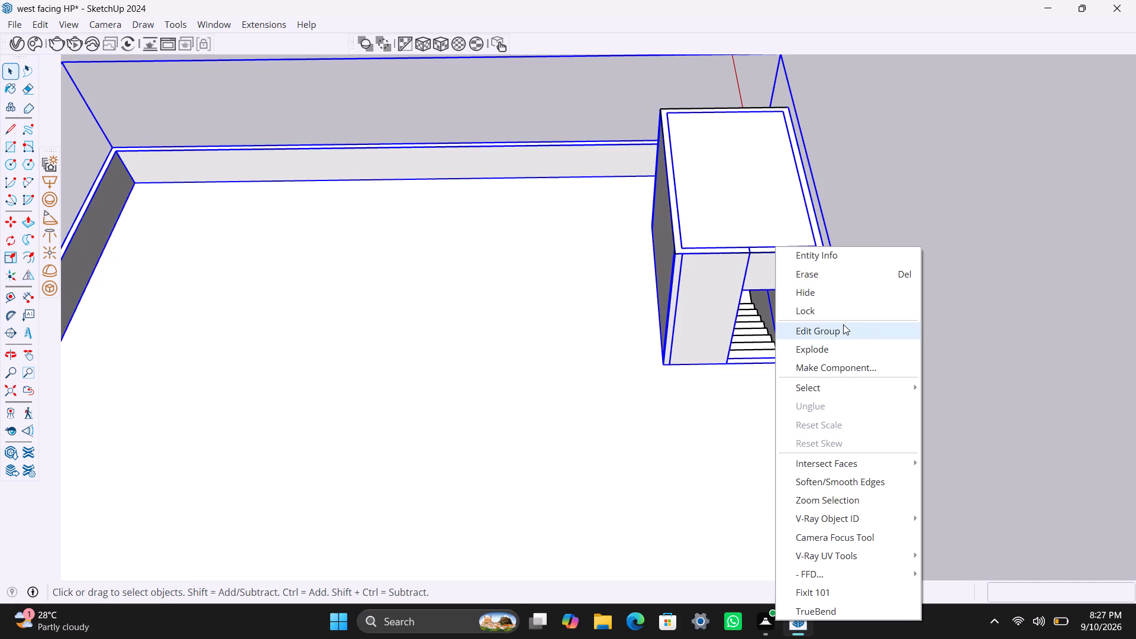
click(970, 216)
key(space)
key(space)
double_click(795, 218)
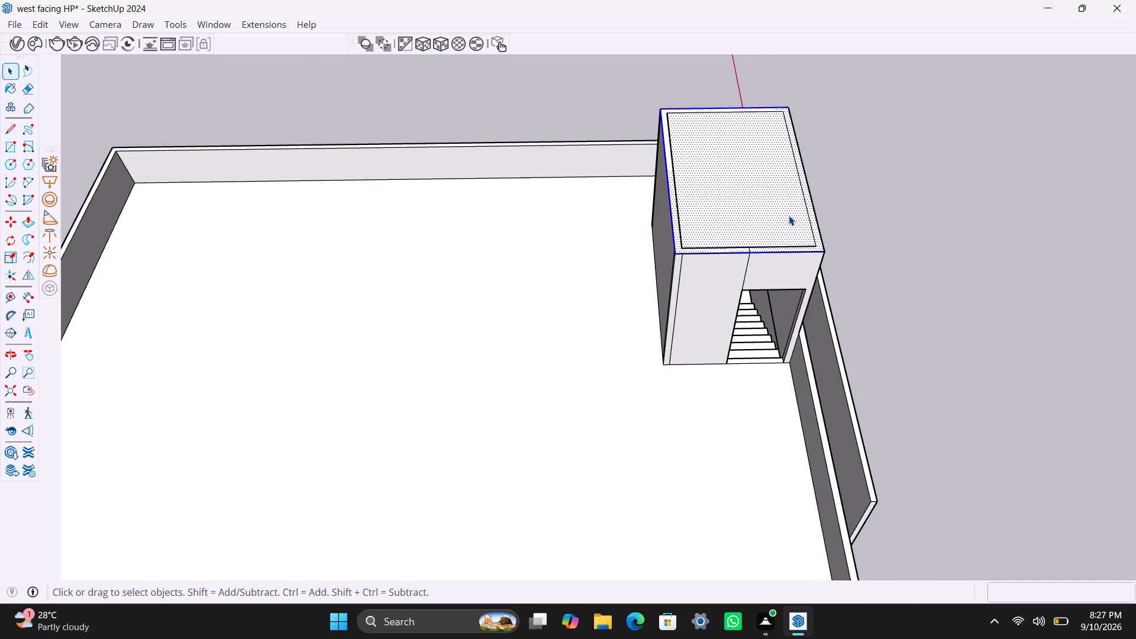
right_click(789, 215)
click(847, 359)
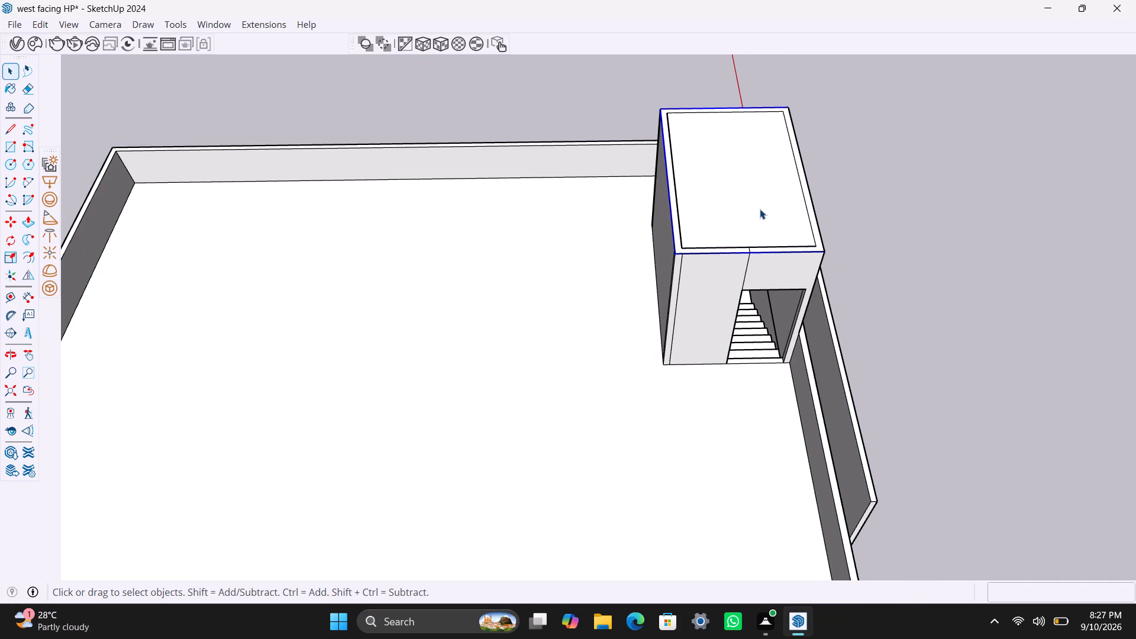
Open the rectangle's group and Push/Pull its face up 6" to form the headroom roof slab.
click(760, 209)
triple_click(759, 204)
click(759, 202)
key(p)
click(759, 202)
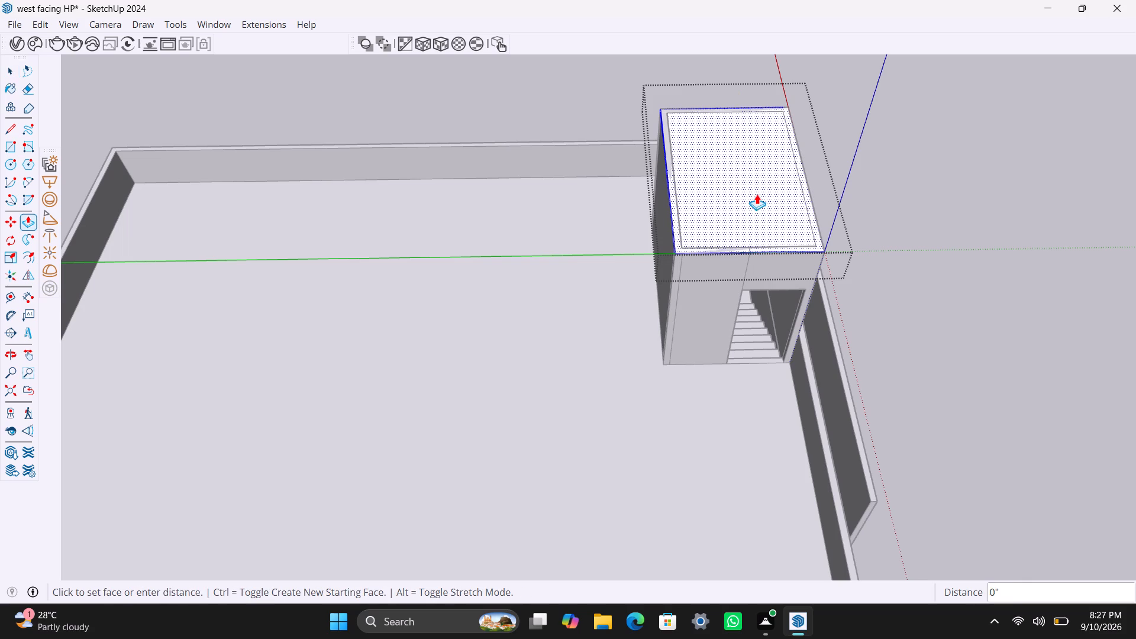
text(6")
key(Return)
key(space)
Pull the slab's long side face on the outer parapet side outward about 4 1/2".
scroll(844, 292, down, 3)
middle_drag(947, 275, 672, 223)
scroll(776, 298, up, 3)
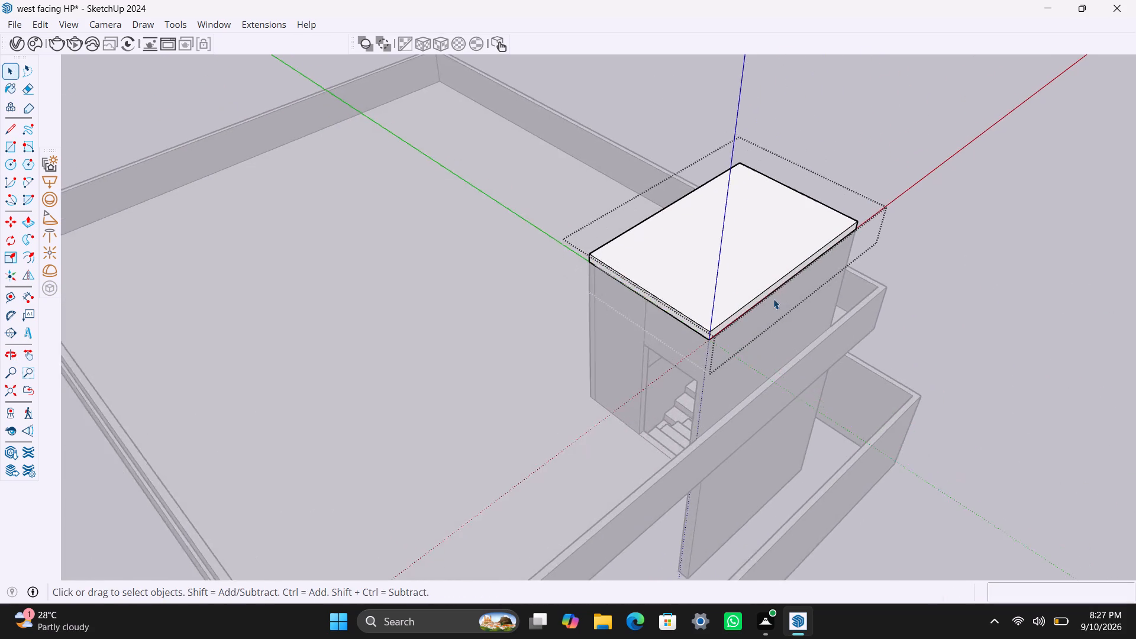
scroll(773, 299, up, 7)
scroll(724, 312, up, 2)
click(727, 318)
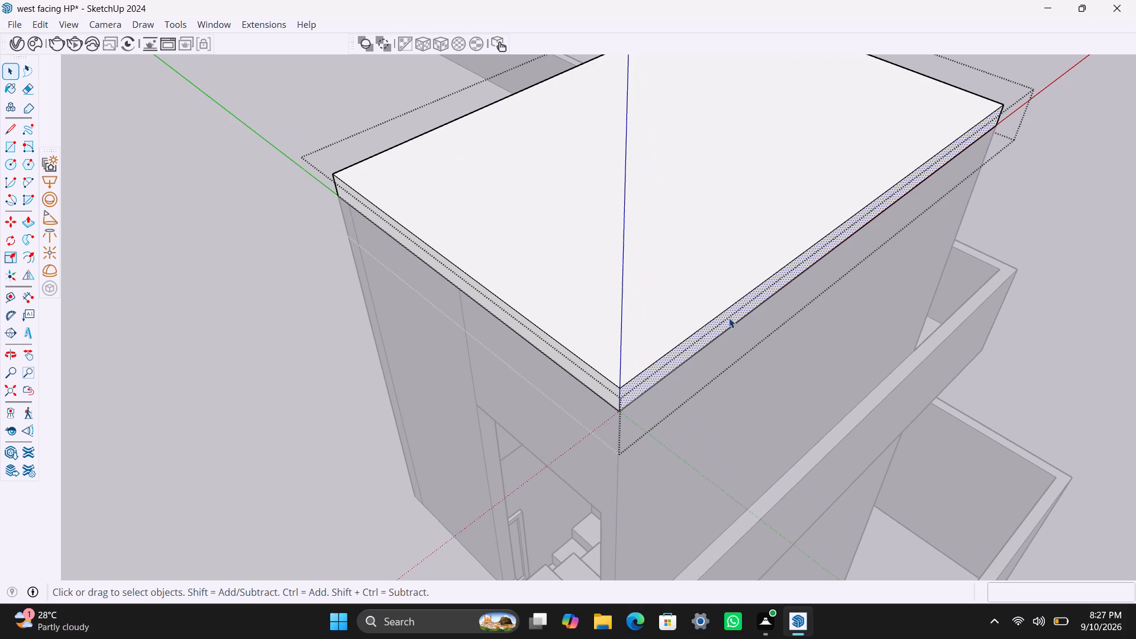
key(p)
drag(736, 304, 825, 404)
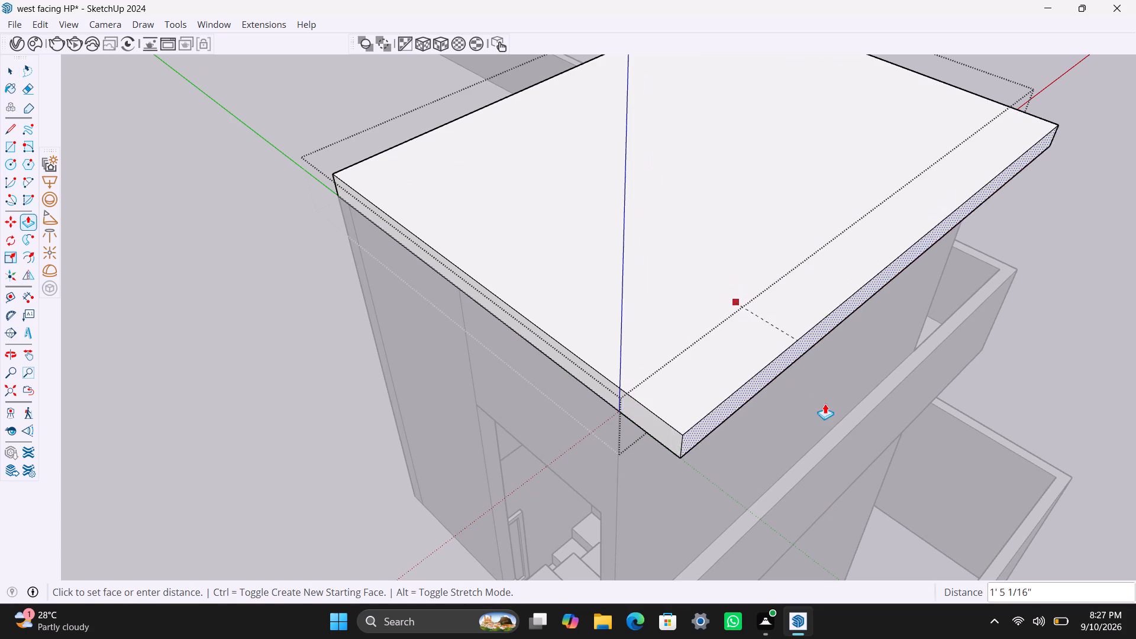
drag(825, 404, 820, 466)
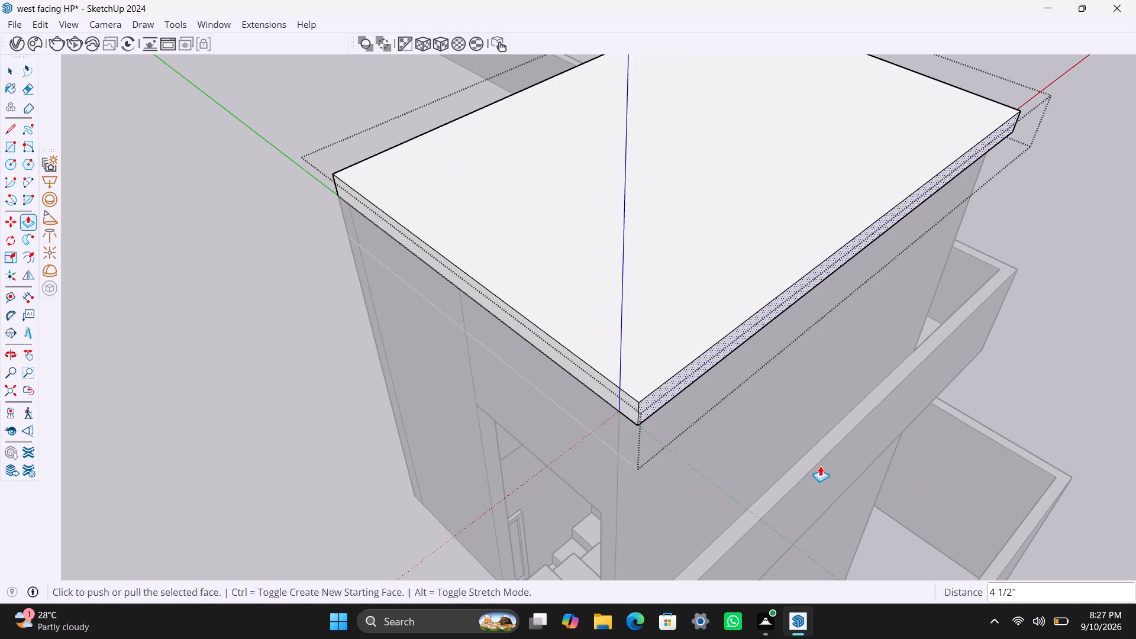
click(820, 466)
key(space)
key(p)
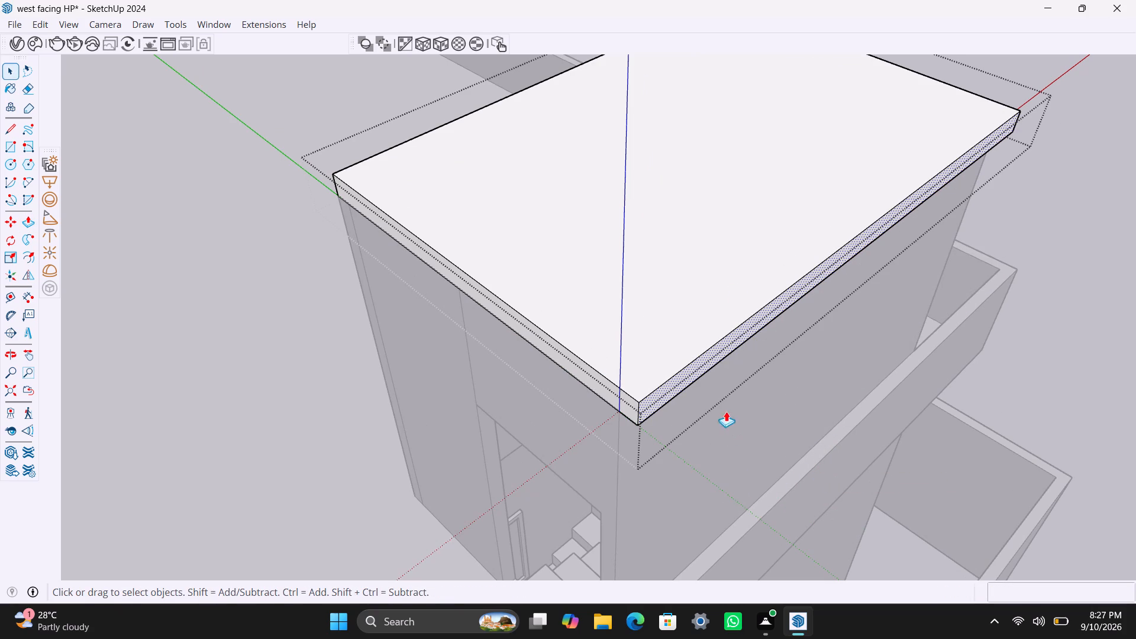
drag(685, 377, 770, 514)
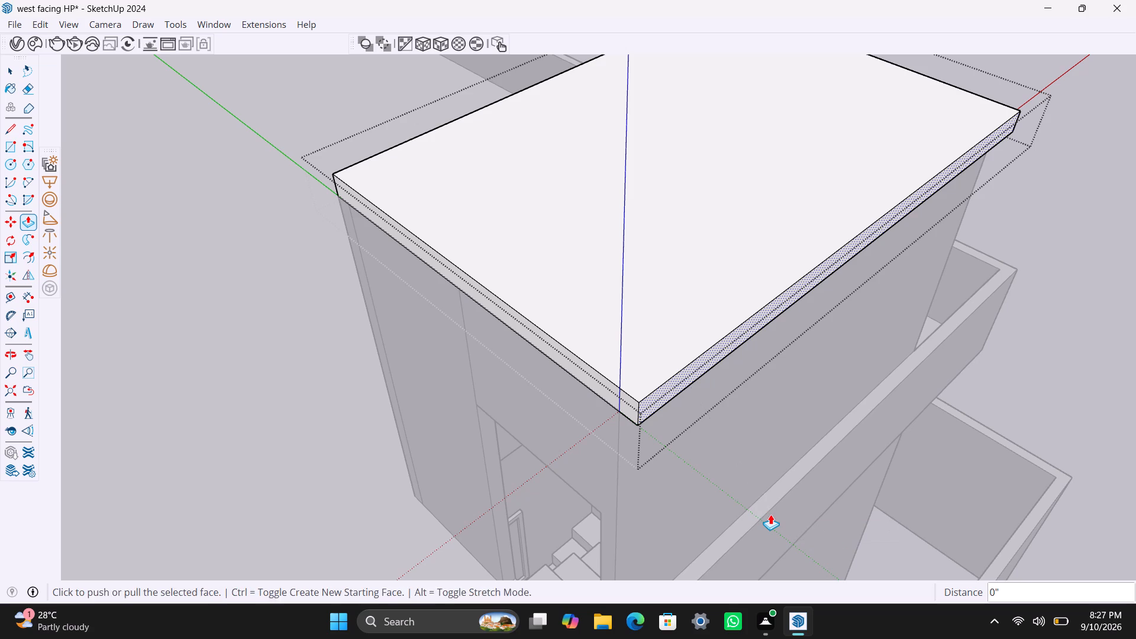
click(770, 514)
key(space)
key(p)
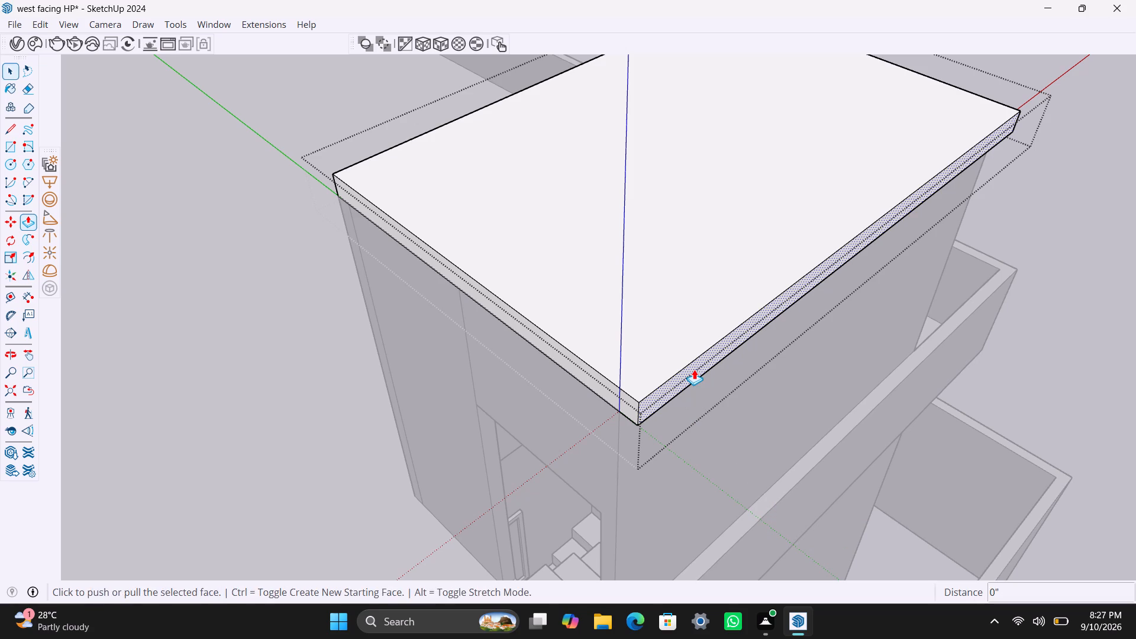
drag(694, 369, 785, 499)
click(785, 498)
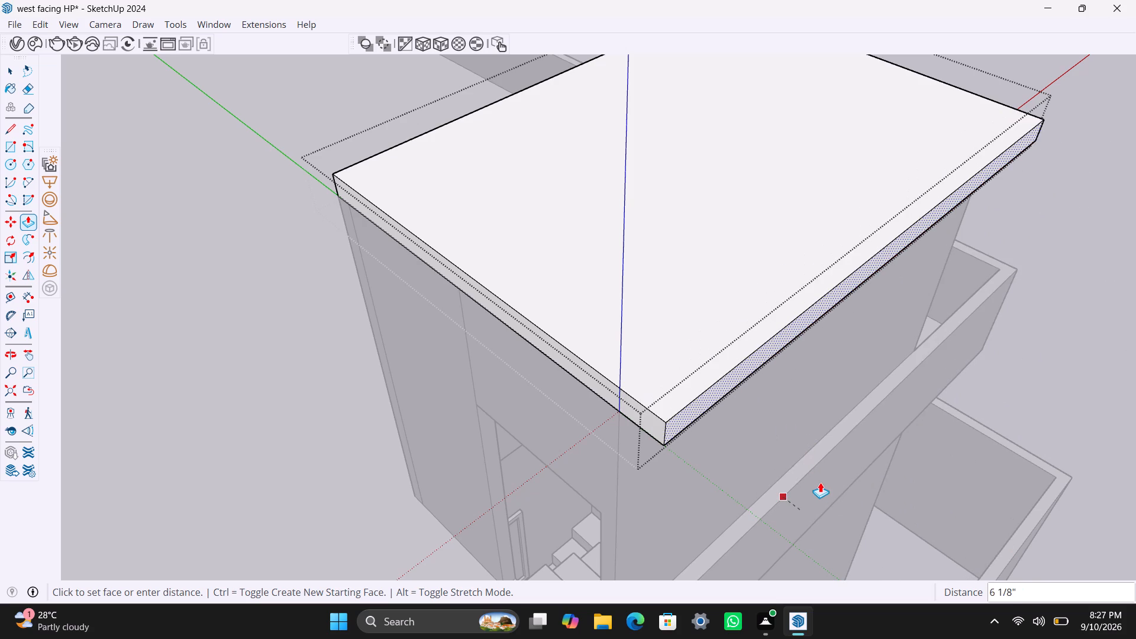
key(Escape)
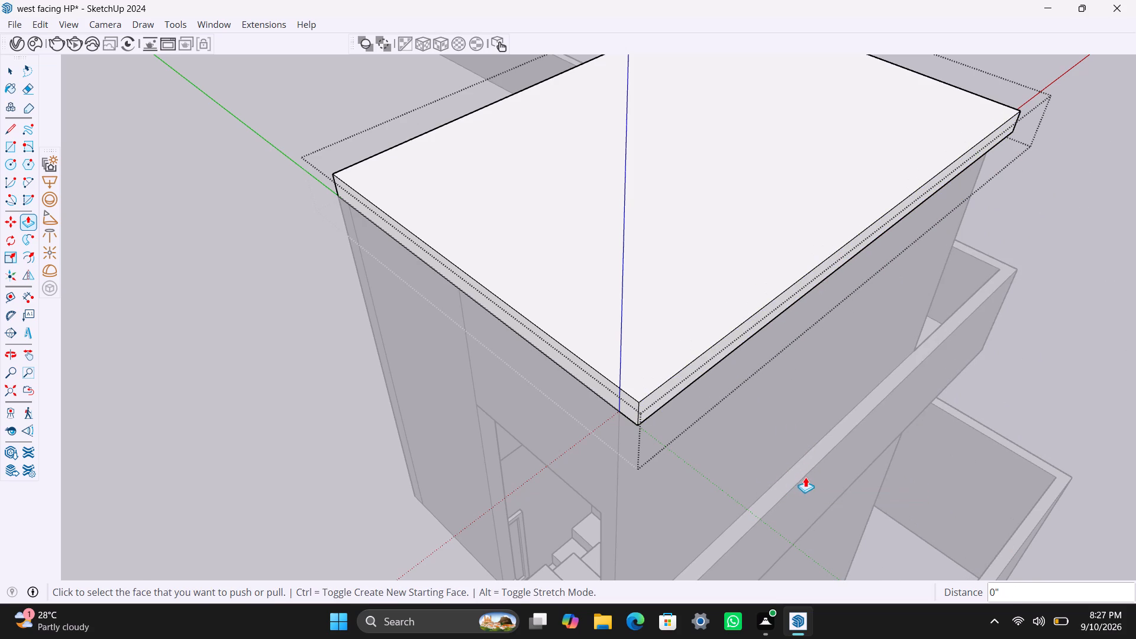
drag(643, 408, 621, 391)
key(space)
Pull the slab's edge face above the doorway outward 2' as an overhang.
scroll(621, 375, down, 4)
middle_drag(618, 374, 854, 262)
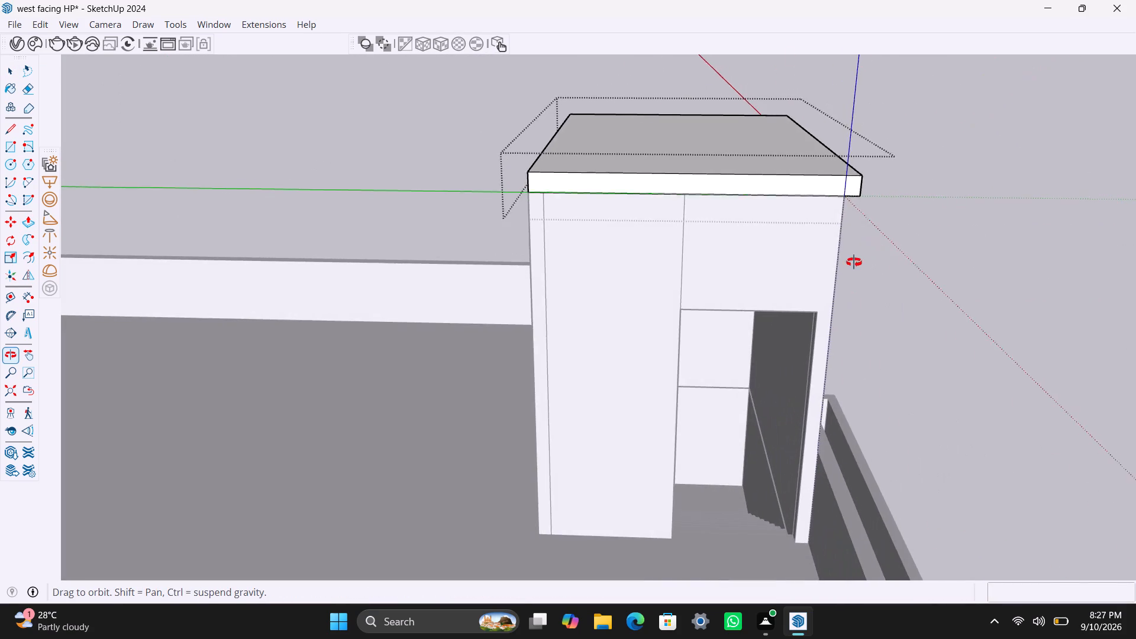
middle_drag(854, 262, 885, 264)
scroll(724, 213, up, 2)
click(709, 198)
key(p)
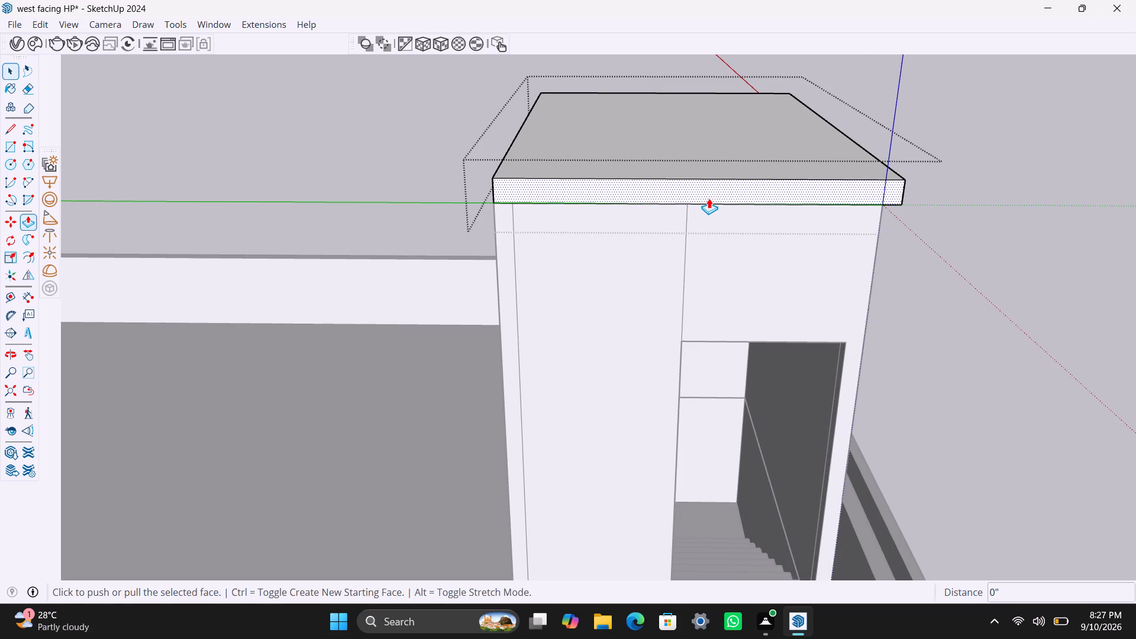
click(709, 198)
text(2')
key(Return)
key(space)
Pull the slab's long edge face on the open roof side outward 2'.
scroll(551, 216, down, 5)
middle_drag(566, 244, 651, 245)
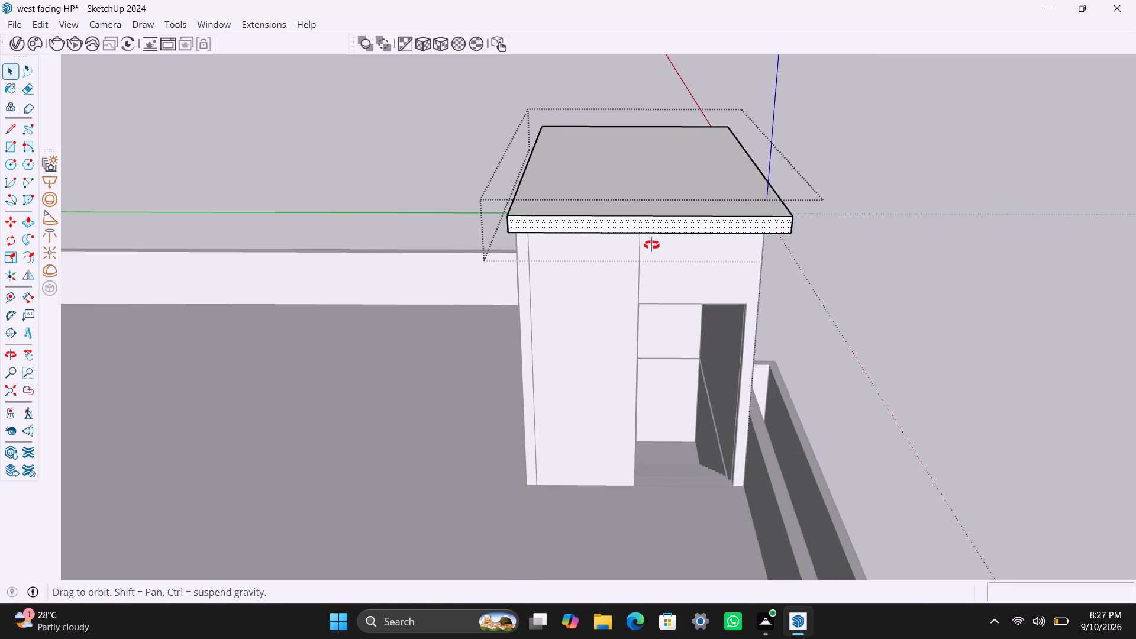
middle_drag(651, 245, 882, 217)
scroll(764, 177, up, 2)
click(764, 177)
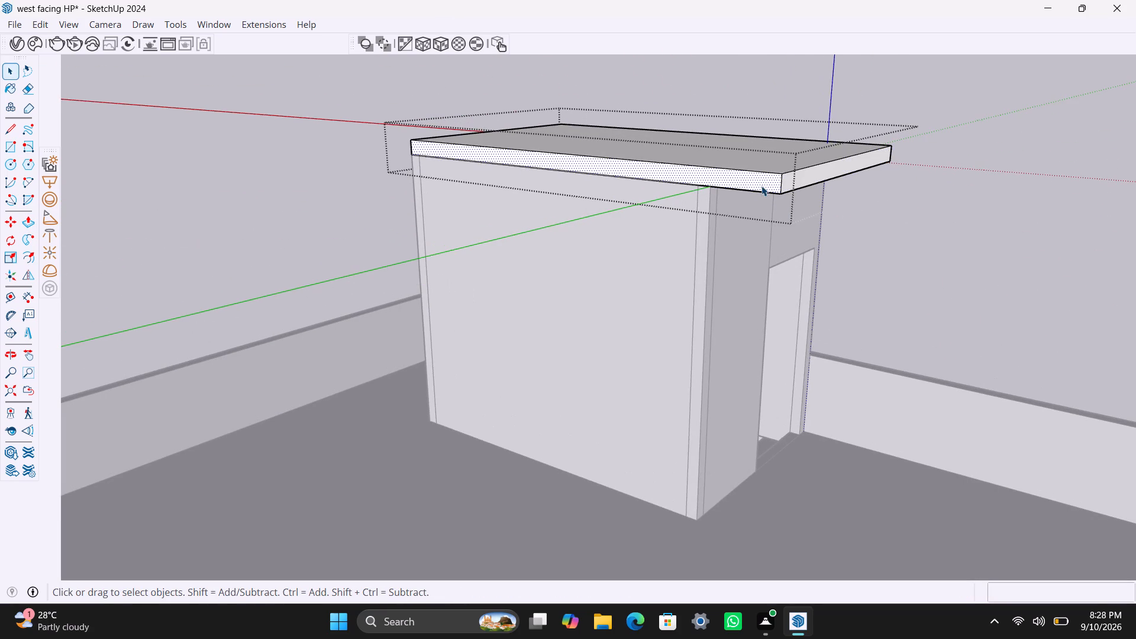
key(p)
click(763, 185)
text(2')
key(Return)
key(space)
Push the slab's long outer edge back flush with the headroom wall, and pull it outward 2'.
scroll(950, 325, down, 3)
middle_drag(1006, 341, 762, 324)
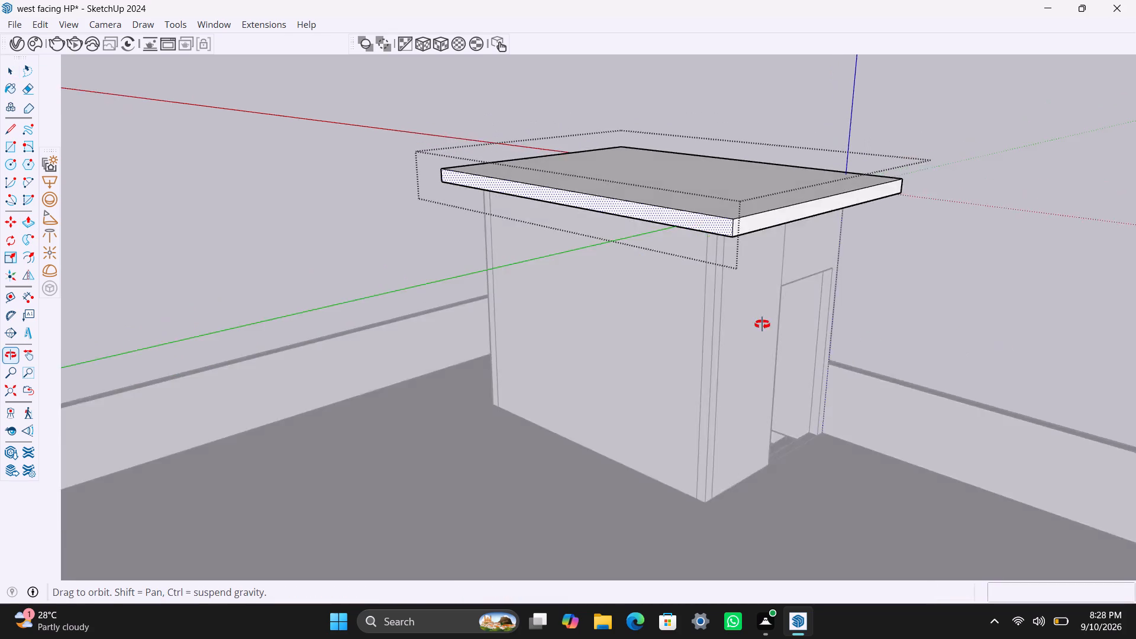
middle_drag(762, 324, 376, 368)
scroll(713, 264, up, 2)
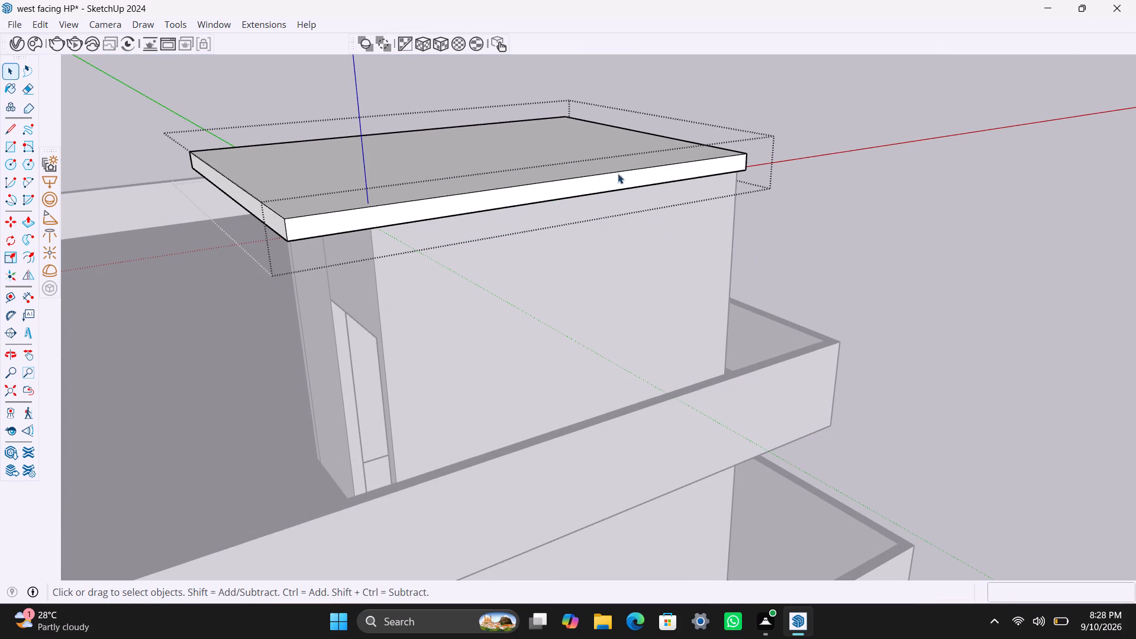
click(544, 195)
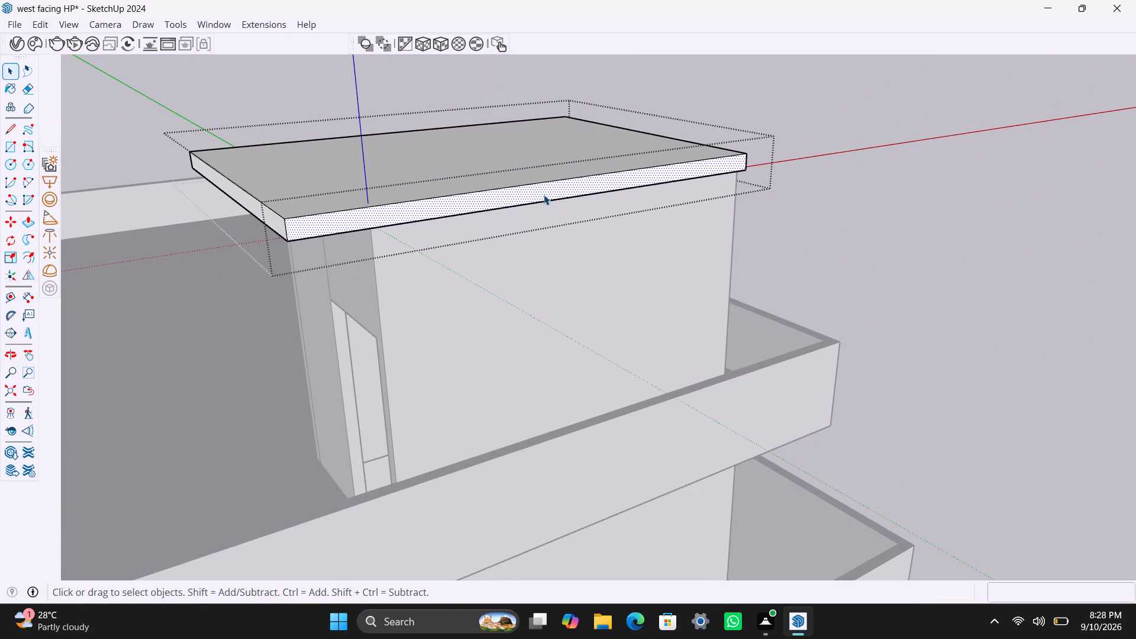
key(p)
click(544, 195)
drag(523, 225, 516, 238)
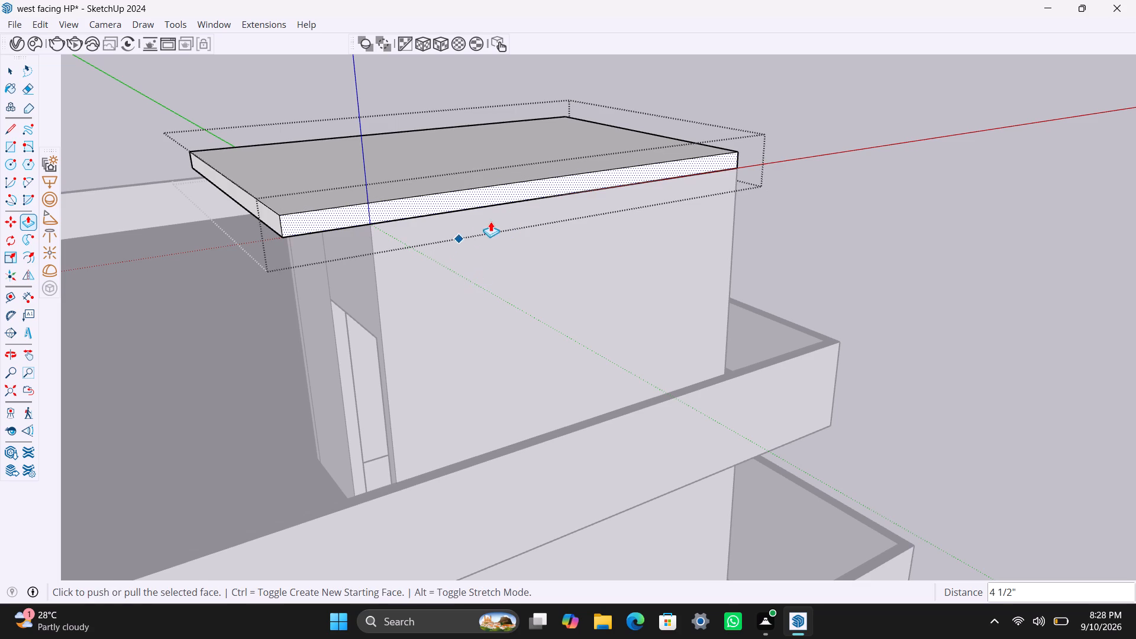
scroll(488, 218, down, 1)
scroll(488, 218, up, 1)
click(495, 196)
text(2')
key(Return)
key(space)
Pull the slab's remaining short edge face, opposite the doorway side, outward 2'.
scroll(770, 216, down, 5)
middle_drag(908, 260, 317, 232)
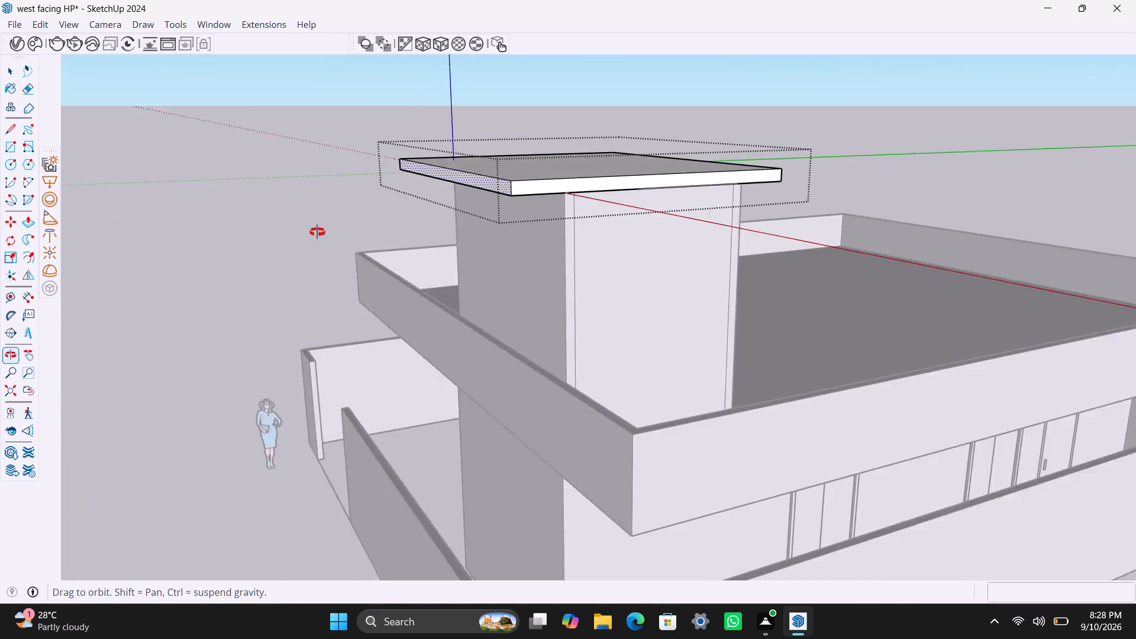
middle_drag(317, 232, 321, 233)
scroll(603, 205, up, 3)
click(563, 176)
key(p)
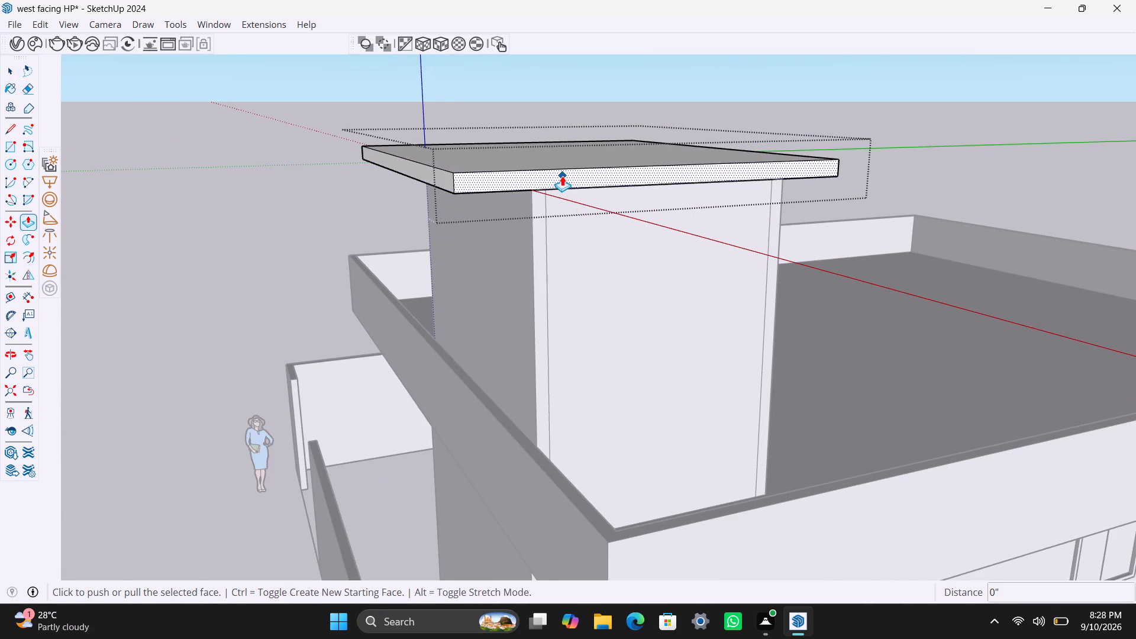
click(562, 176)
text(2')
key(Return)
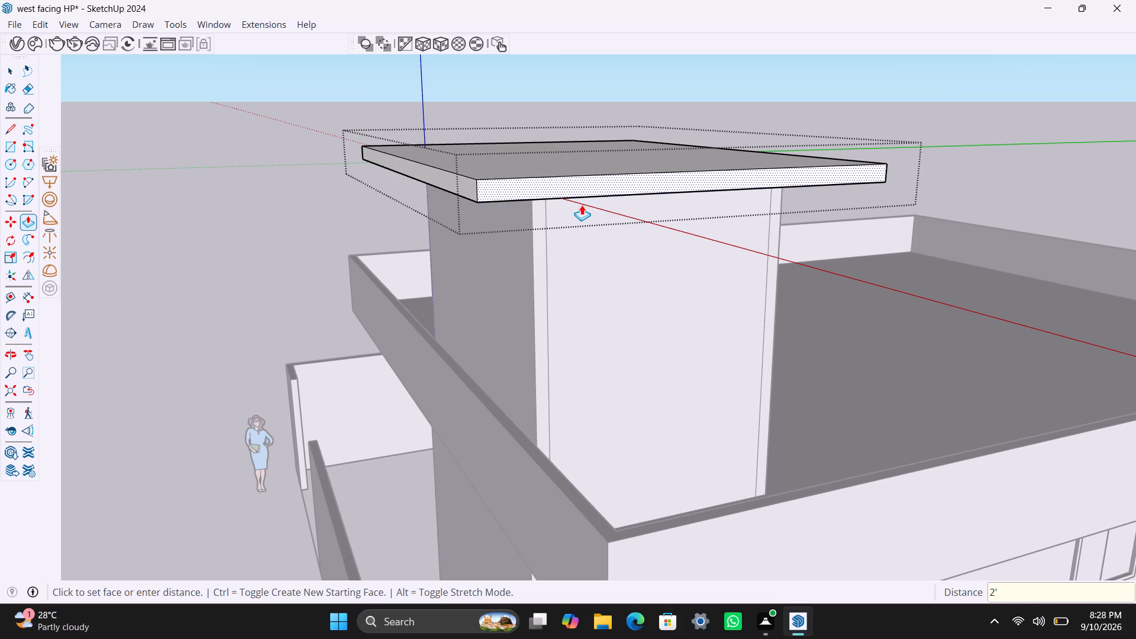
Save the model and finish editing the headroom roof slab group.
key(ctrl+s)
key(space)
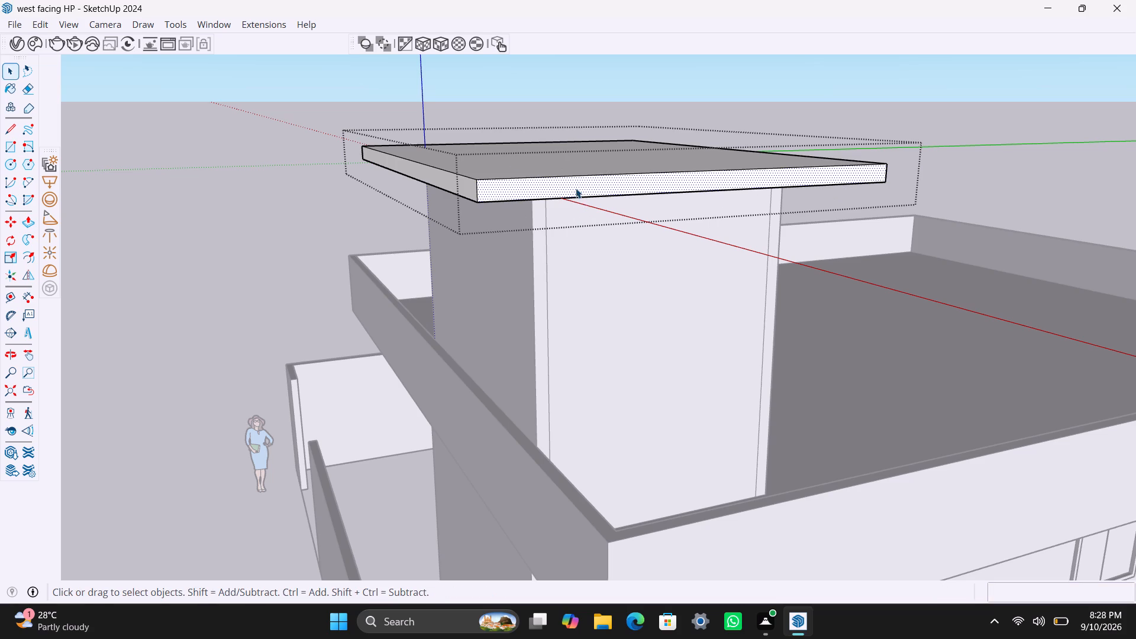
scroll(423, 227, down, 11)
click(726, 137)
Draw a 7' by 3' 5 3/4" rectangle filling the headroom doorway opening and make it a group.
scroll(881, 324, down, 2)
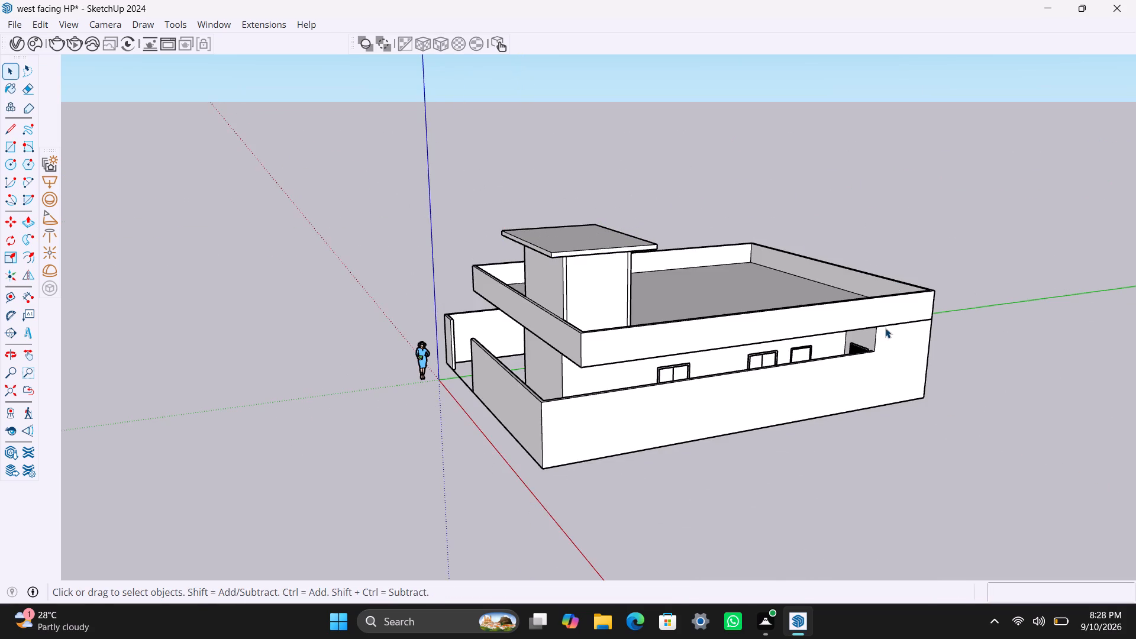
scroll(885, 328, down, 1)
middle_drag(937, 273, 272, 387)
scroll(578, 294, up, 7)
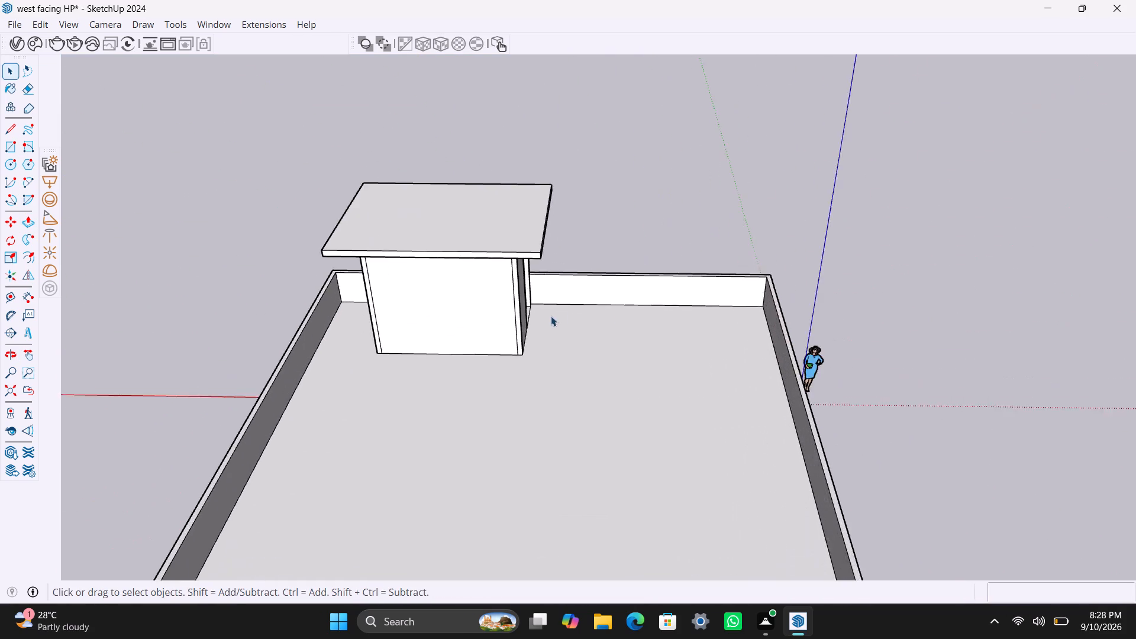
middle_drag(606, 344, 216, 370)
scroll(524, 231, up, 3)
middle_drag(485, 263, 406, 227)
scroll(543, 208, up, 5)
triple_click(496, 217)
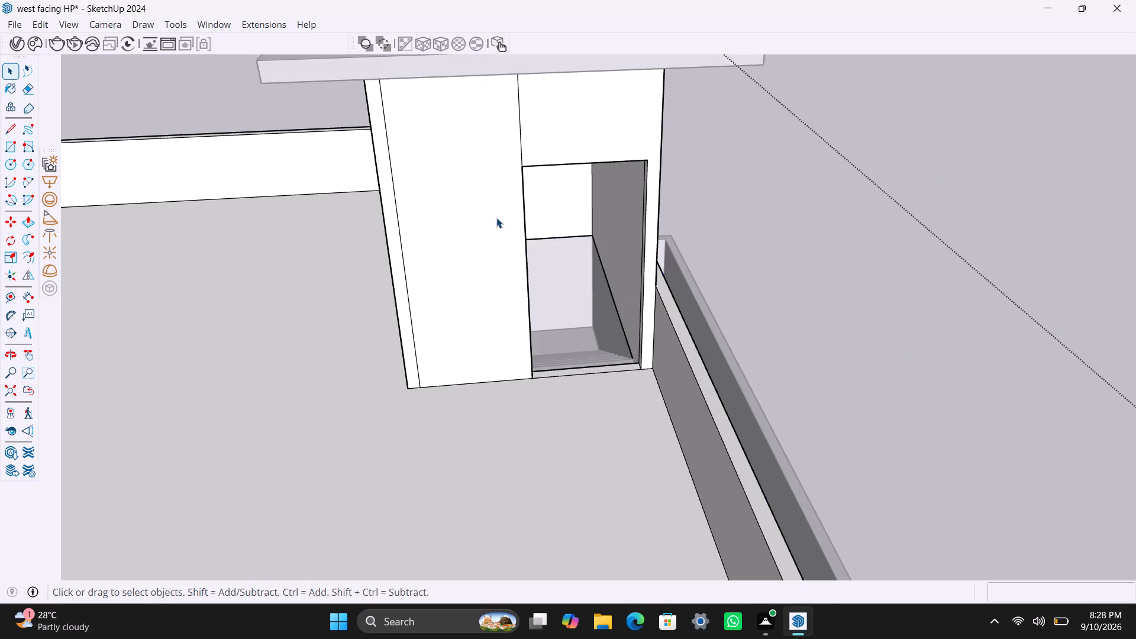
scroll(499, 177, up, 1)
click(488, 180)
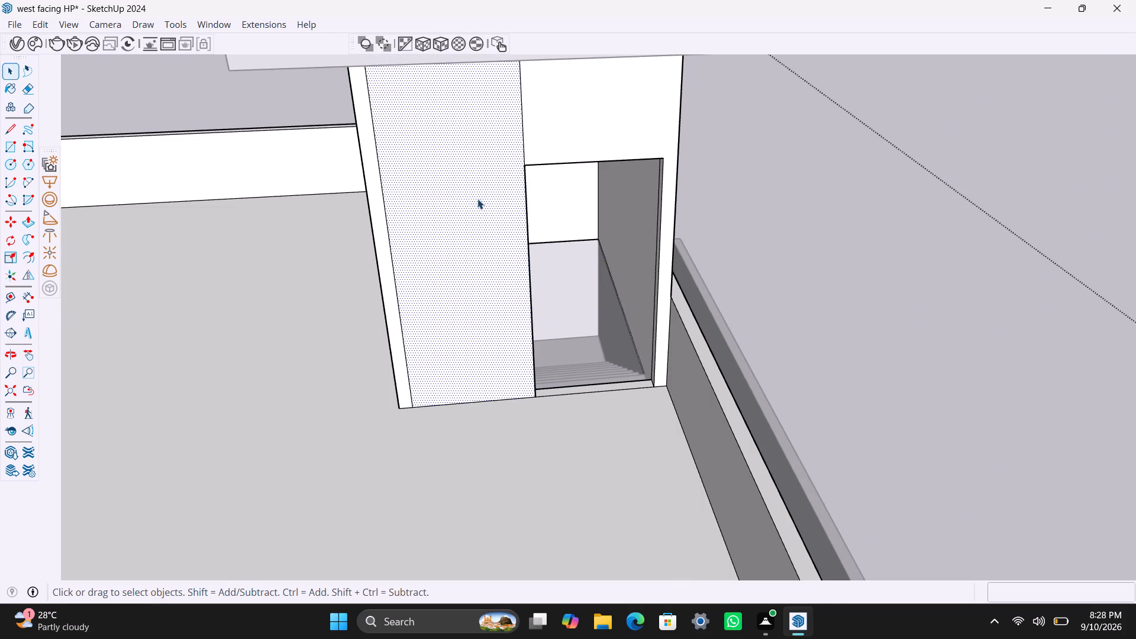
scroll(473, 206, down, 4)
key(r)
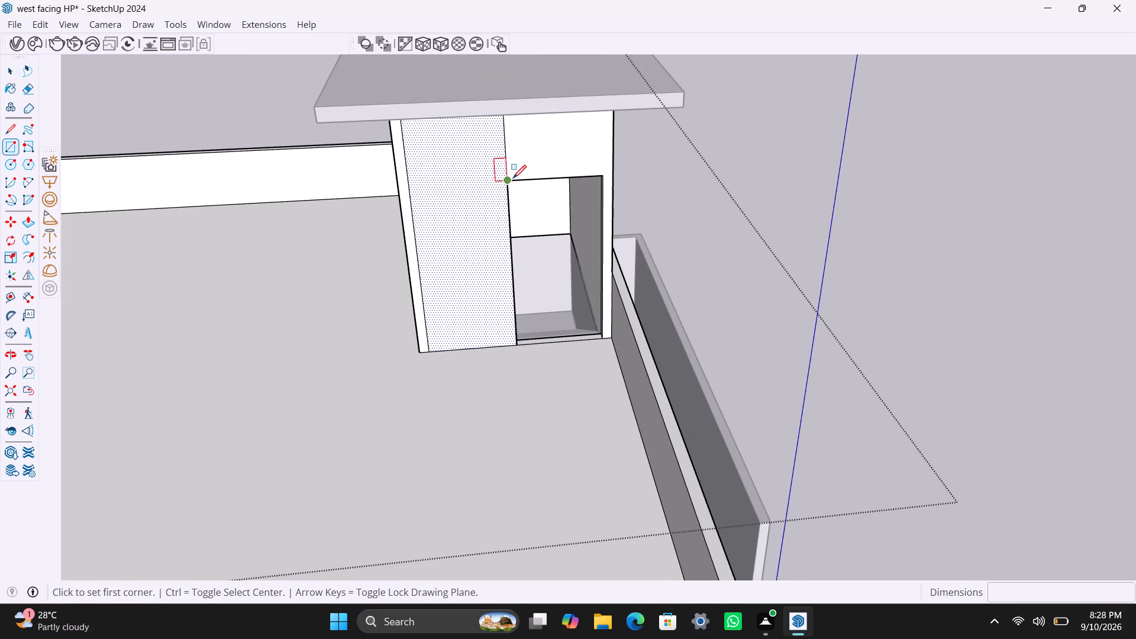
click(510, 177)
click(603, 342)
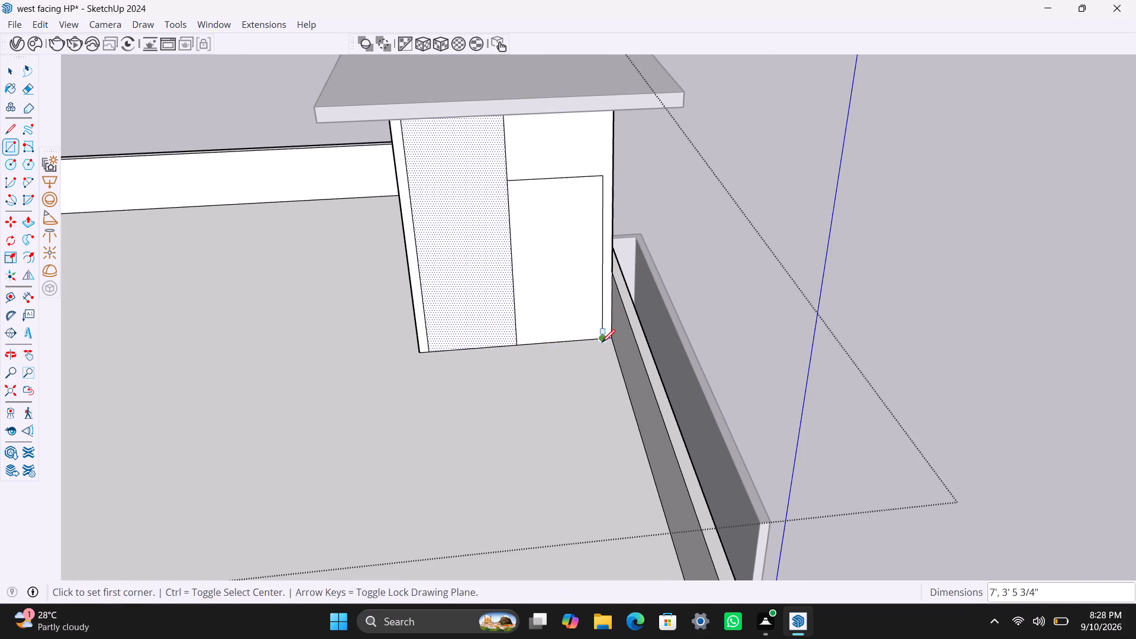
key(space)
double_click(585, 300)
right_click(585, 300)
click(666, 146)
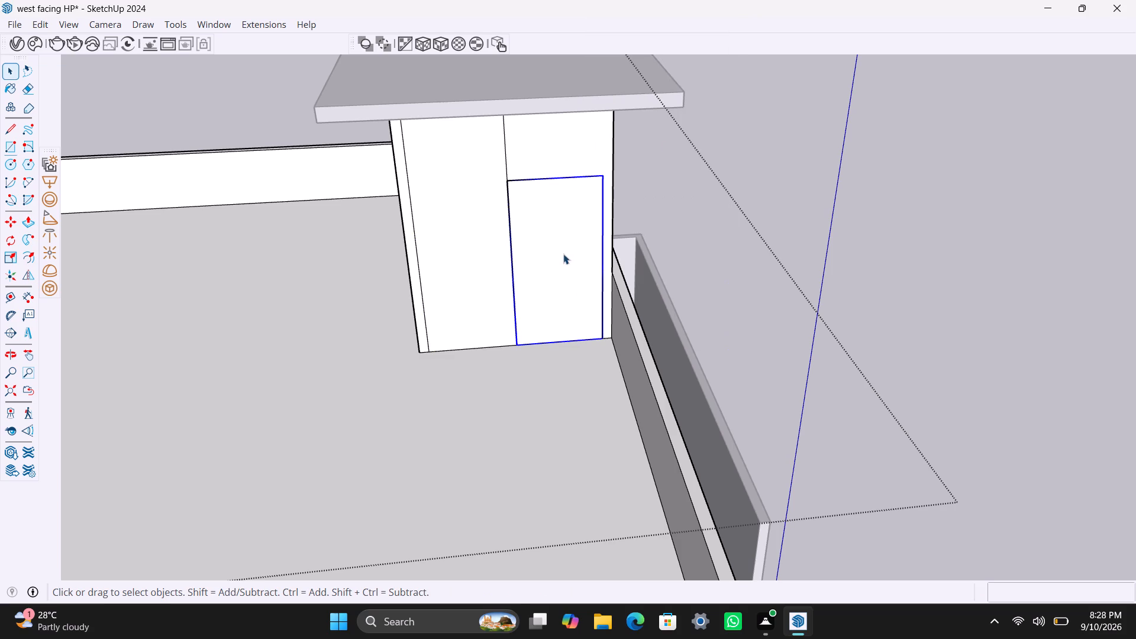
Inside the doorway group, offset the rectangle's outline inward by 2" and delete the inner face to leave a door frame.
double_click(561, 253)
double_click(556, 253)
click(546, 244)
key(f)
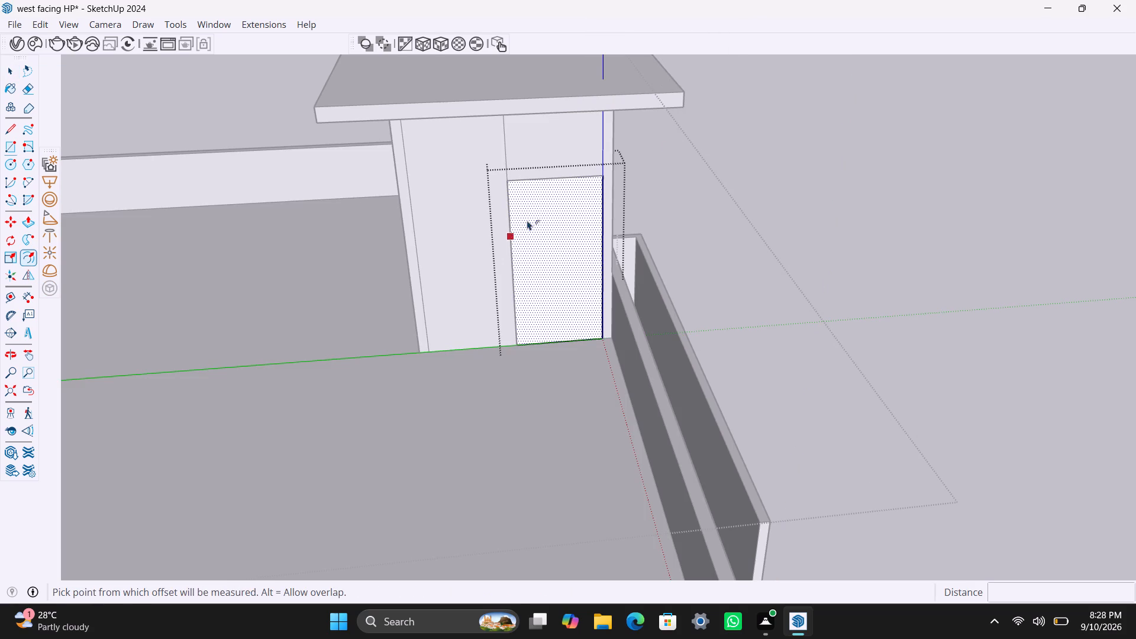
click(522, 212)
text(2")
key(Return)
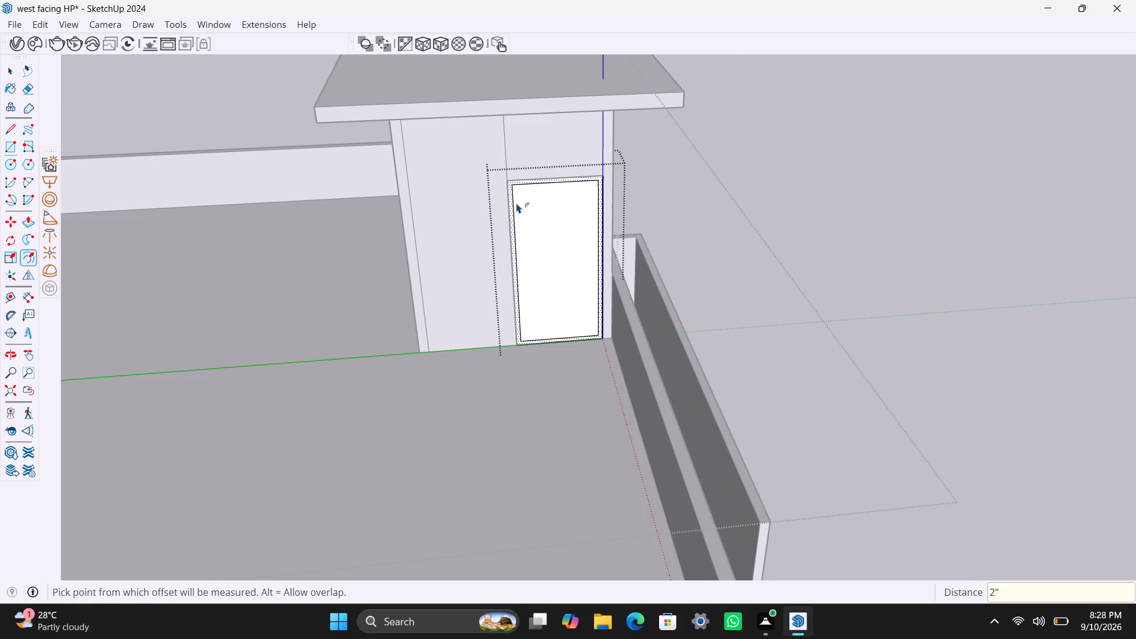
key(space)
click(582, 257)
key(Delete)
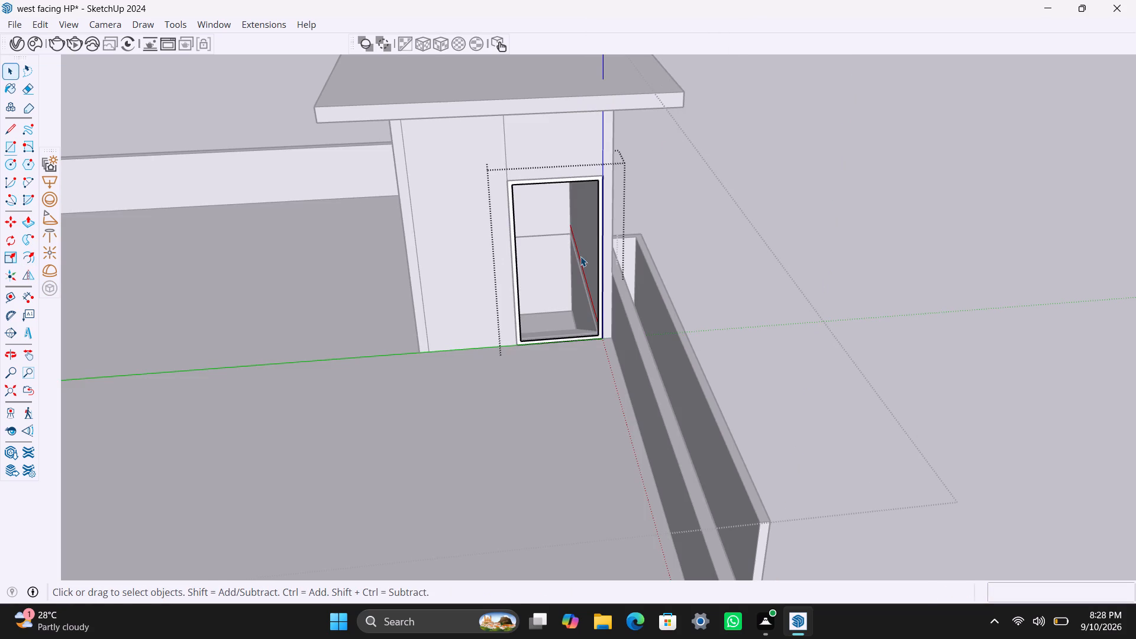
Push/Pull the door frame face to a thickness of 2".
scroll(508, 246, up, 11)
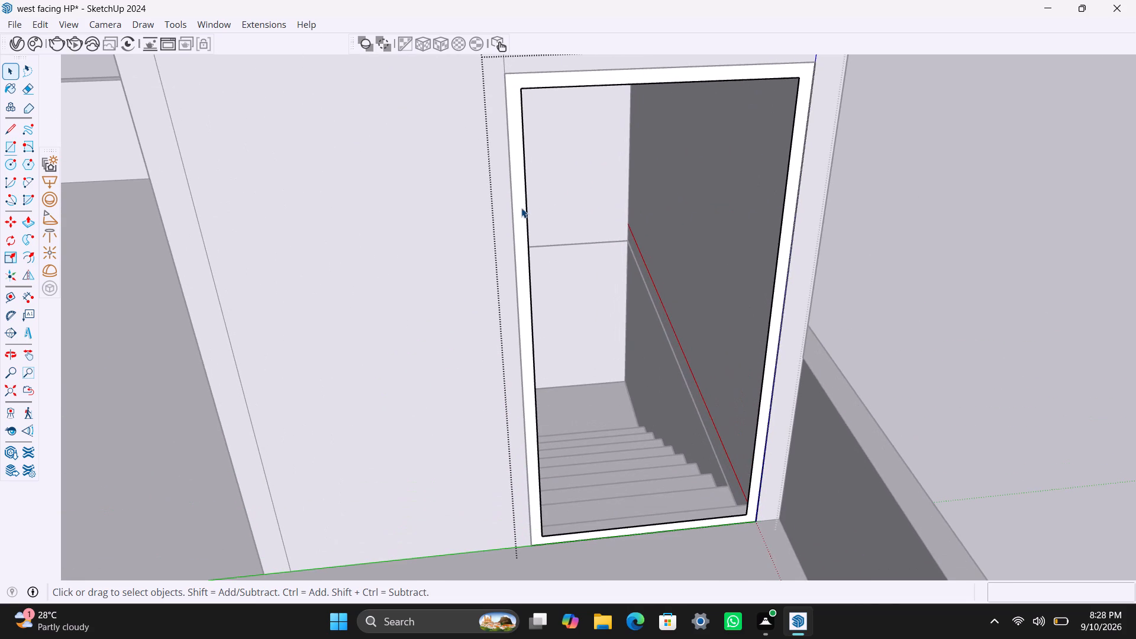
click(521, 208)
key(p)
click(555, 151)
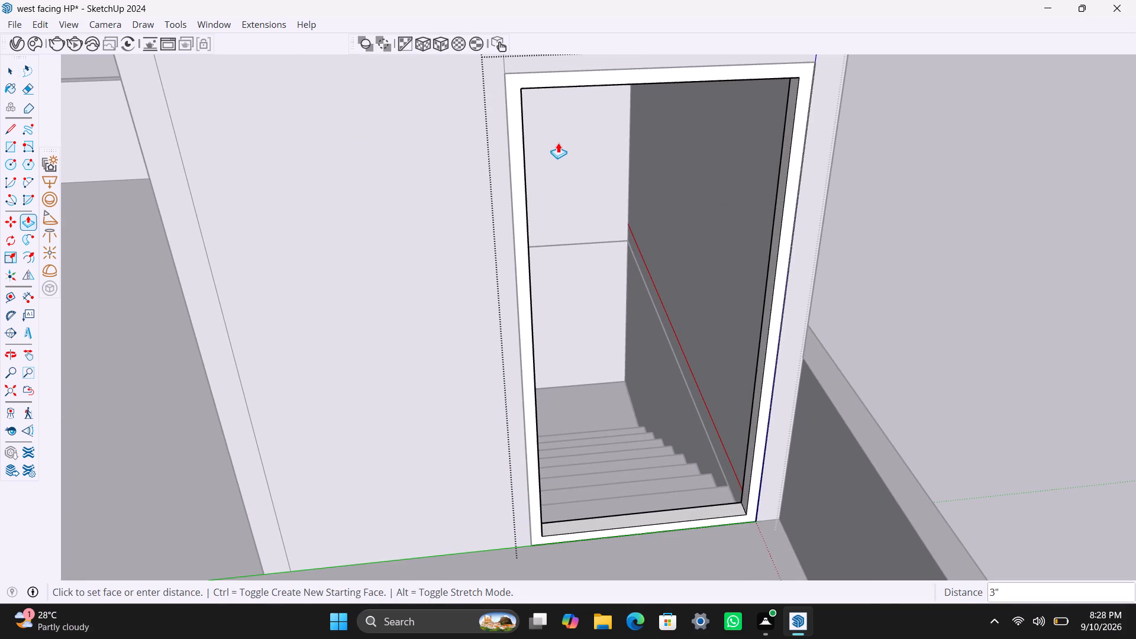
key(2)
key(shift+quotedbl)
key(Return)
key(space)
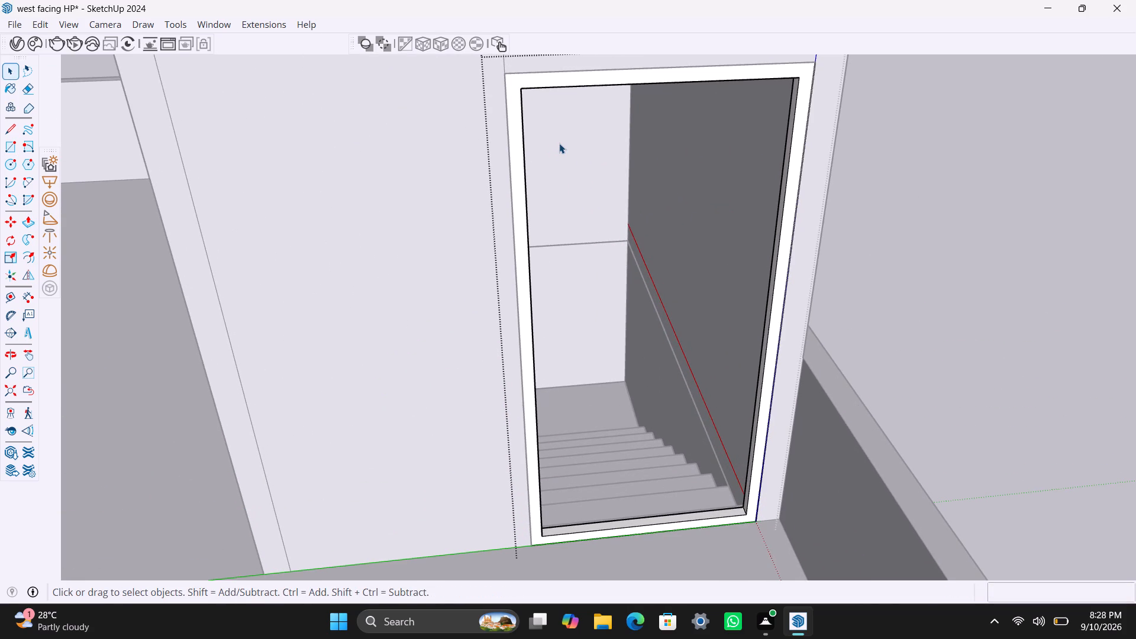
Draw a 6' 8" by 3' 1 3/4" door panel rectangle filling the inside of the frame and make it a group.
key(r)
click(523, 90)
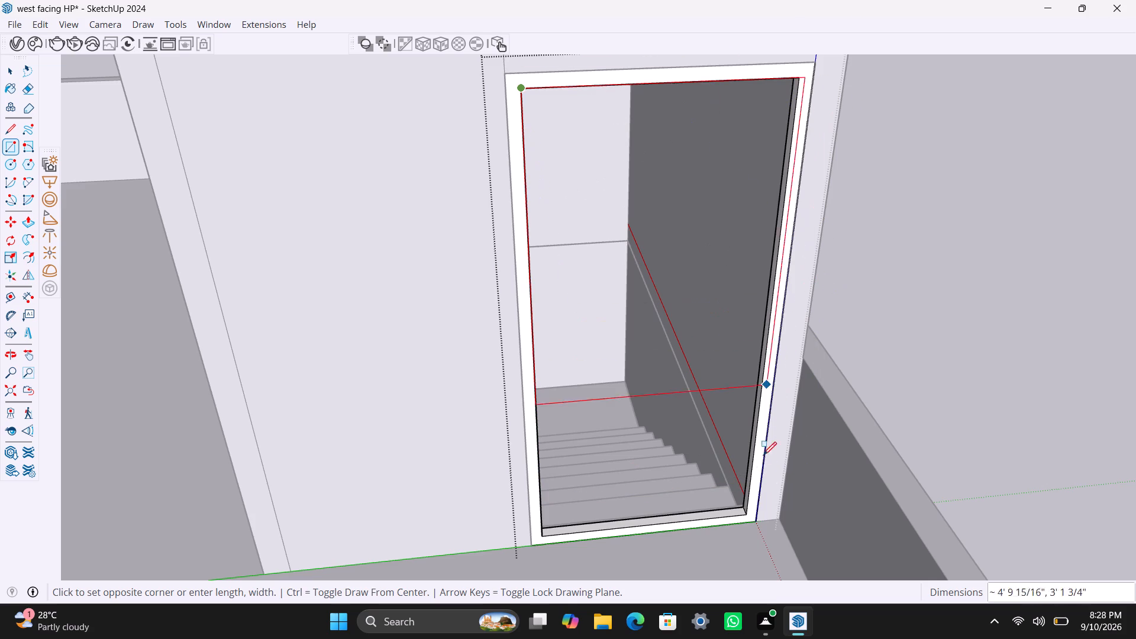
click(744, 511)
key(space)
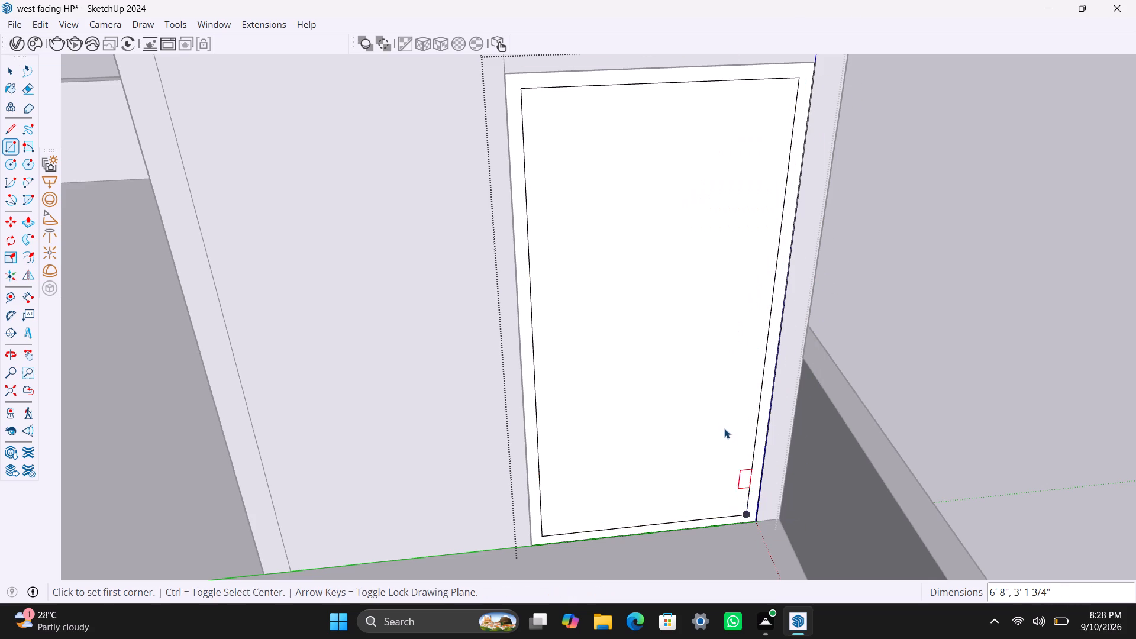
double_click(725, 428)
right_click(725, 428)
click(827, 215)
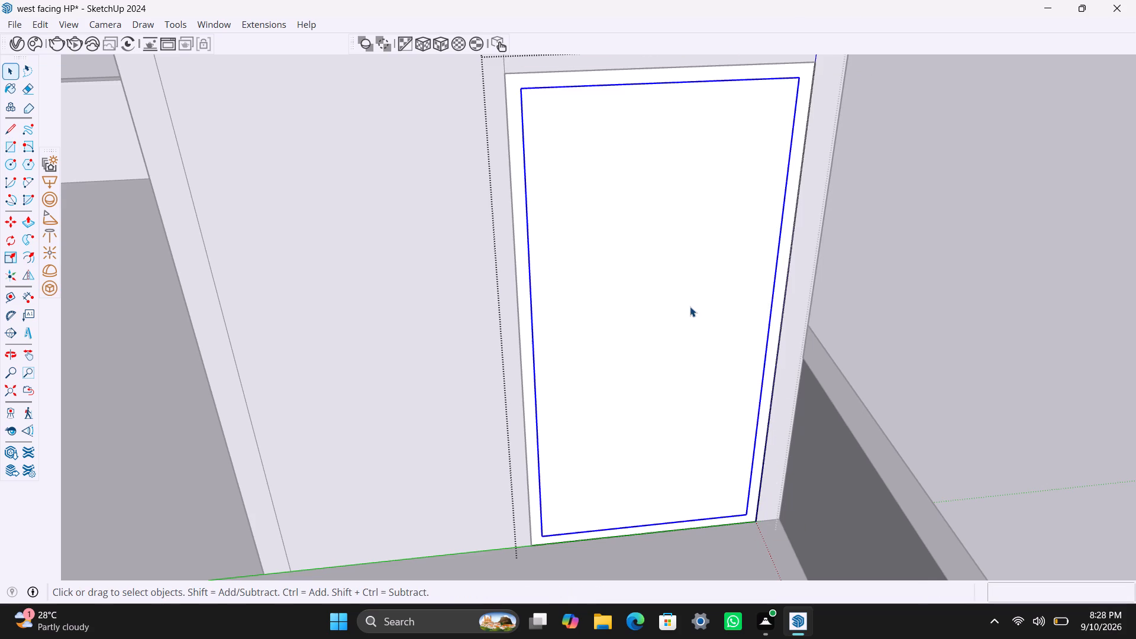
Push/Pull the door panel face inside its group to a thickness of 18 mm.
triple_click(690, 306)
key(p)
click(688, 306)
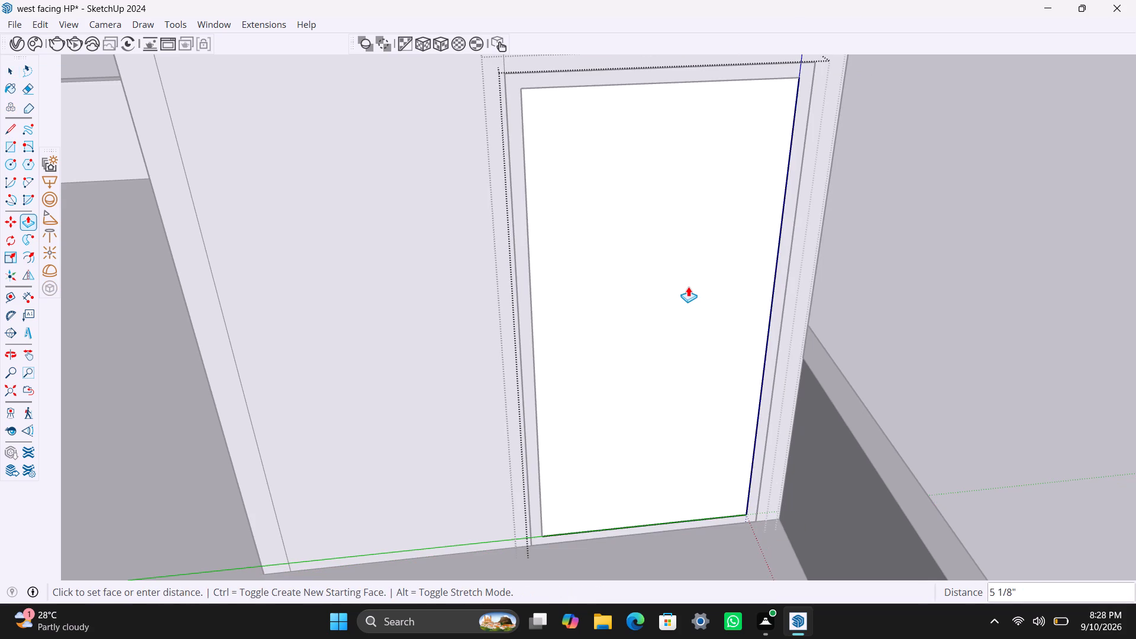
key(1)
key(8)
text(mm)
key(Return)
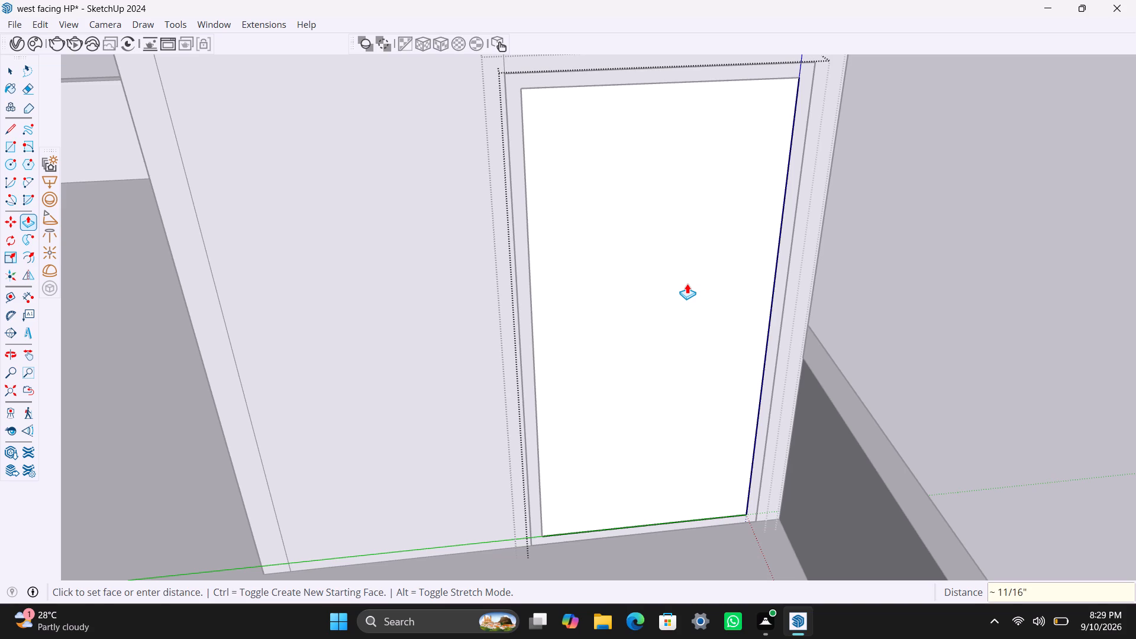
key(space)
Draw a handle rectangle about 6 11/16" by 2 3/4" near the panel edge away from the parapet and make it a group.
key(r)
scroll(580, 318, up, 2)
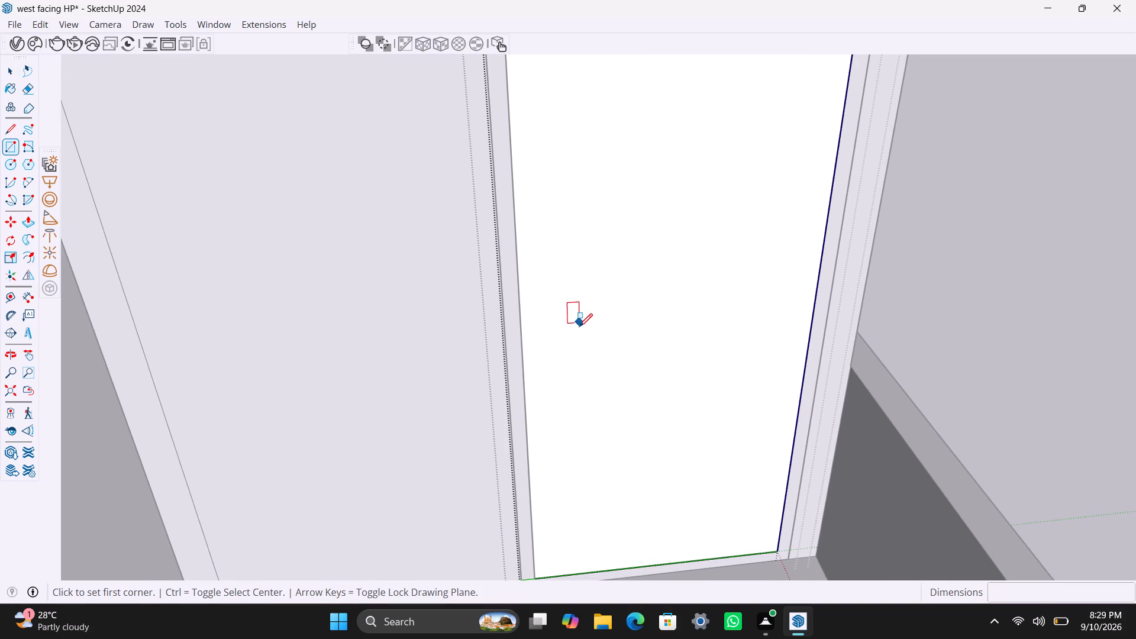
click(546, 288)
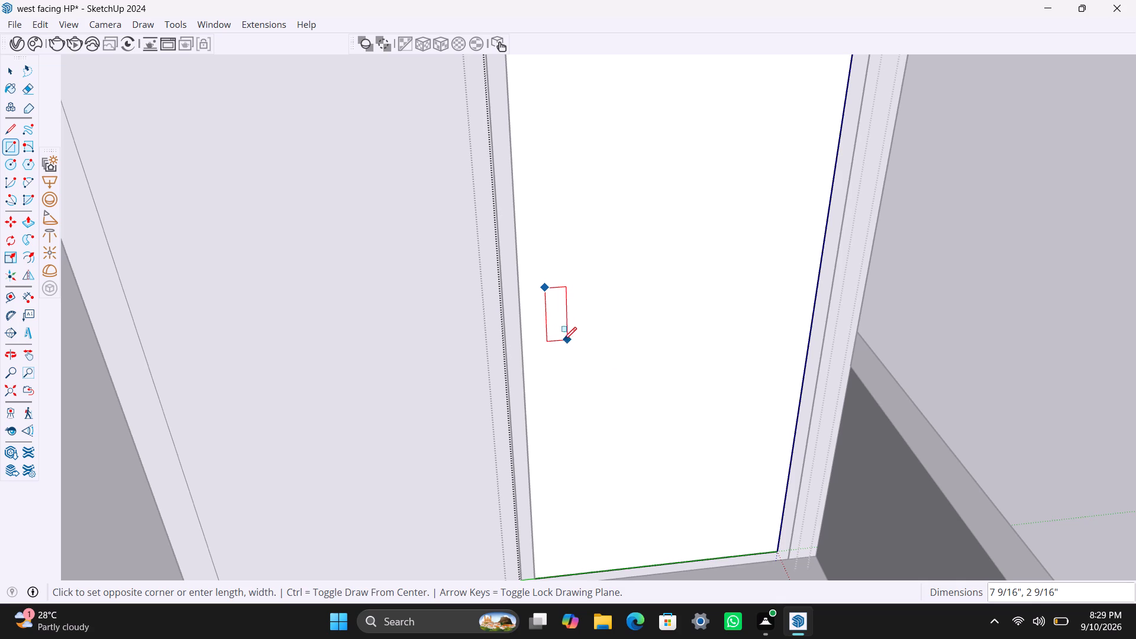
click(569, 334)
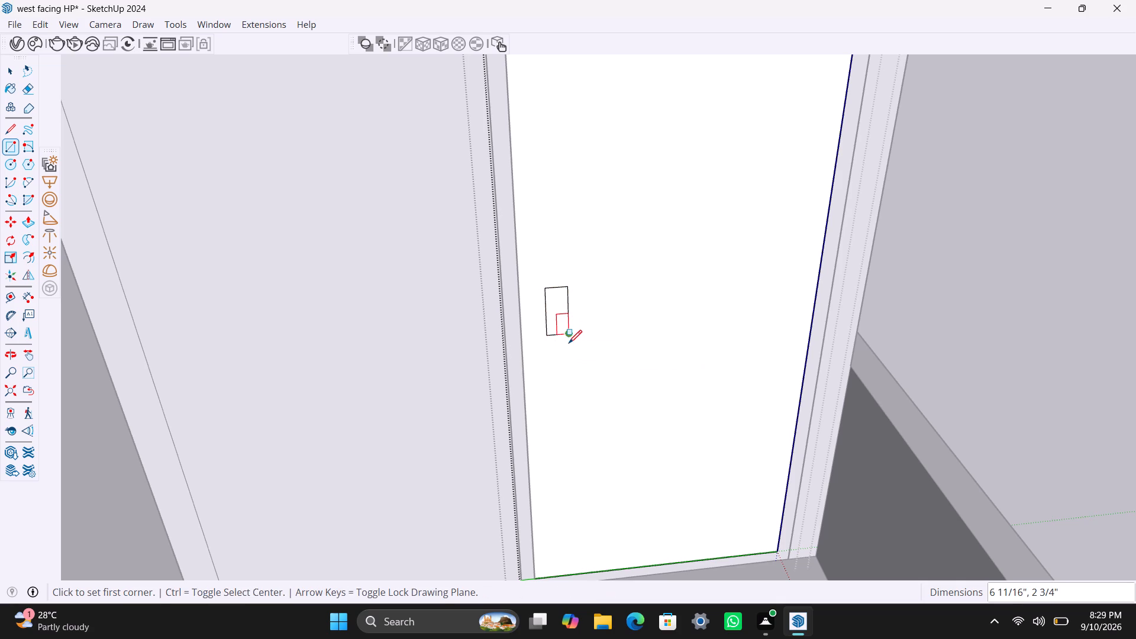
key(space)
double_click(558, 319)
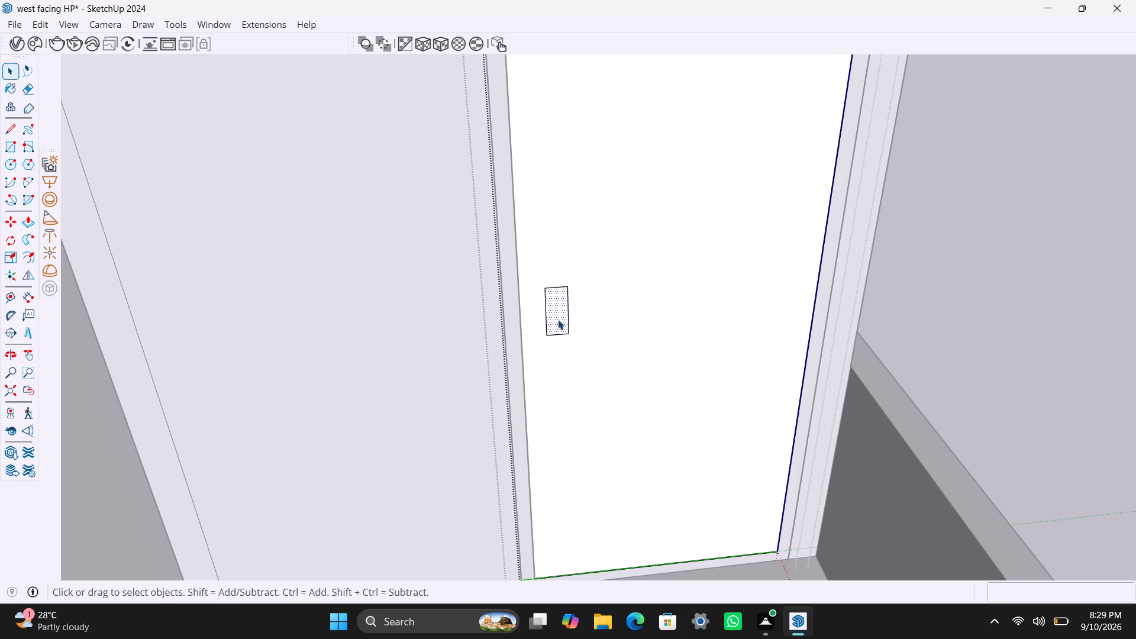
right_click(558, 319)
click(621, 141)
Pull the handle face out 0.5" inside its group.
click(547, 299)
double_click(560, 309)
drag(561, 286, 561, 260)
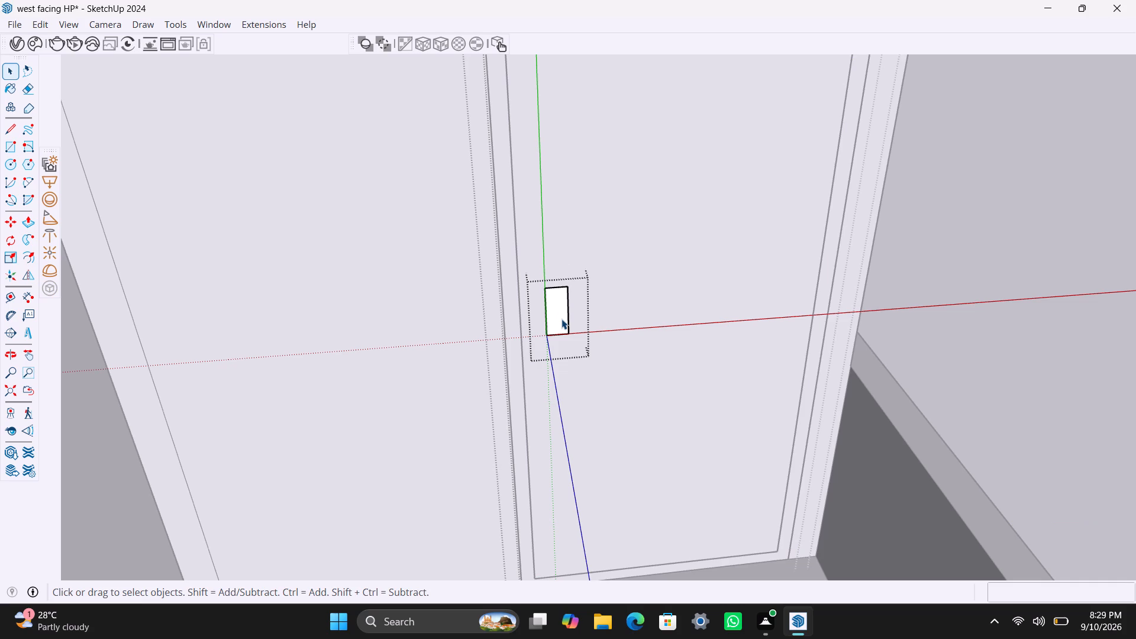
click(561, 319)
key(p)
click(561, 319)
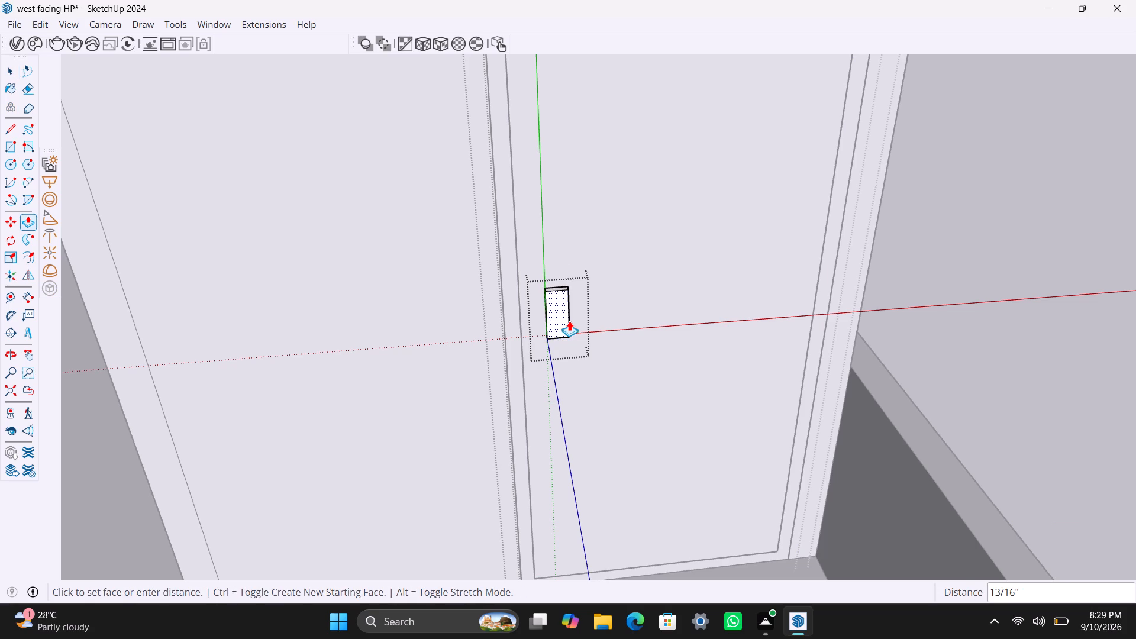
text(0.5")
key(Return)
key(space)
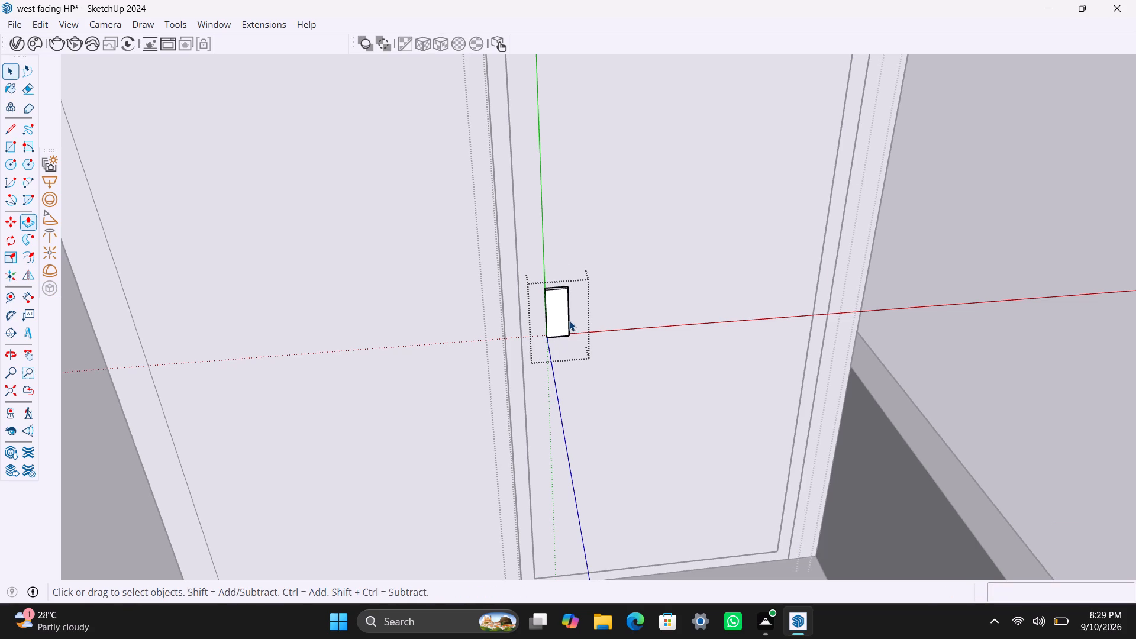
Push the handle's long side face inward to make the handle narrower.
scroll(575, 317, up, 4)
middle_drag(621, 317, 425, 298)
scroll(559, 341, up, 6)
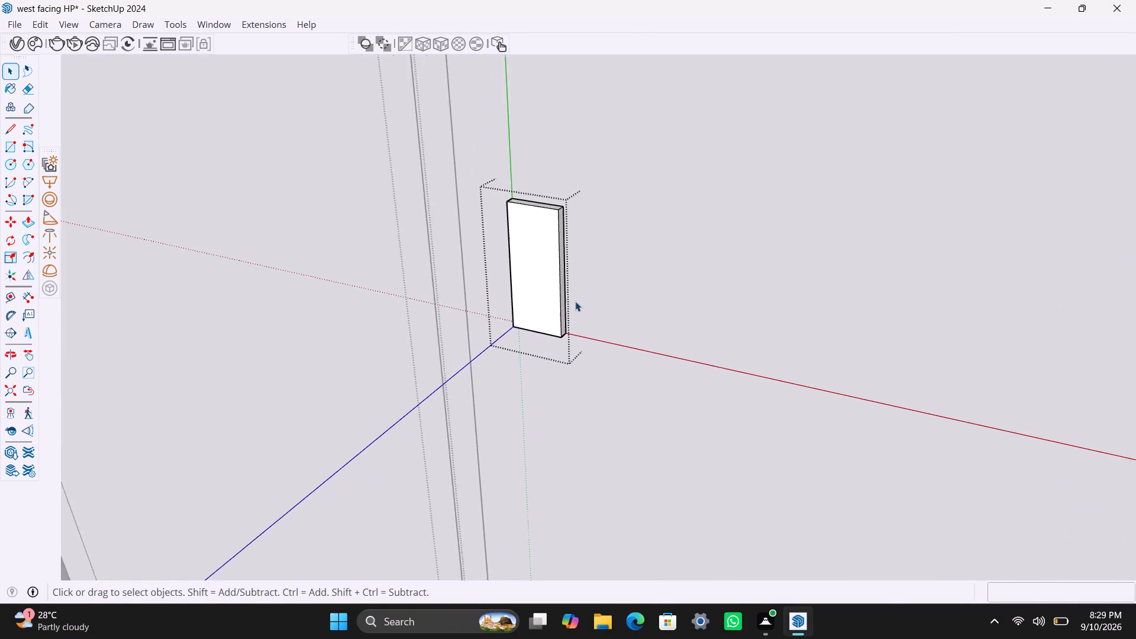
scroll(575, 301, up, 13)
click(559, 266)
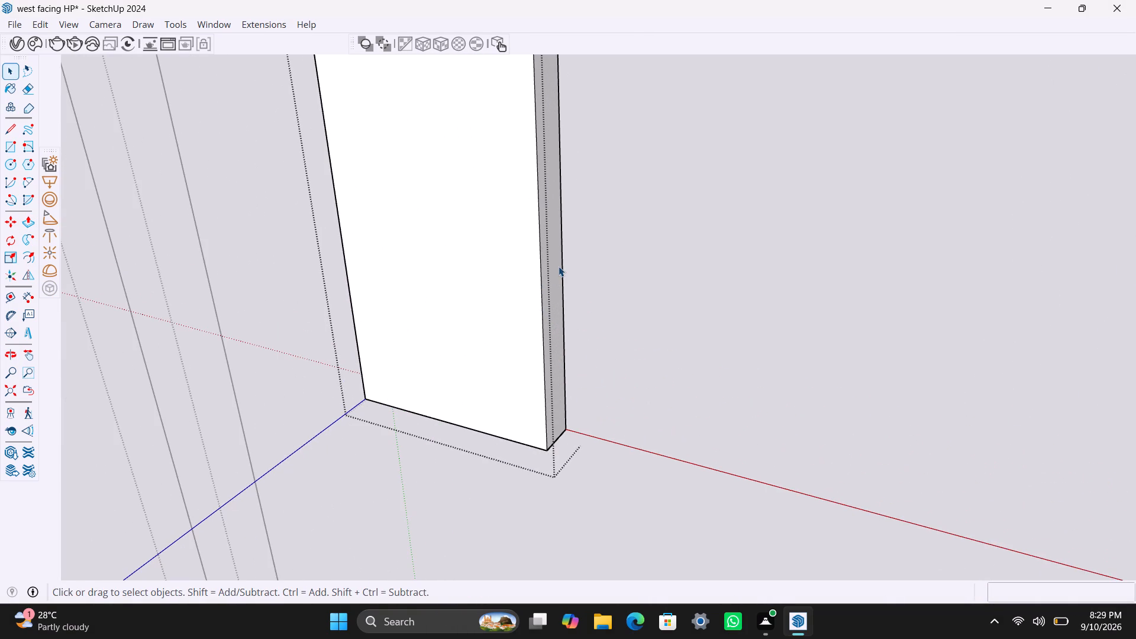
key(p)
drag(556, 258, 541, 250)
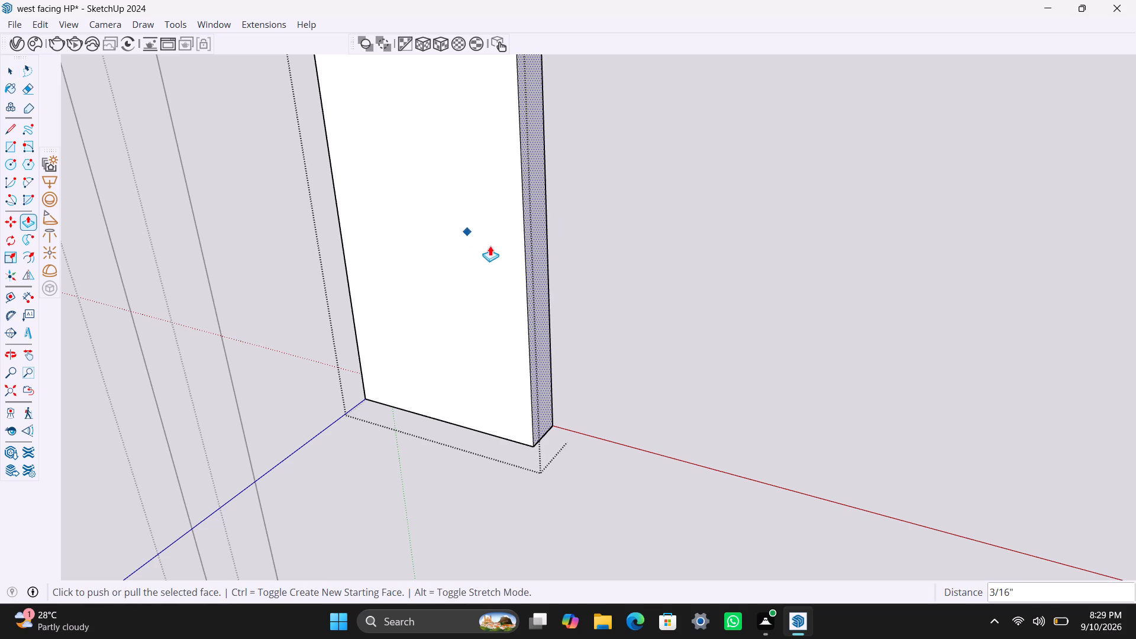
drag(531, 262, 450, 281)
click(450, 281)
key(space)
Finish editing the handle group, save the model, and finish editing the door panel and frame groups.
scroll(624, 363, down, 14)
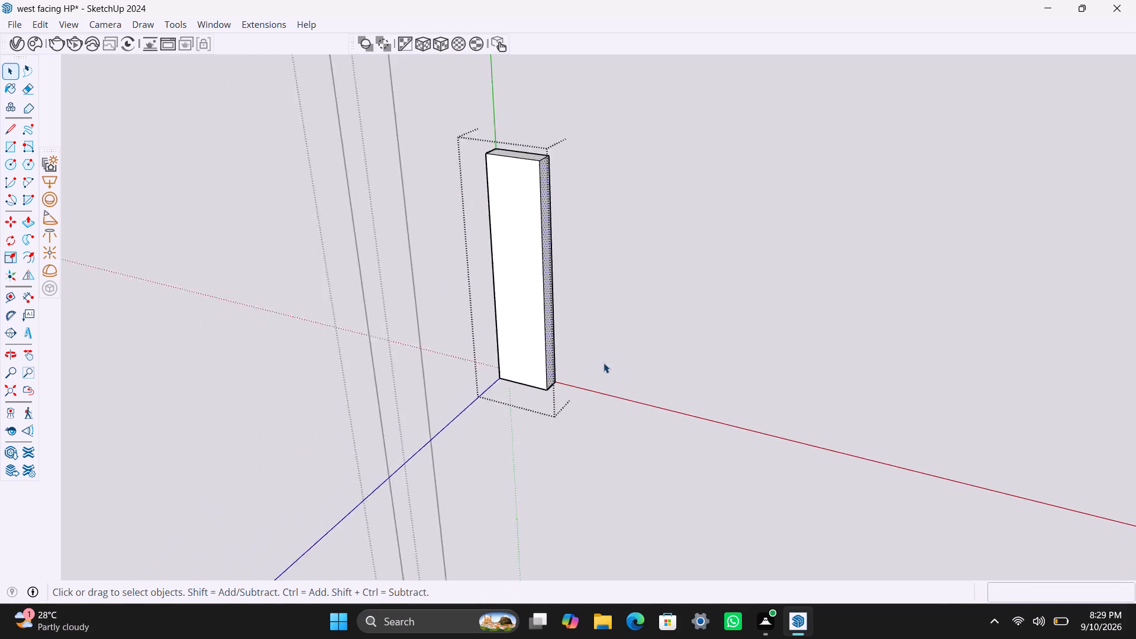
scroll(603, 363, down, 1)
click(612, 338)
scroll(546, 359, down, 13)
scroll(691, 350, down, 7)
middle_drag(661, 425, 660, 425)
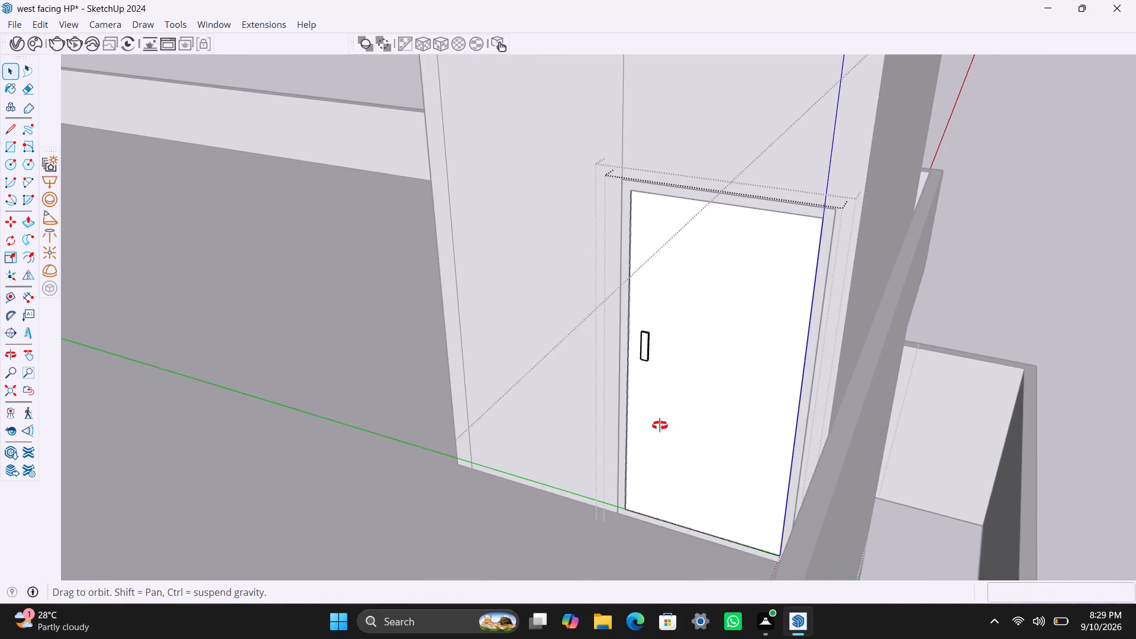
middle_drag(660, 425, 741, 416)
key(ctrl+s)
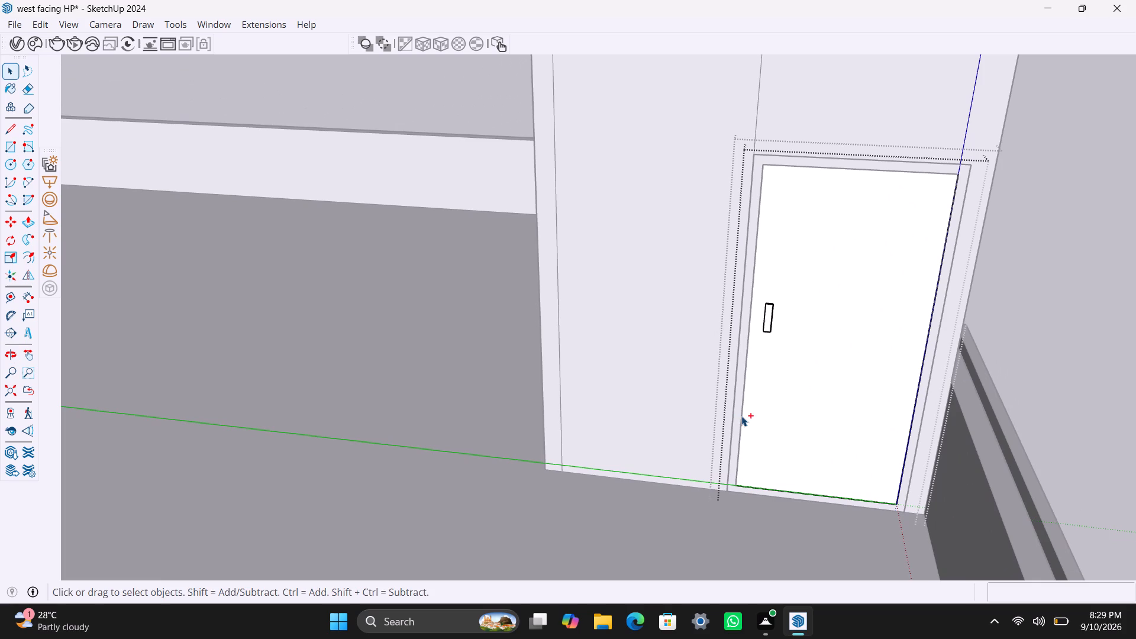
key(space)
triple_click(1052, 355)
click(1053, 354)
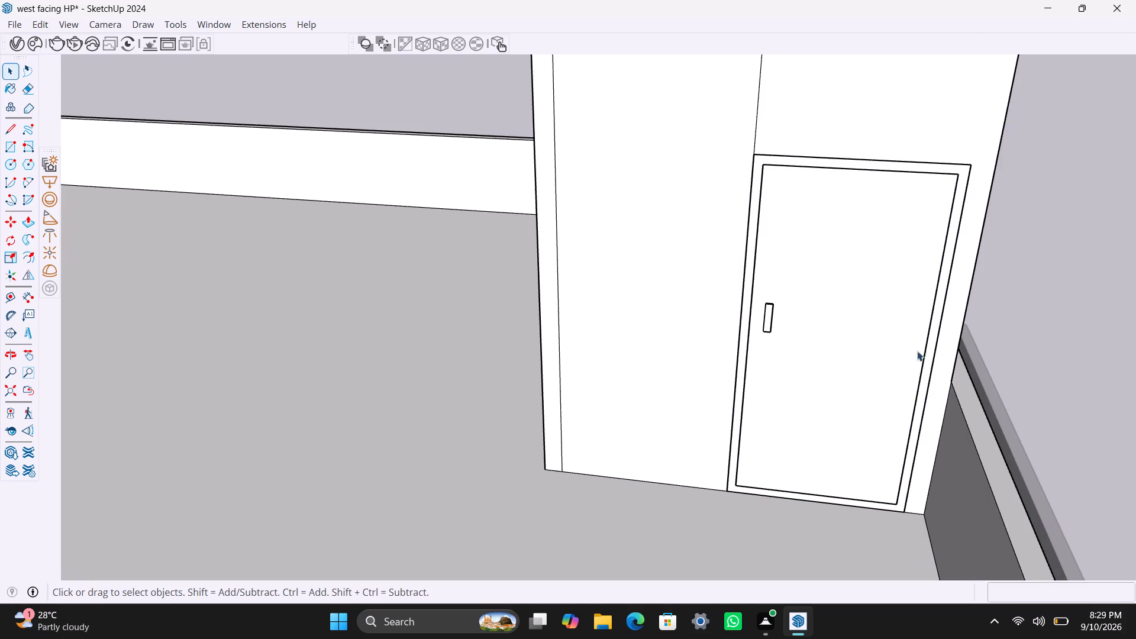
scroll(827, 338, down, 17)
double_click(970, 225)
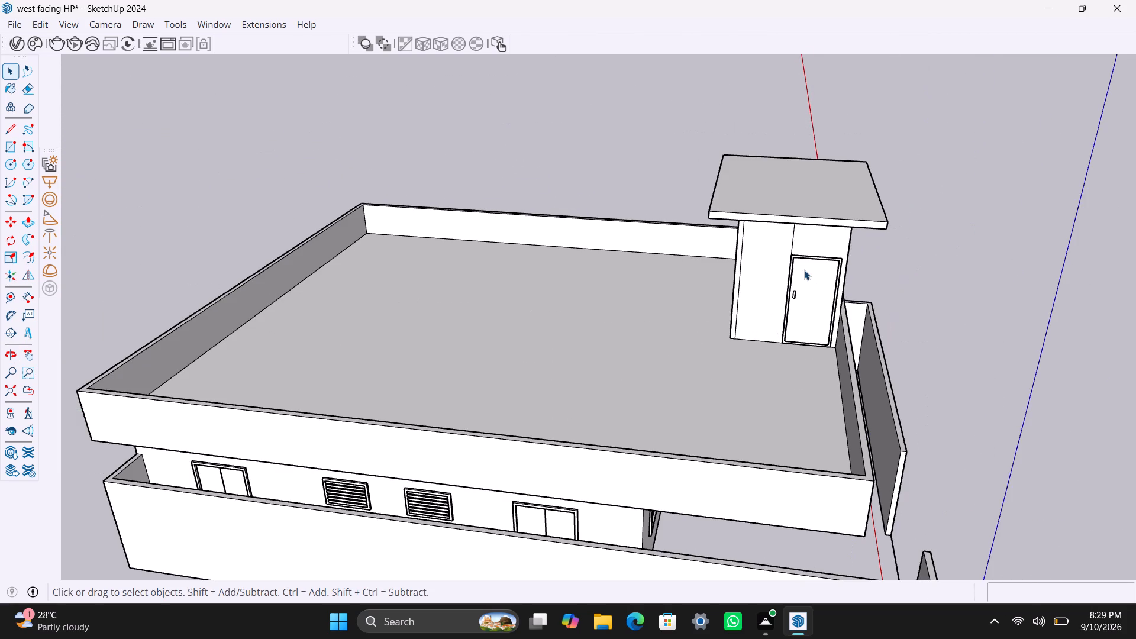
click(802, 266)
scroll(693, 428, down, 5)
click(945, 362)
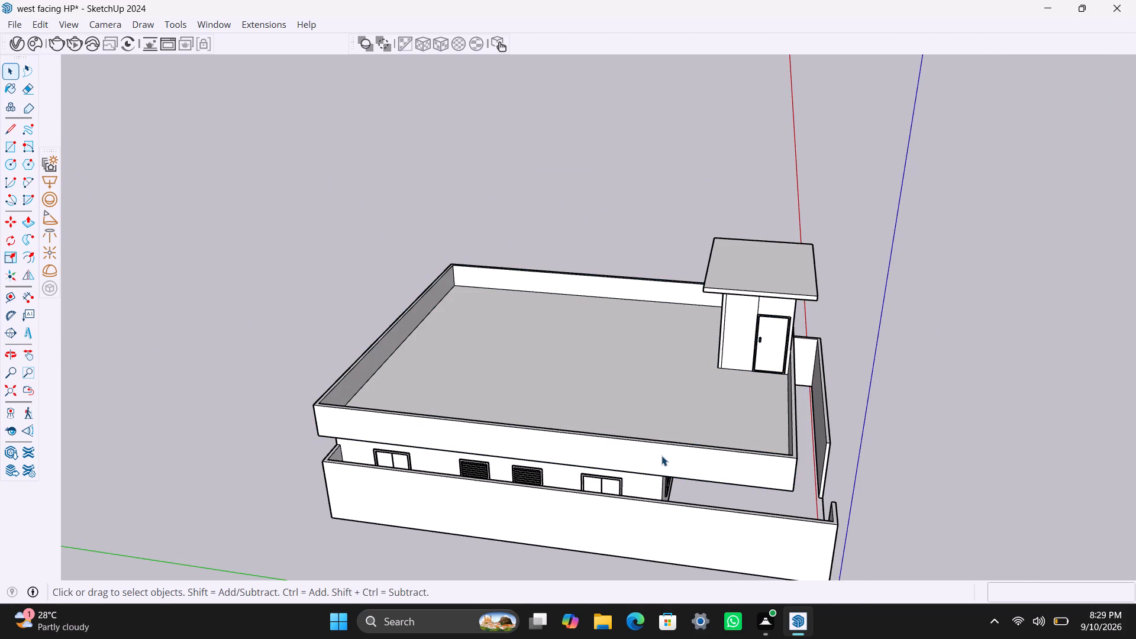
Select the entire house model and run the FixIt 101 cleanup on it.
click(661, 456)
scroll(887, 401, down, 6)
middle_drag(1016, 438, 655, 382)
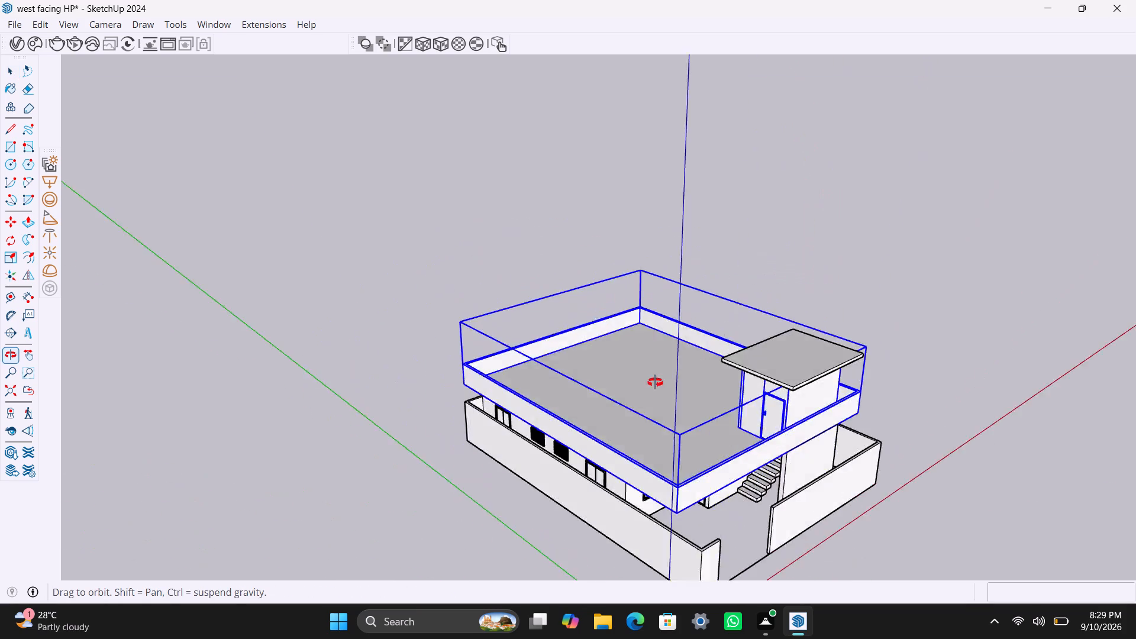
middle_drag(655, 382, 564, 359)
click(802, 376)
drag(412, 265, 714, 616)
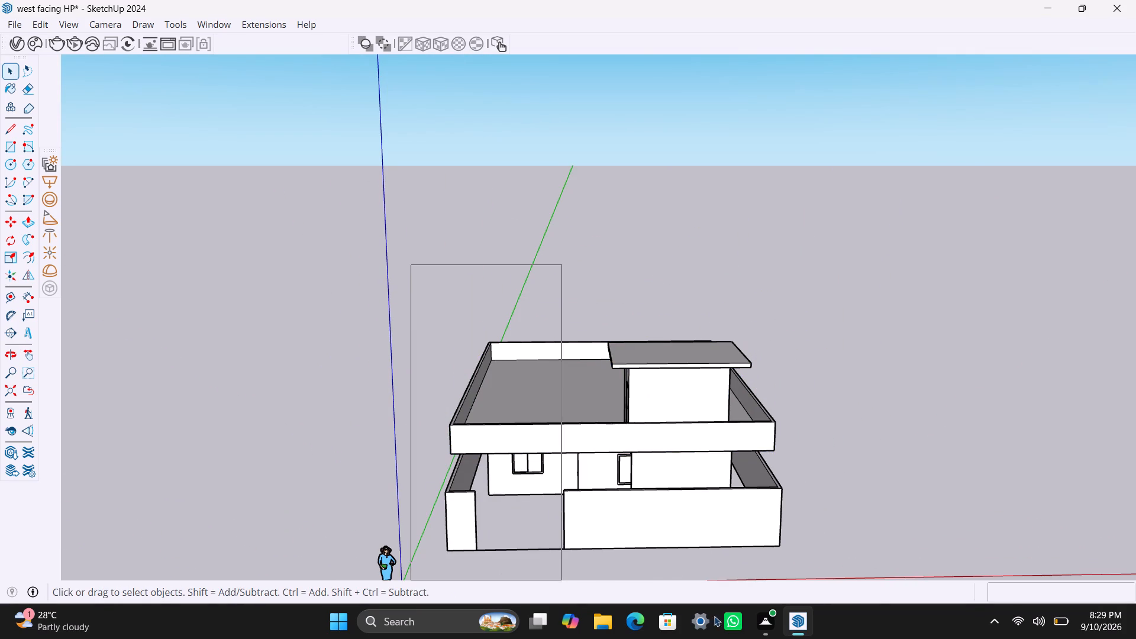
drag(714, 616, 832, 558)
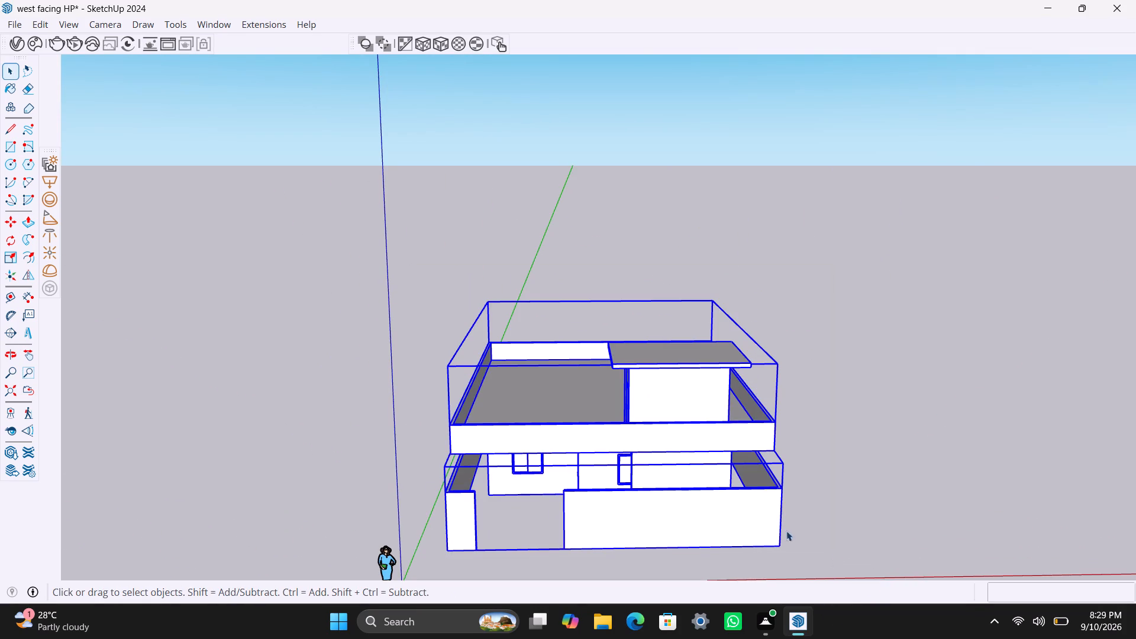
right_click(714, 447)
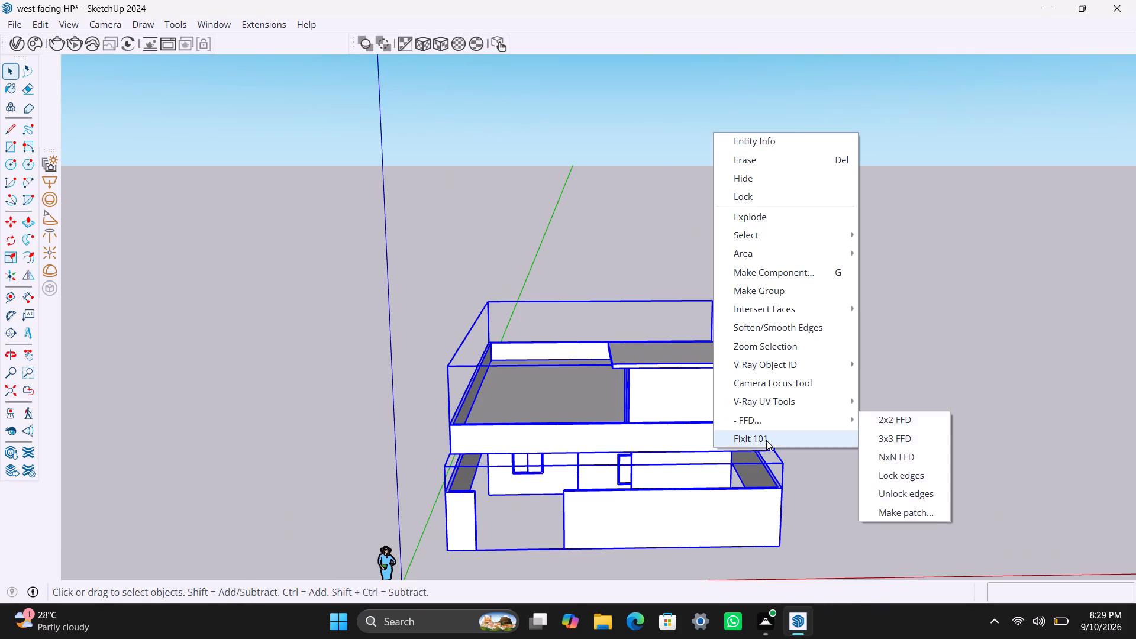
click(766, 440)
click(628, 378)
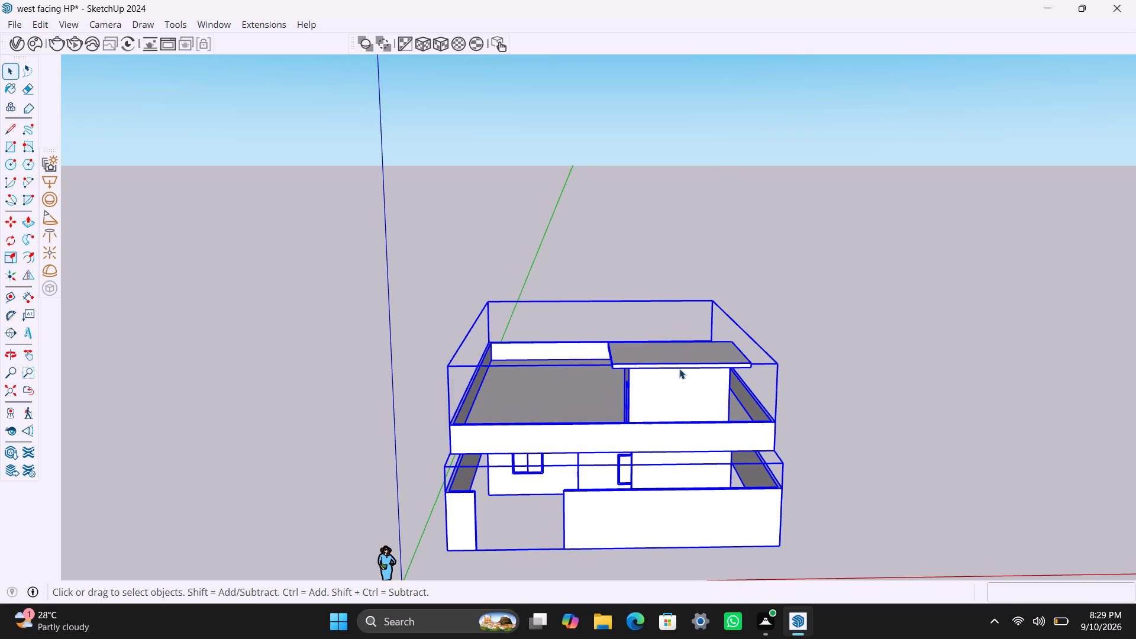
Run FixIt 101 again on the same house selection, clear the selection, and save the model.
right_click(588, 353)
click(659, 344)
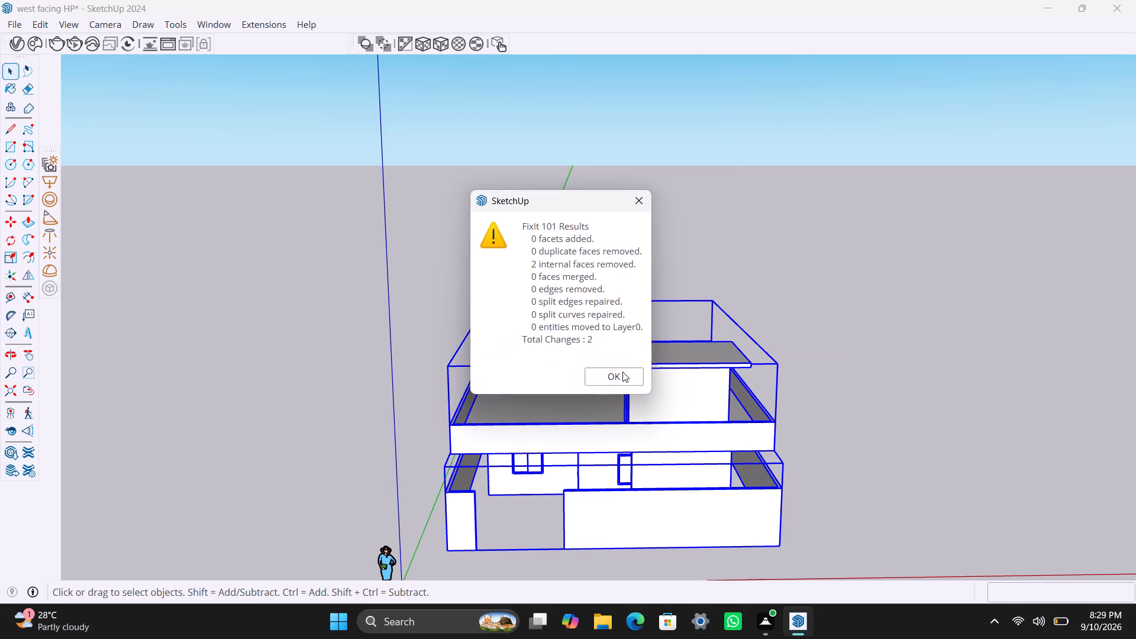
click(622, 372)
click(859, 359)
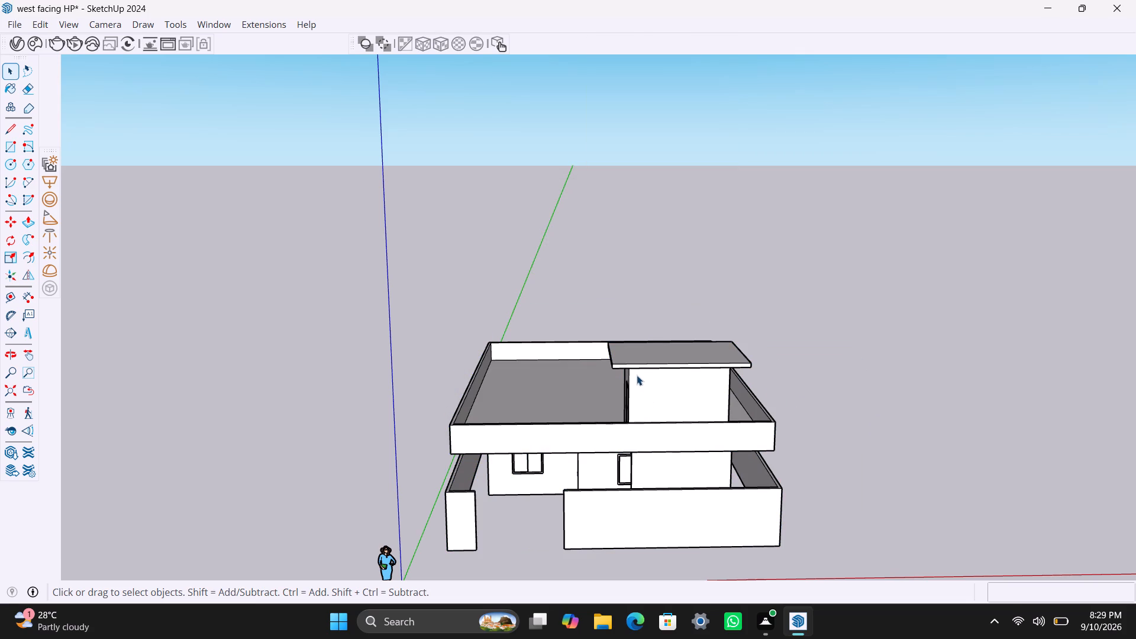
click(637, 375)
scroll(711, 406, down, 3)
click(816, 369)
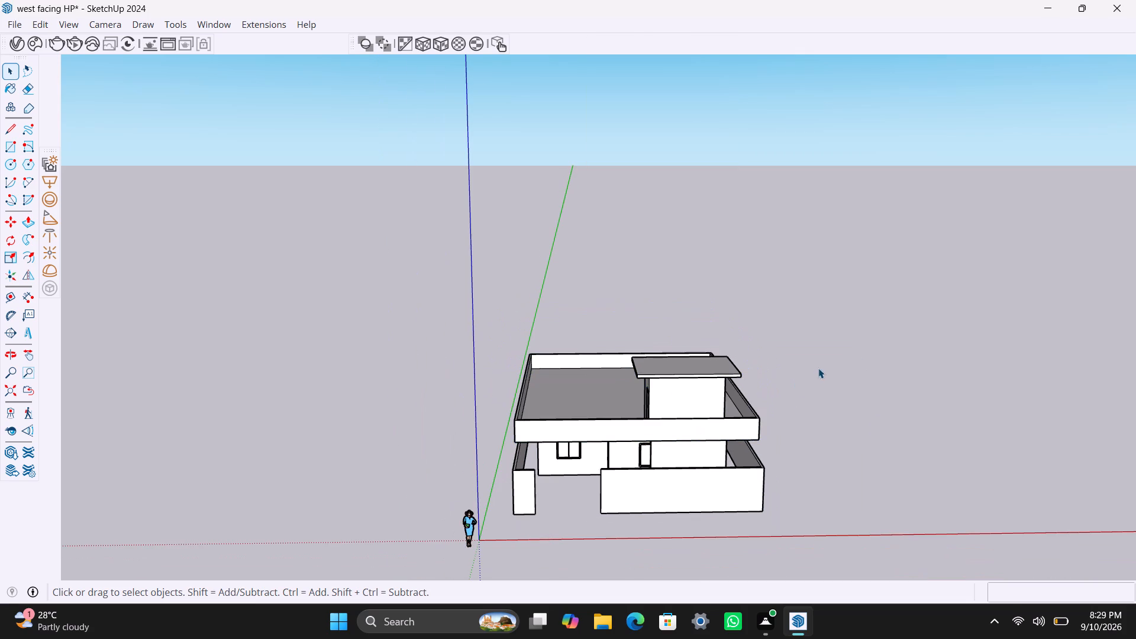
key(ctrl+s)
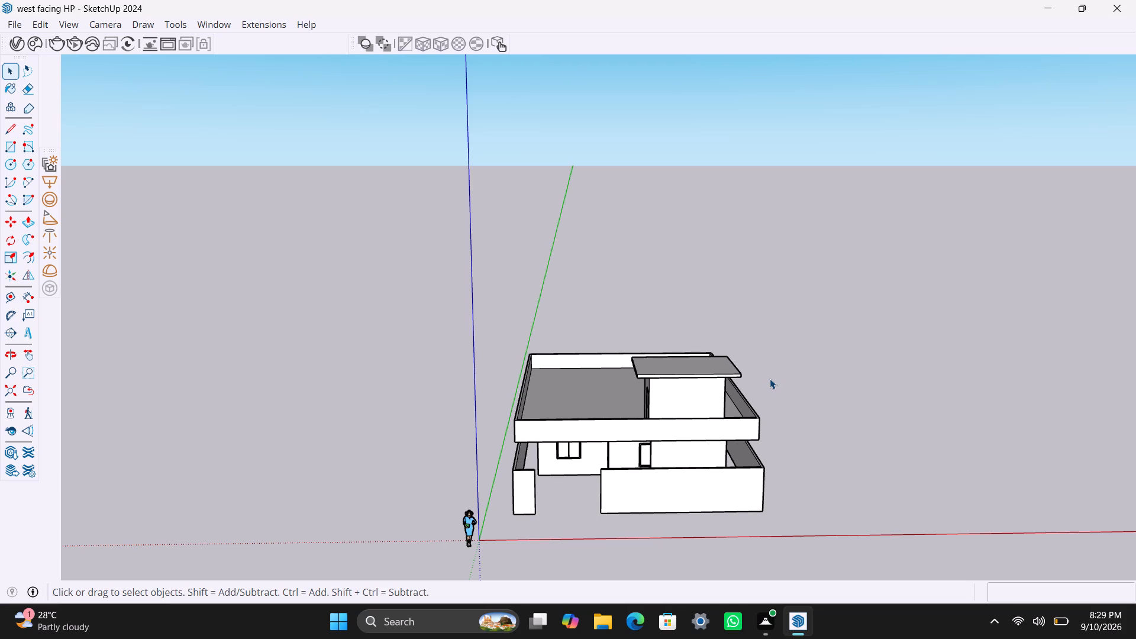
Select everything except the scale figure and run FixIt 101 once more on the house.
key(space)
scroll(618, 459, down, 3)
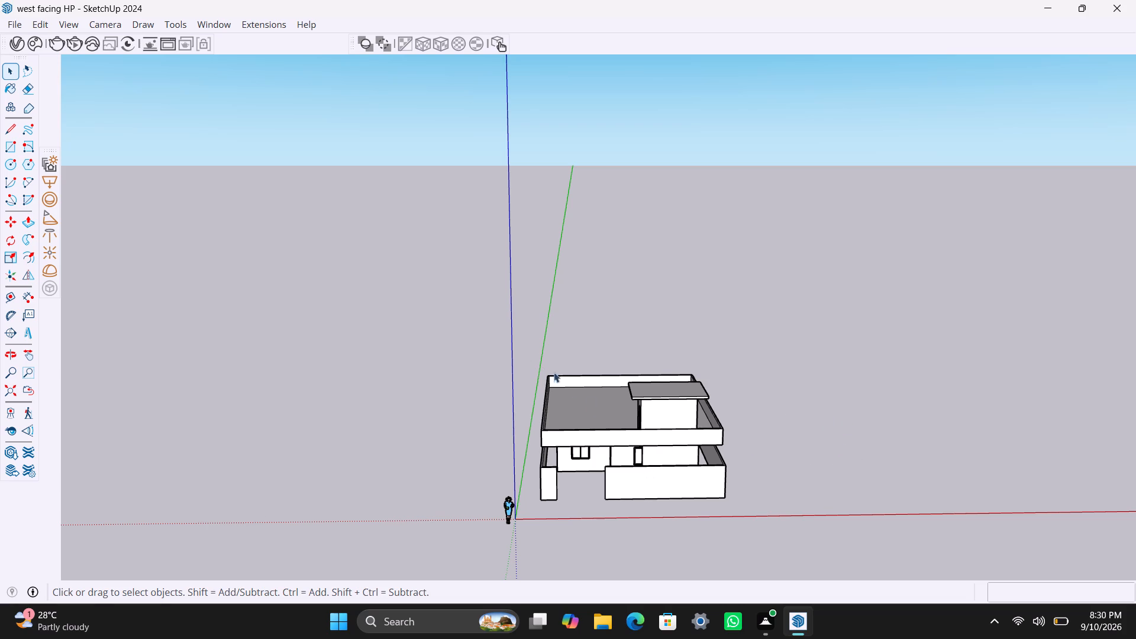
drag(448, 330, 853, 551)
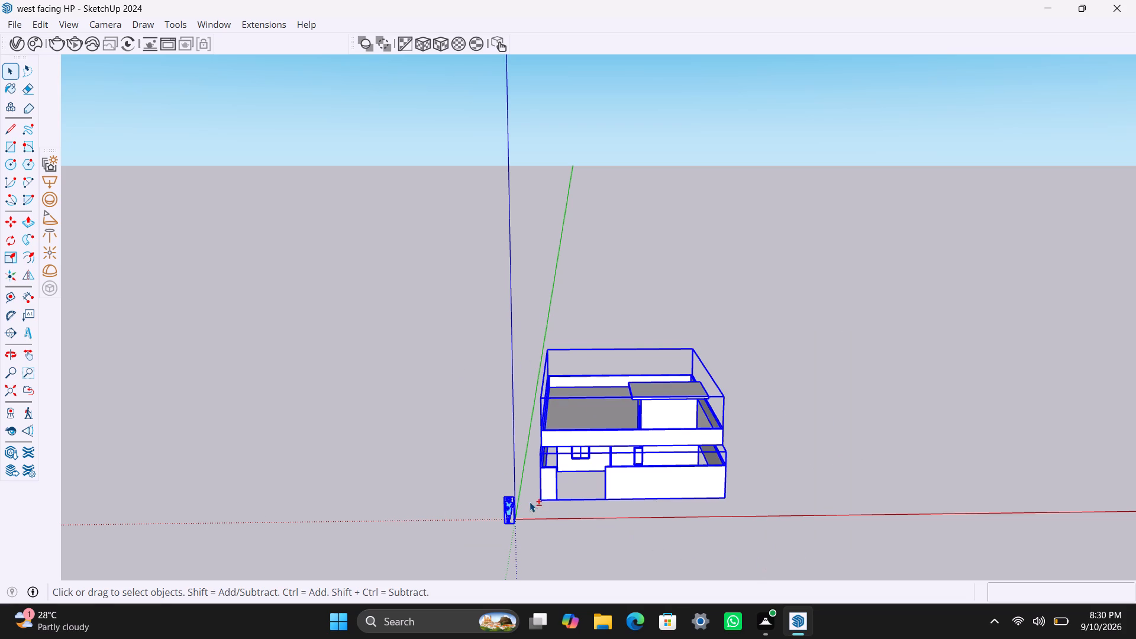
shift+click(512, 510)
shift+right_click(618, 470)
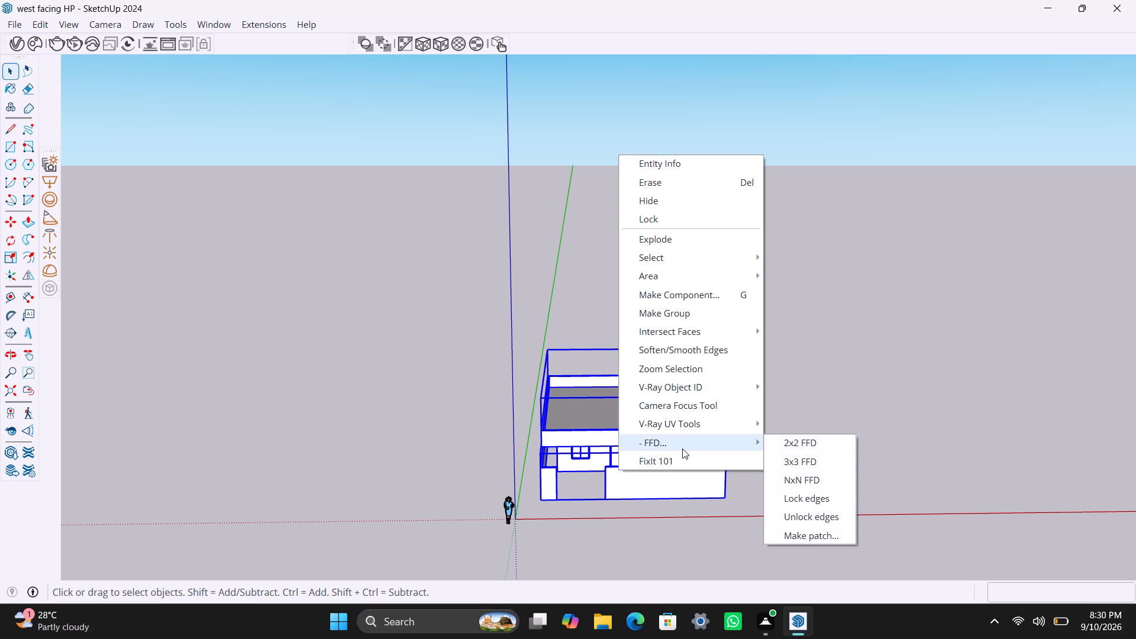
click(682, 459)
click(614, 380)
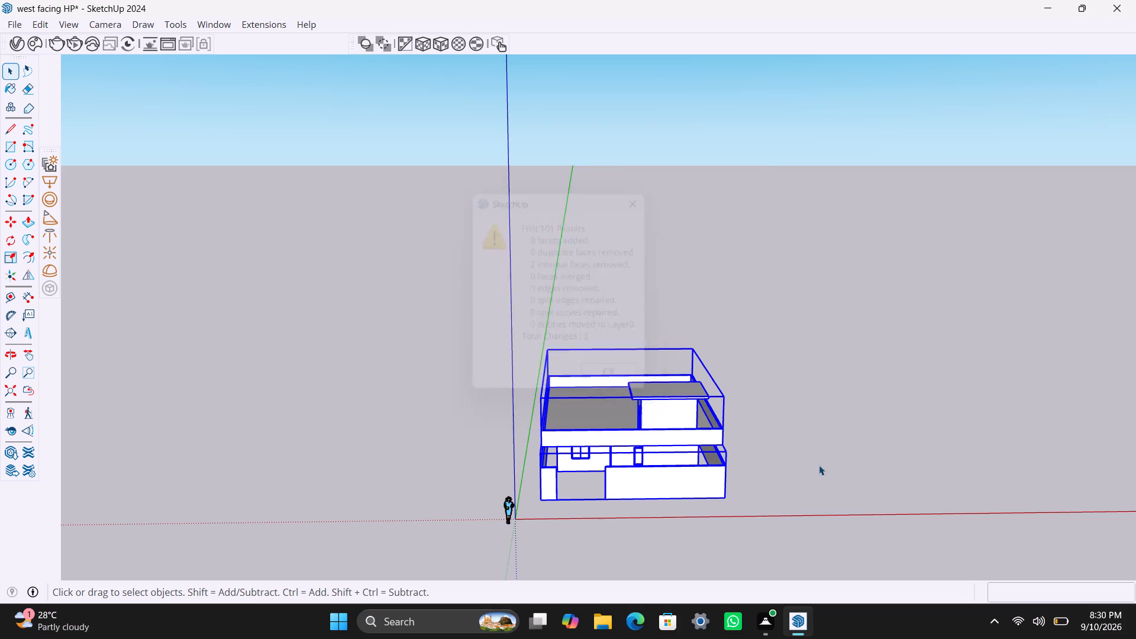
click(819, 465)
Examine the house from underneath, the front and above to check its open underside and overall form.
click(637, 434)
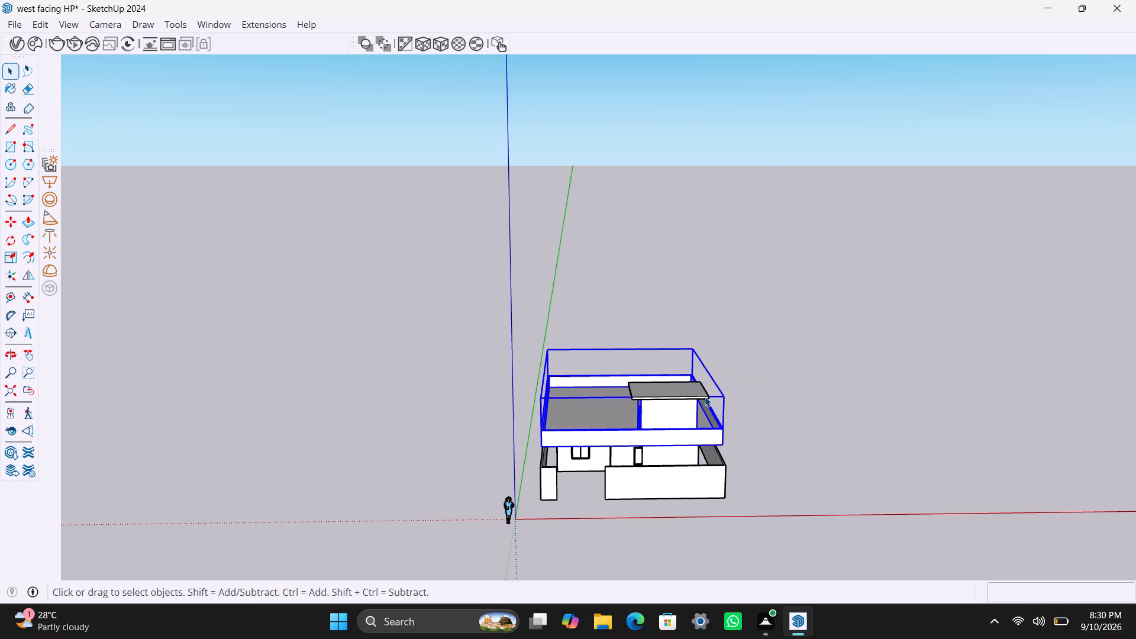
scroll(721, 382, down, 3)
middle_drag(688, 437, 767, 264)
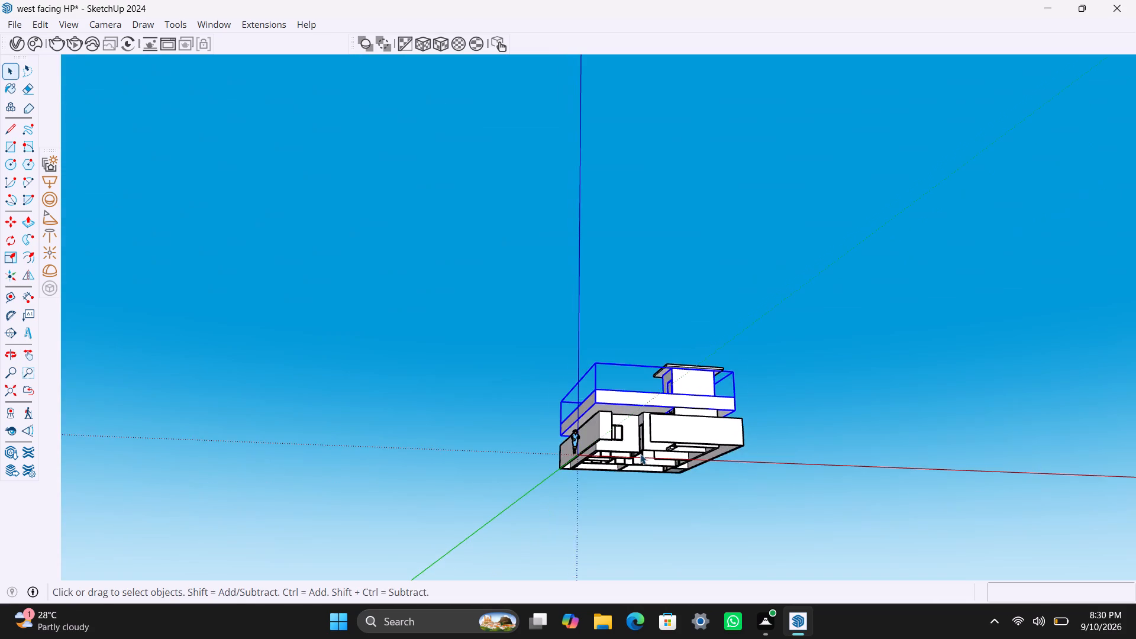
scroll(640, 454, up, 2)
middle_drag(674, 434, 590, 444)
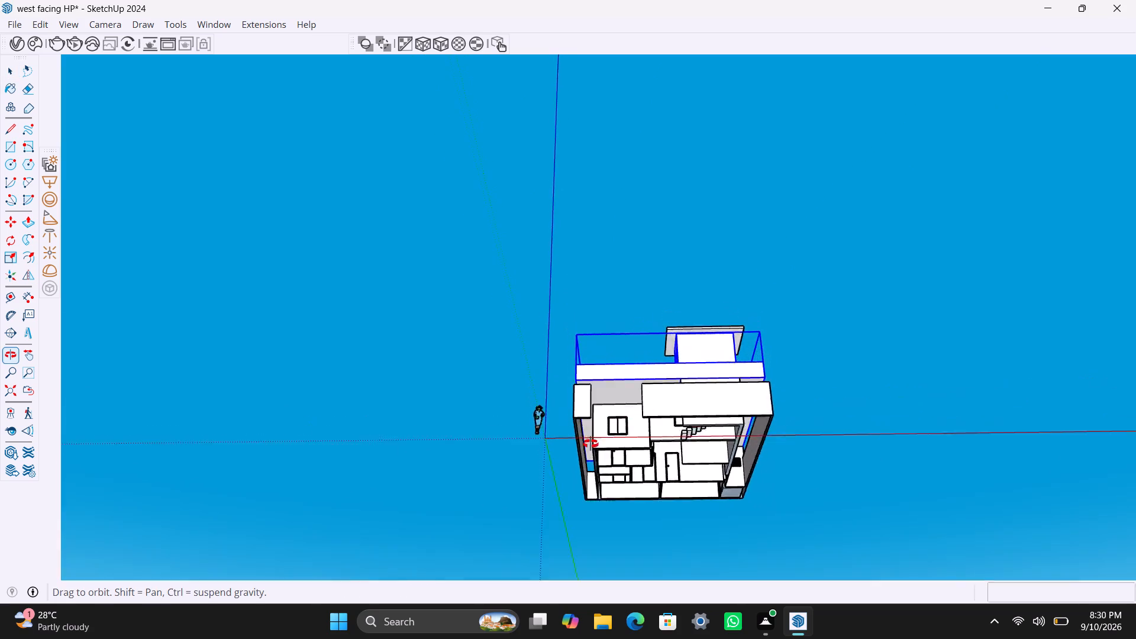
middle_drag(590, 444, 576, 547)
scroll(647, 463, down, 2)
scroll(650, 408, up, 4)
middle_drag(656, 443, 659, 463)
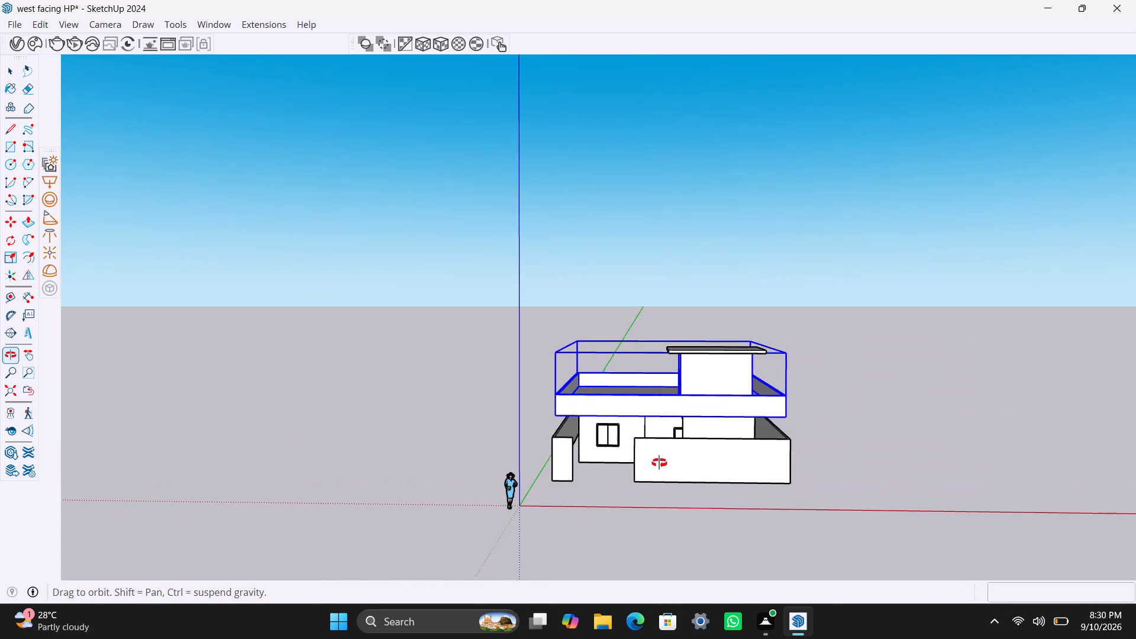
middle_drag(659, 463, 658, 577)
scroll(605, 410, up, 2)
click(976, 361)
scroll(679, 401, up, 3)
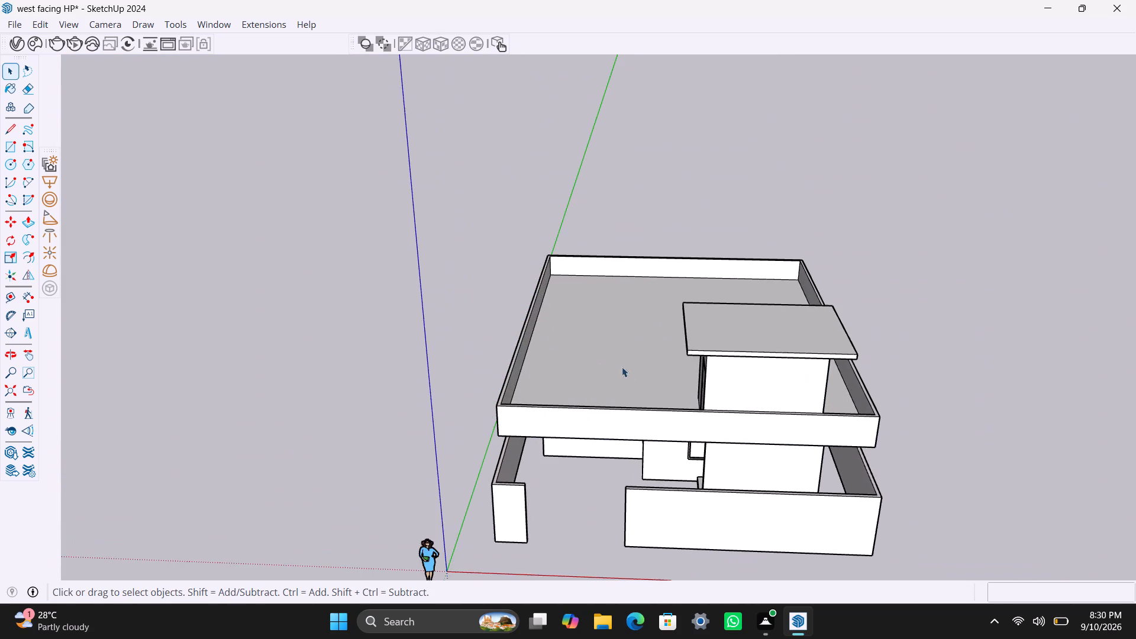
Draw a 38' 10 3/4" by 50' 8" rectangle across the underside between the compound wall's outer corners and make it a group.
scroll(635, 447, down, 4)
middle_drag(614, 454, 642, 224)
scroll(714, 435, up, 3)
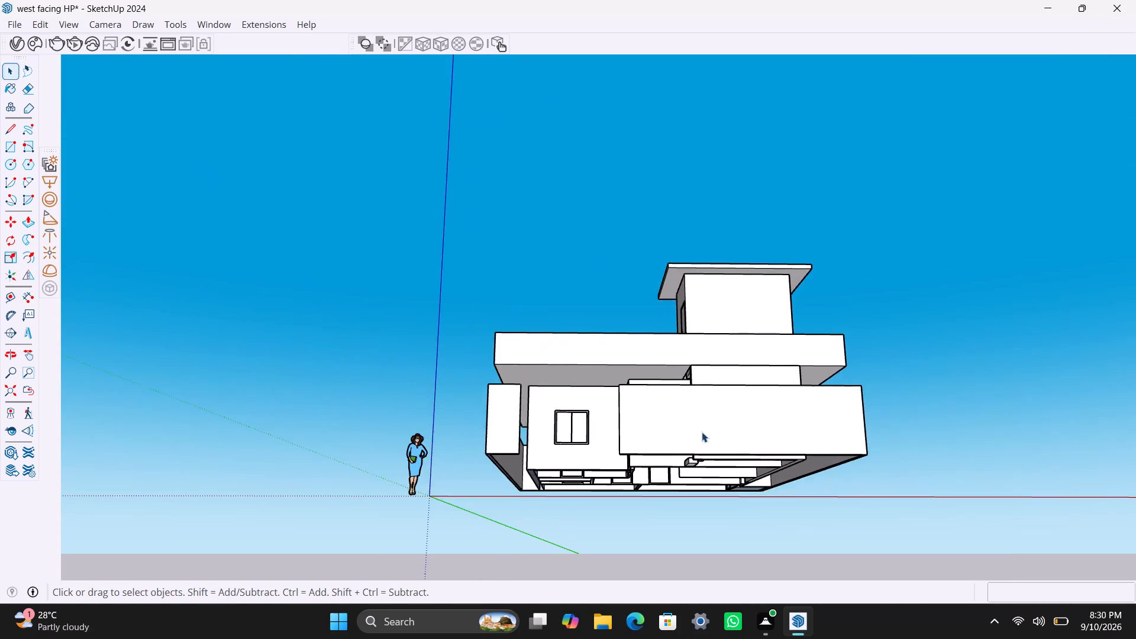
middle_drag(701, 422, 710, 228)
scroll(691, 327, down, 3)
middle_drag(657, 352, 646, 271)
key(r)
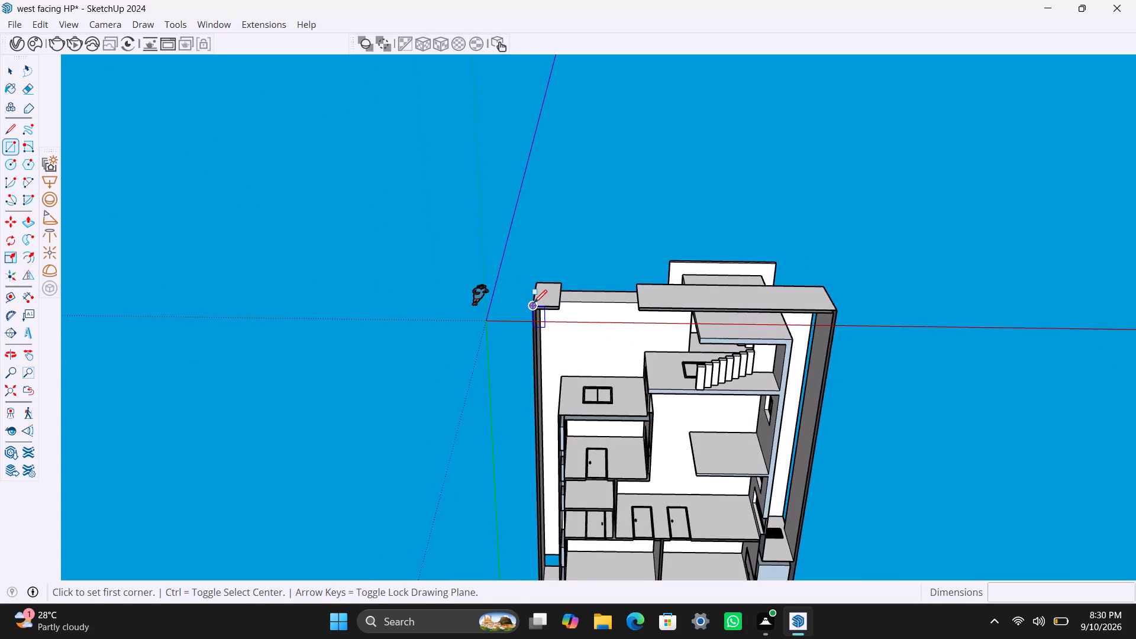
click(534, 303)
scroll(664, 487, down, 2)
shift+middle_drag(663, 477, 664, 299)
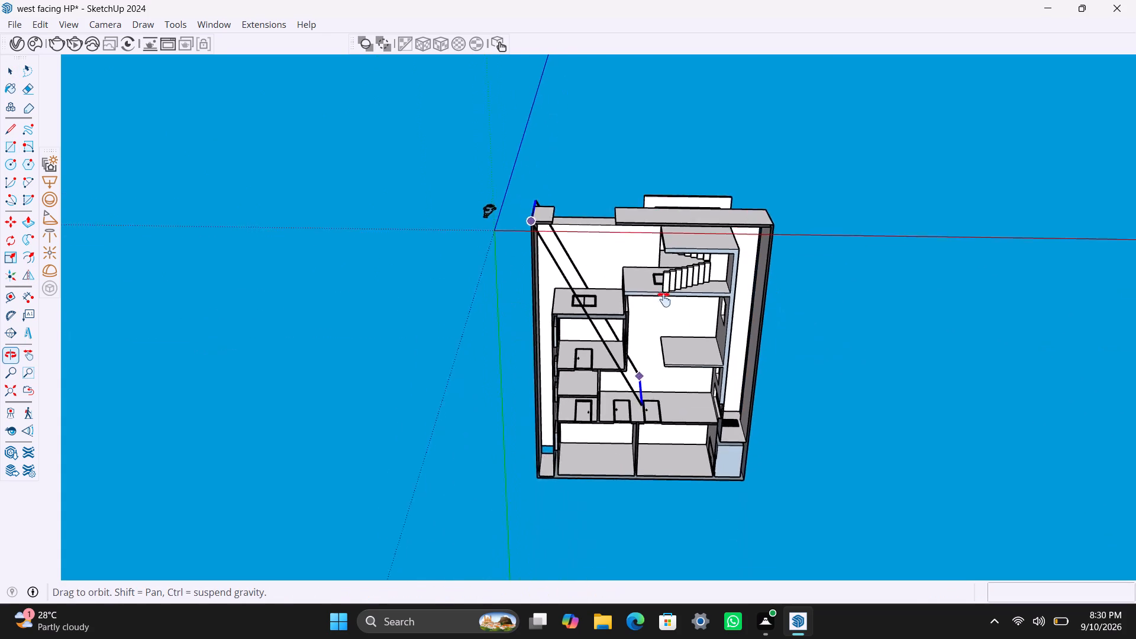
shift+middle_drag(664, 299, 665, 294)
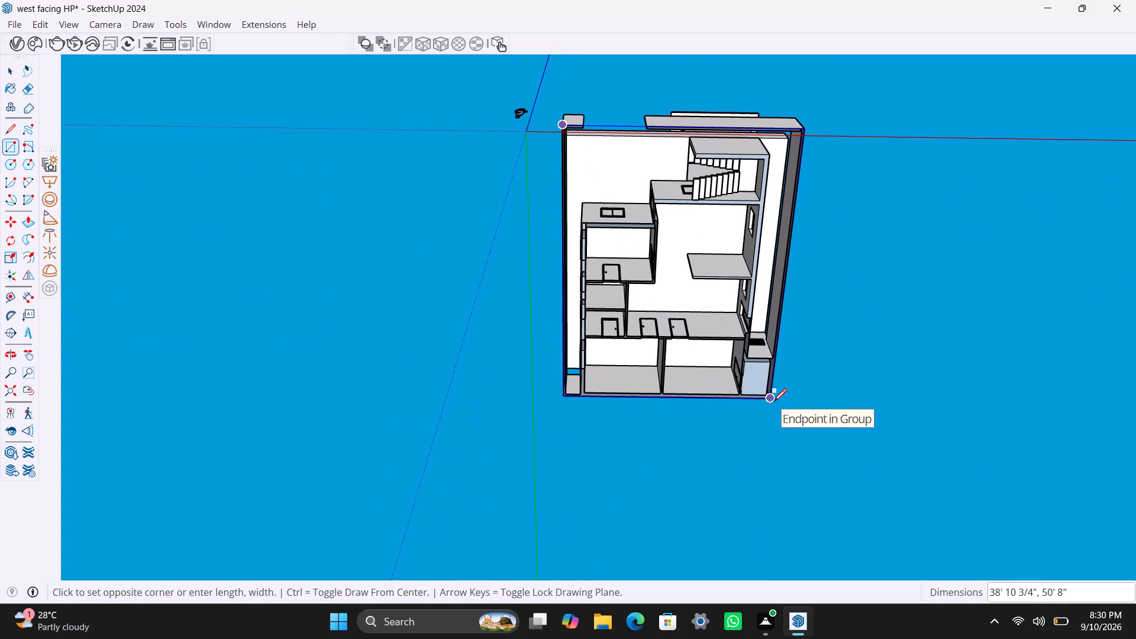
click(773, 402)
drag(773, 402, 721, 365)
key(space)
double_click(698, 310)
right_click(698, 310)
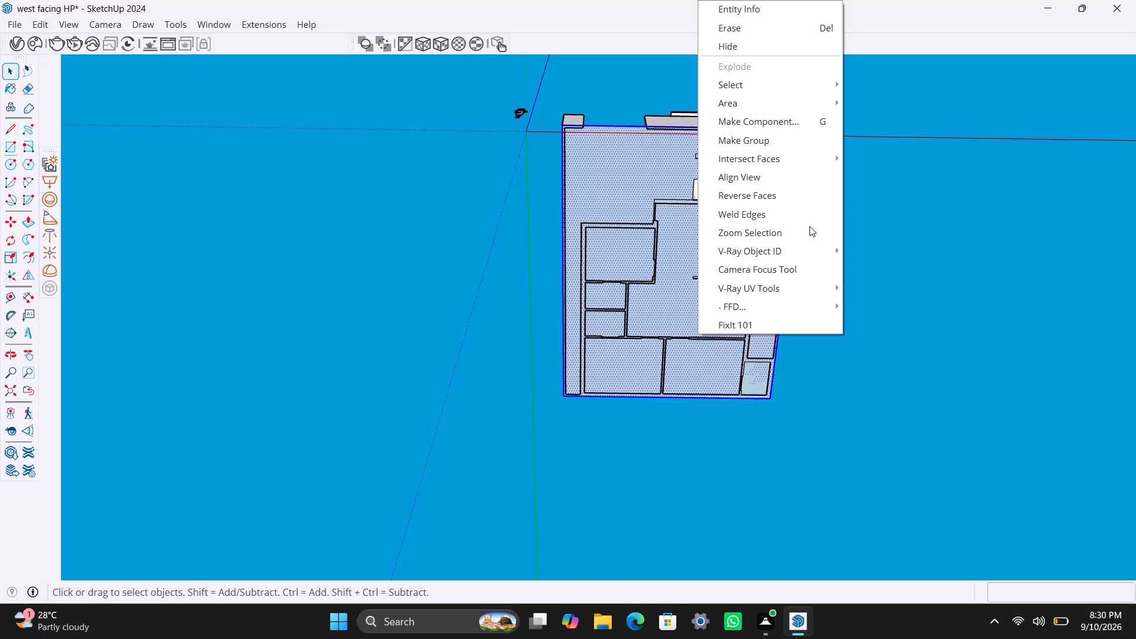
click(783, 142)
Pull the base rectangle's face down 6" inside its group to form a floor slab, and finish editing the group.
double_click(719, 257)
click(717, 256)
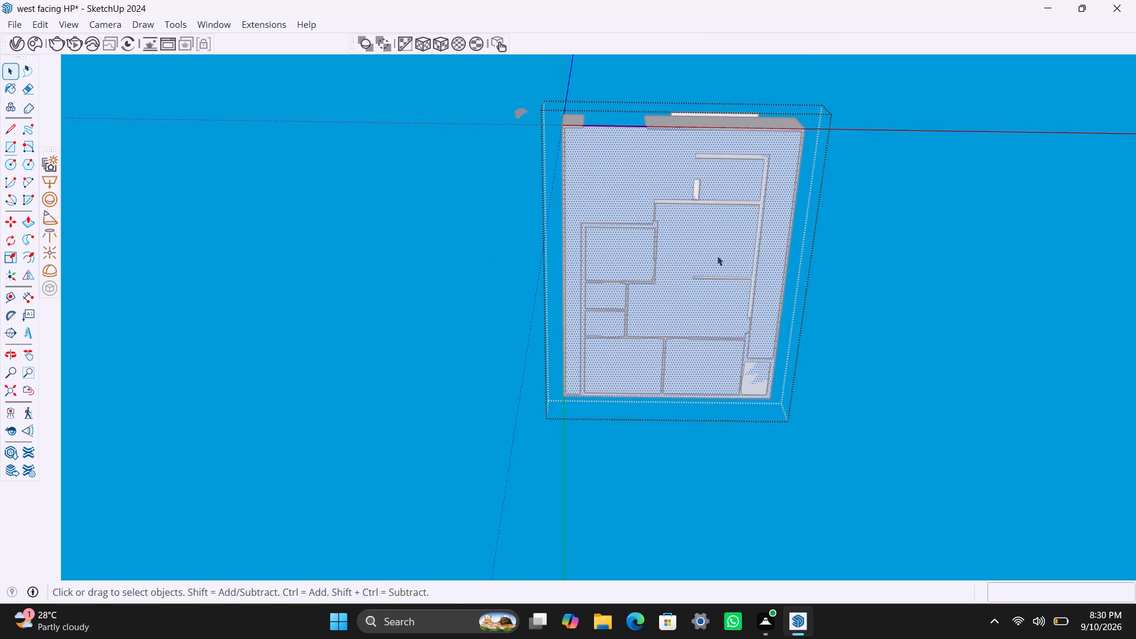
key(p)
click(717, 256)
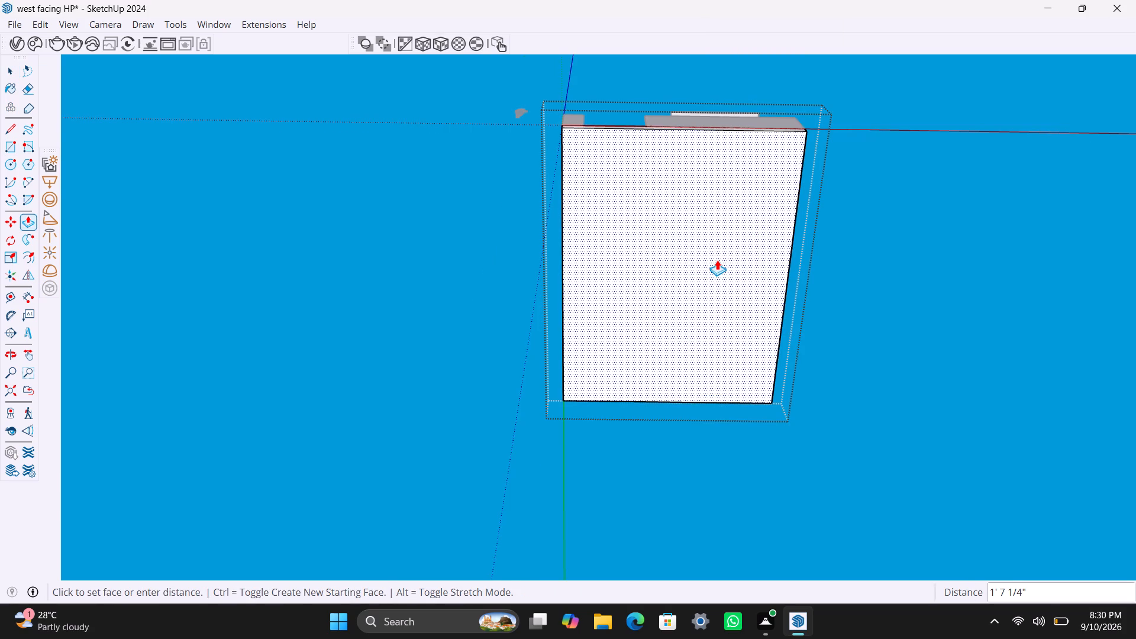
text(6")
key(Return)
key(space)
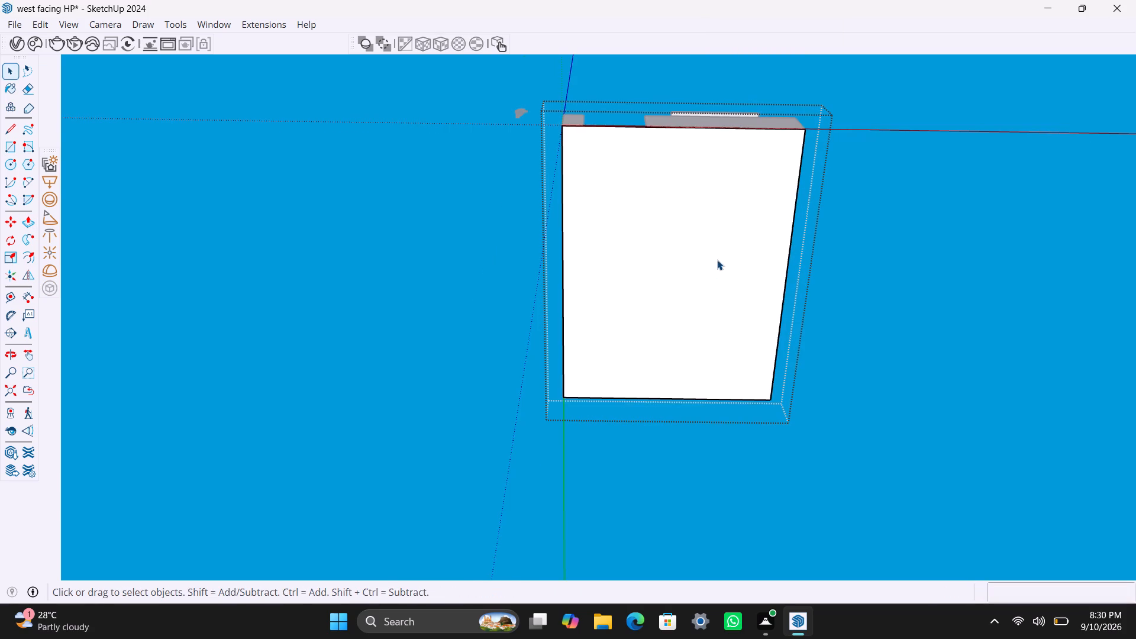
click(881, 270)
scroll(798, 192, down, 3)
middle_drag(776, 172, 657, 452)
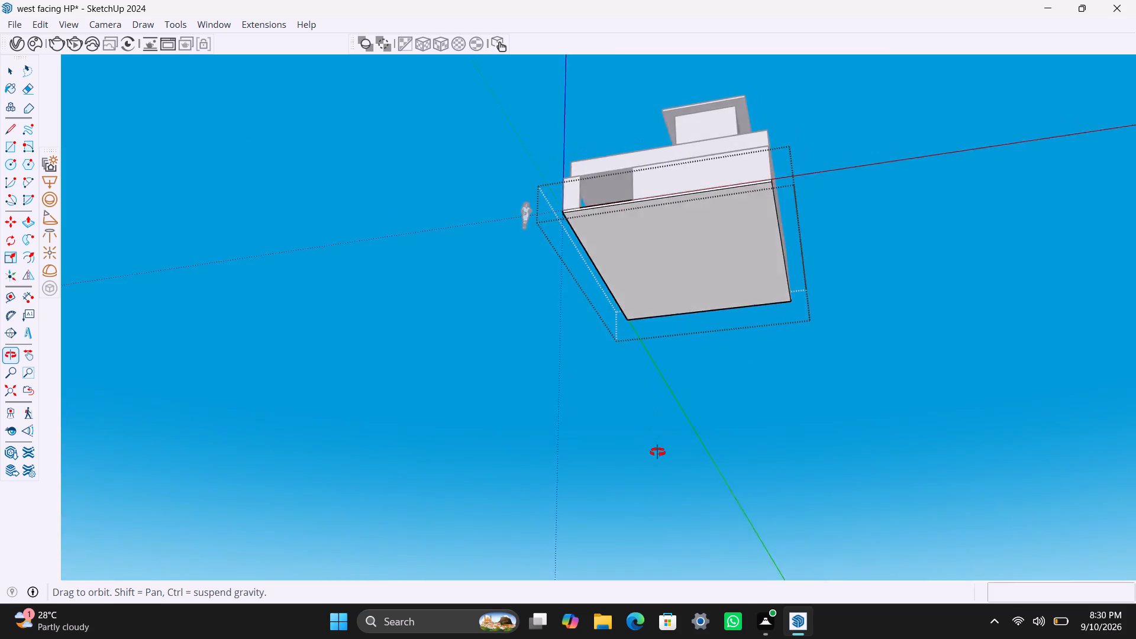
middle_drag(657, 452, 653, 489)
triple_click(895, 172)
Save the model with the new base slab under the house.
scroll(748, 196, down, 3)
middle_drag(737, 254, 750, 319)
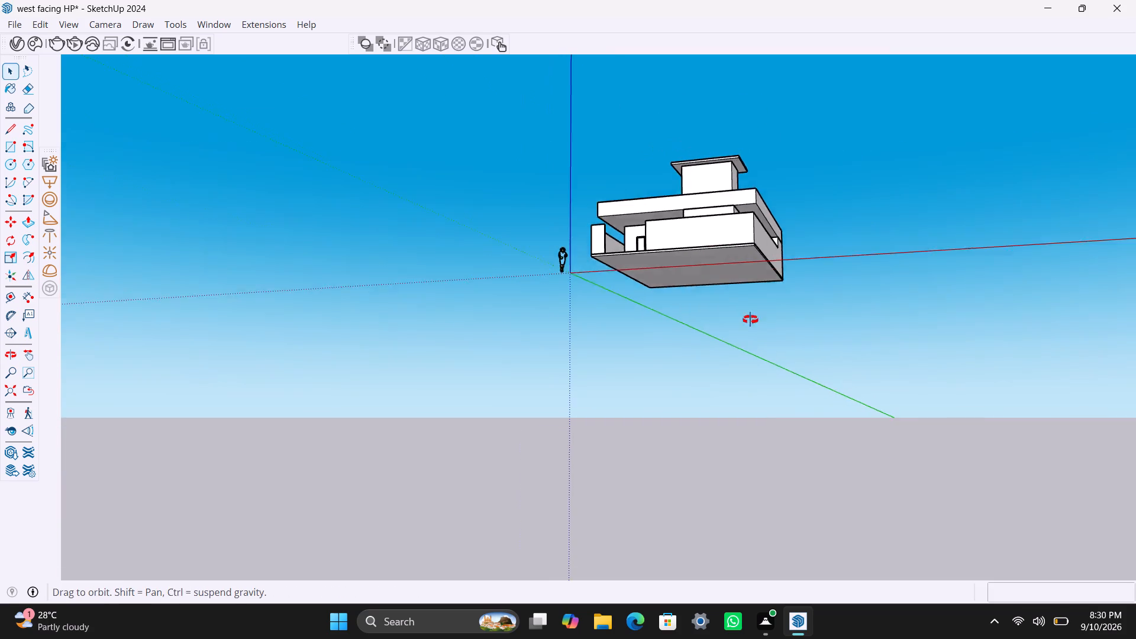
middle_drag(750, 319, 761, 422)
scroll(737, 288, up, 6)
middle_drag(665, 324, 756, 448)
key(ctrl+s)
key(space)
key(space)
key(space)
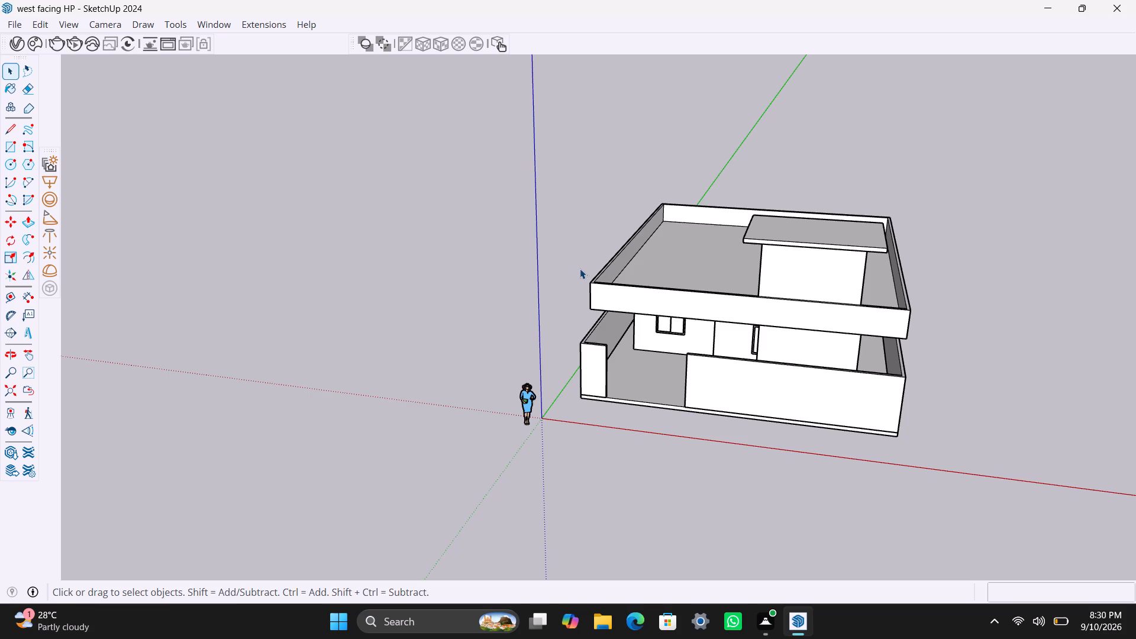
Examine the house from the front, side and above, including the base slab and compound wall.
scroll(598, 327, down, 3)
middle_drag(650, 370, 803, 403)
scroll(762, 319, up, 3)
middle_drag(819, 334, 719, 345)
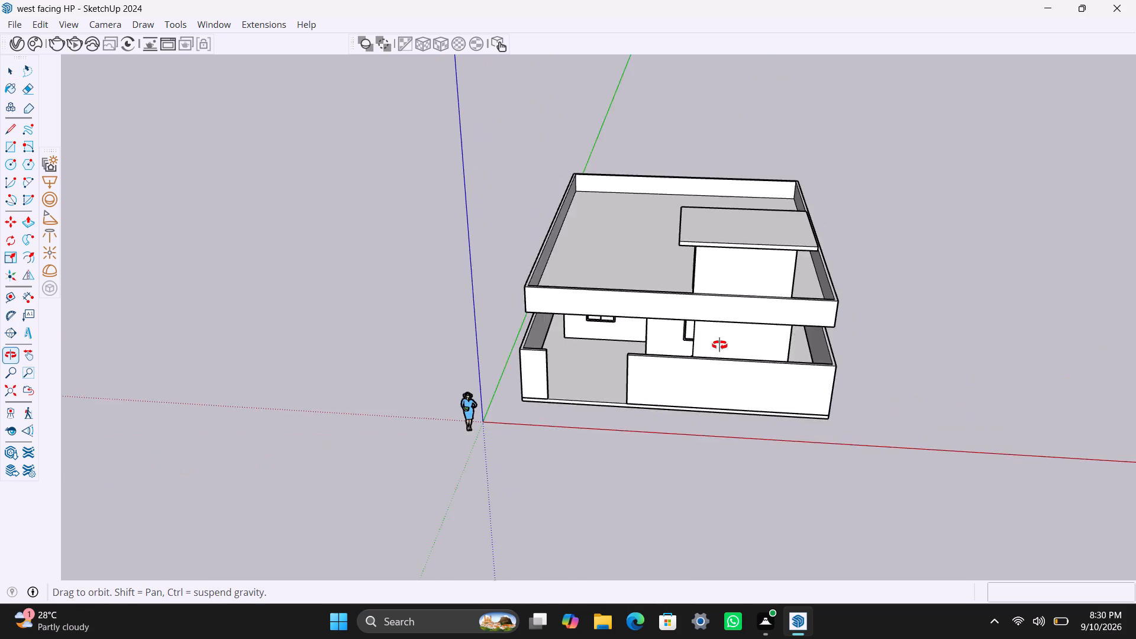
middle_drag(719, 345, 1062, 306)
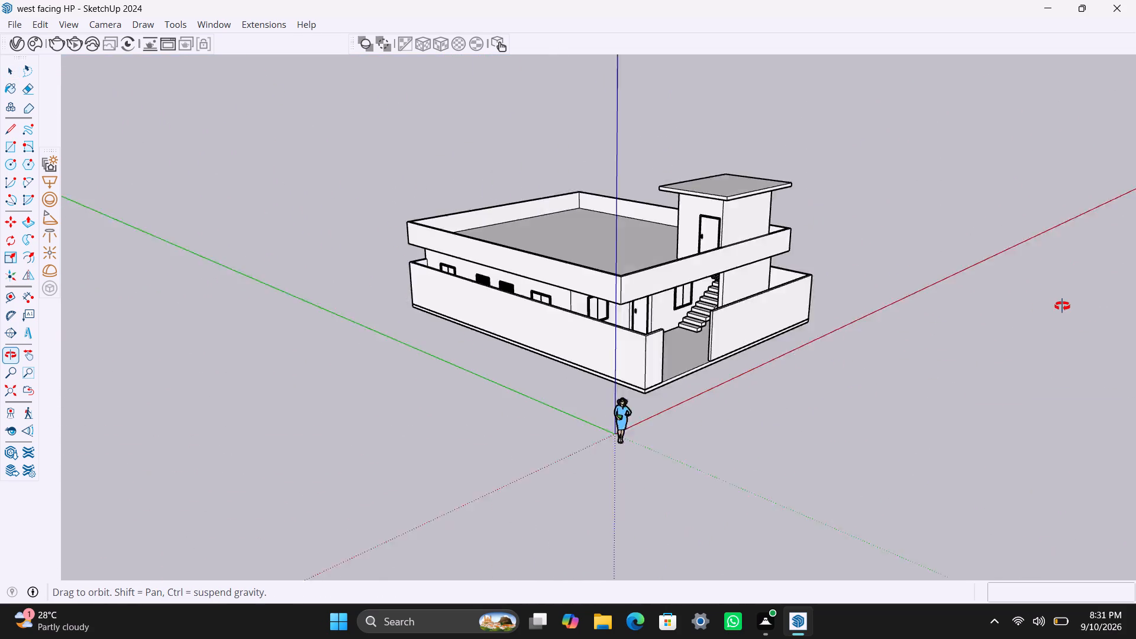
middle_drag(1062, 306, 596, 358)
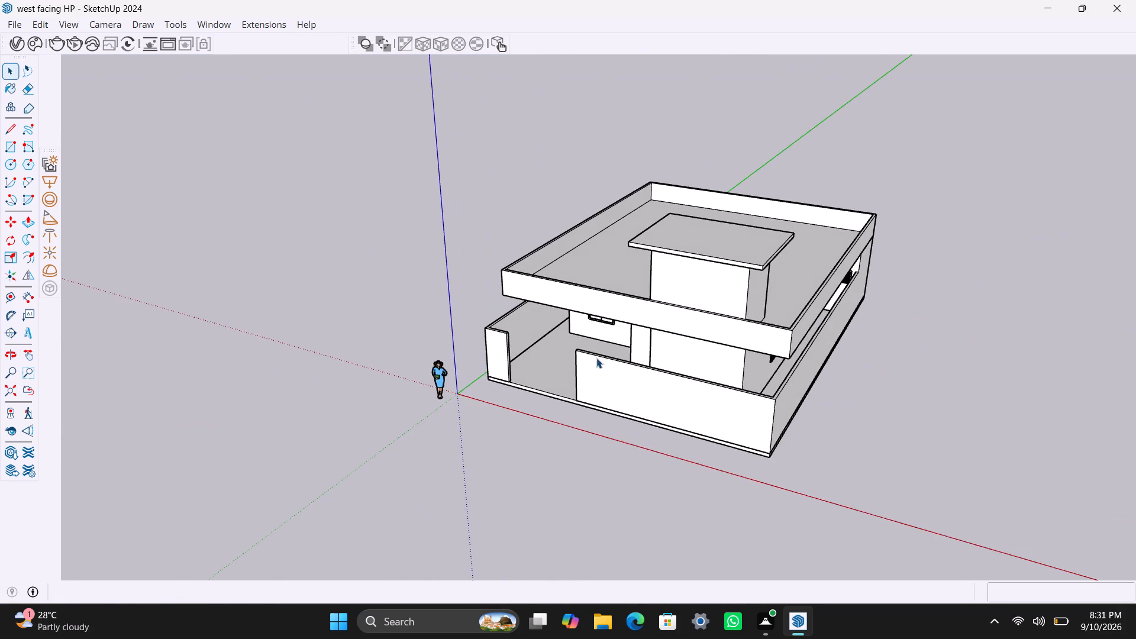
scroll(672, 309, down, 3)
scroll(705, 328, up, 2)
shift+middle_drag(709, 297, 728, 408)
scroll(705, 423, up, 1)
middle_drag(666, 450, 772, 478)
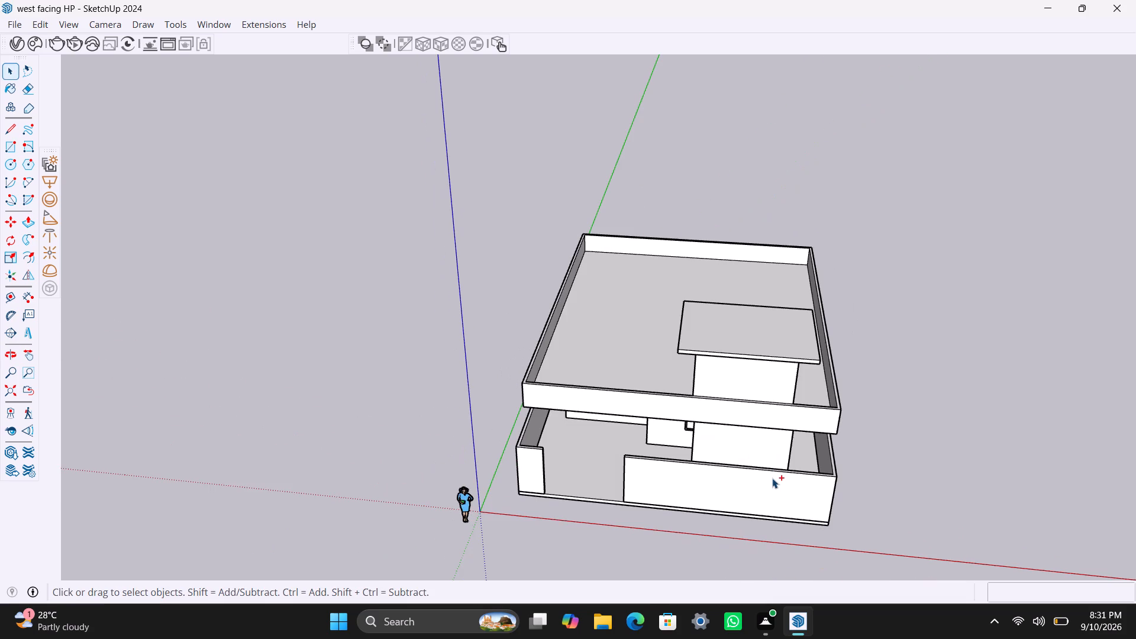
Save the model.
key(ctrl+s)
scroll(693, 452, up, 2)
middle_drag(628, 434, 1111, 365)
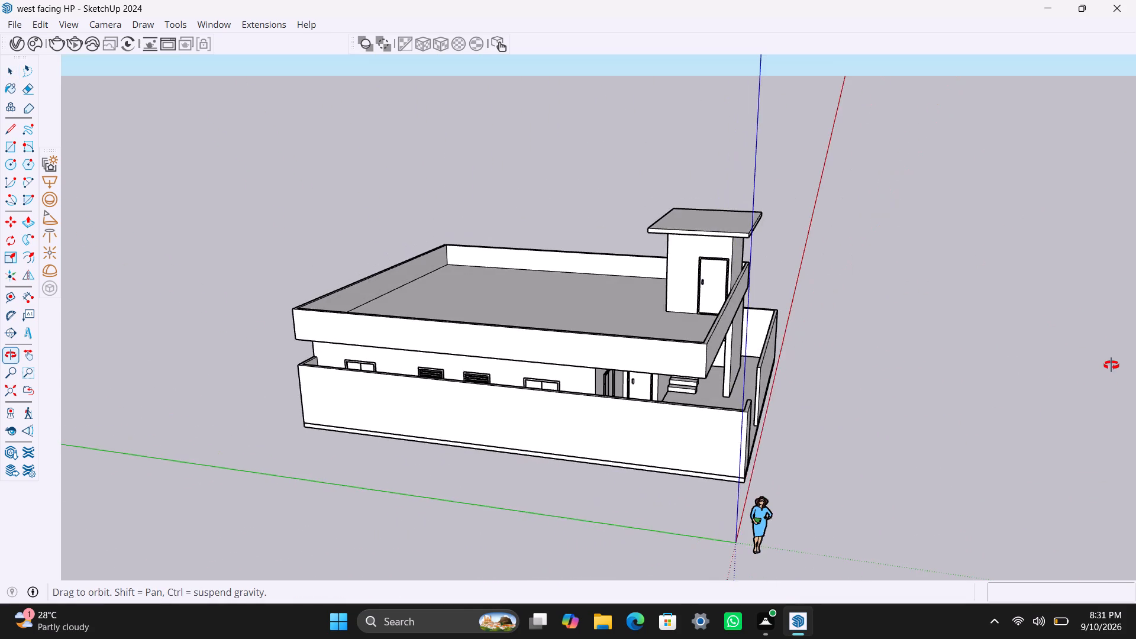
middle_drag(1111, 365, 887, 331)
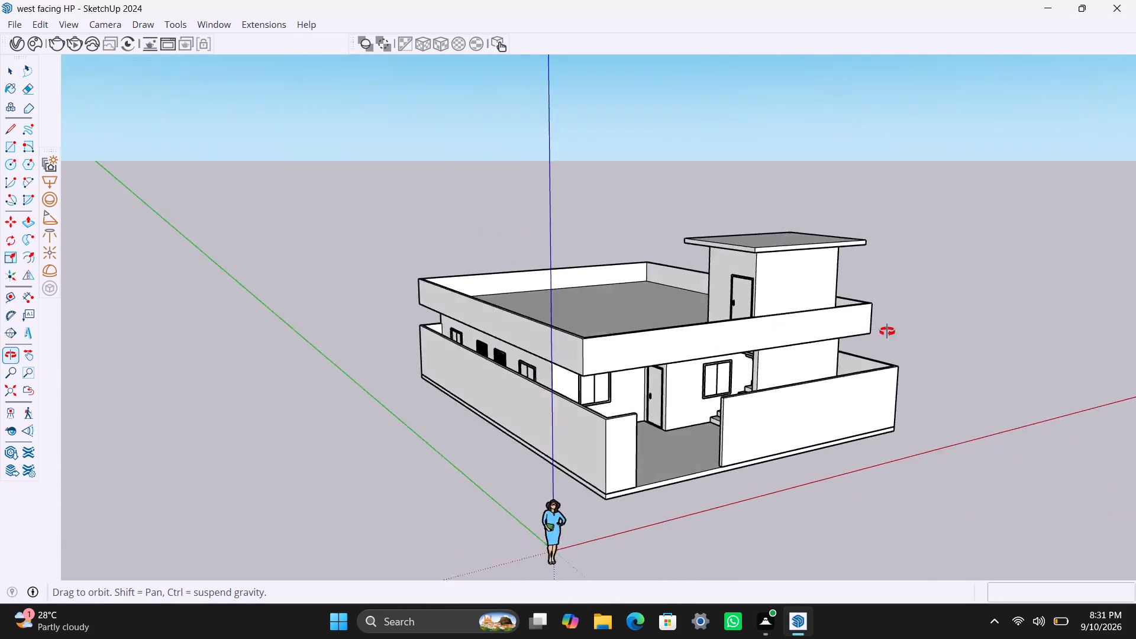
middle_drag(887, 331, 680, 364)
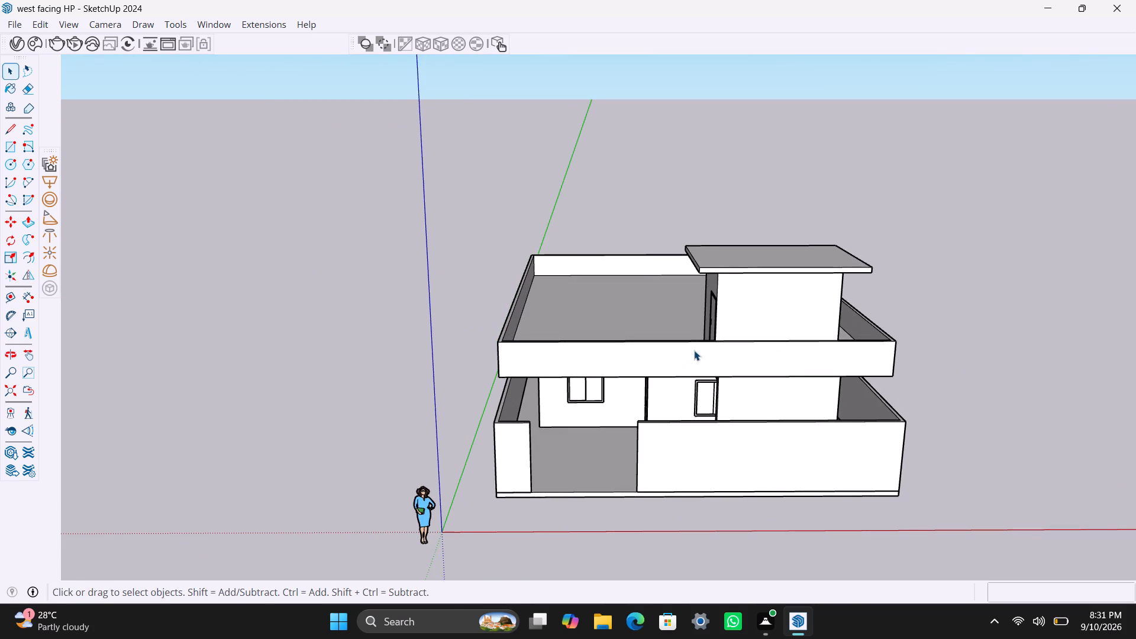
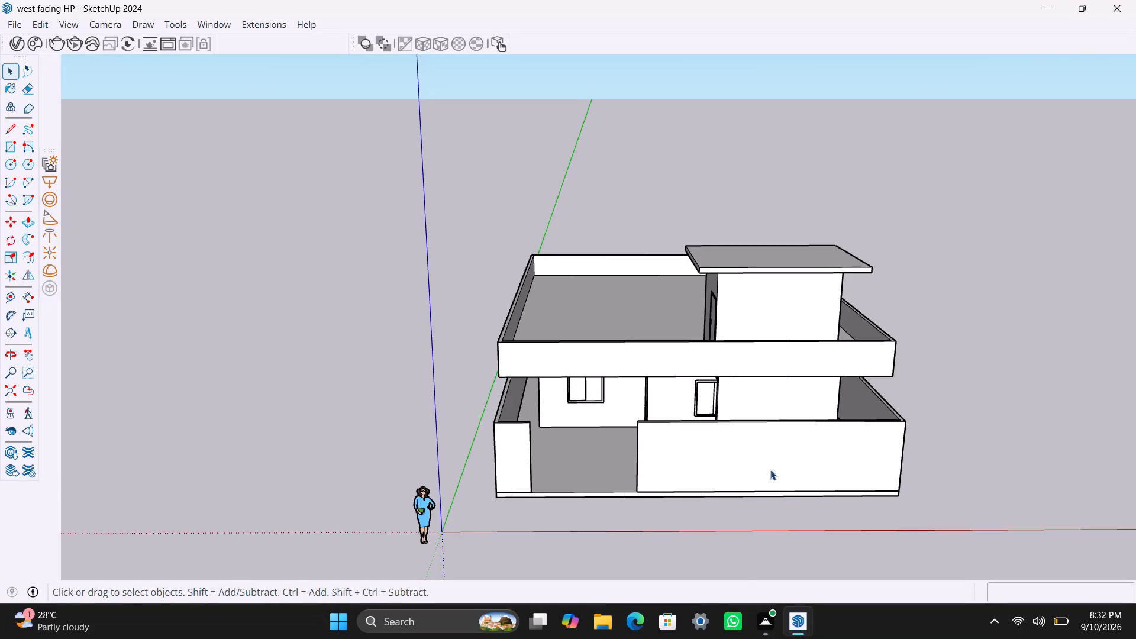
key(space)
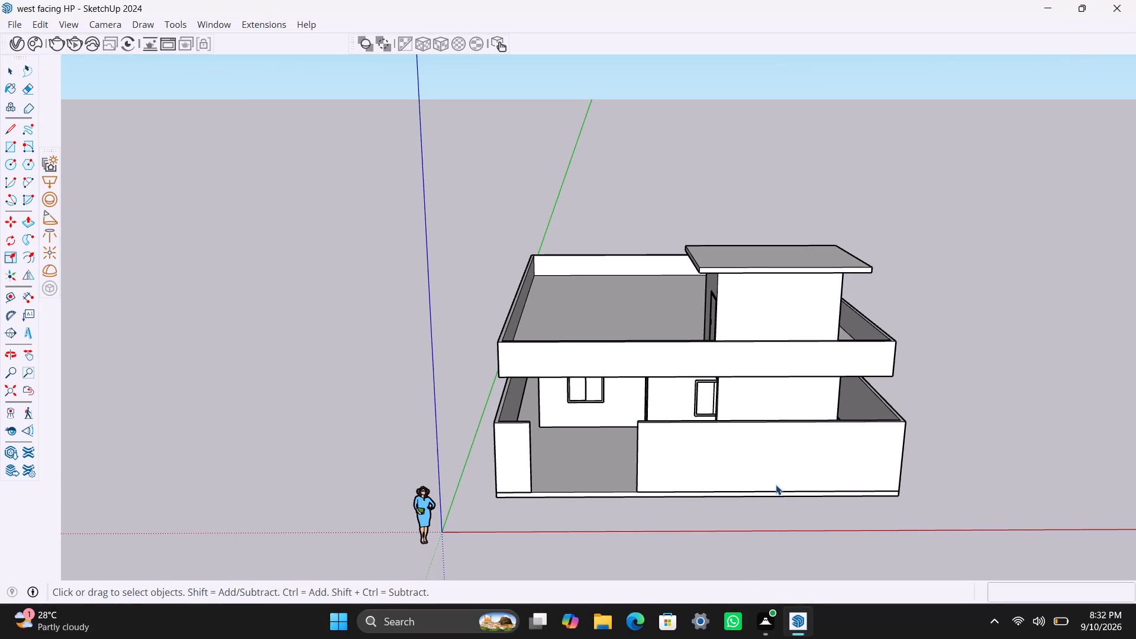
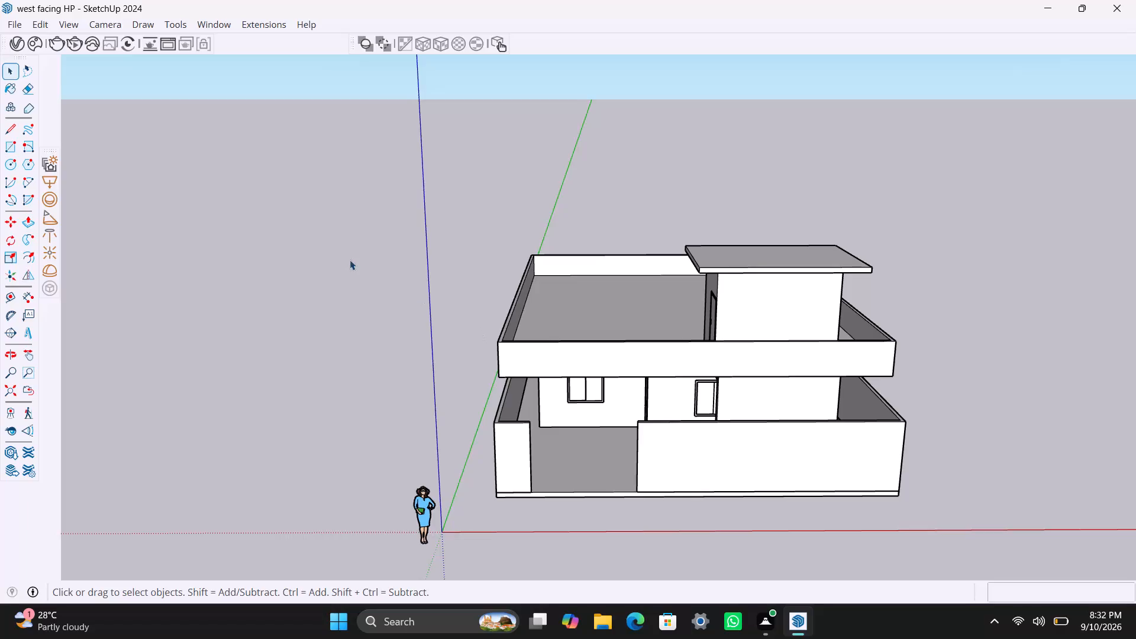
Inspect the house exterior from low and raised front angles, covering the compound wall, parapet and roofed staircase headroom.
scroll(635, 366, down, 3)
scroll(638, 393, up, 4)
middle_drag(737, 394, 767, 276)
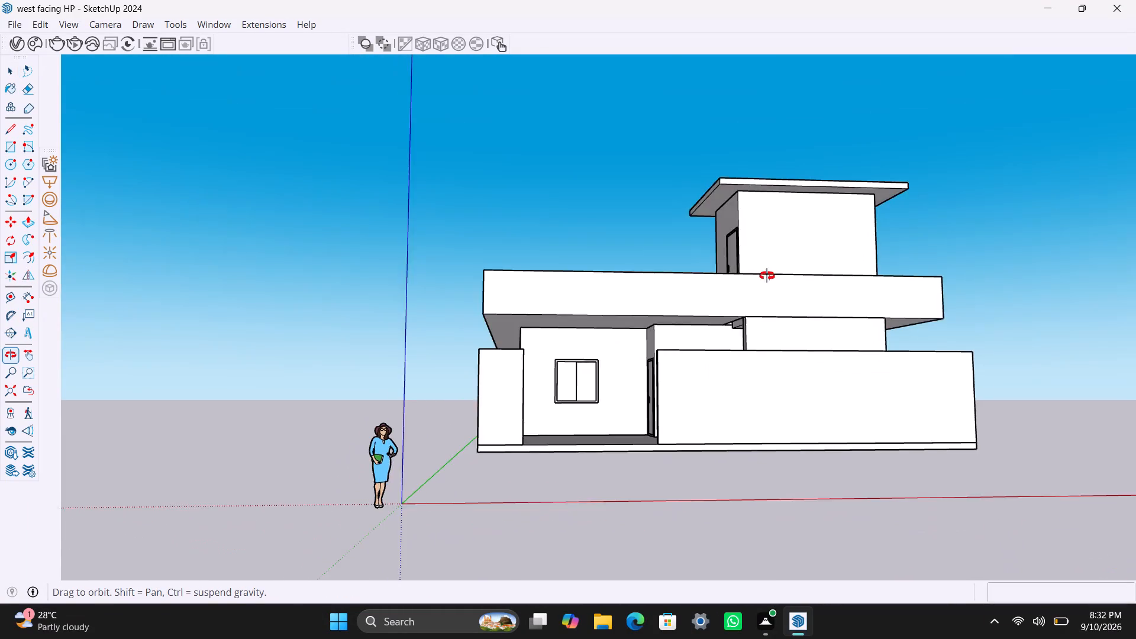
middle_drag(767, 276, 802, 374)
scroll(704, 456, up, 2)
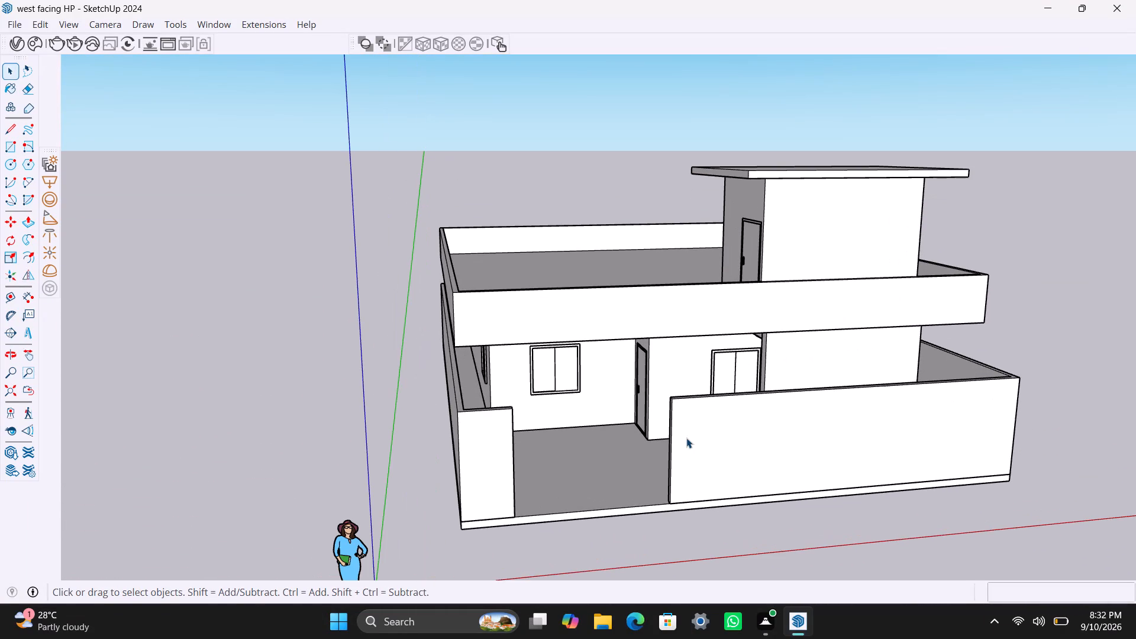
scroll(679, 430, down, 4)
middle_drag(877, 404, 788, 421)
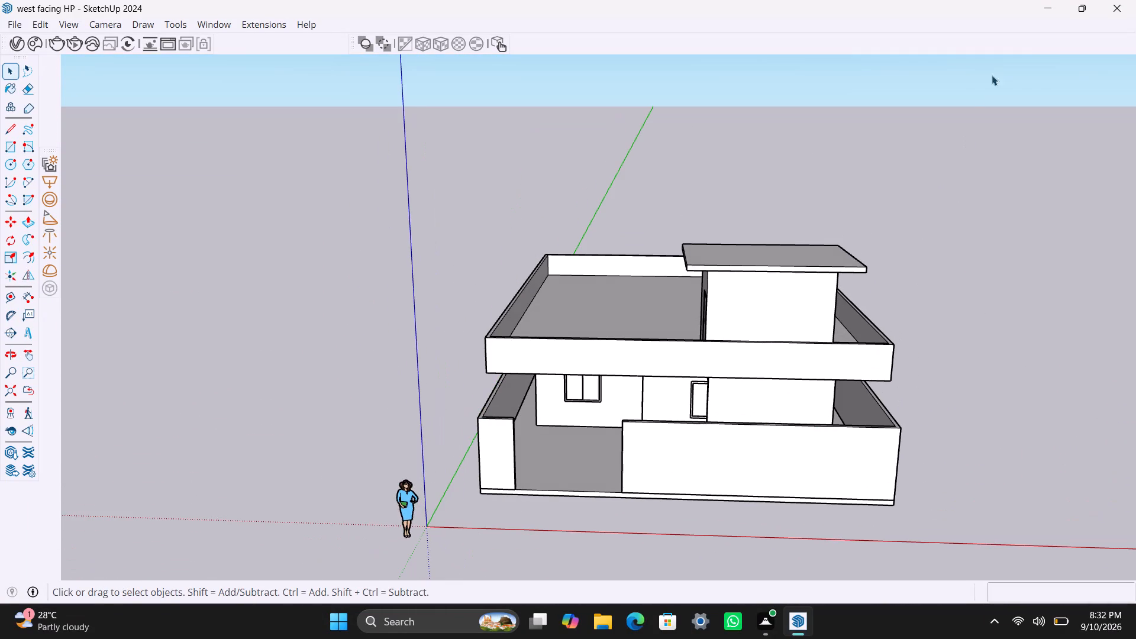
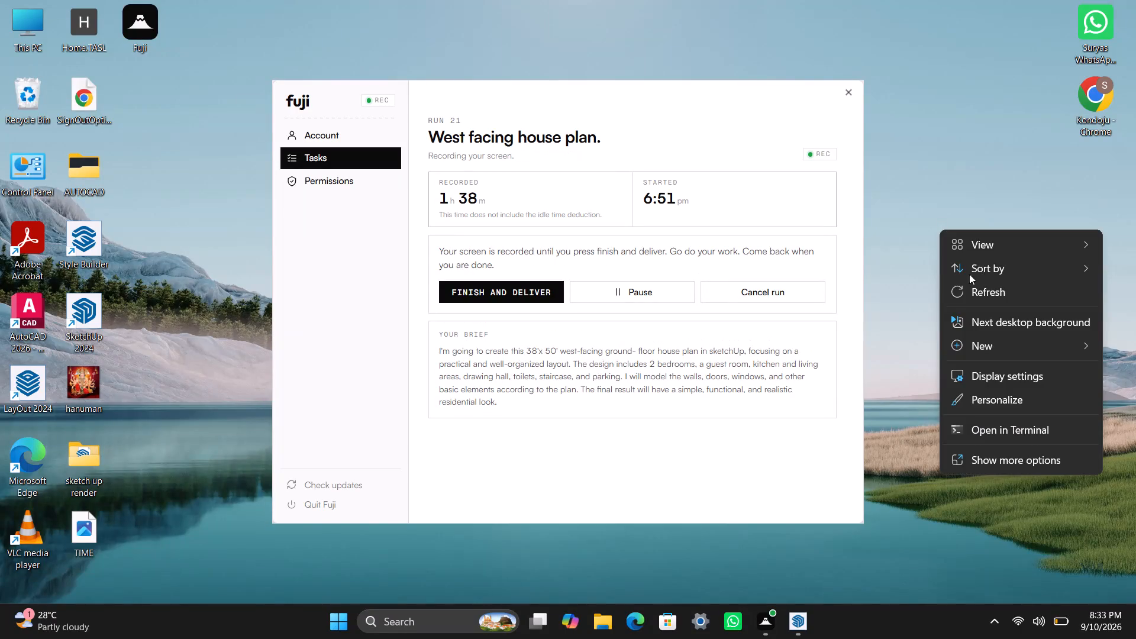
Switch back to SketchUp and inspect the house front, including the compound wall, entrance, parapet and staircase headroom.
click(965, 298)
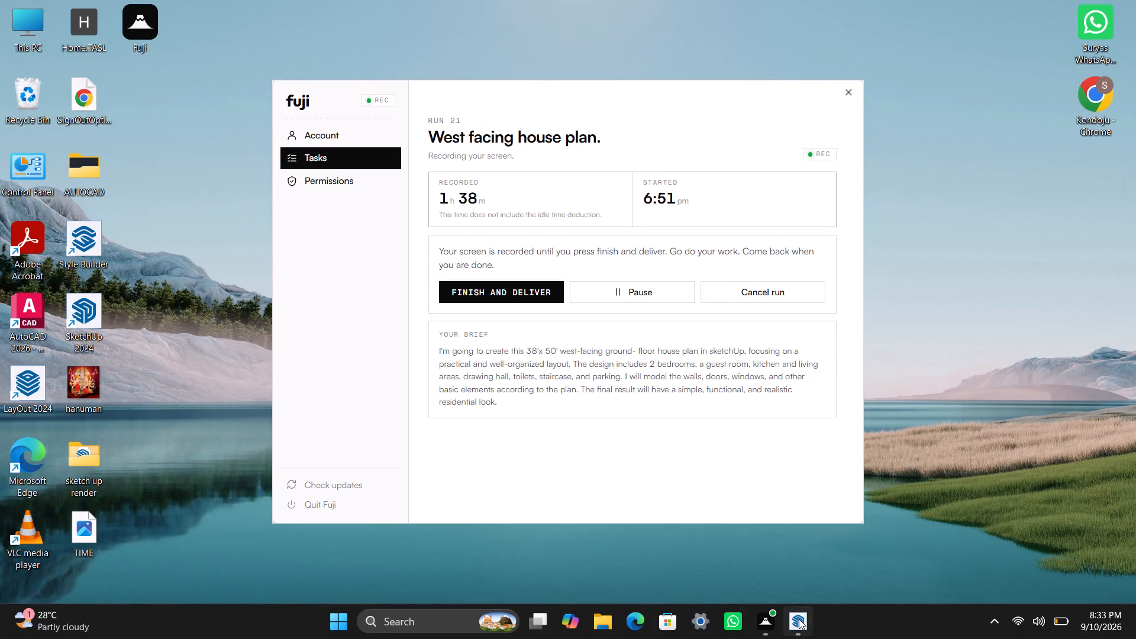
click(799, 620)
scroll(617, 453, down, 4)
middle_drag(618, 443, 953, 336)
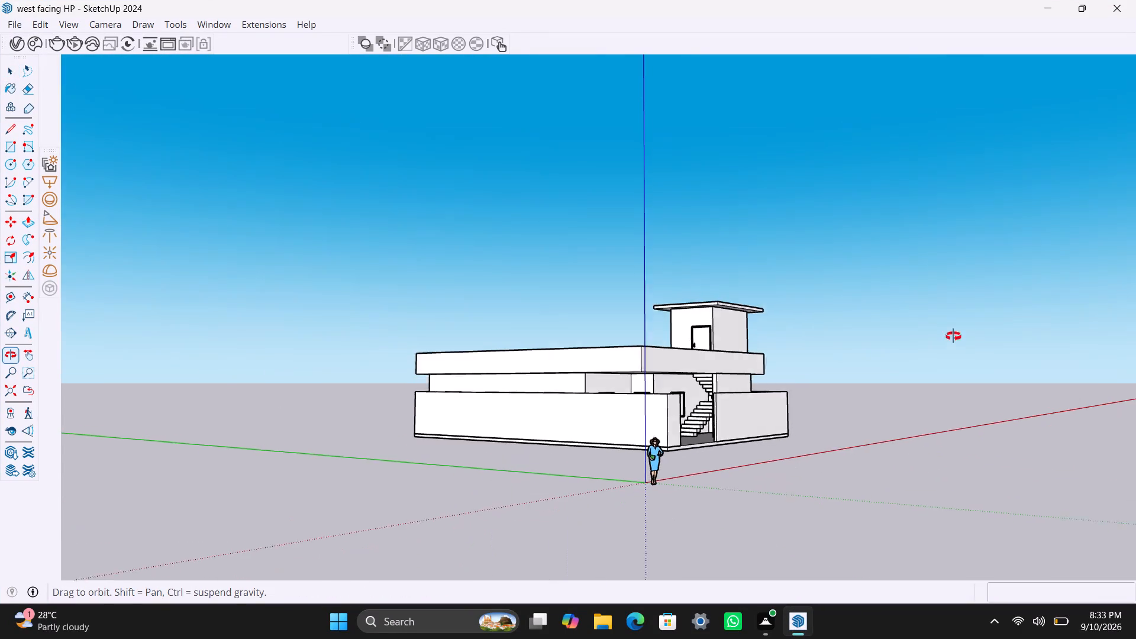
middle_drag(953, 336, 951, 335)
scroll(592, 367, up, 3)
middle_drag(654, 383, 394, 451)
scroll(601, 415, up, 2)
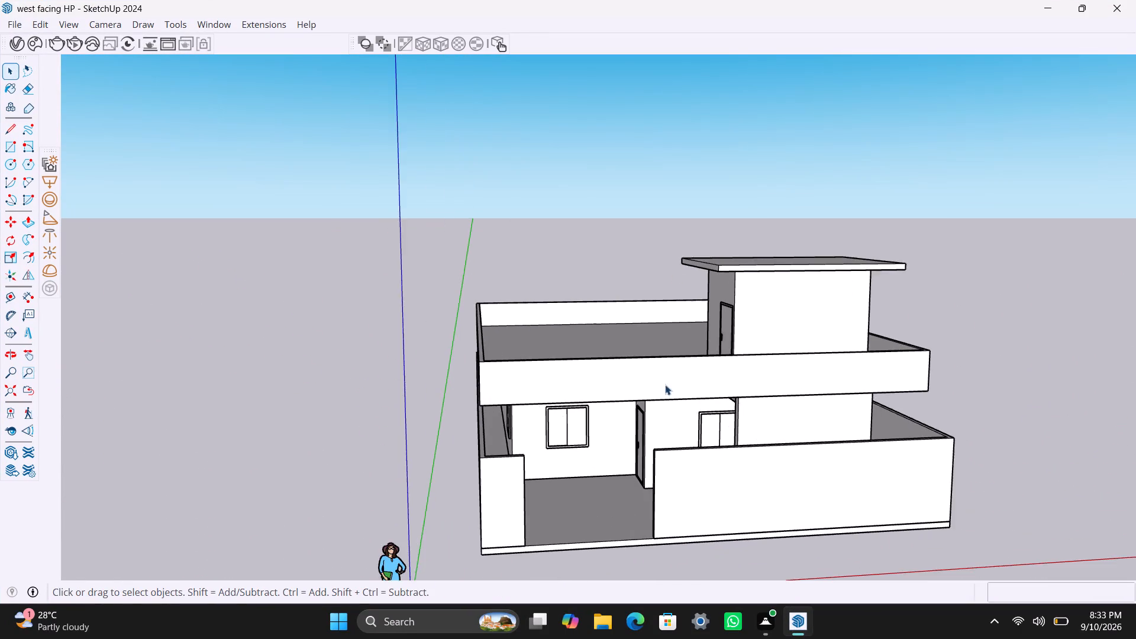
scroll(657, 388, down, 3)
middle_drag(704, 392, 641, 343)
scroll(662, 337, up, 1)
middle_drag(735, 379, 643, 411)
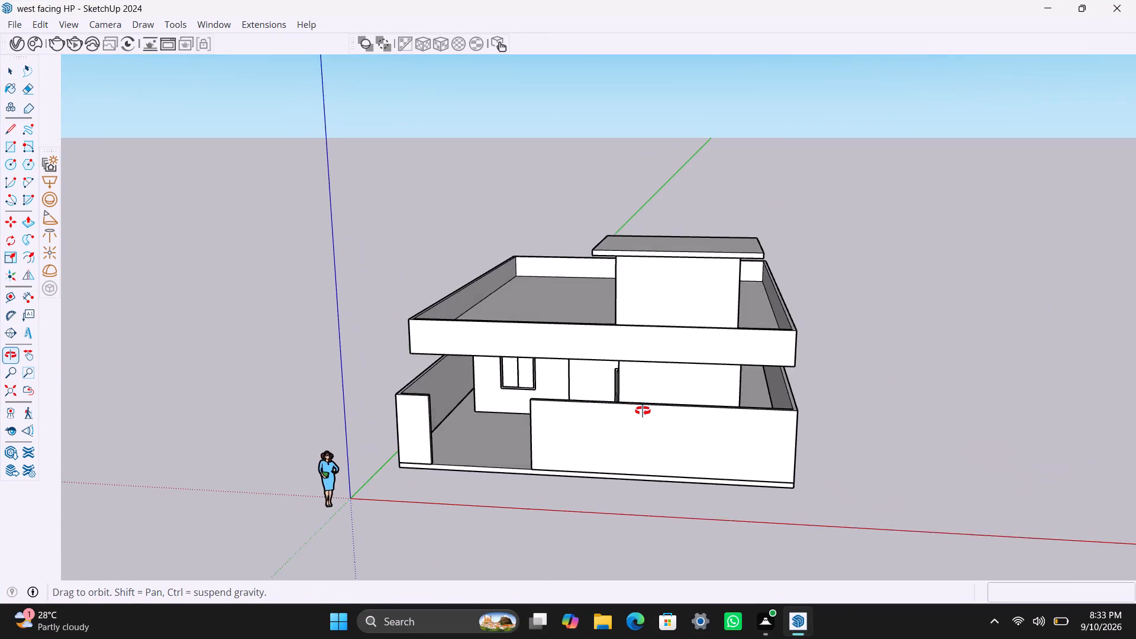
middle_drag(643, 411, 673, 396)
scroll(689, 389, up, 2)
shift+middle_drag(708, 370, 711, 327)
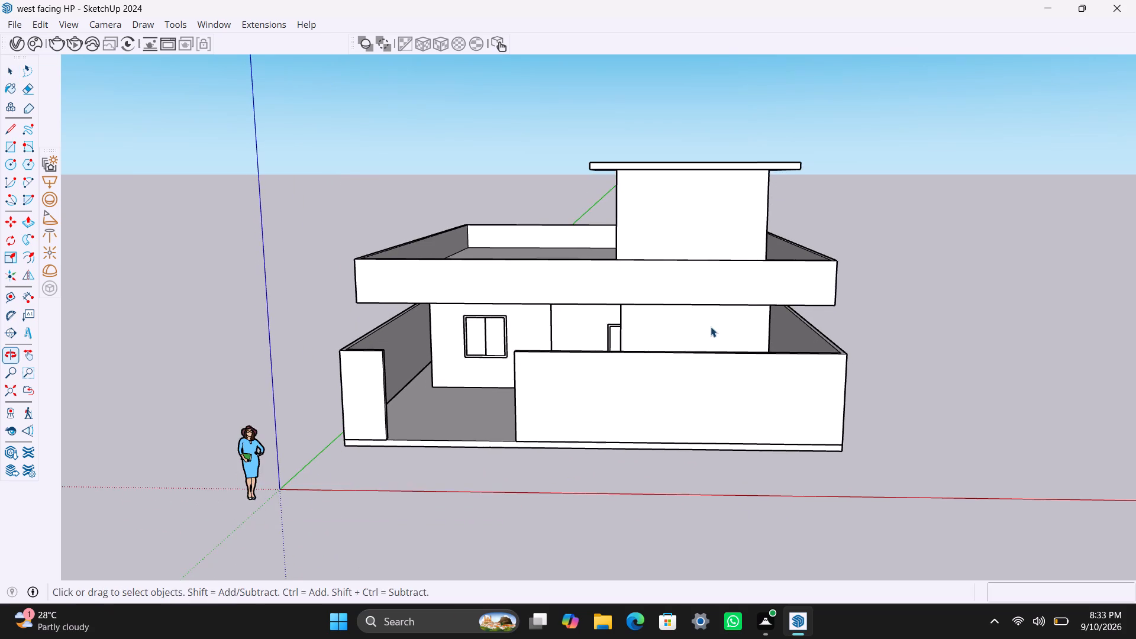
scroll(711, 327, down, 4)
middle_drag(718, 329, 722, 322)
scroll(716, 332, up, 2)
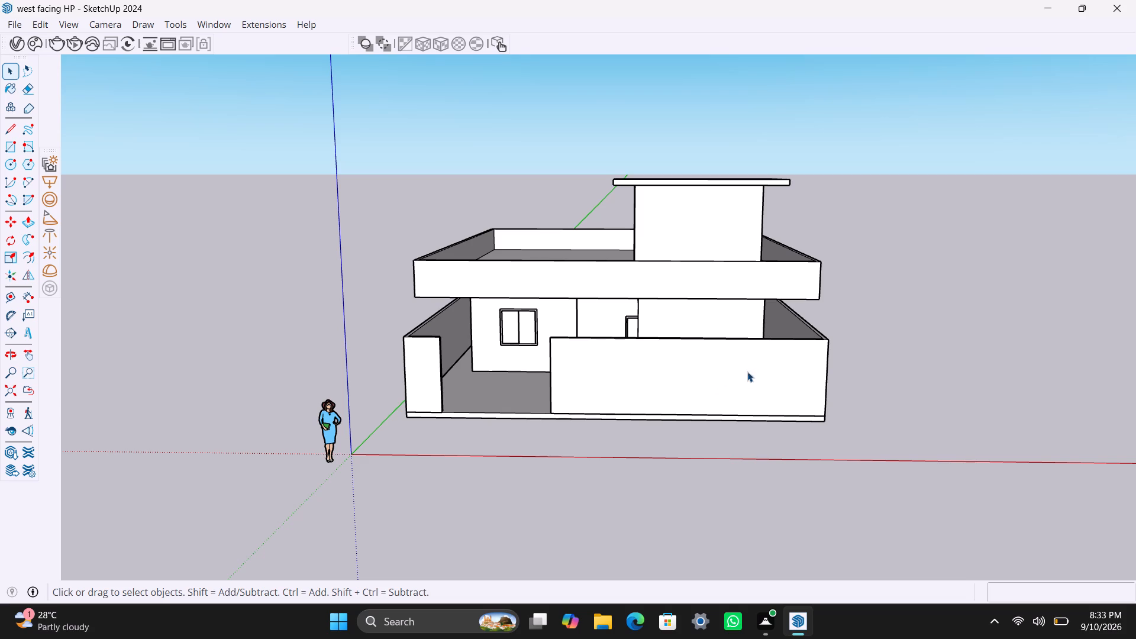
scroll(660, 329, down, 3)
scroll(663, 356, up, 2)
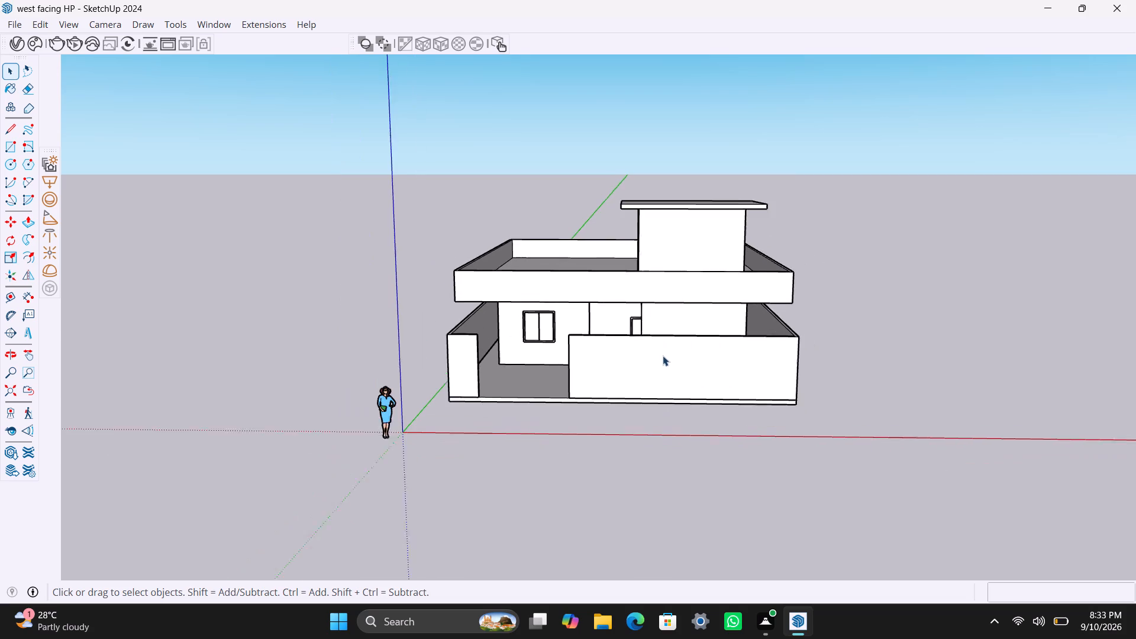
Examine the house from raised front and corner angles, covering the roof terrace, headroom and side walls.
scroll(636, 367, down, 3)
middle_drag(680, 363, 666, 479)
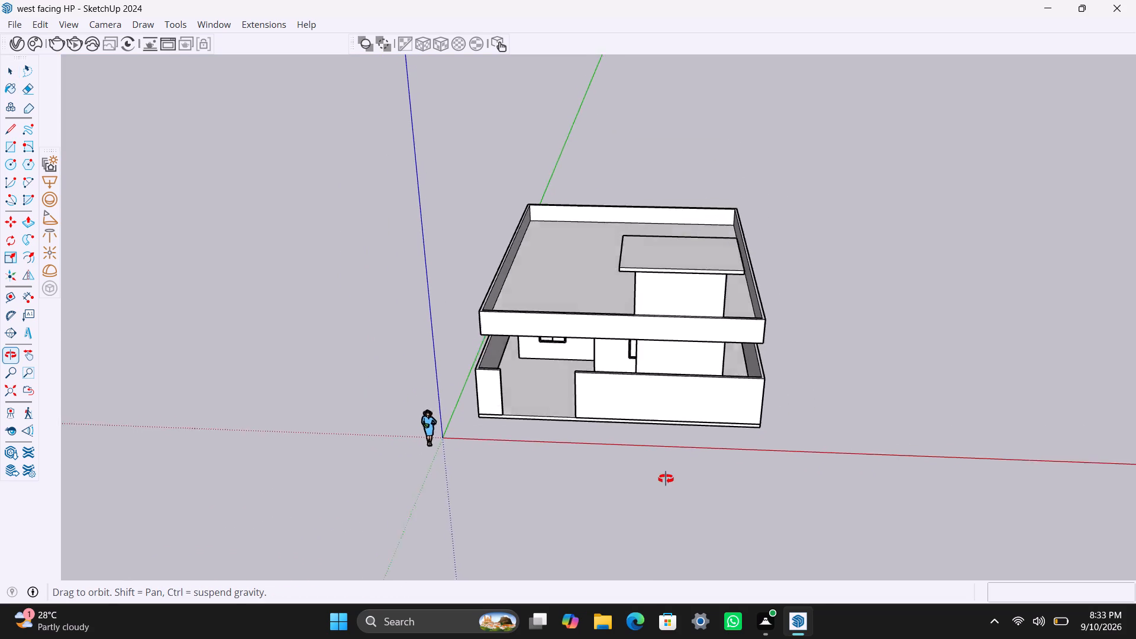
middle_drag(666, 479, 1001, 451)
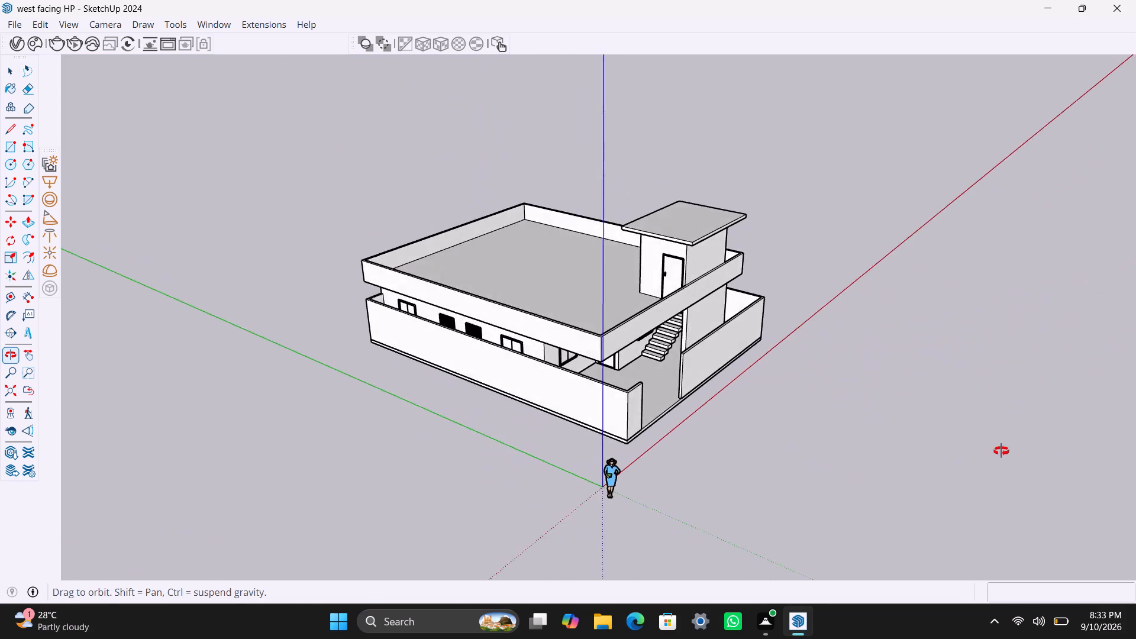
middle_drag(1001, 451, 714, 409)
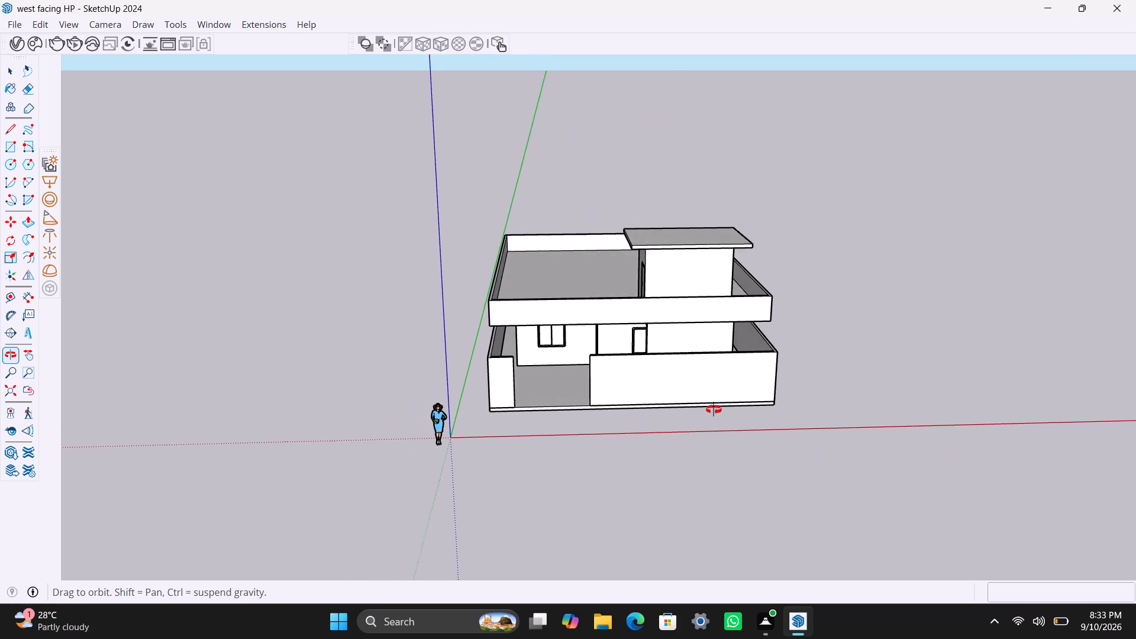
middle_drag(714, 409, 673, 417)
scroll(673, 417, down, 3)
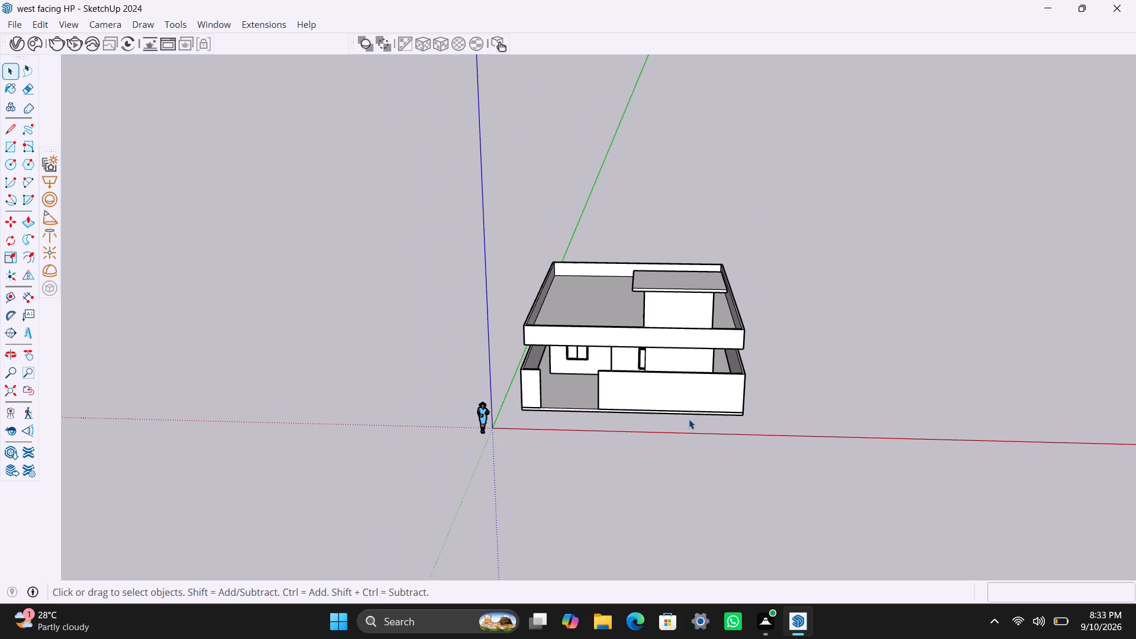
shift+middle_drag(689, 419, 780, 404)
scroll(718, 367, up, 8)
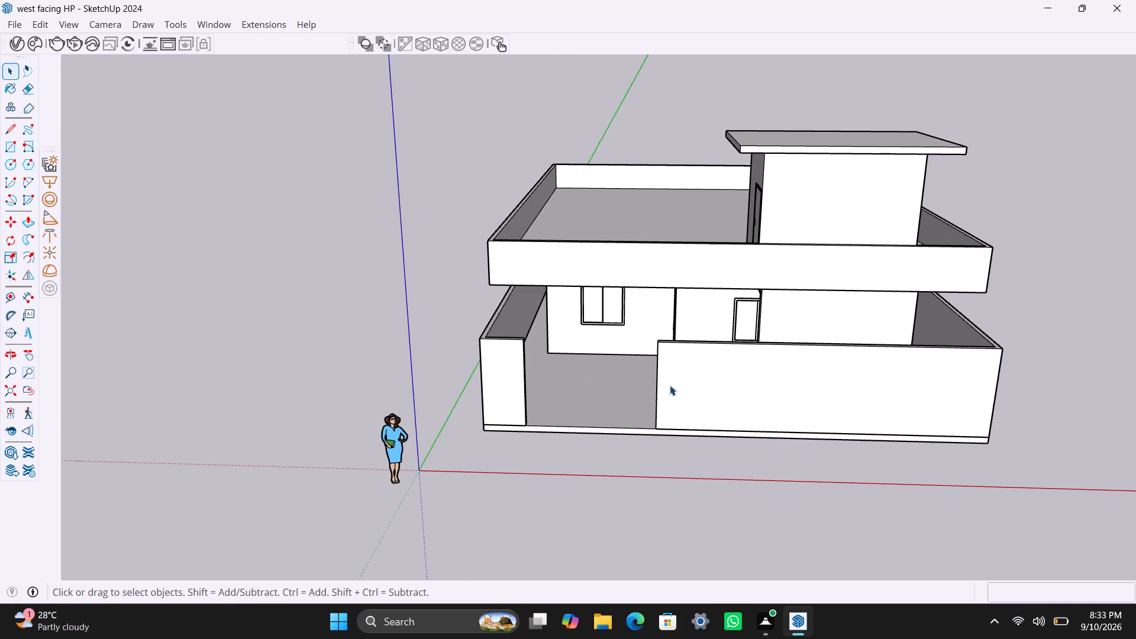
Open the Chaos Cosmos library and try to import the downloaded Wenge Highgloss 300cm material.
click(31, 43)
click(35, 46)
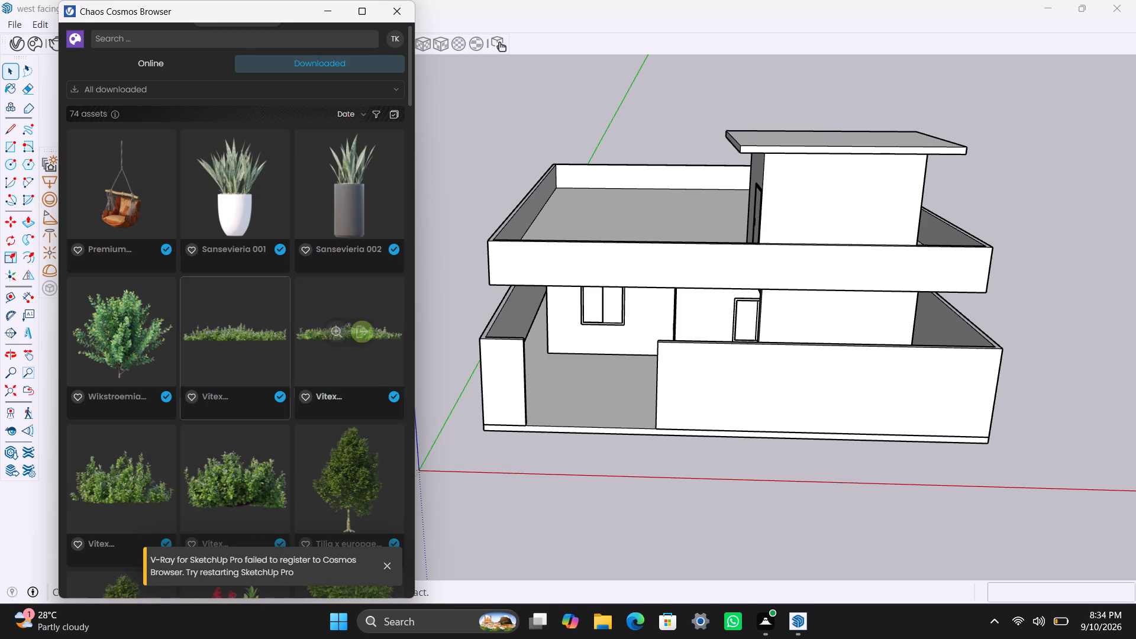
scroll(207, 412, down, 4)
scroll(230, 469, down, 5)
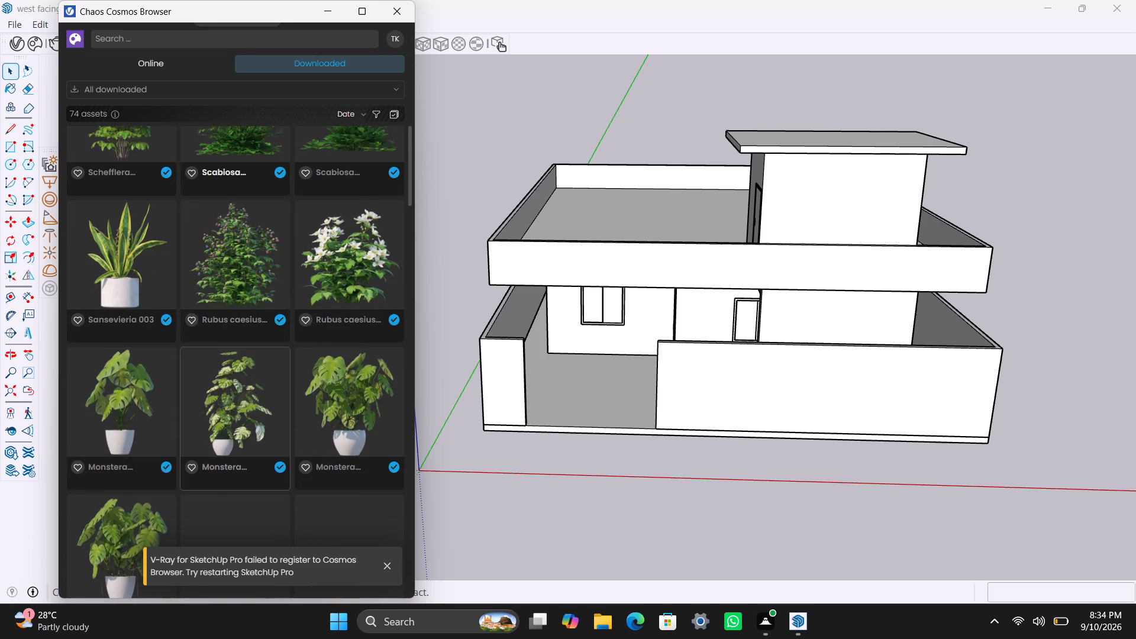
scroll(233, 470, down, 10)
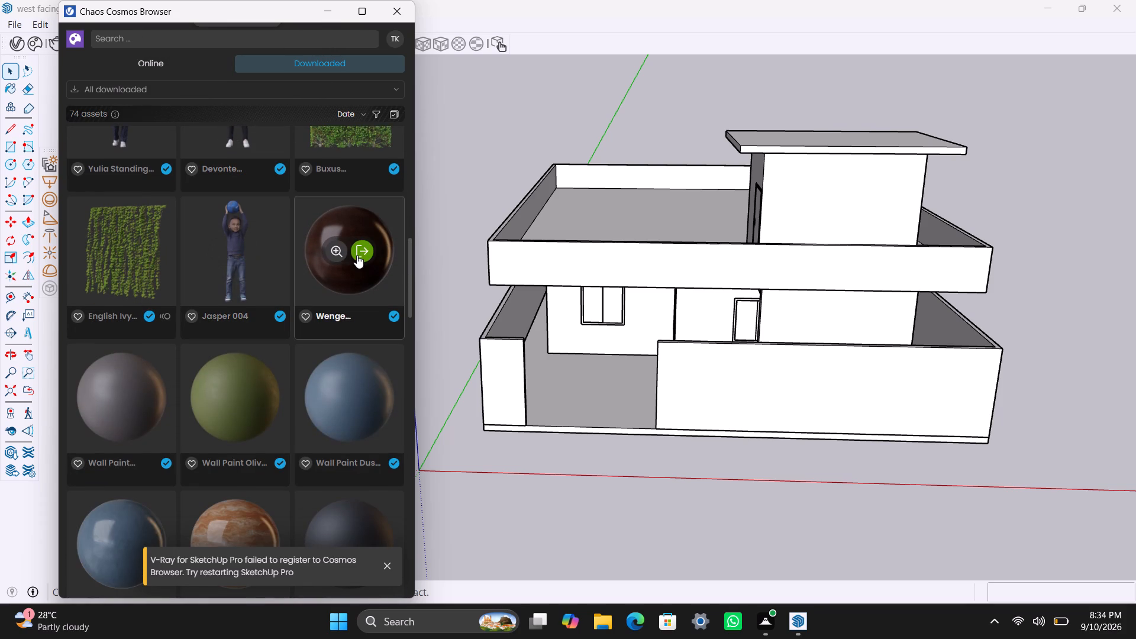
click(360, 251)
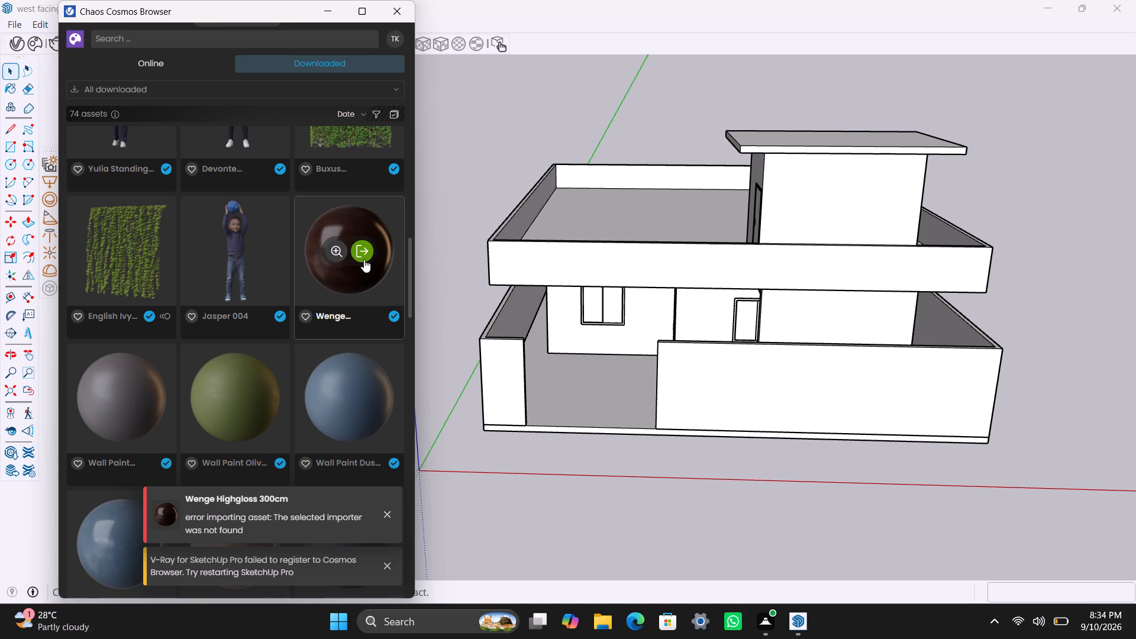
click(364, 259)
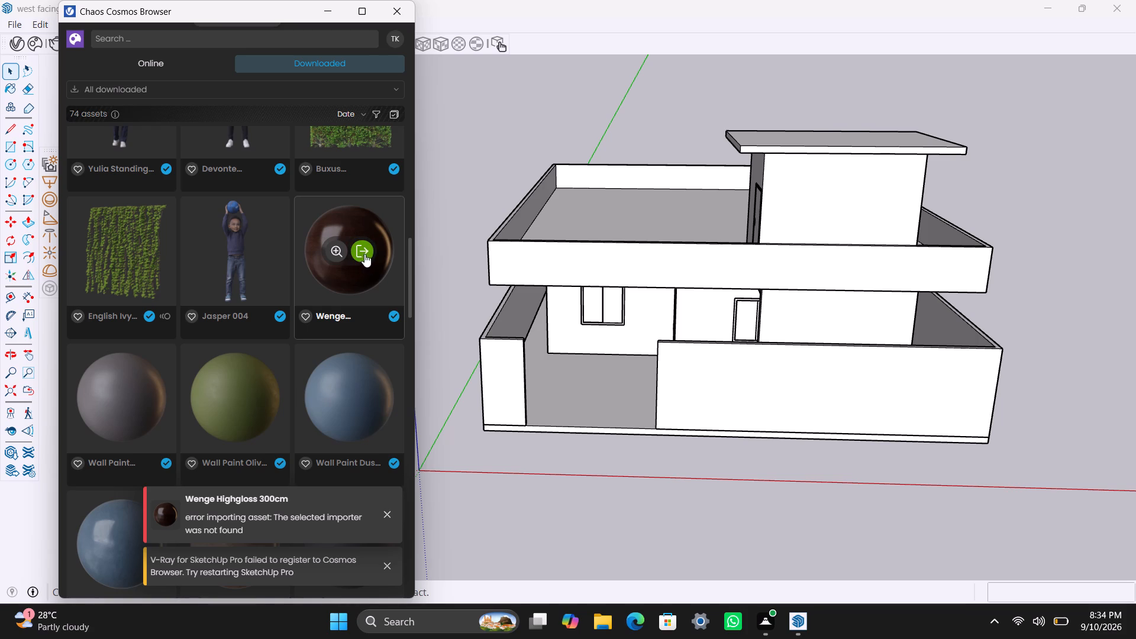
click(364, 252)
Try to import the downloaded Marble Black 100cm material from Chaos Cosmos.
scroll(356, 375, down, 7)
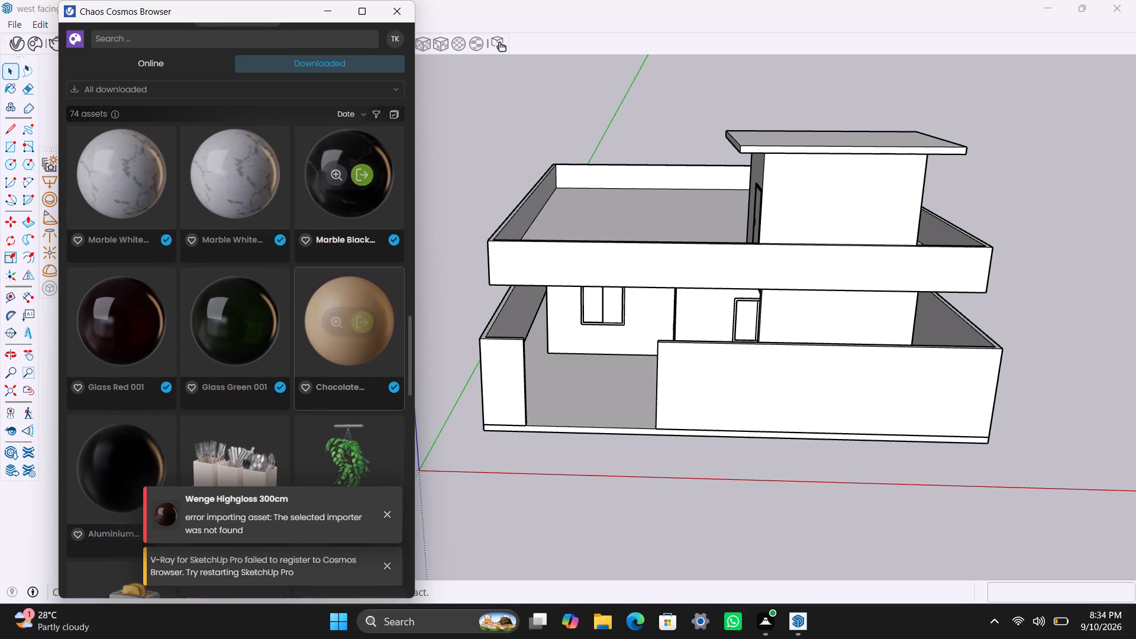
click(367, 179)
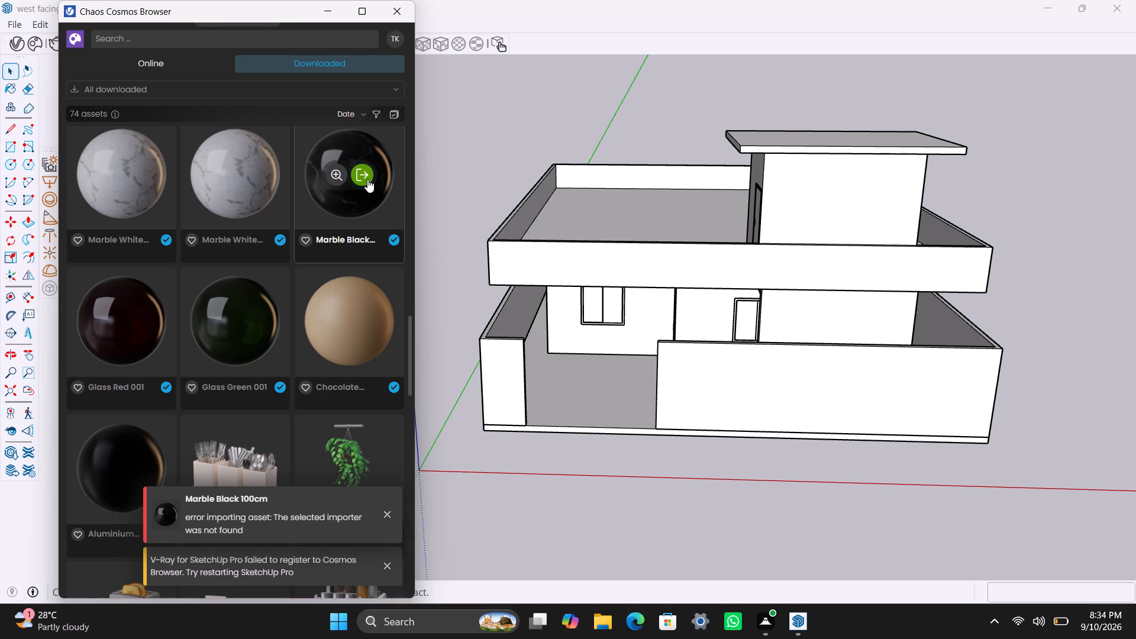
Look through the online Cosmos categories, checking 3D Models and Collections, and return to the 3D Models category.
click(169, 66)
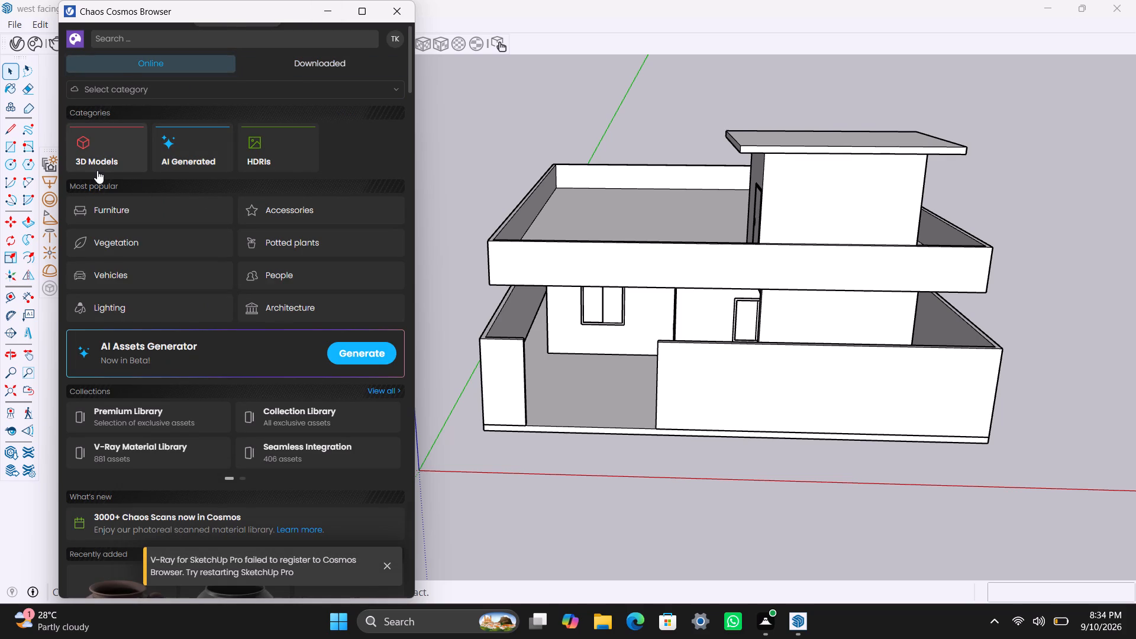
click(98, 169)
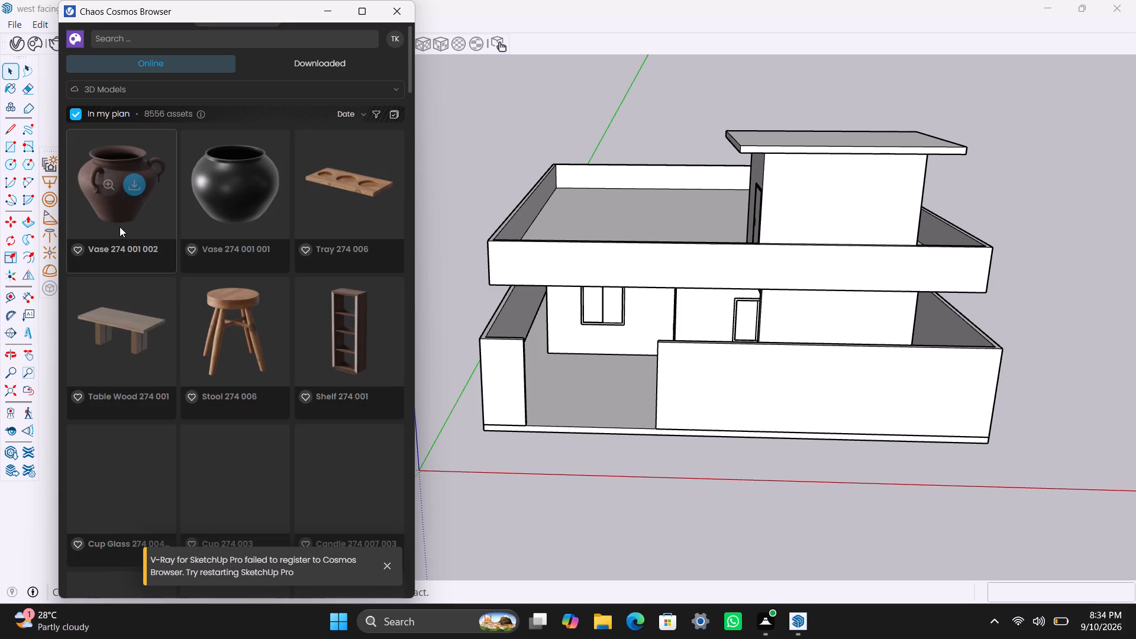
scroll(241, 384, down, 5)
scroll(241, 395, up, 4)
scroll(175, 162, up, 2)
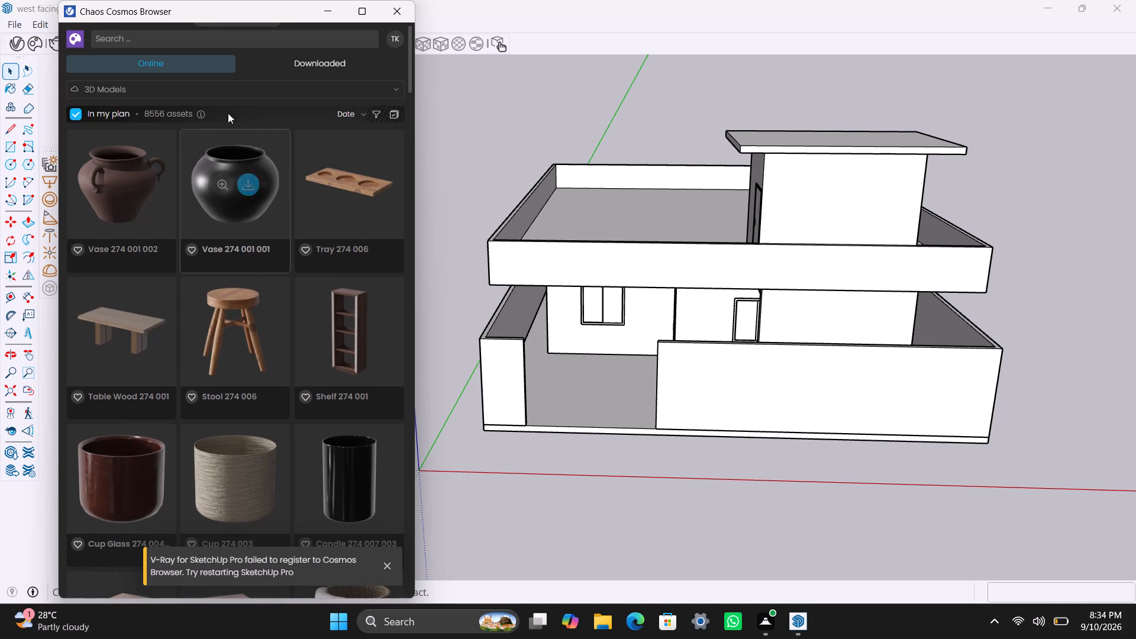
click(253, 97)
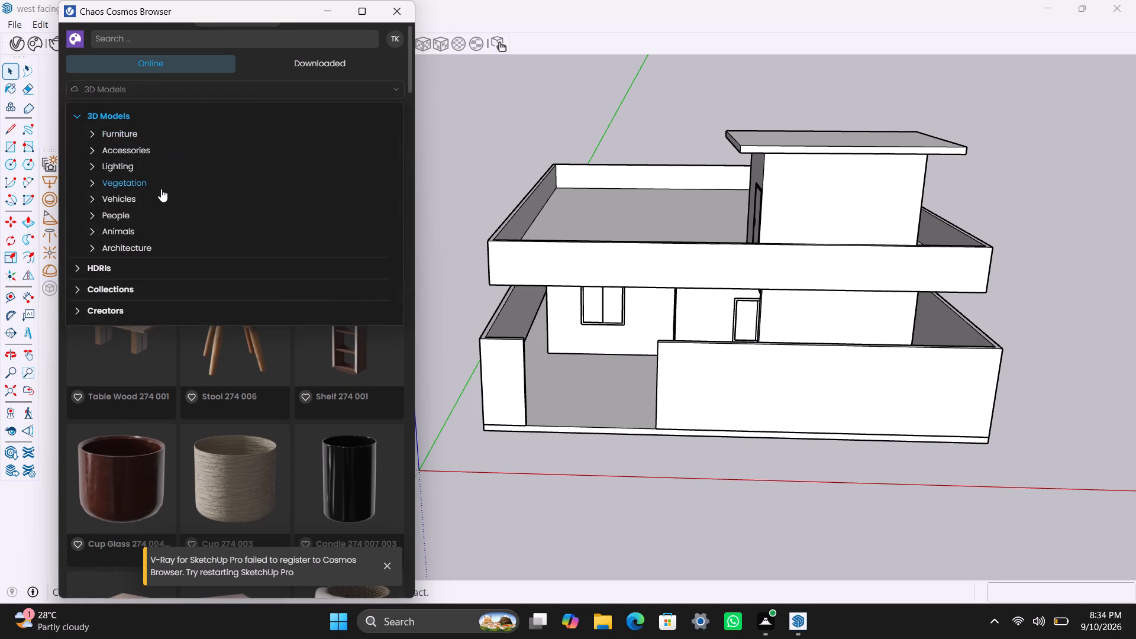
click(114, 292)
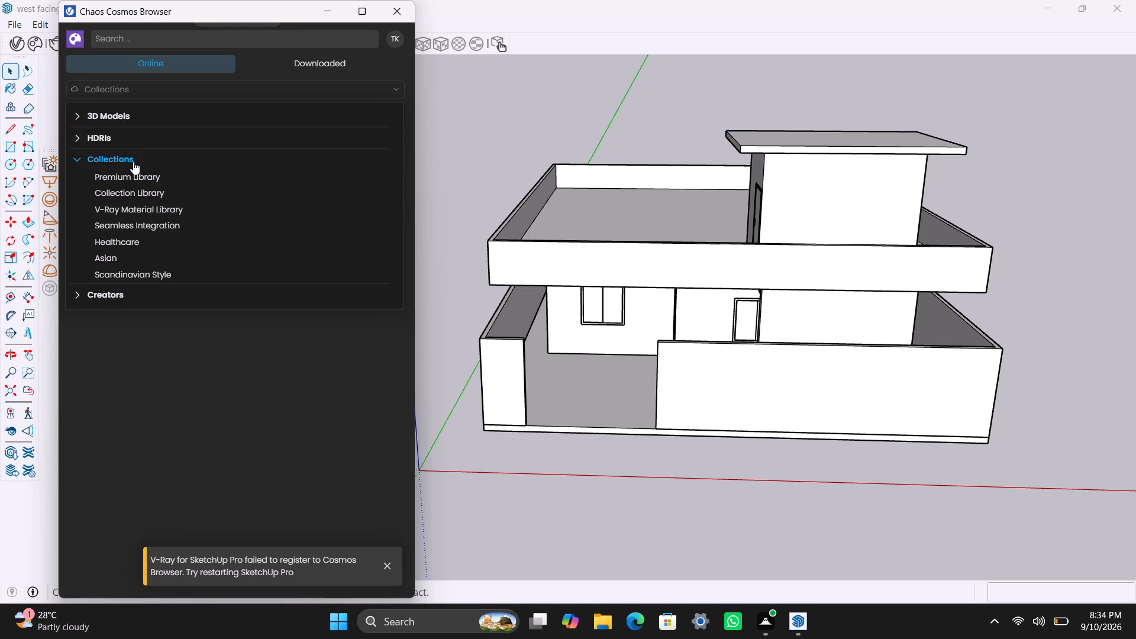
click(120, 124)
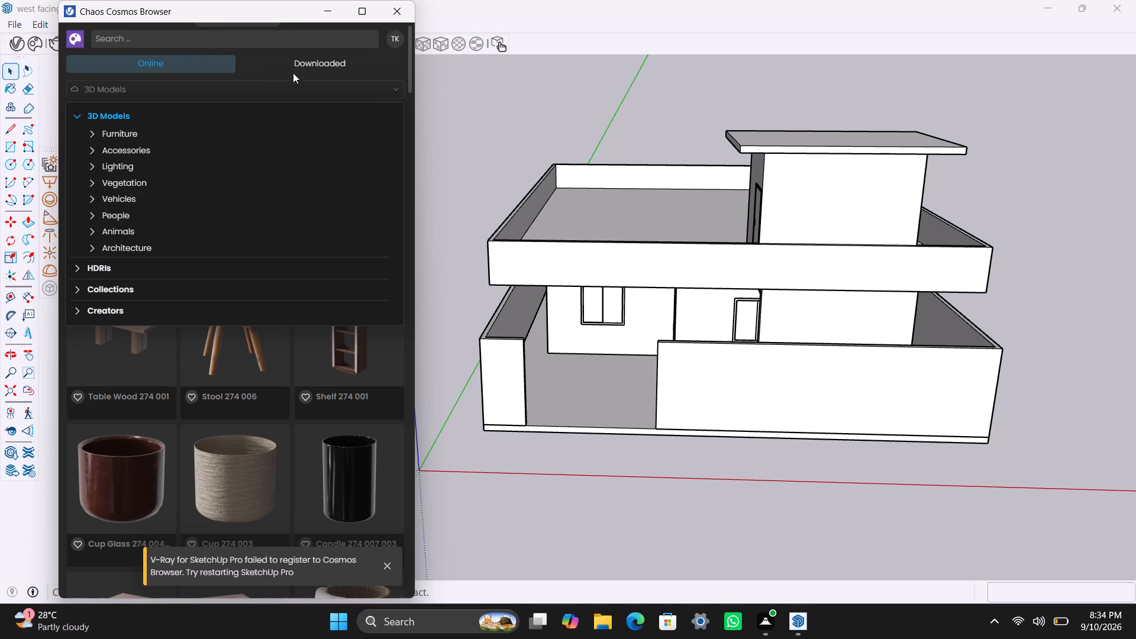
click(309, 62)
scroll(263, 364, down, 3)
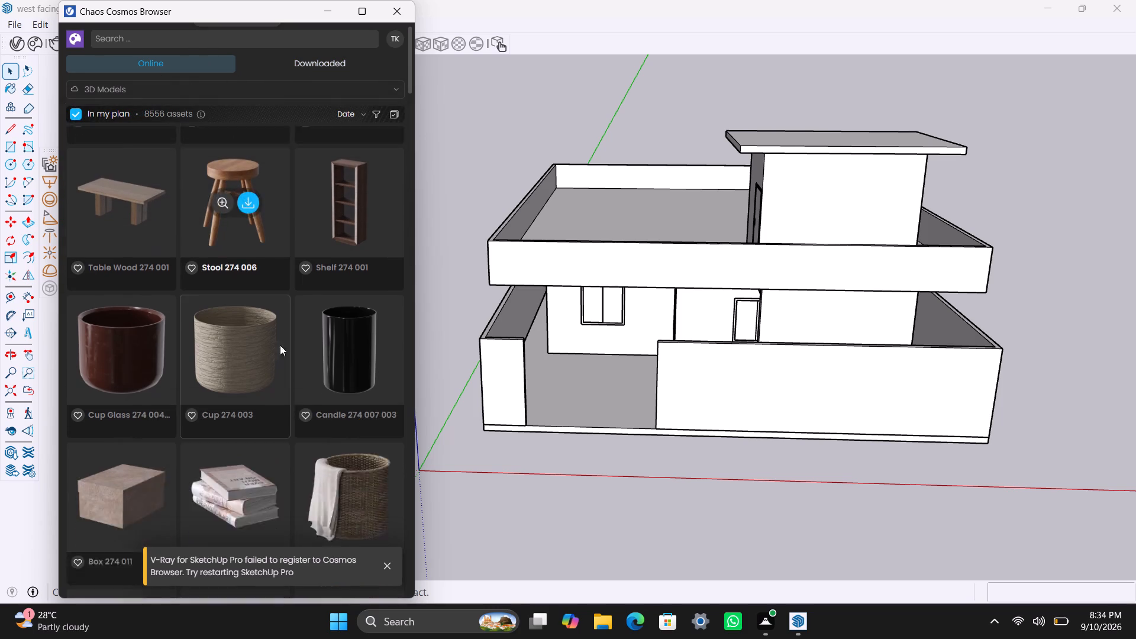
scroll(292, 325, up, 4)
click(234, 82)
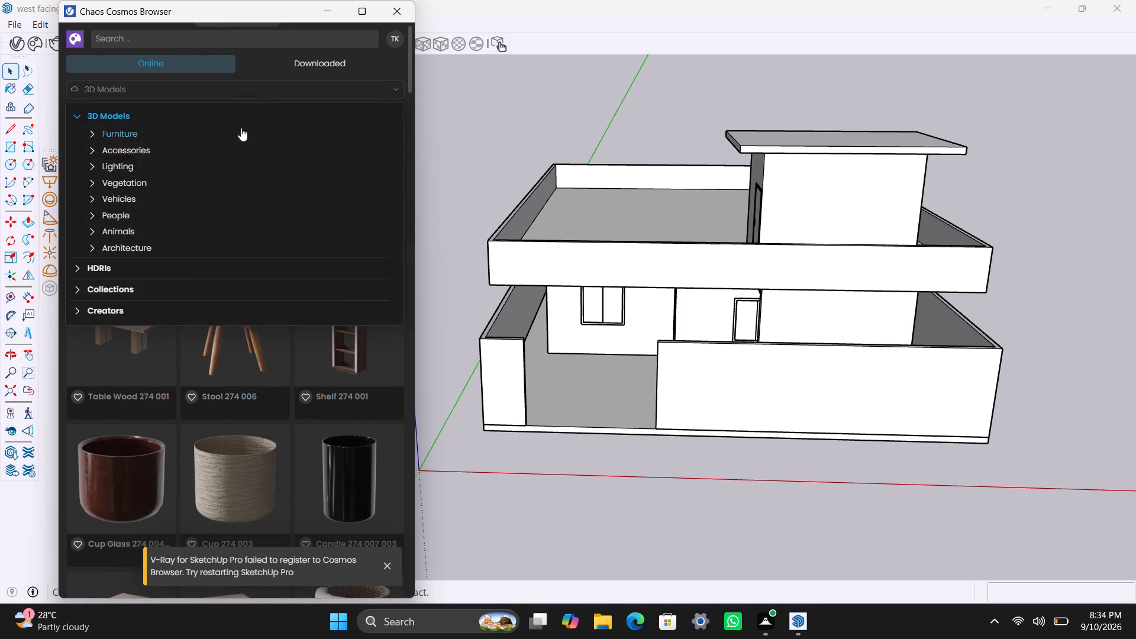
click(124, 114)
click(260, 91)
click(224, 112)
Look through the online 3D Models assets in the Cosmos library, covering furniture, accessories and vegetation.
scroll(313, 412, down, 13)
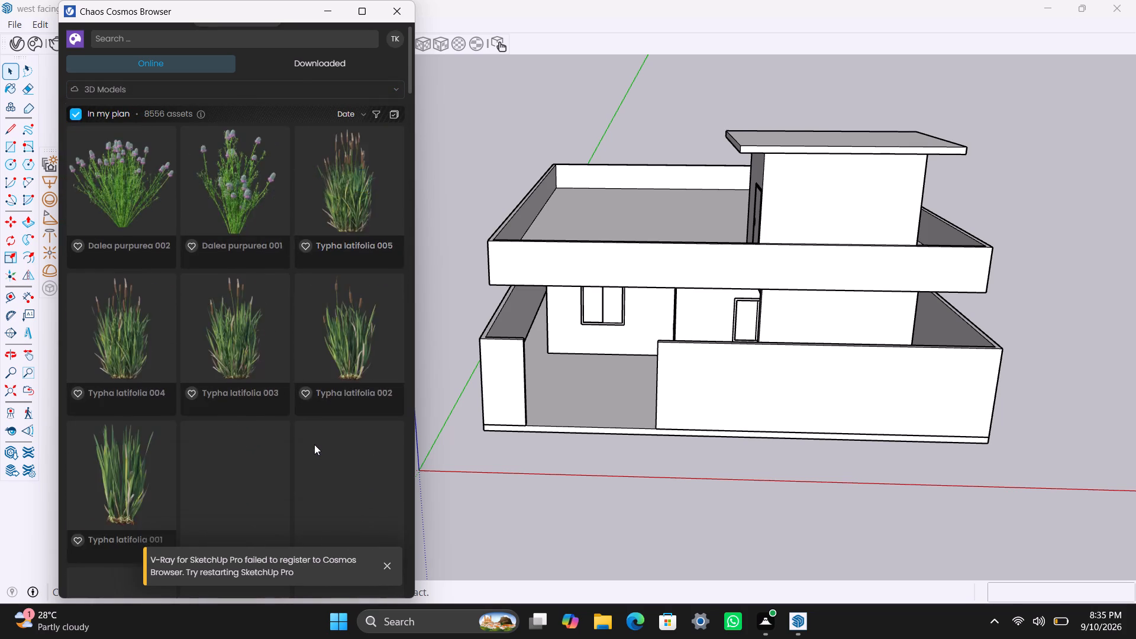
scroll(314, 444, down, 3)
scroll(276, 382, down, 3)
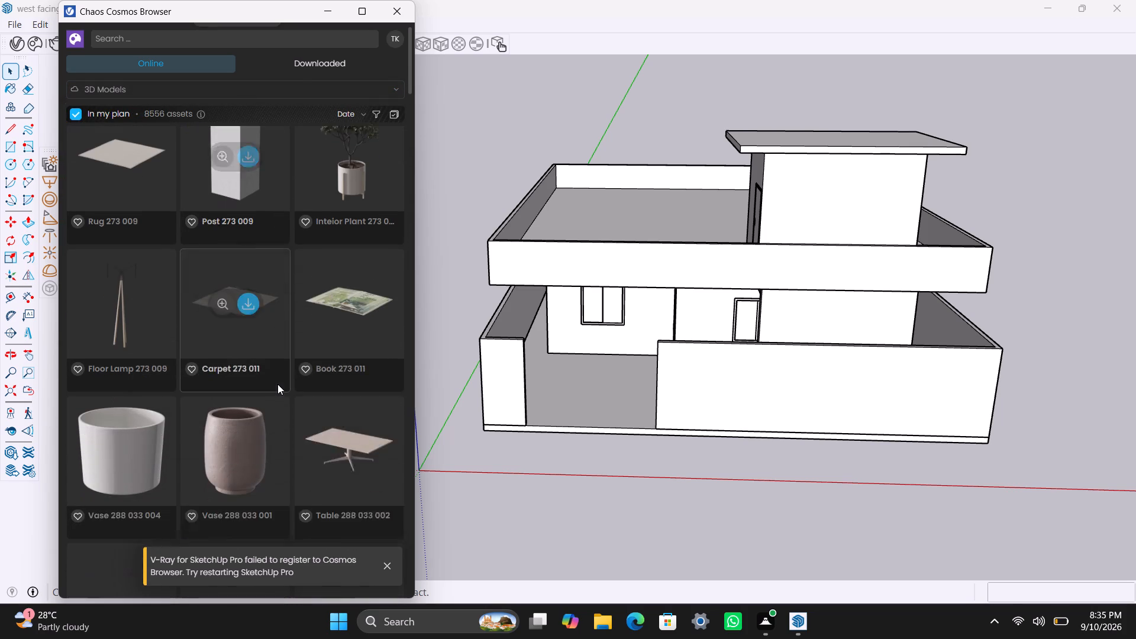
scroll(277, 384, down, 14)
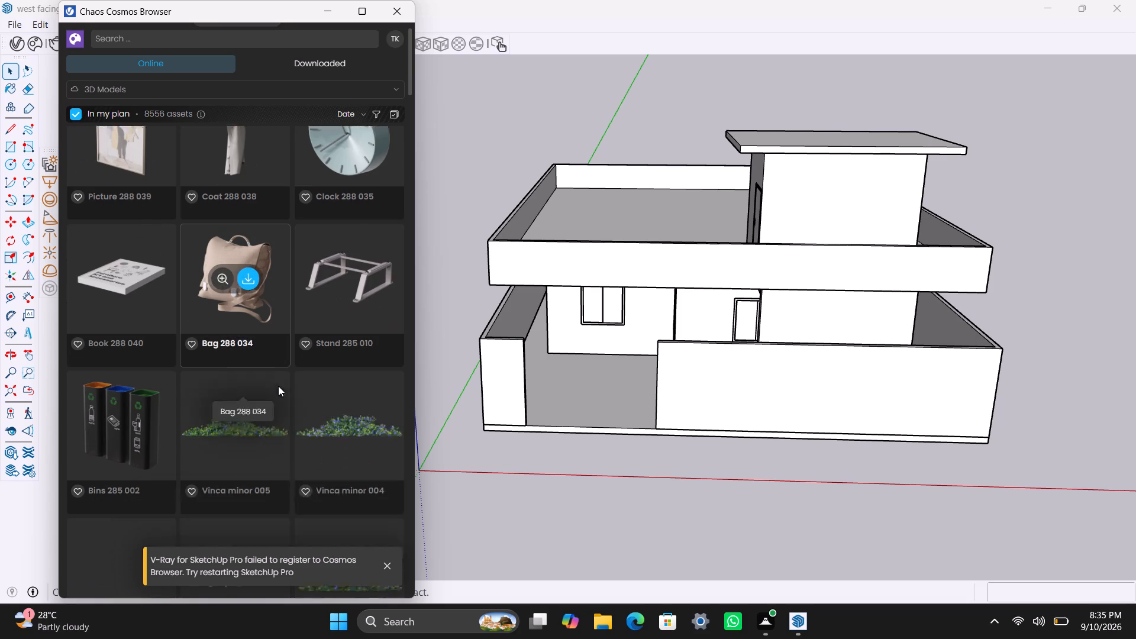
scroll(277, 385, down, 9)
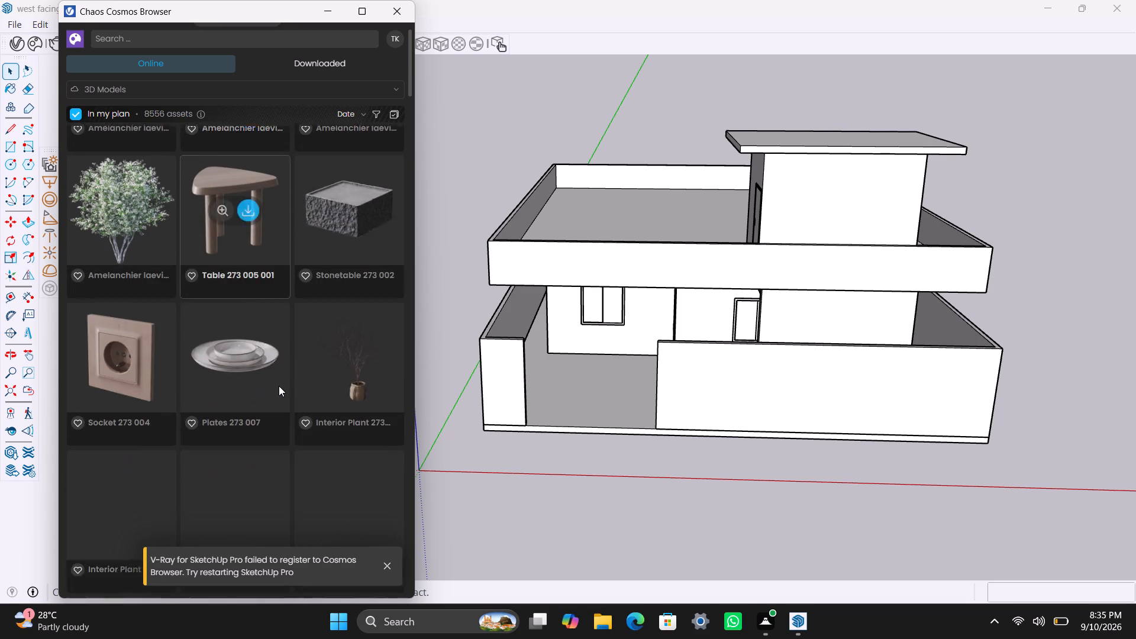
scroll(279, 386, down, 8)
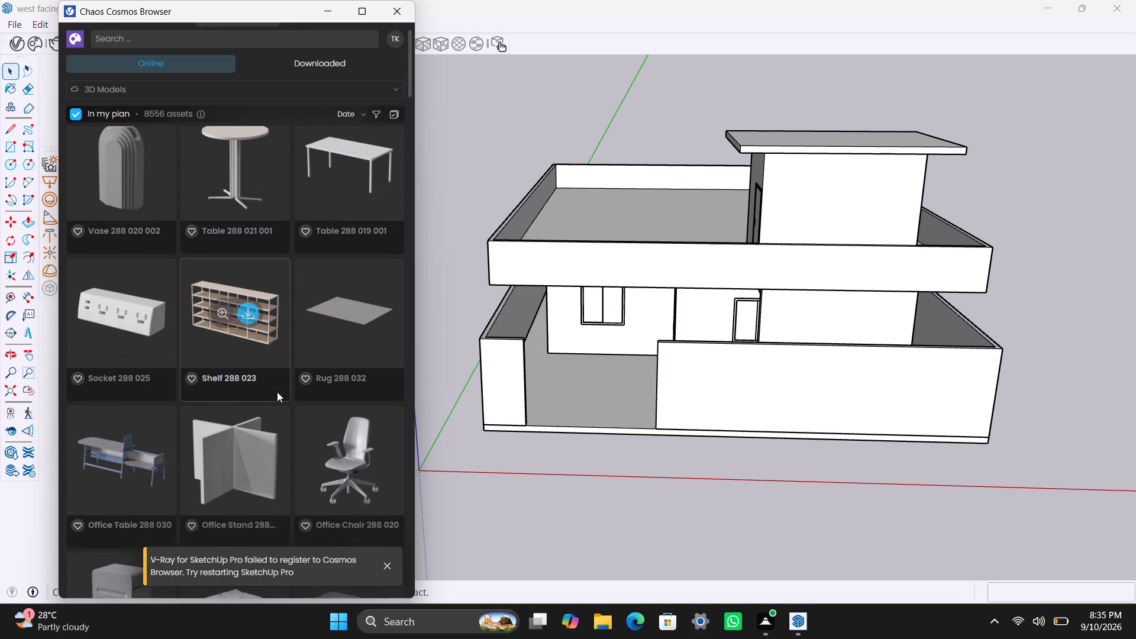
scroll(277, 392, down, 9)
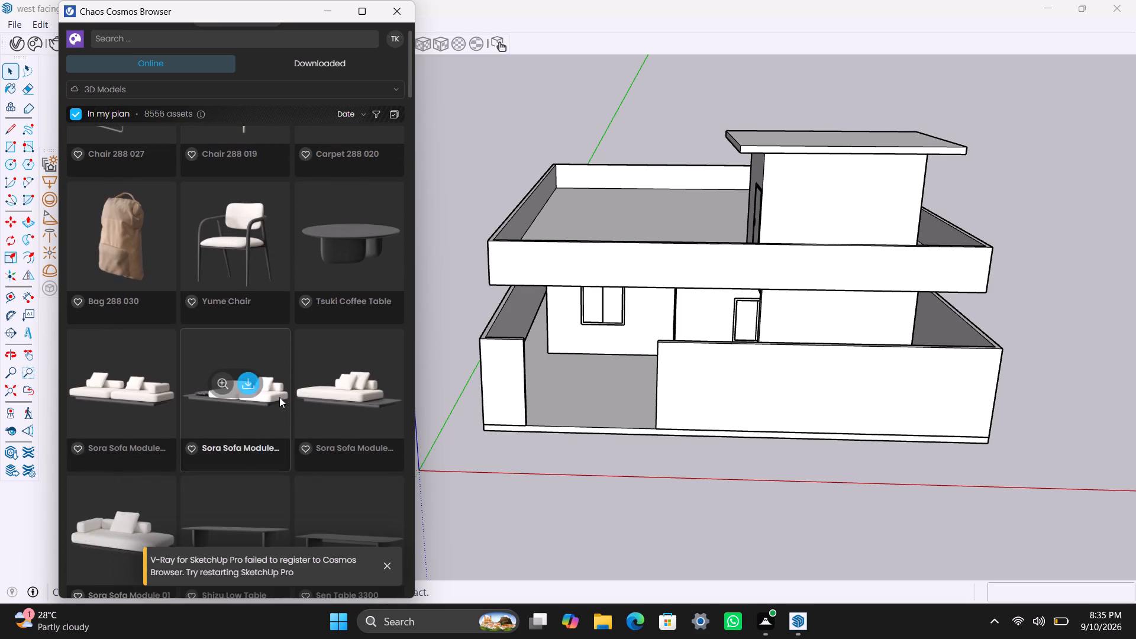
scroll(279, 397, down, 17)
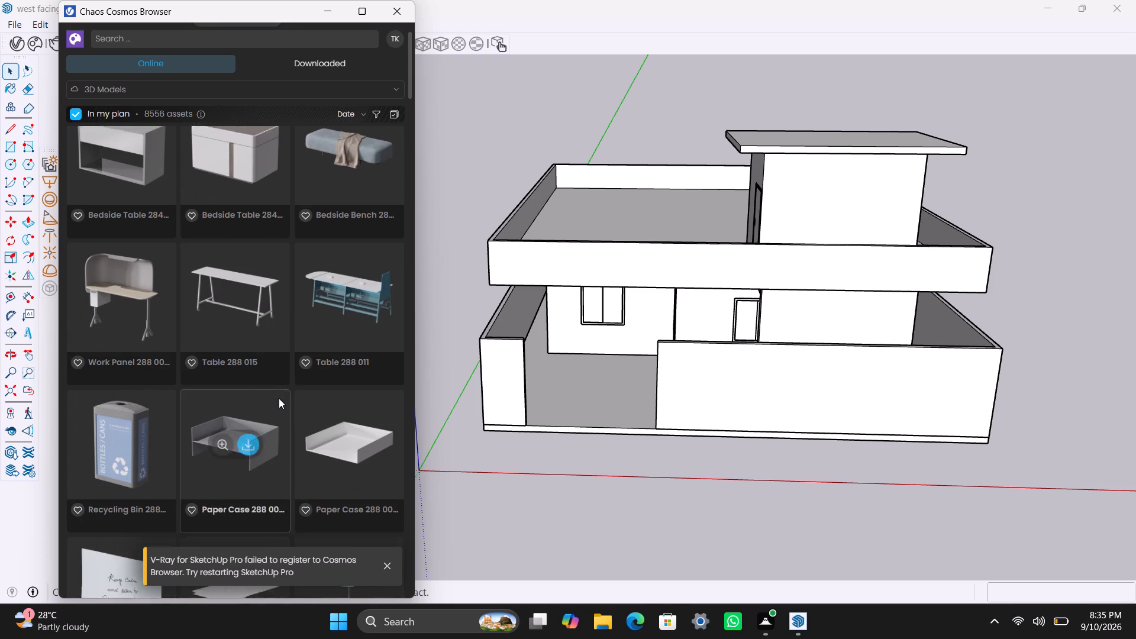
scroll(279, 398, down, 19)
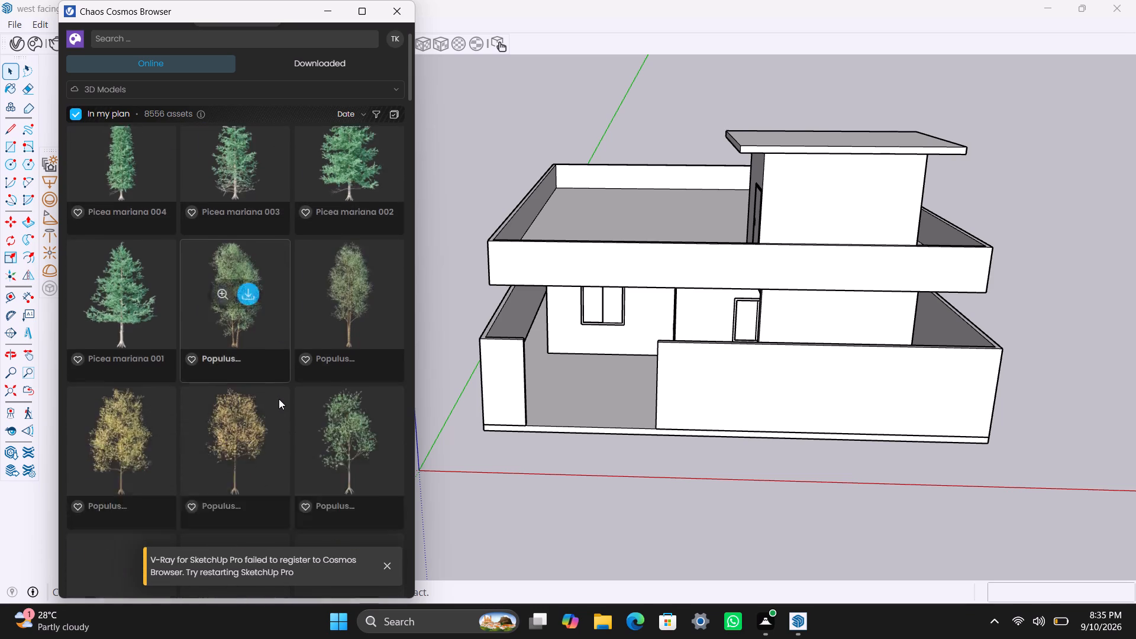
scroll(279, 399, down, 11)
scroll(305, 295, up, 2)
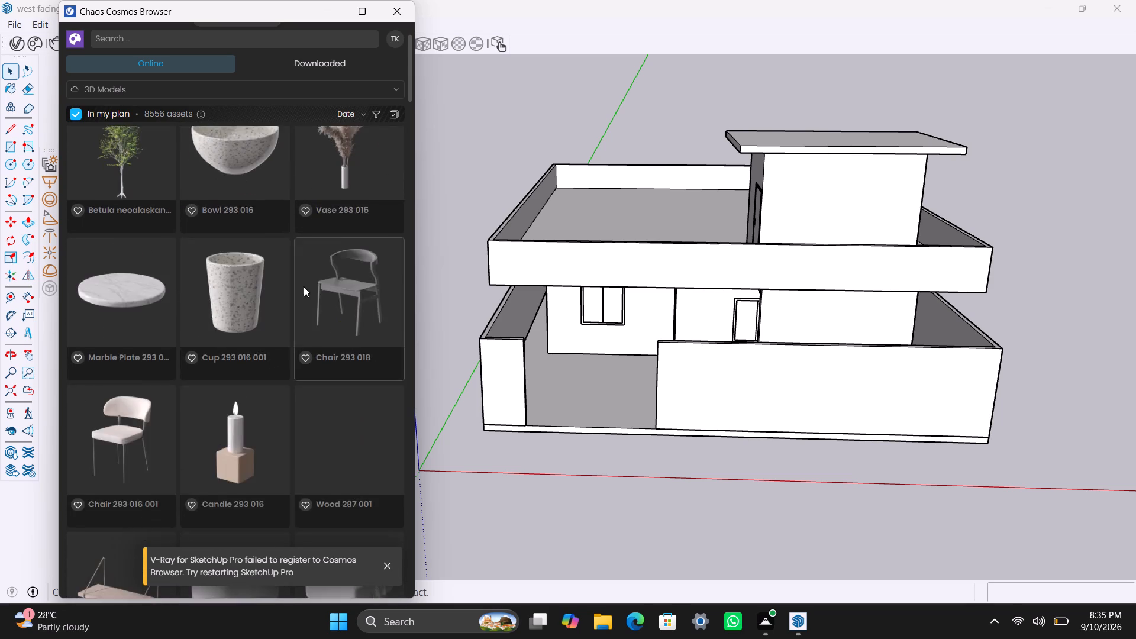
scroll(304, 286, up, 5)
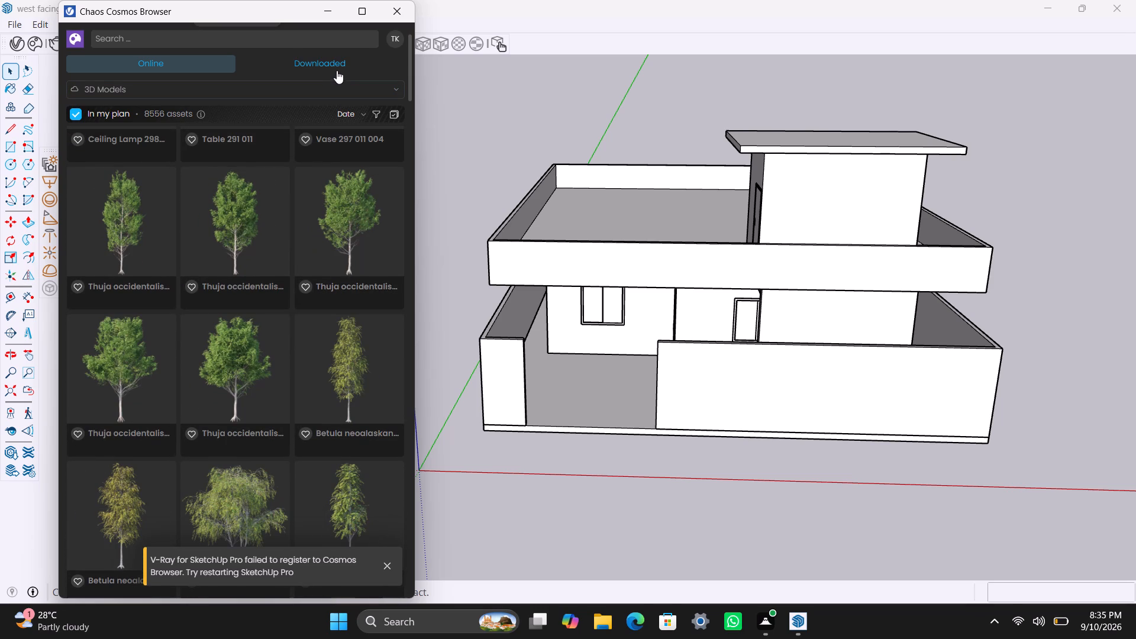
Look through the downloaded 3D Models in the Cosmos library, covering the plants, people, doors and car.
click(337, 67)
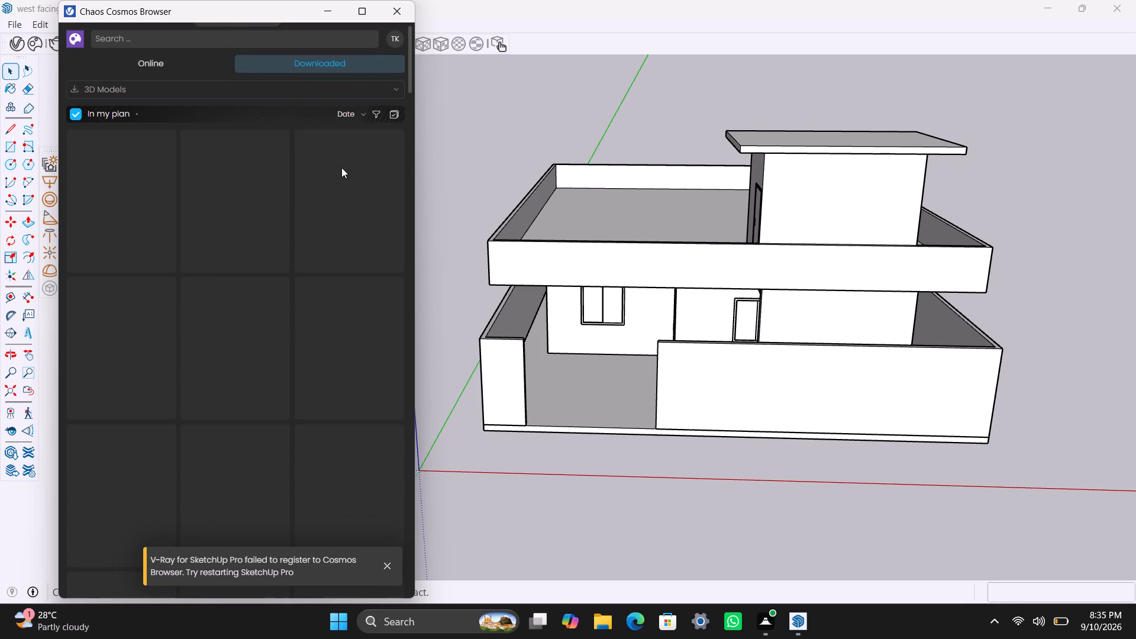
scroll(321, 306, down, 7)
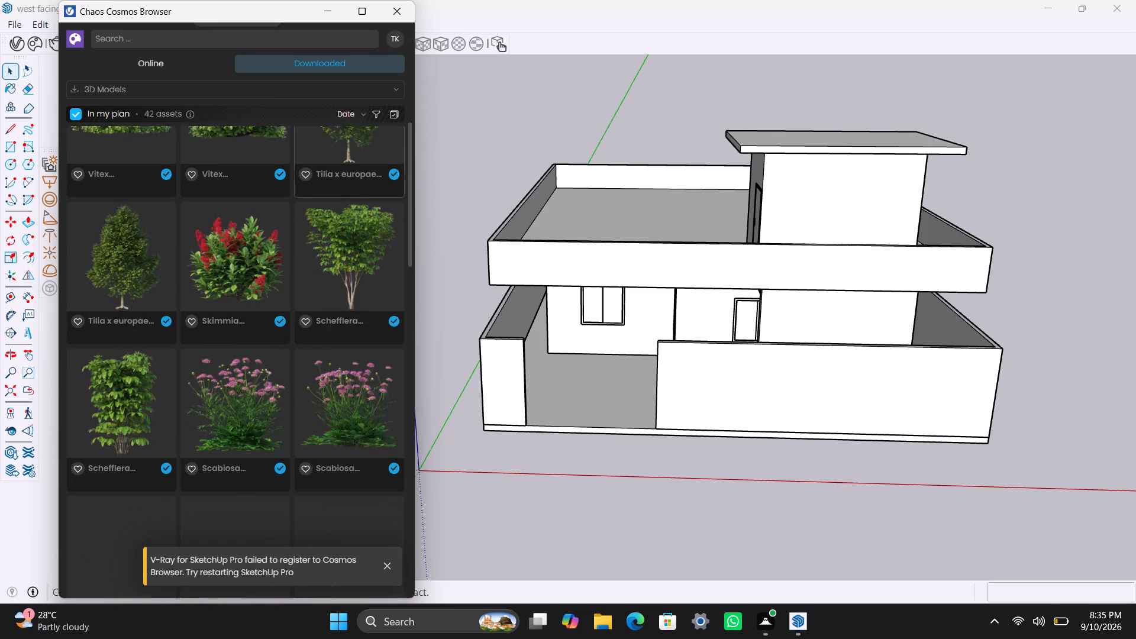
scroll(321, 324, down, 10)
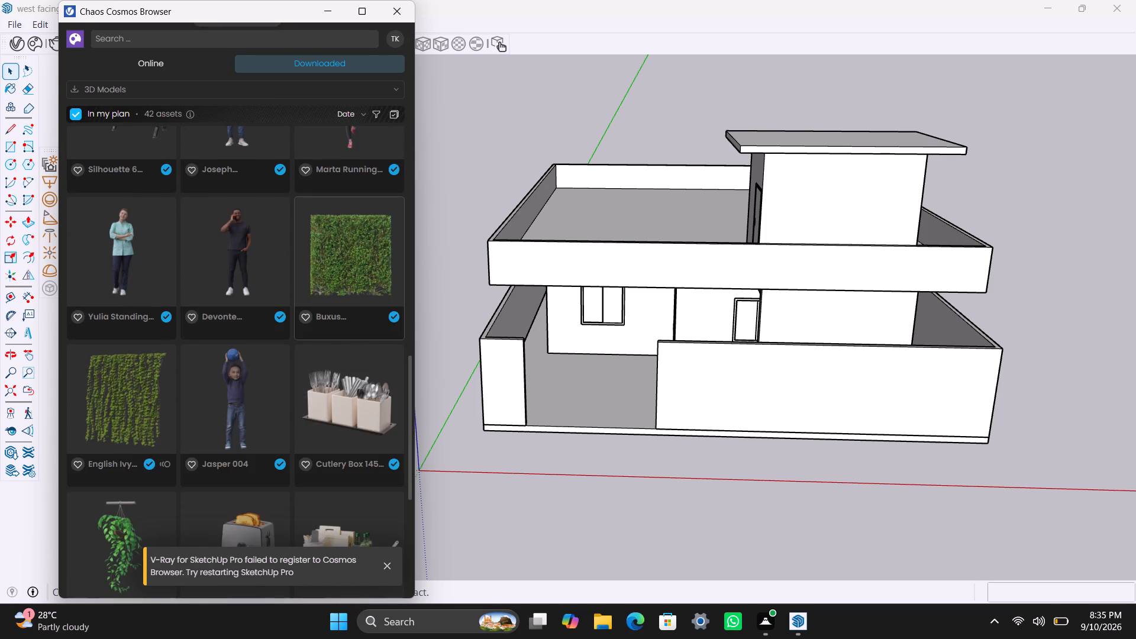
scroll(321, 335, down, 10)
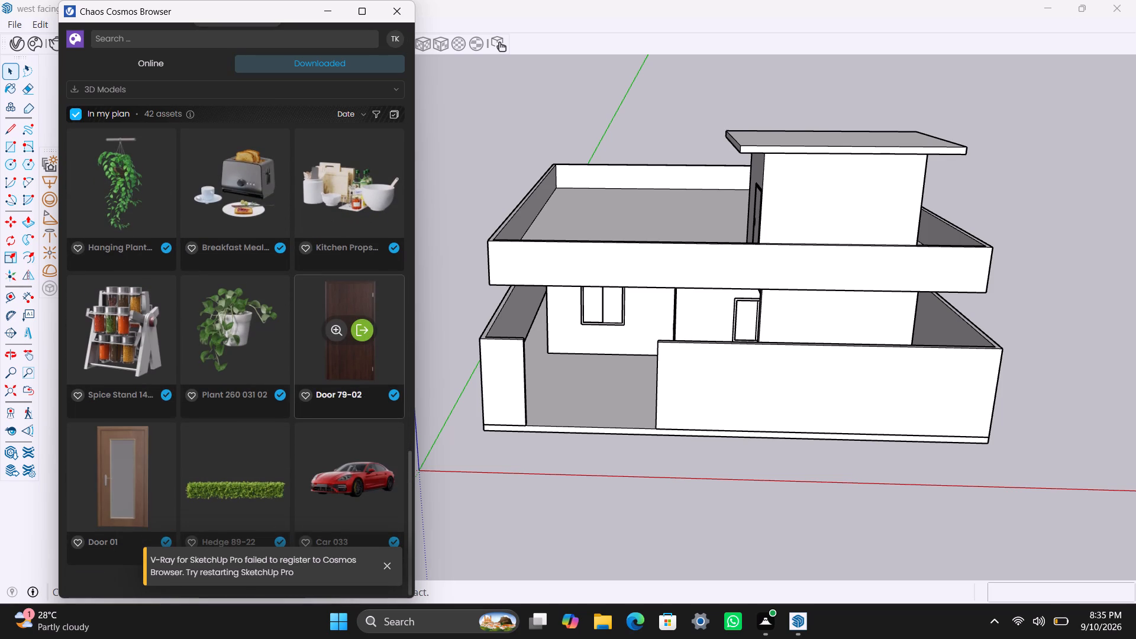
scroll(321, 335, down, 5)
scroll(260, 382, down, 5)
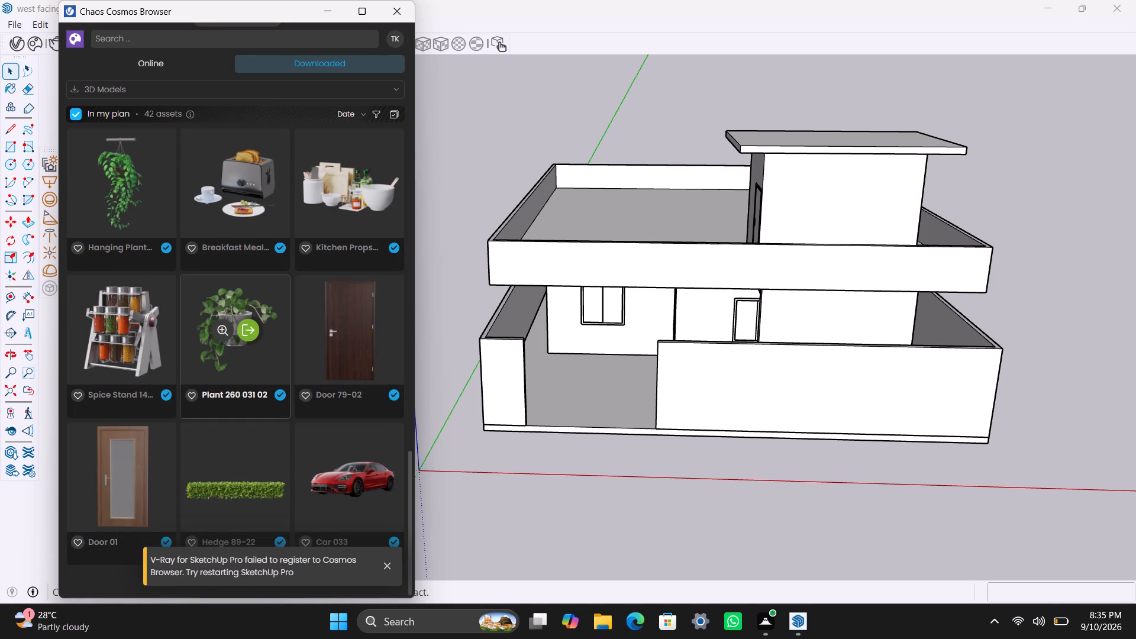
scroll(266, 394, down, 5)
scroll(380, 412, up, 3)
scroll(338, 361, up, 7)
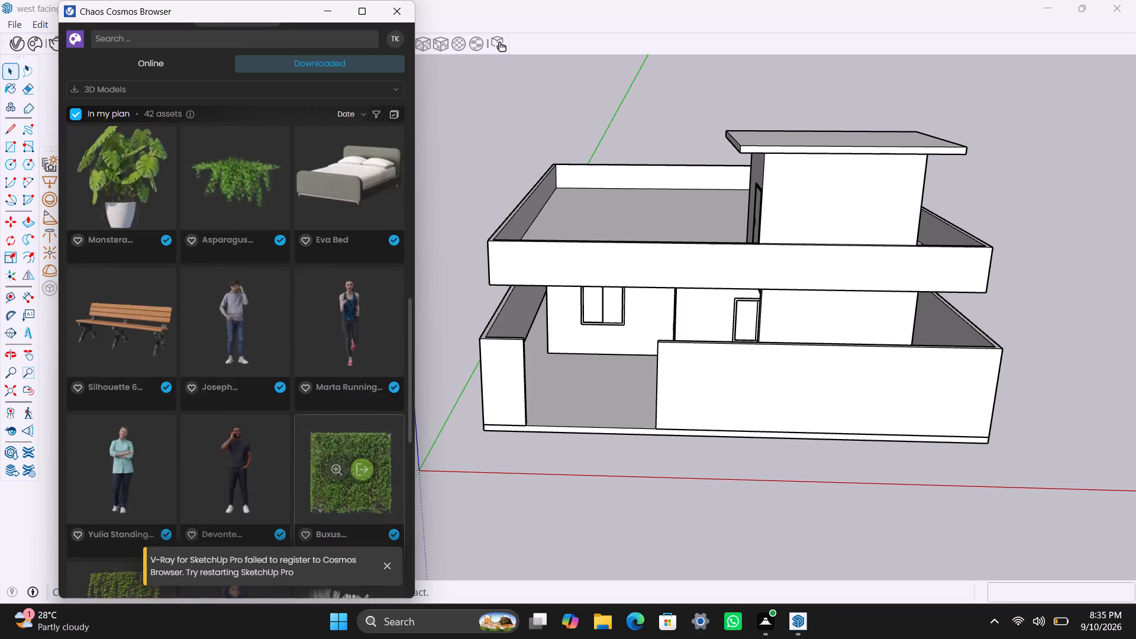
scroll(334, 360, up, 18)
scroll(324, 363, down, 3)
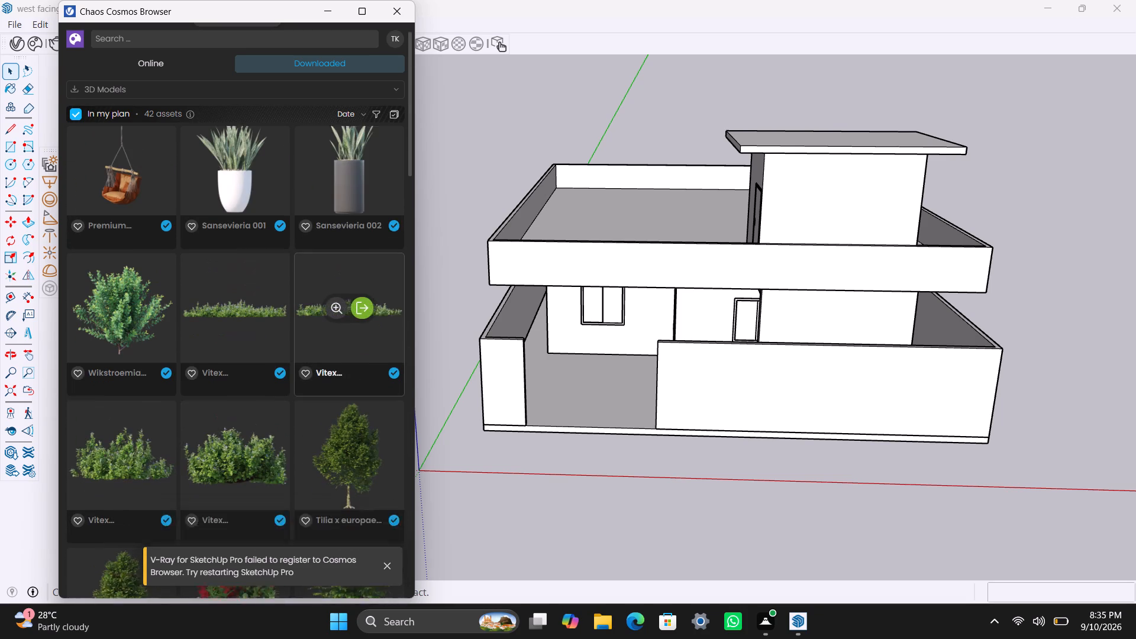
scroll(324, 363, down, 20)
scroll(324, 363, down, 12)
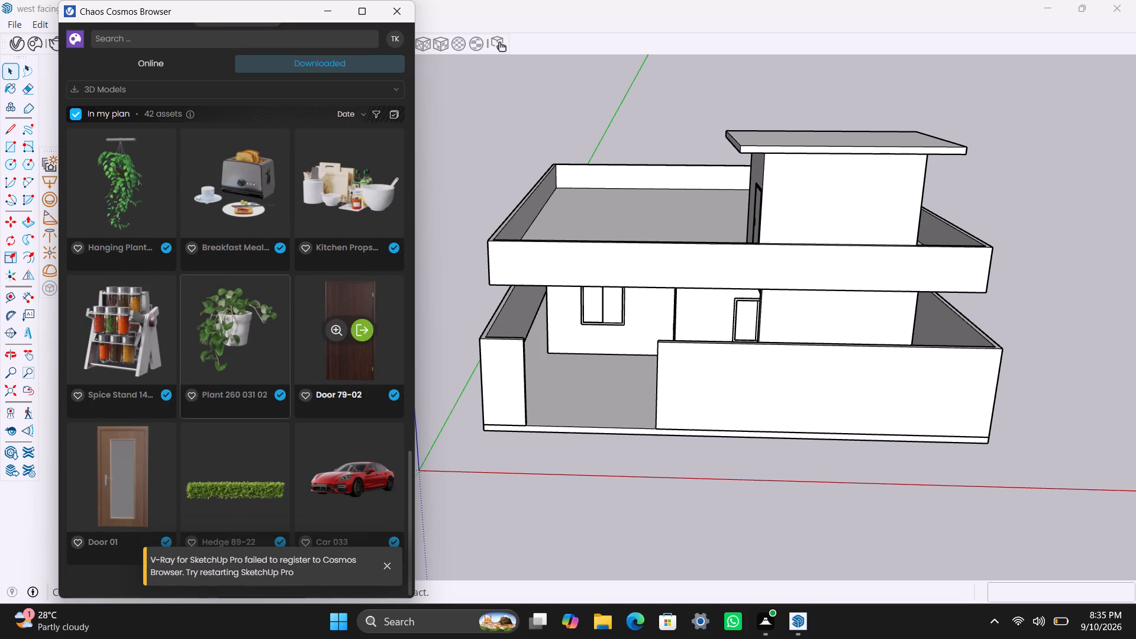
scroll(322, 477, down, 6)
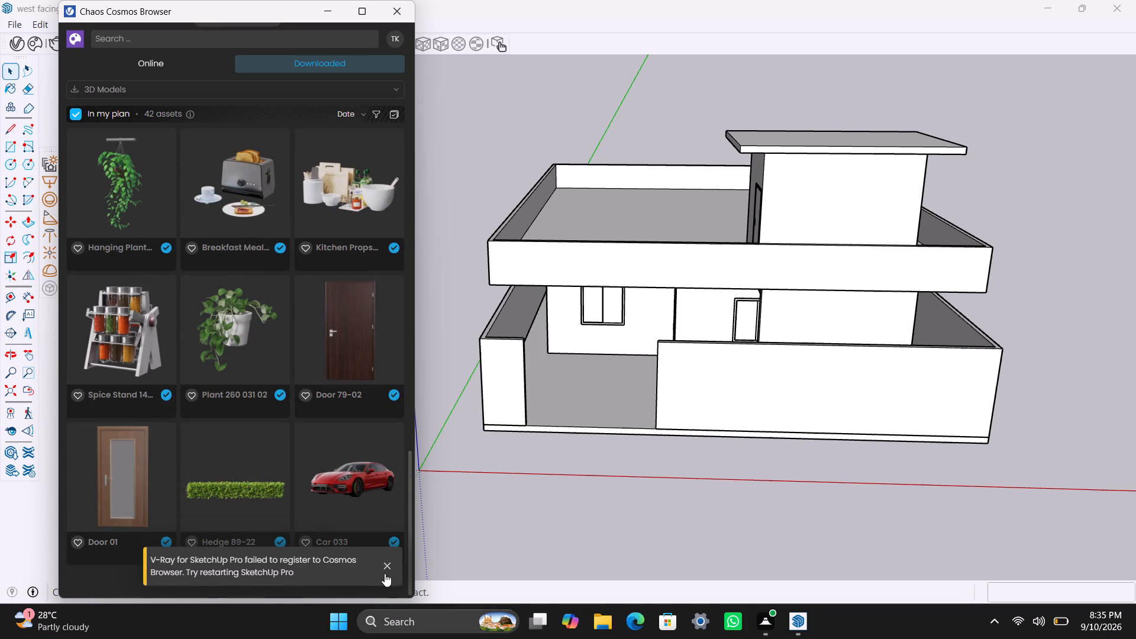
Dismiss the V-Ray registration notification and recheck the downloaded models back to the first ones.
click(386, 573)
click(389, 566)
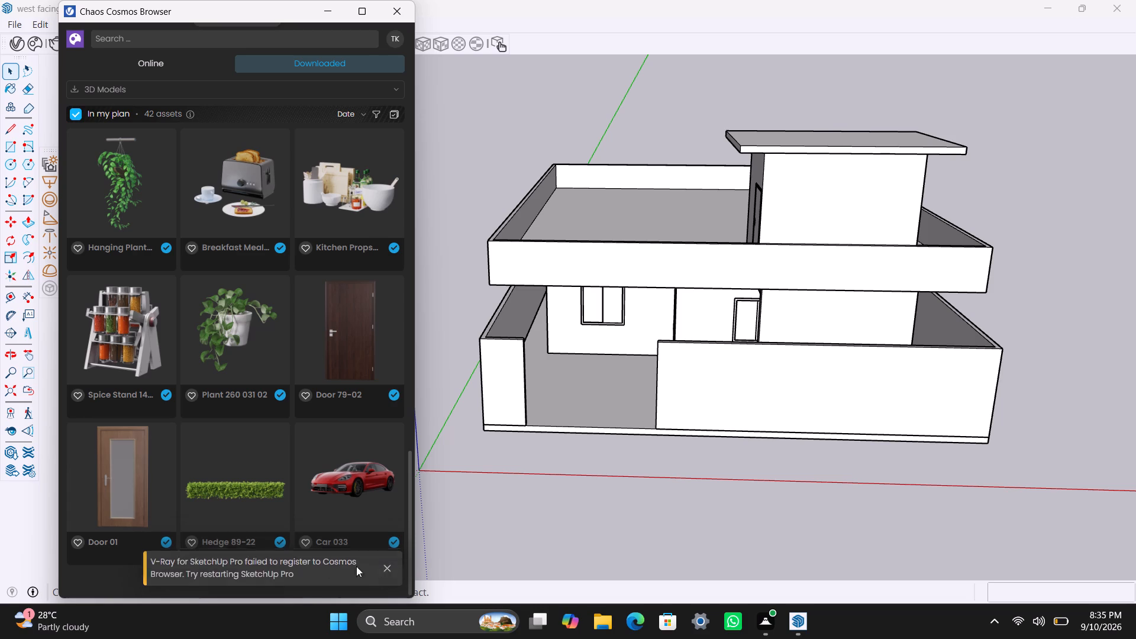
scroll(231, 478, up, 3)
scroll(186, 446, up, 14)
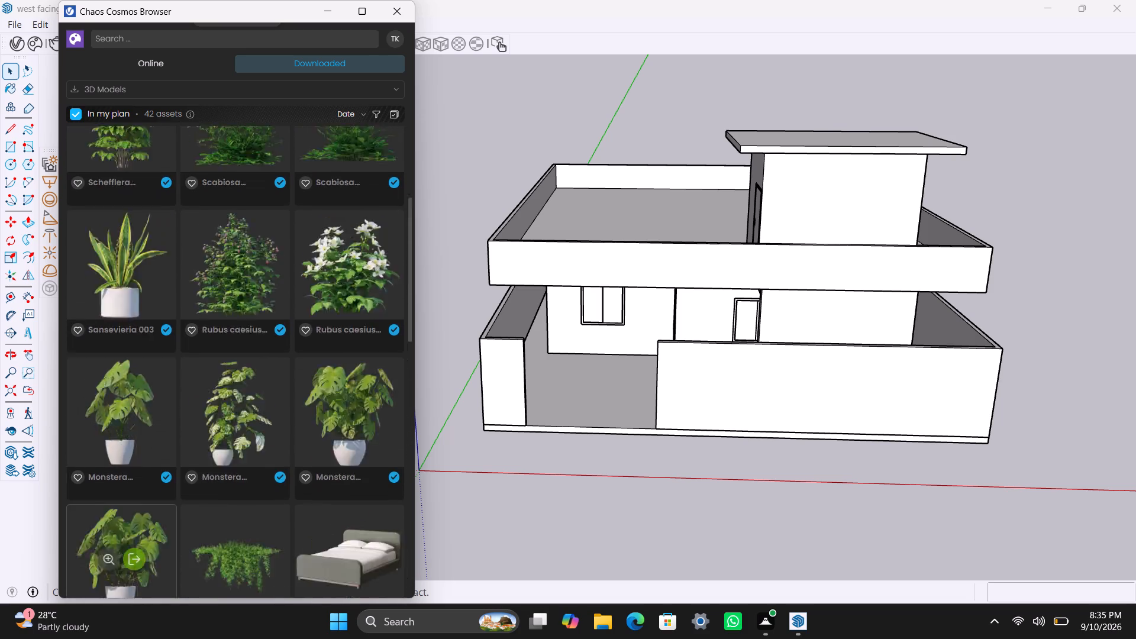
scroll(140, 379, up, 16)
scroll(189, 266, up, 5)
scroll(136, 120, up, 2)
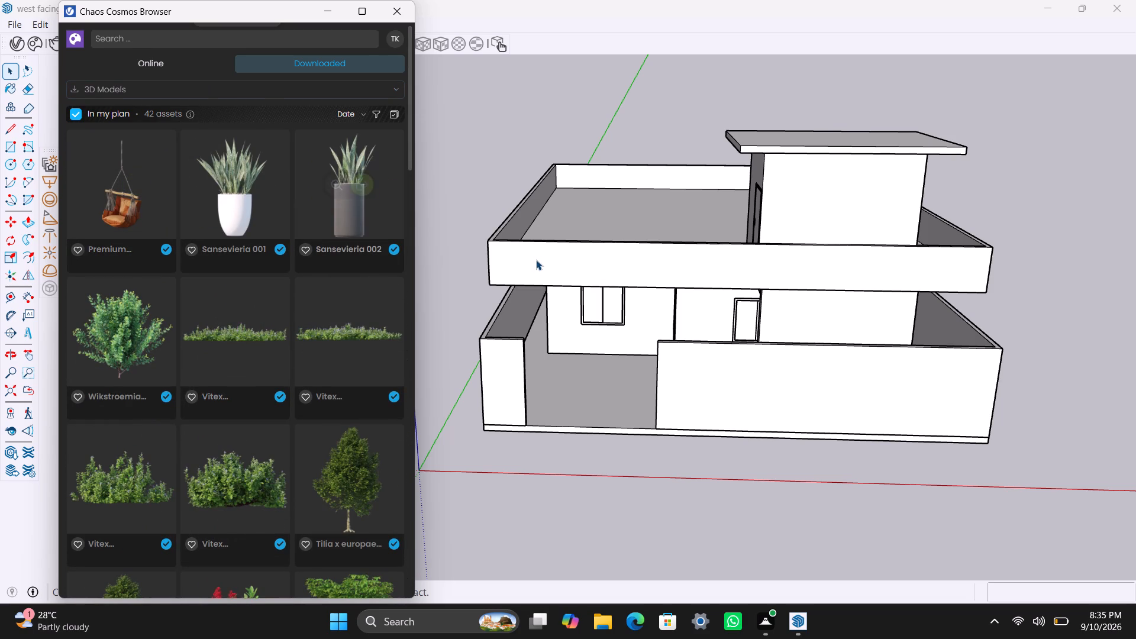
Move the roof parapet and headroom wall group about 57' off to the side of the house.
click(543, 263)
key(m)
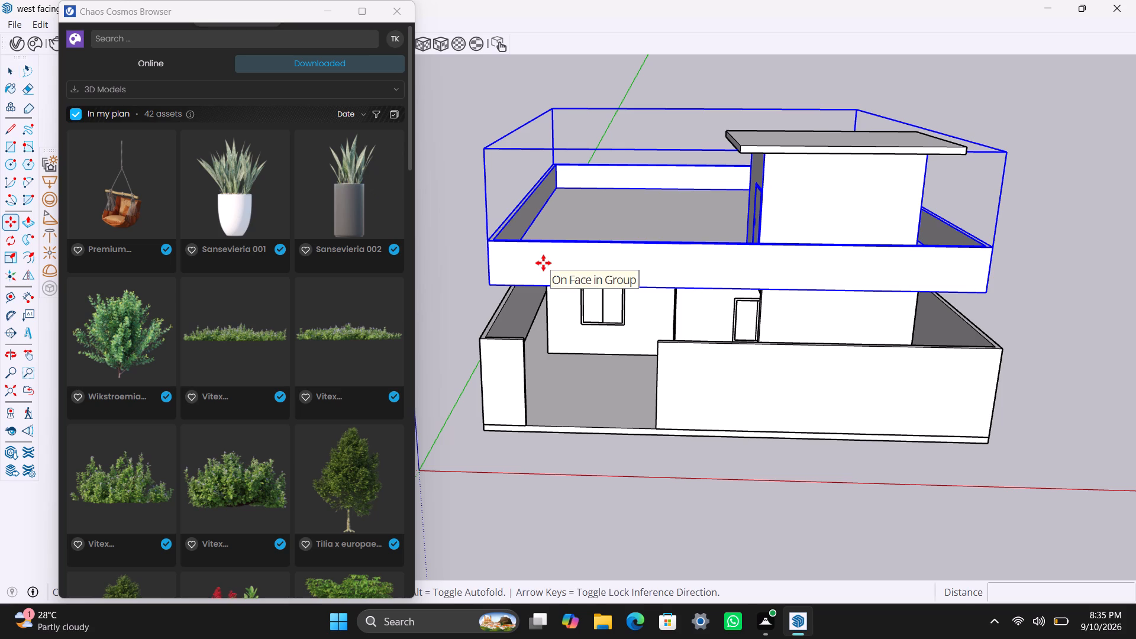
click(543, 263)
click(1135, 224)
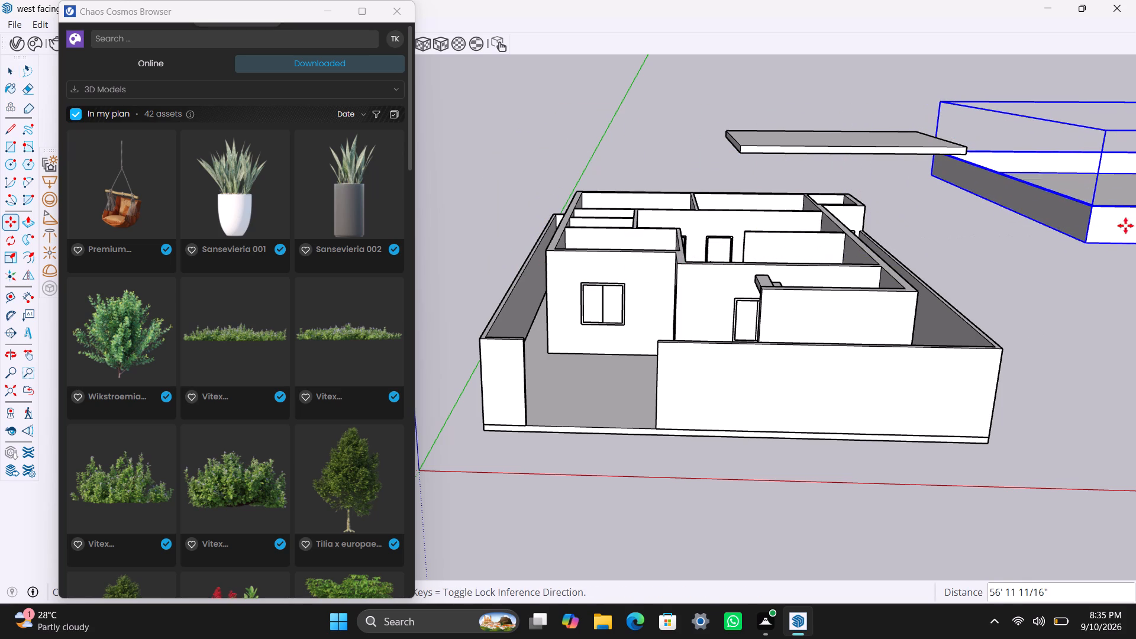
key(space)
Search the online Cosmos library for "wall paint" and look over the matching assets.
click(140, 64)
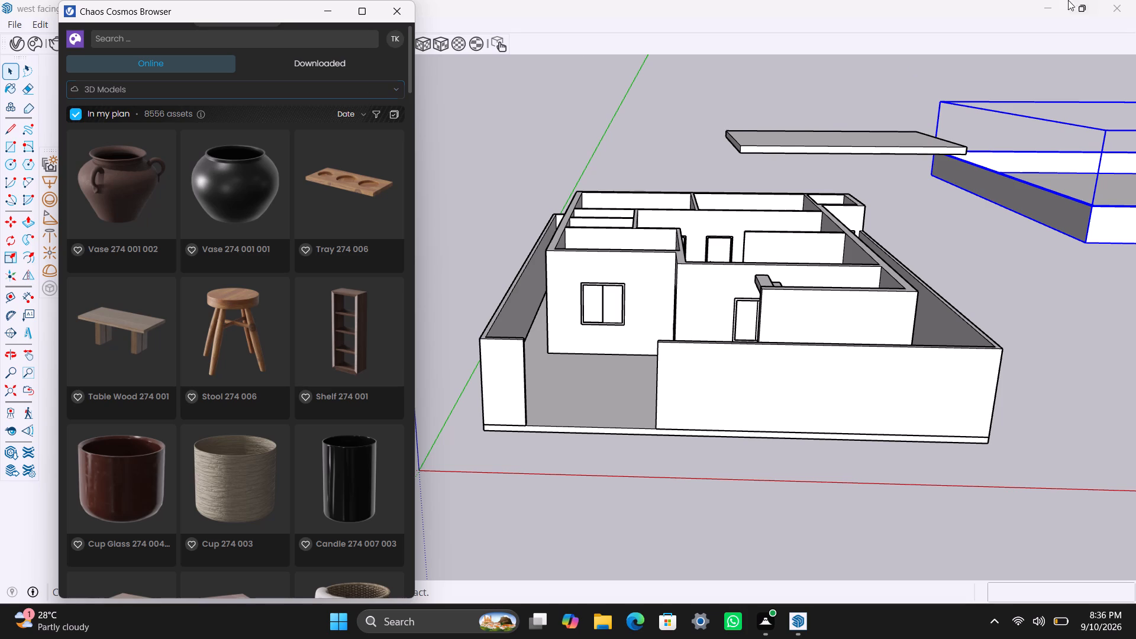
click(309, 87)
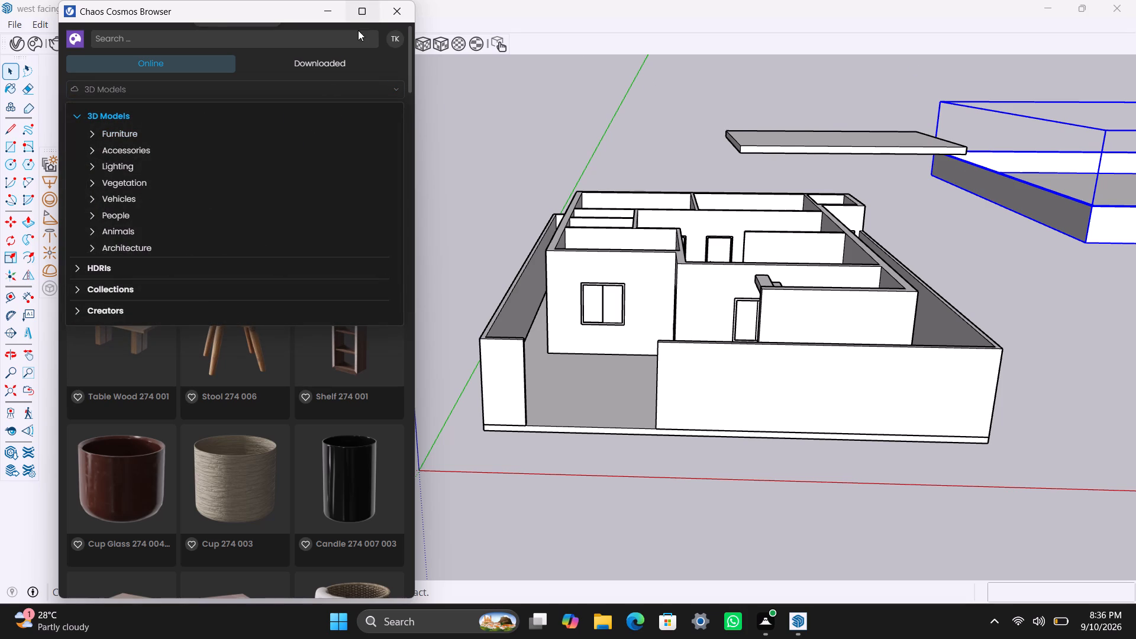
click(356, 33)
key(w)
key(a)
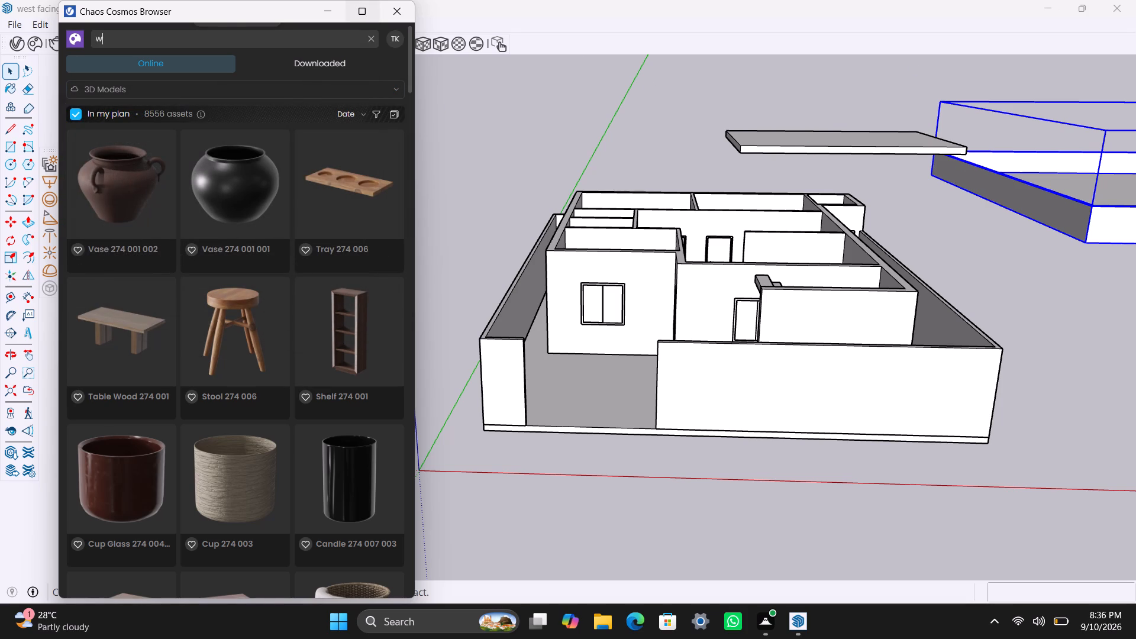
text(ll)
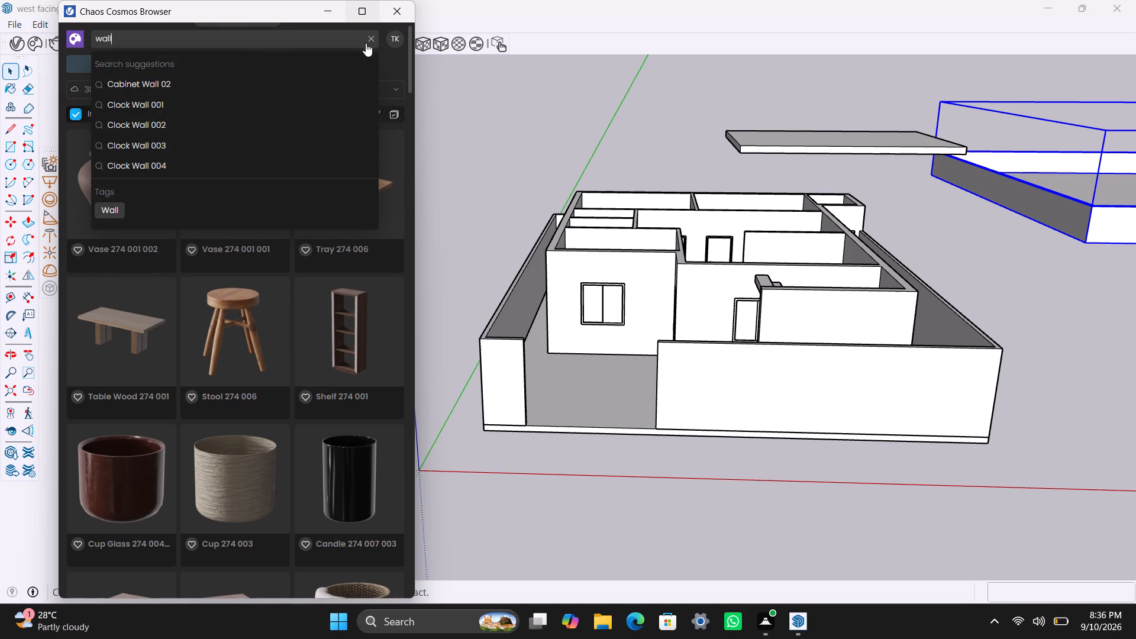
key(space)
key(p)
text(aint)
key(Return)
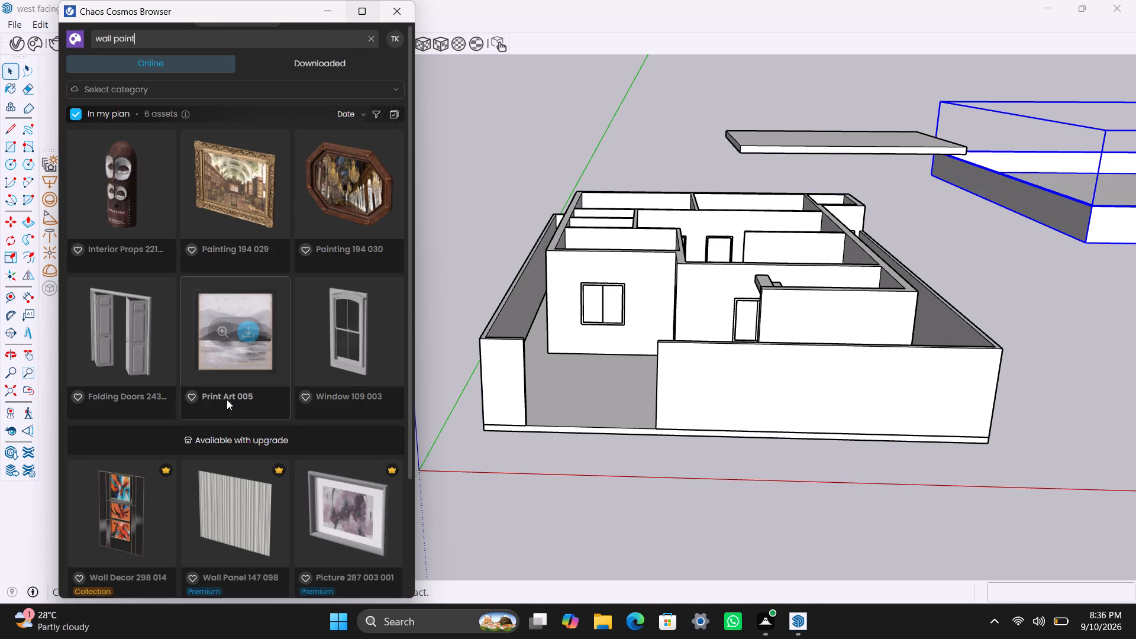
scroll(290, 428, down, 4)
scroll(247, 304, up, 4)
scroll(224, 212, up, 4)
Change the online Cosmos library search to "wall texture".
click(198, 37)
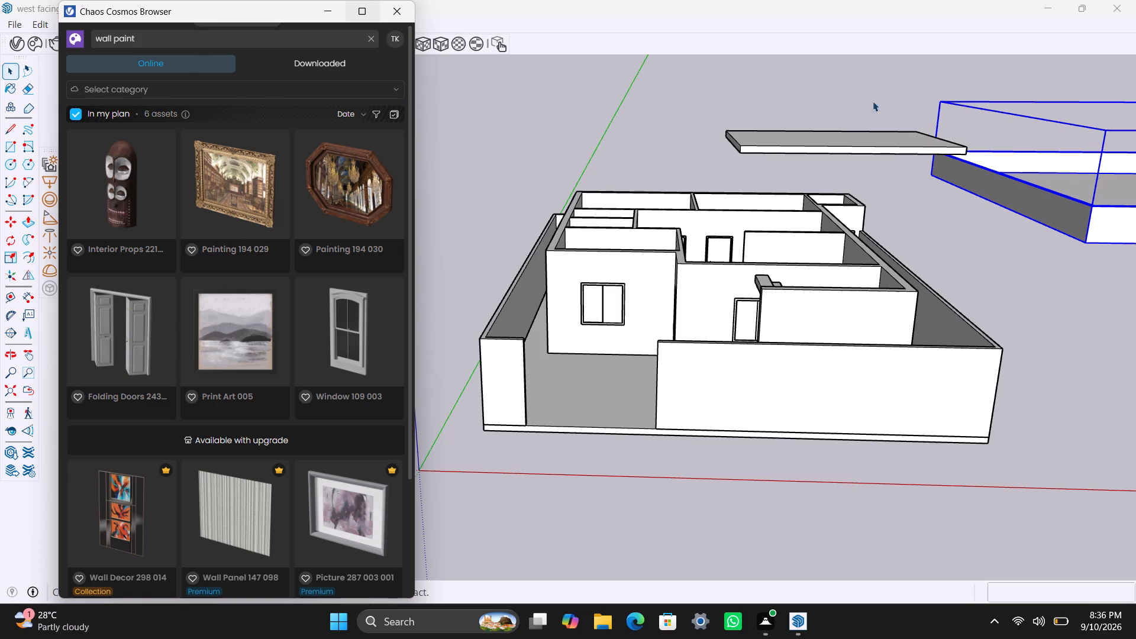
key(BackSpace)
key(BackSpace)
key(BackSpace)
key(BackSpace)
key(BackSpace)
text(texture)
key(Return)
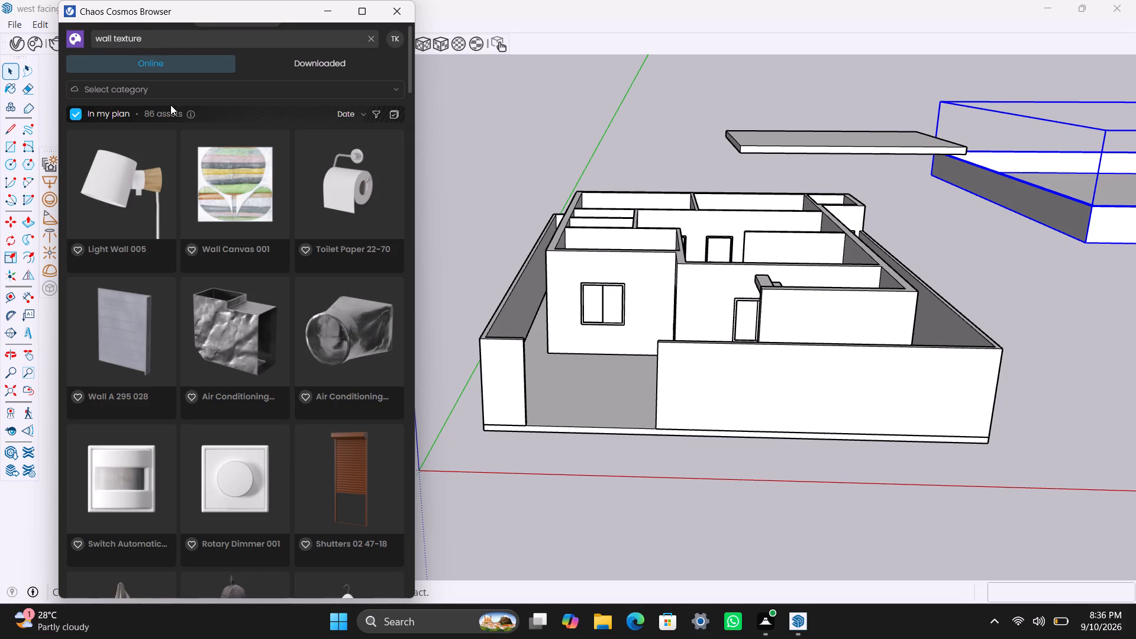
Try to change the online Cosmos library search to "paints" and look over the listed assets.
drag(161, 47, 79, 49)
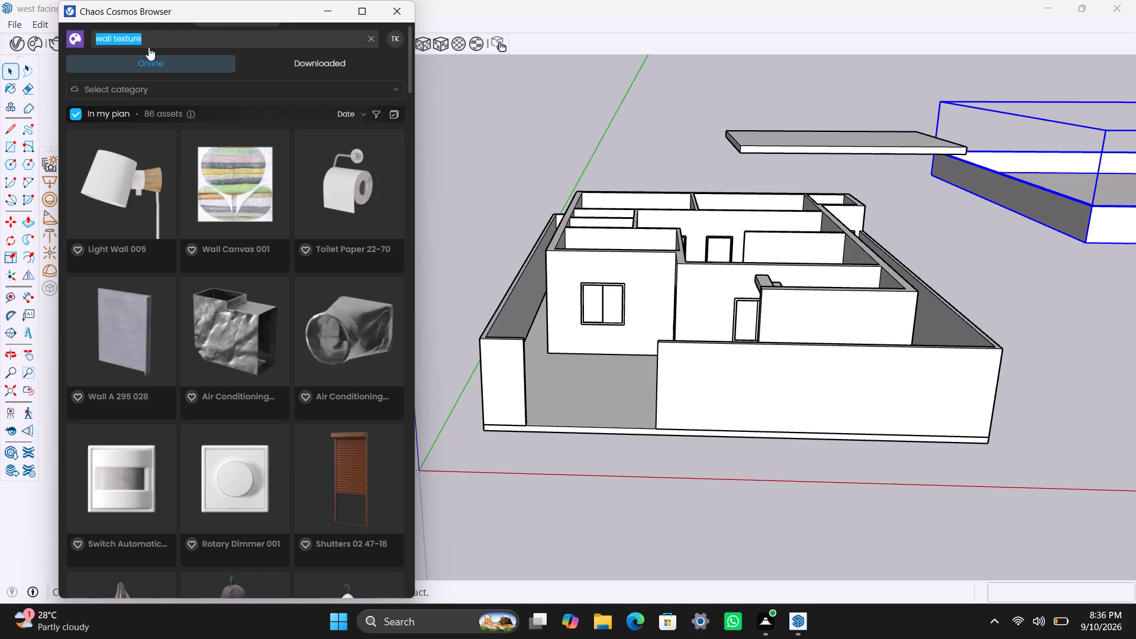
text(pa)
text(in)
key(t)
key(s)
key(Return)
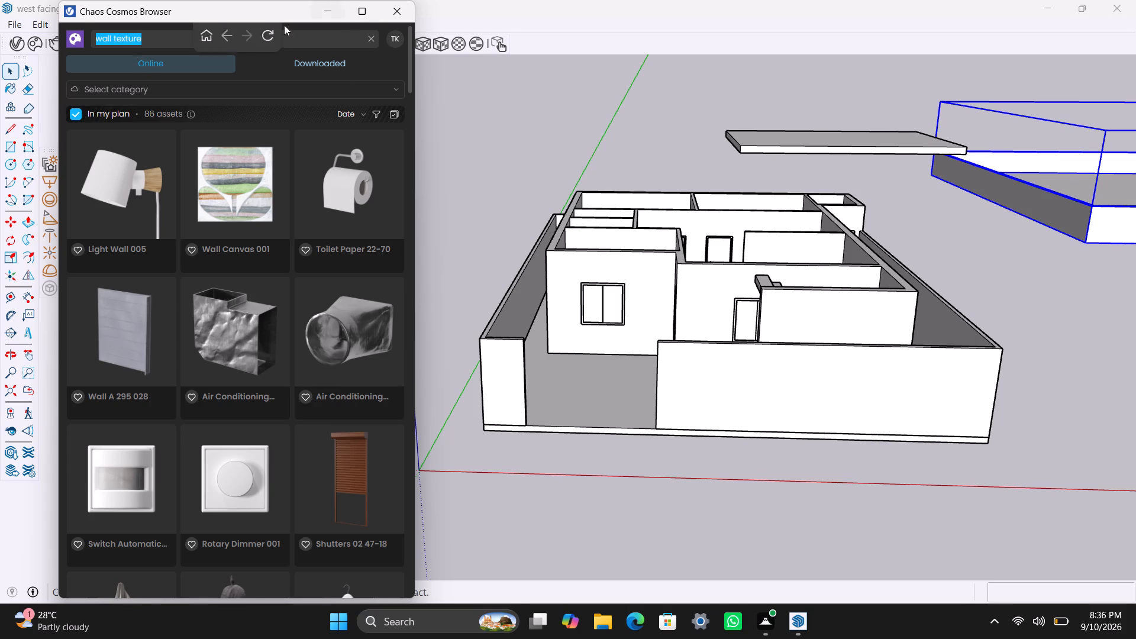
scroll(335, 368, up, 3)
scroll(319, 337, down, 6)
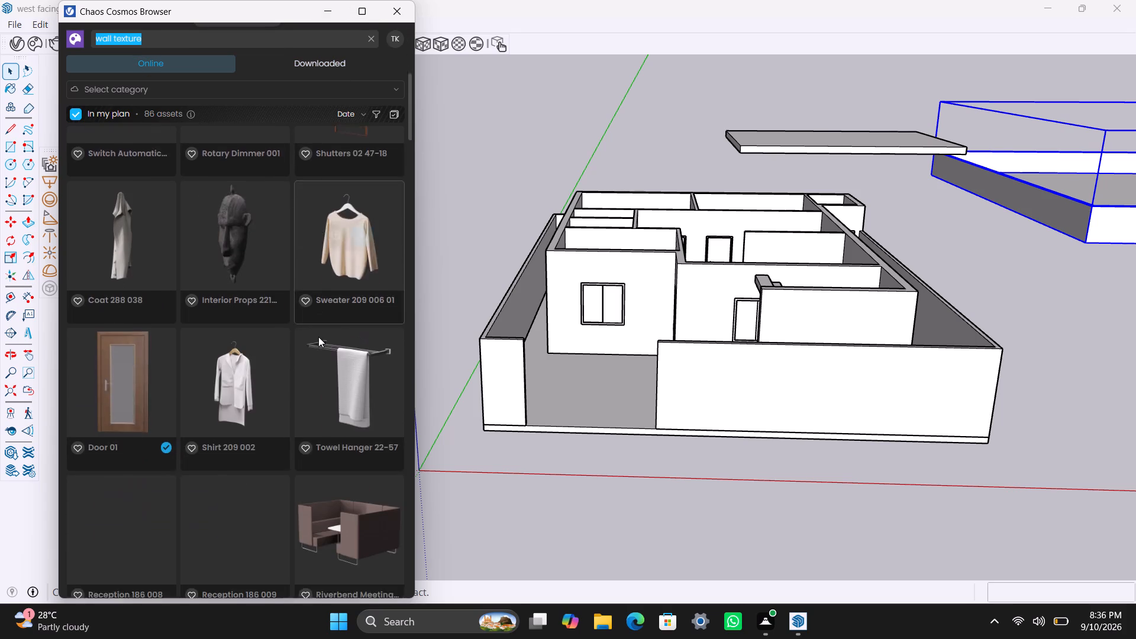
scroll(318, 337, down, 12)
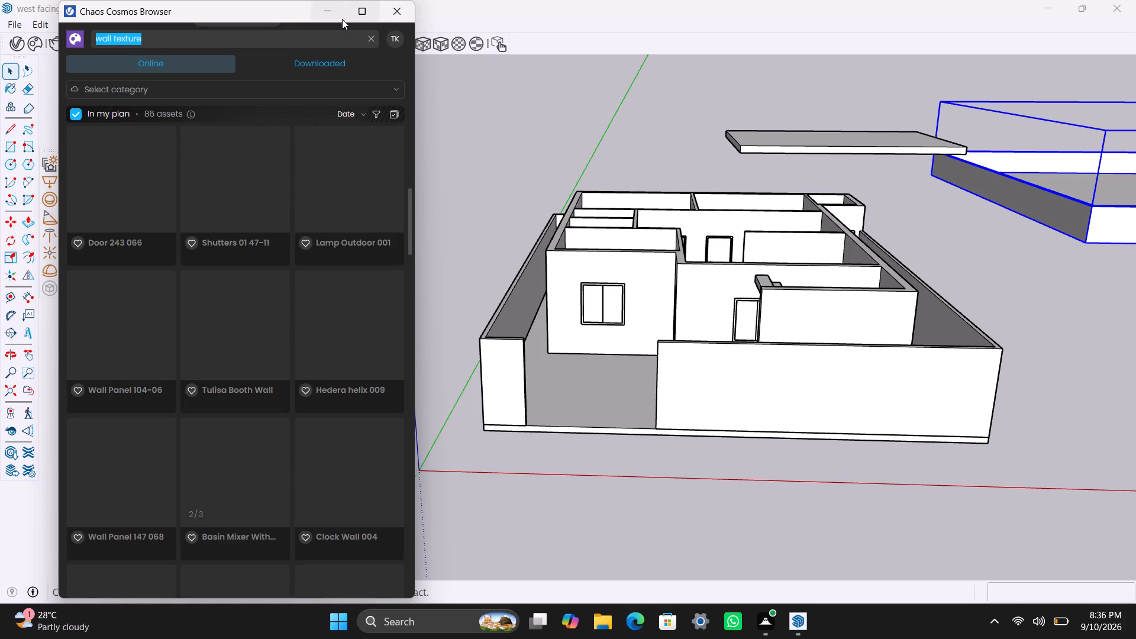
Check the downloaded Cosmos assets for "wall texture", then clear the search term.
click(339, 59)
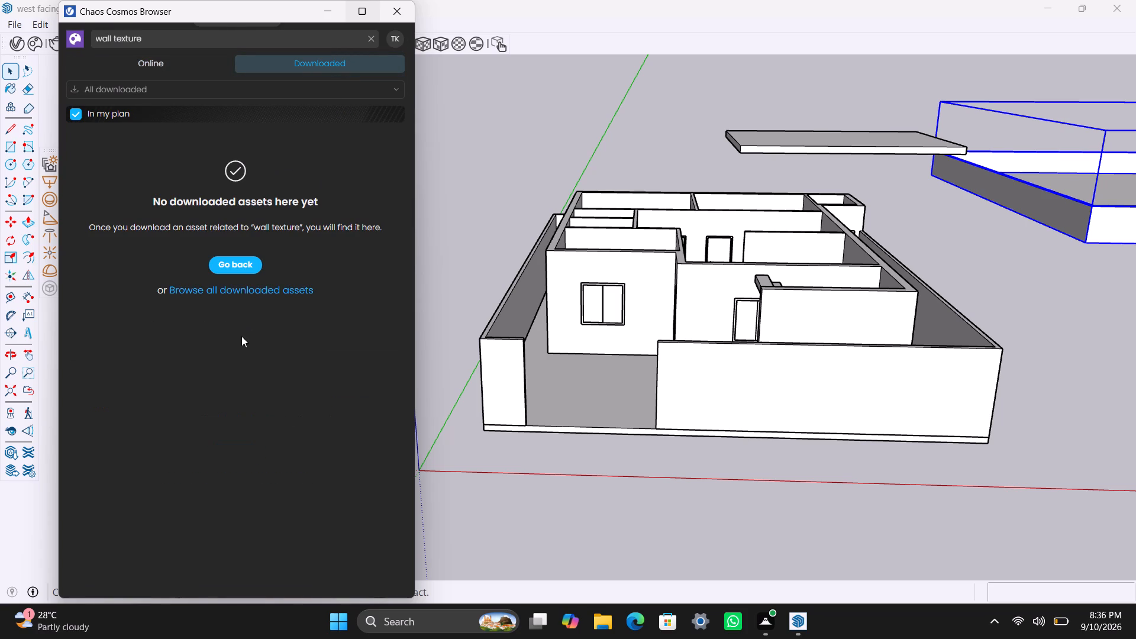
click(238, 267)
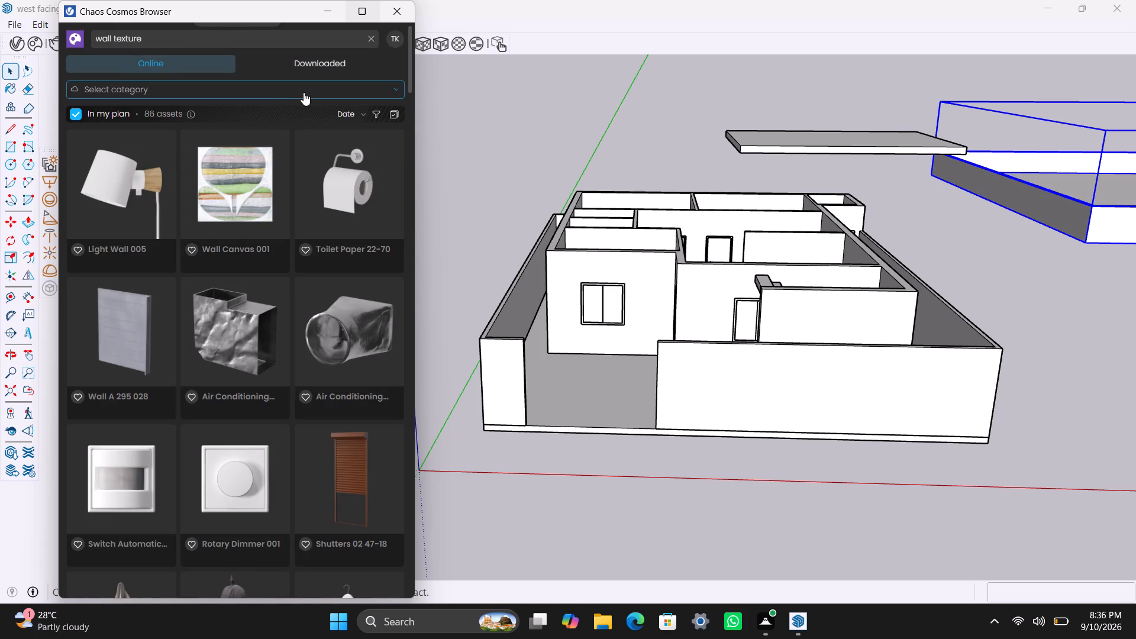
click(332, 69)
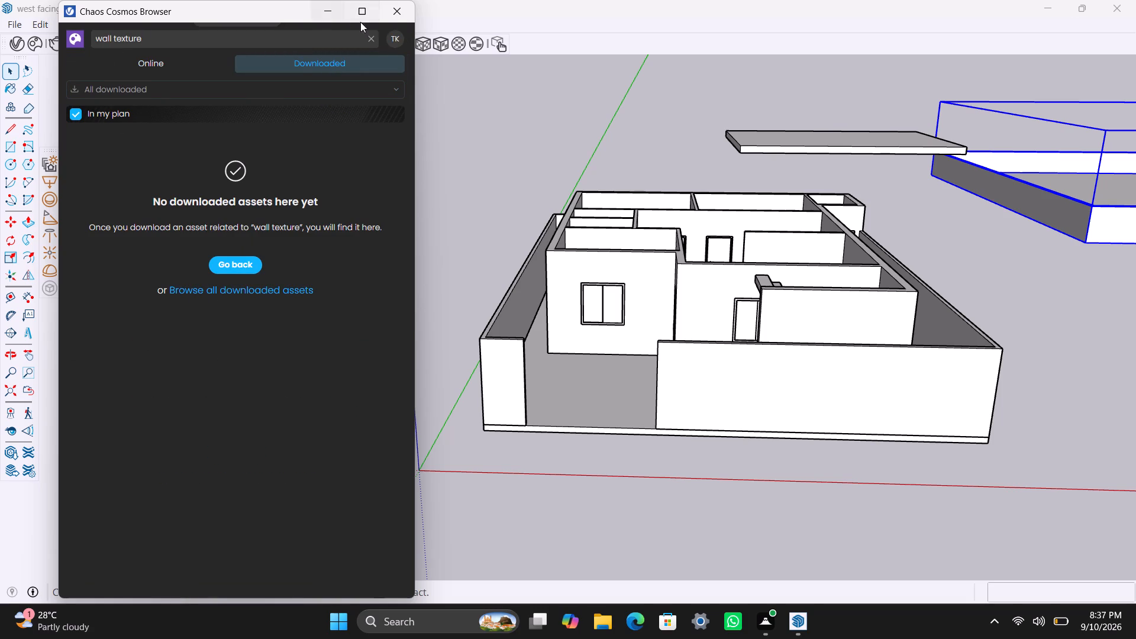
click(376, 40)
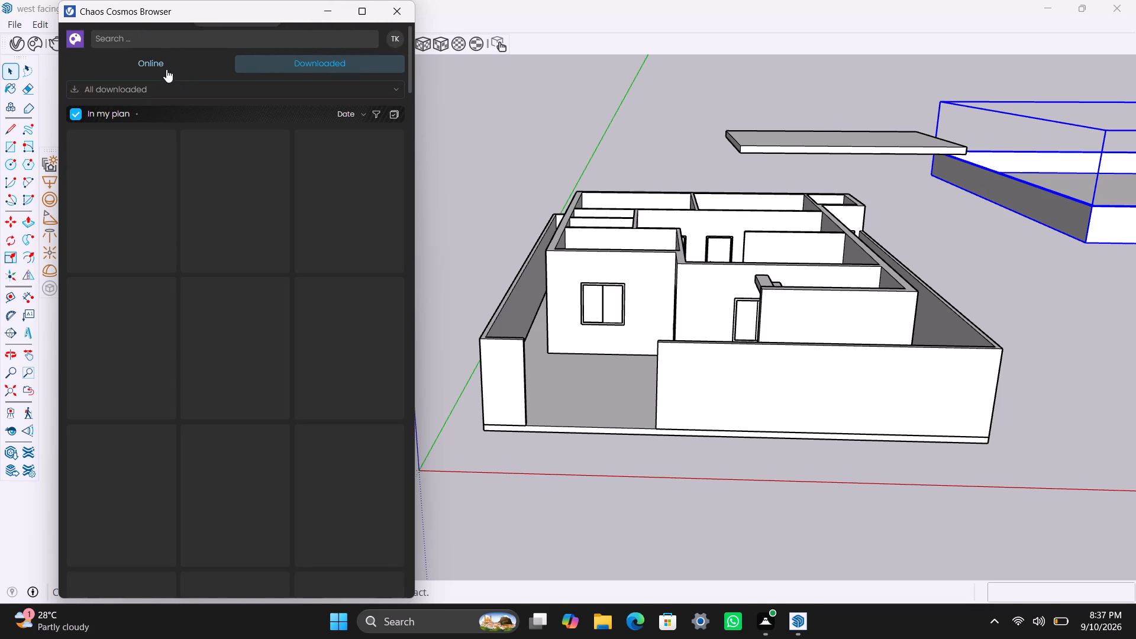
Look through the online Collections, Creators, HDRIs and 3D Models categories for wall finishes, then close the Cosmos browser.
click(171, 63)
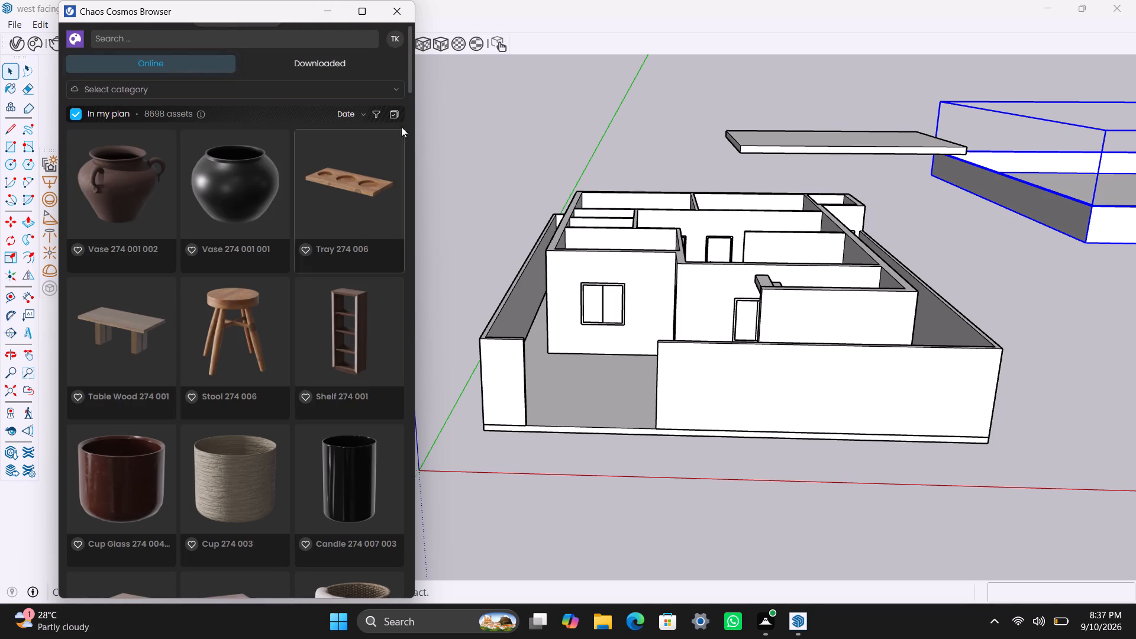
click(385, 88)
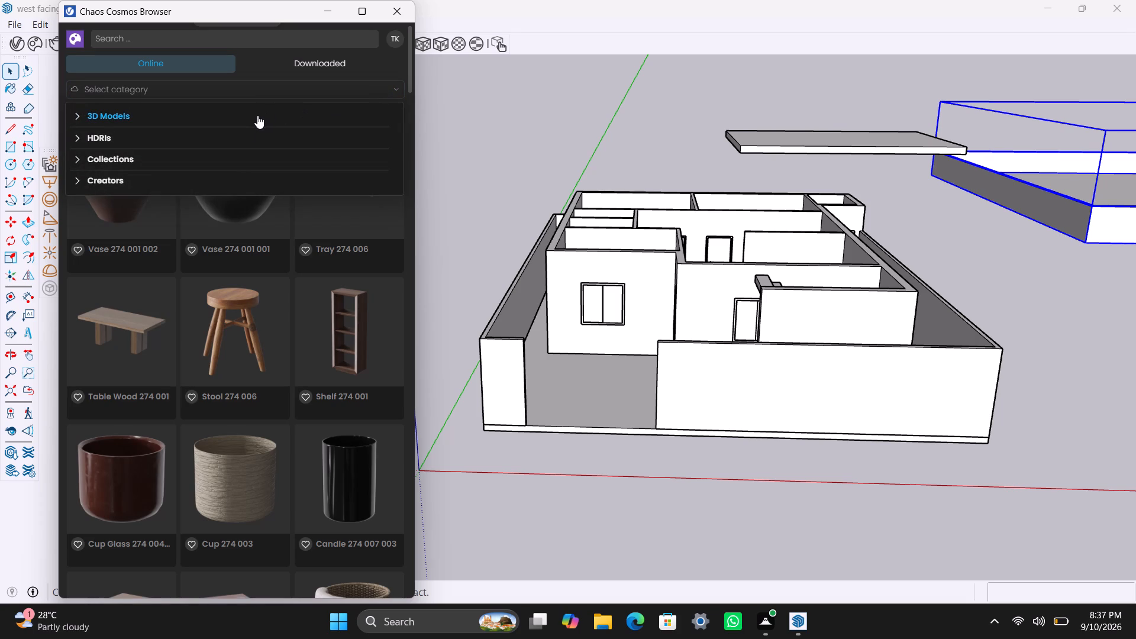
click(208, 162)
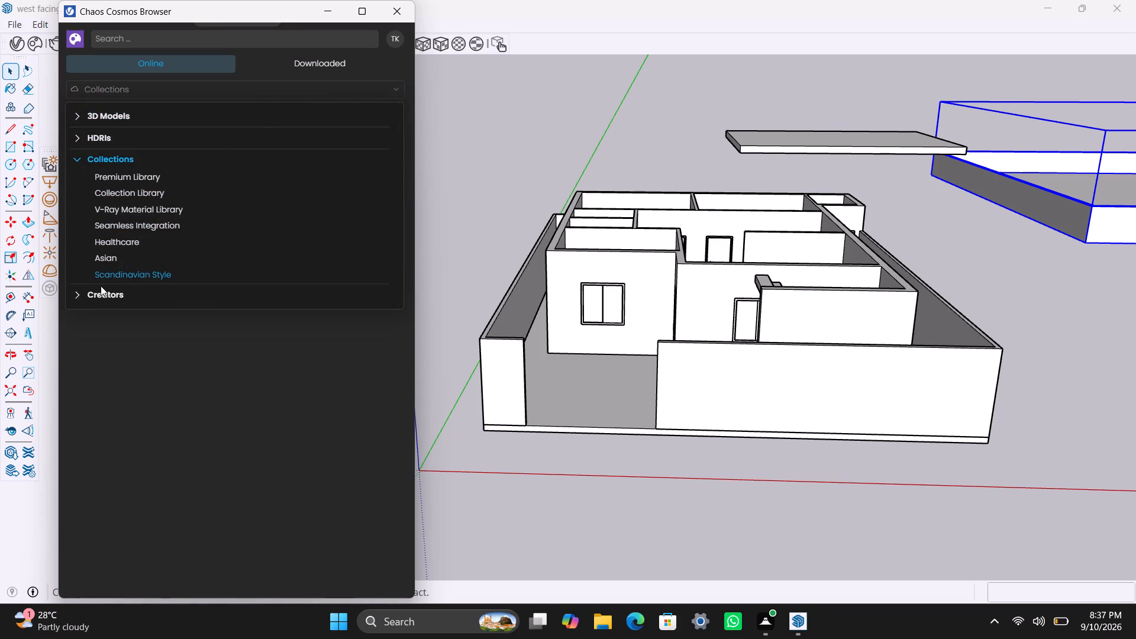
click(101, 294)
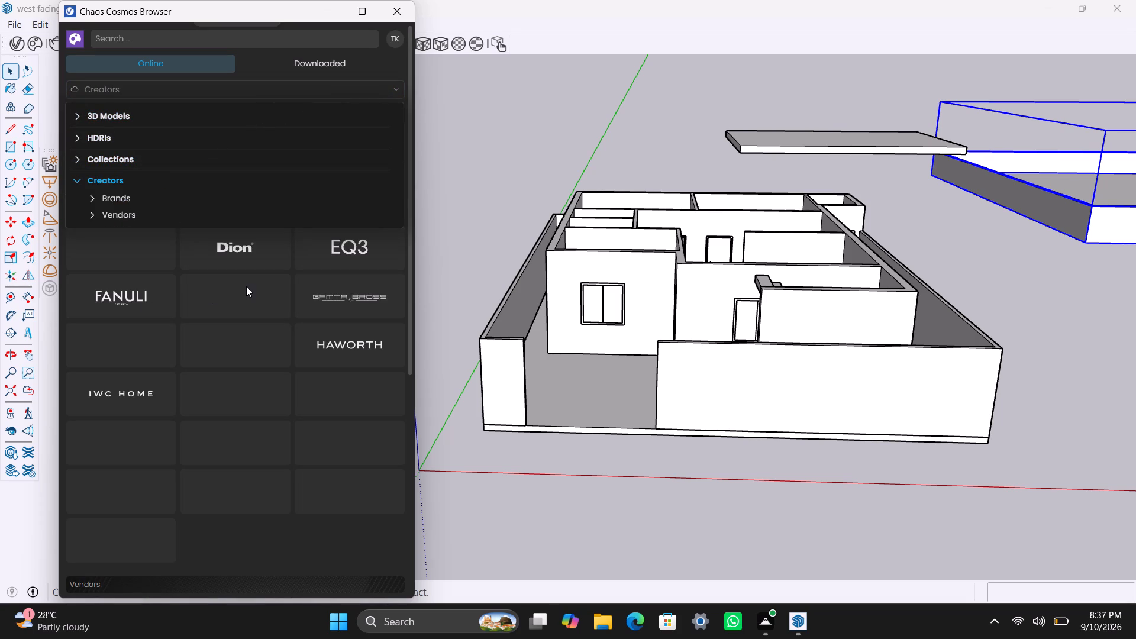
click(145, 137)
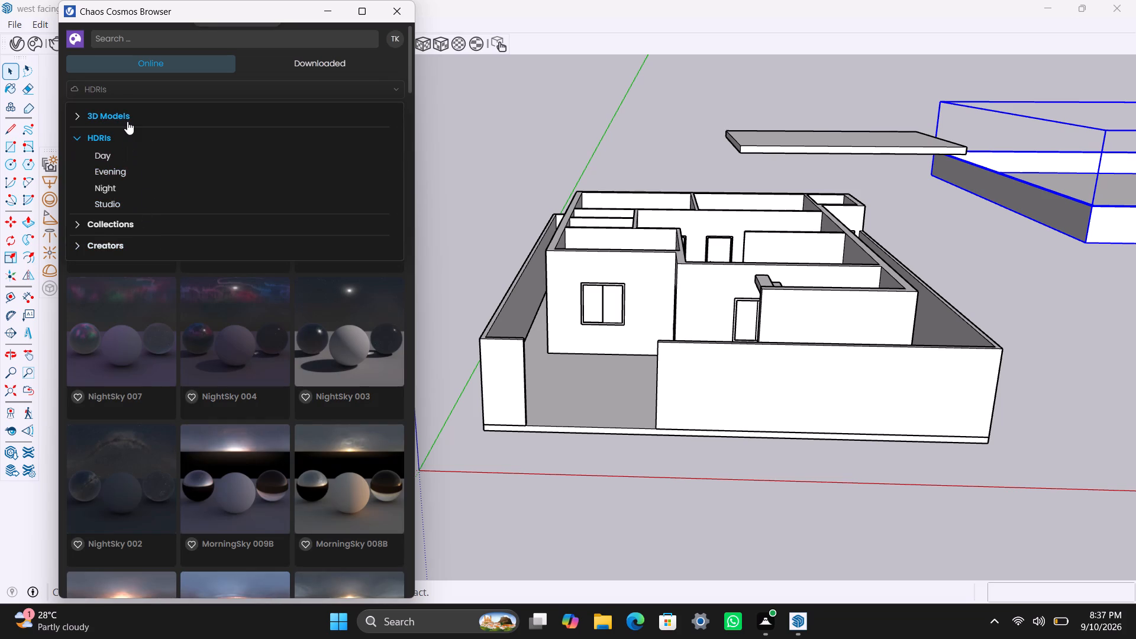
click(127, 121)
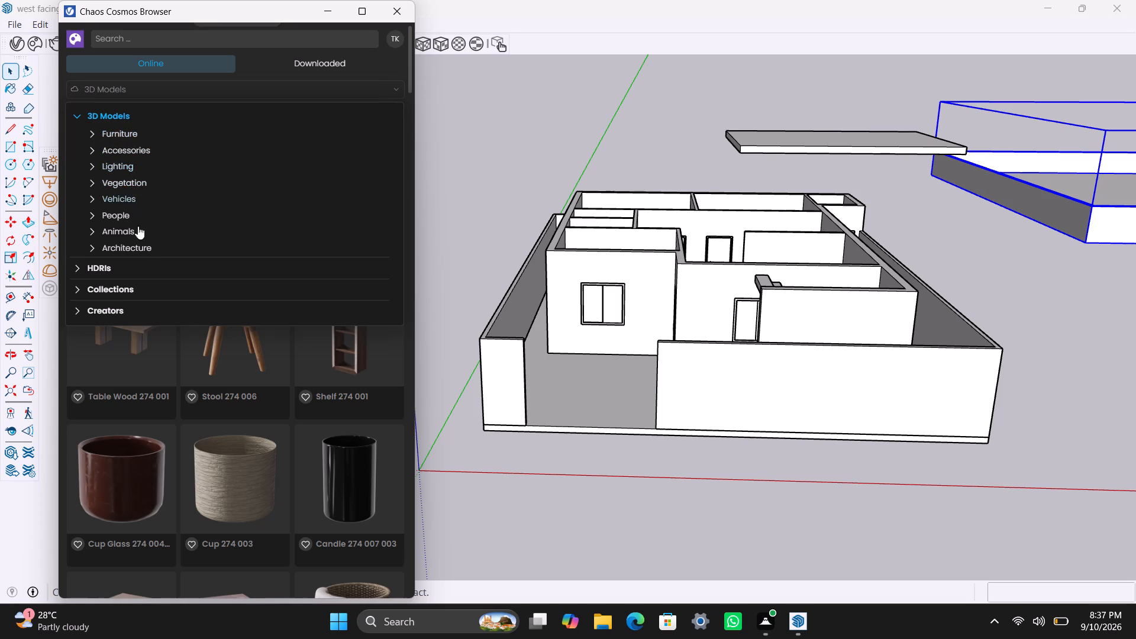
click(392, 10)
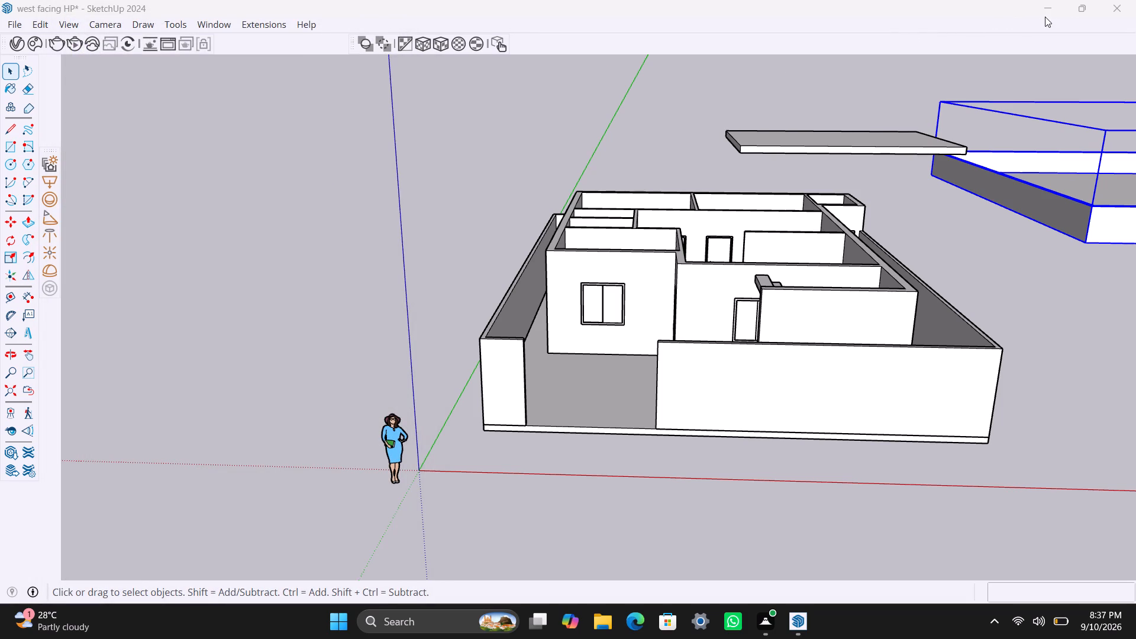
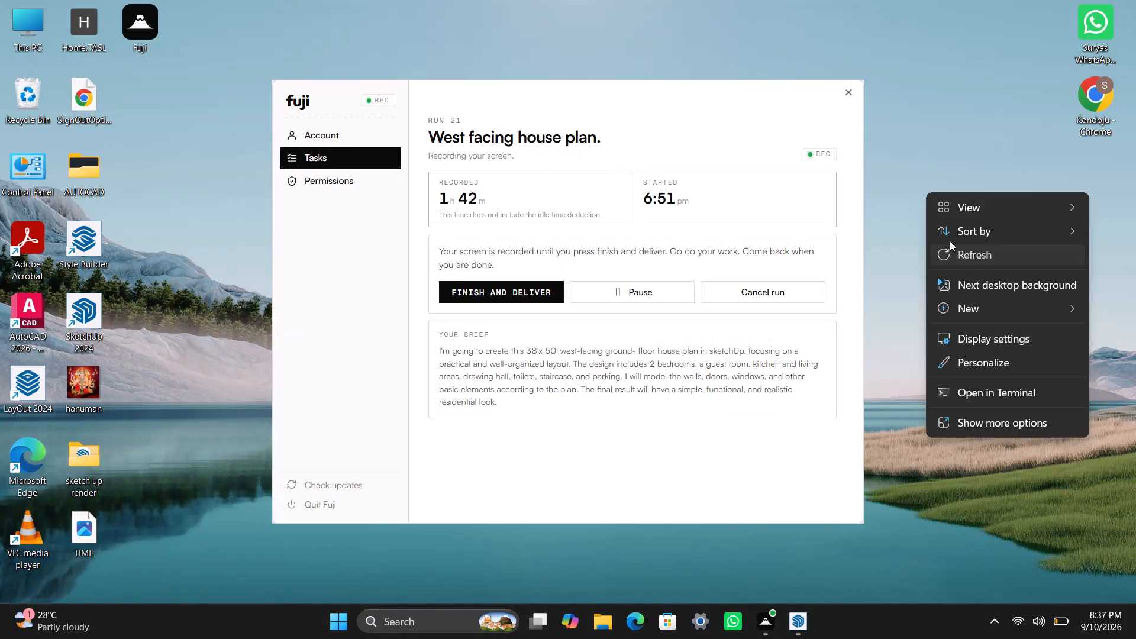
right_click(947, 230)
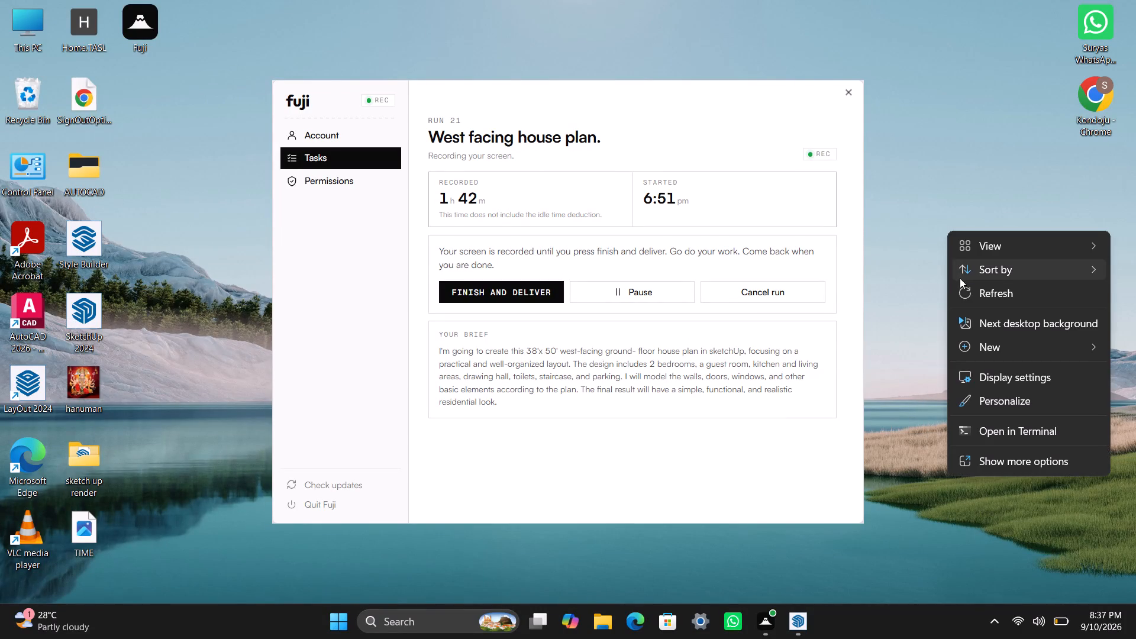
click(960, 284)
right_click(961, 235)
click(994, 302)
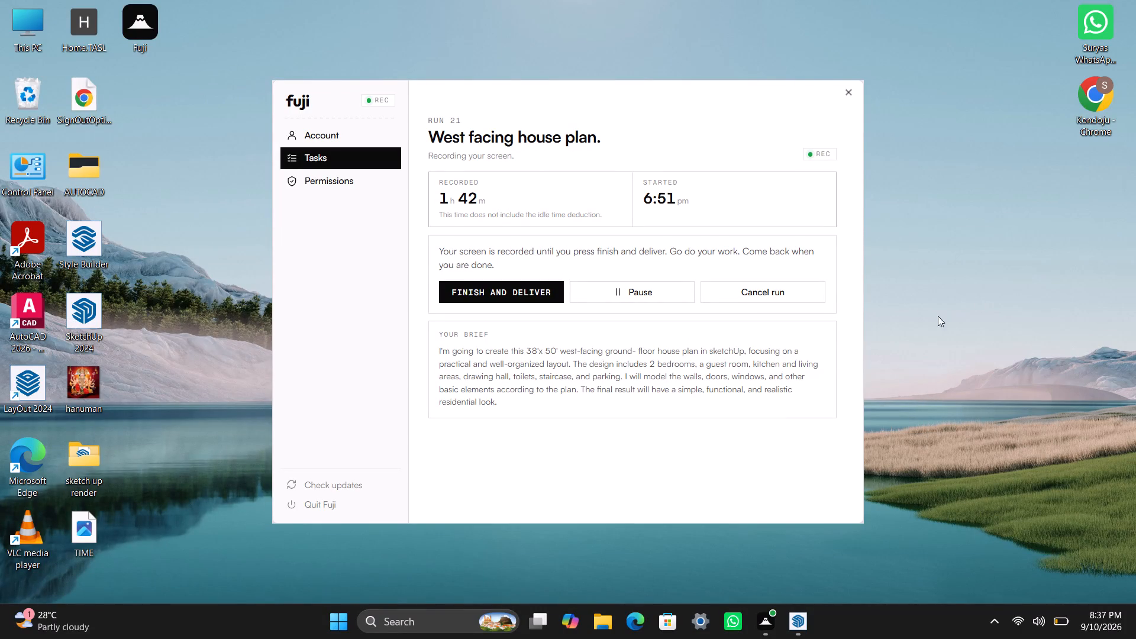
Switch to SketchUp, reopen the Chaos Cosmos browser and look through the downloaded 3D models and their categories.
drag(805, 632, 811, 628)
click(802, 616)
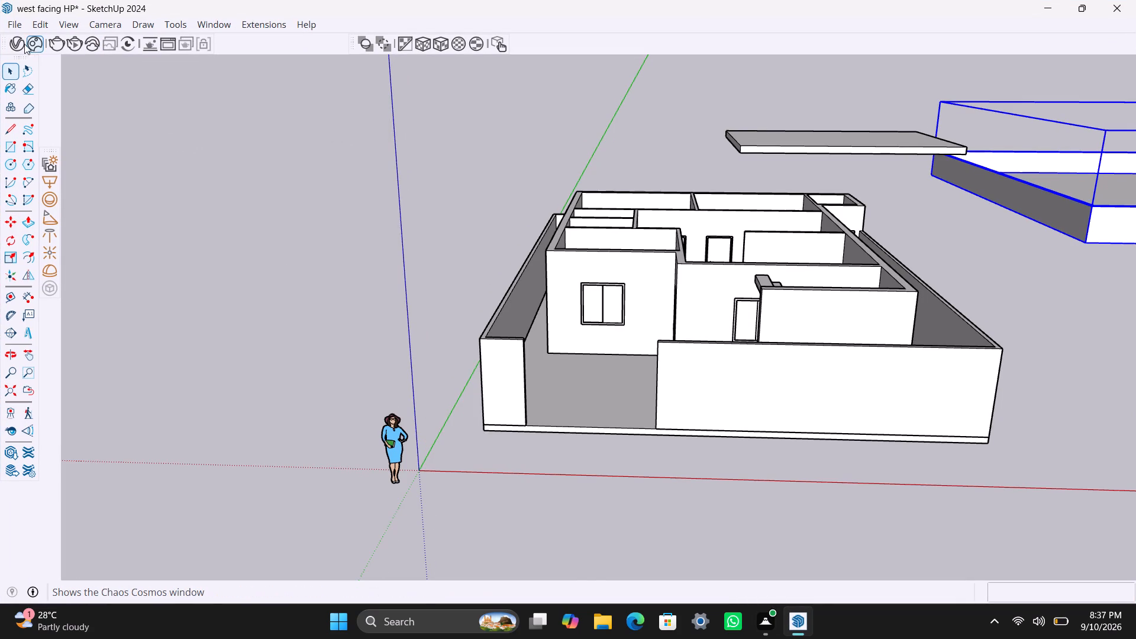
click(24, 44)
click(35, 37)
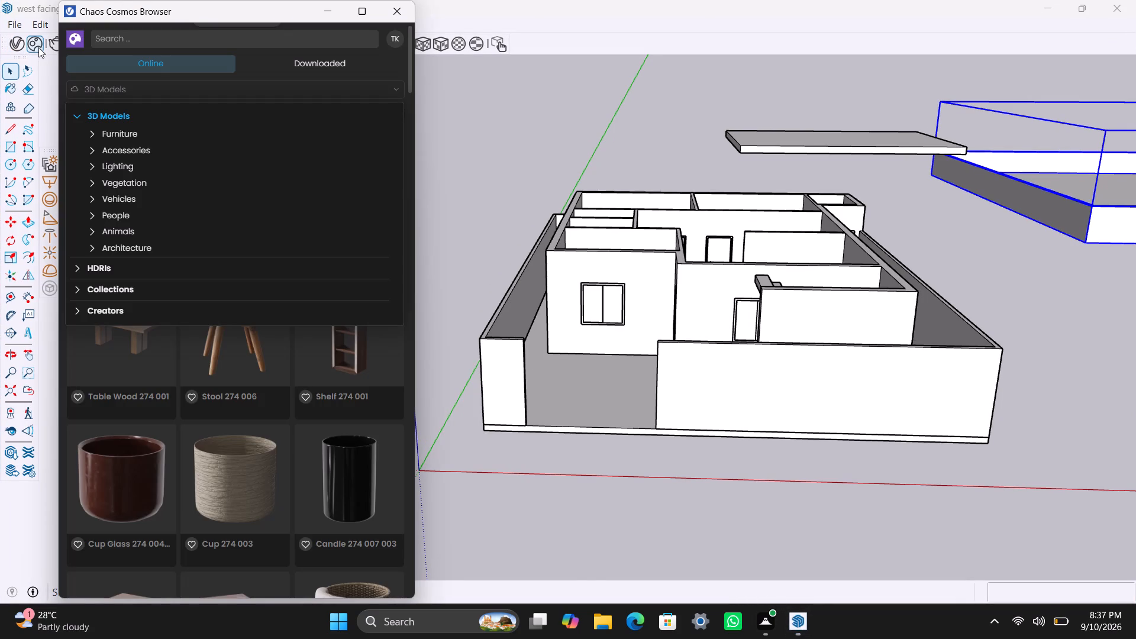
click(291, 61)
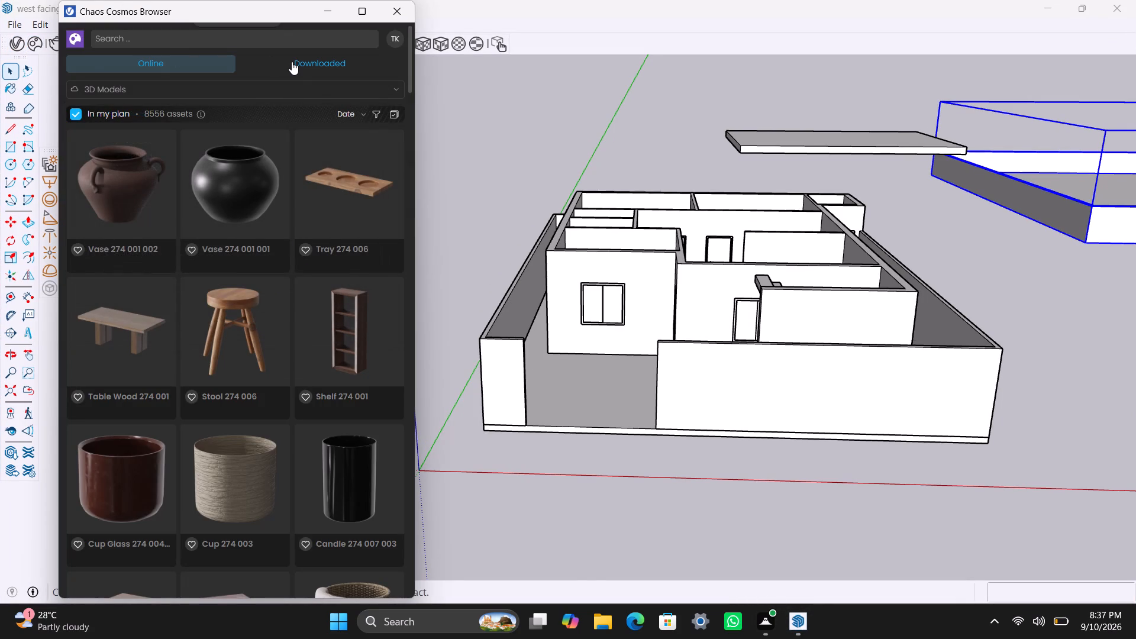
click(298, 65)
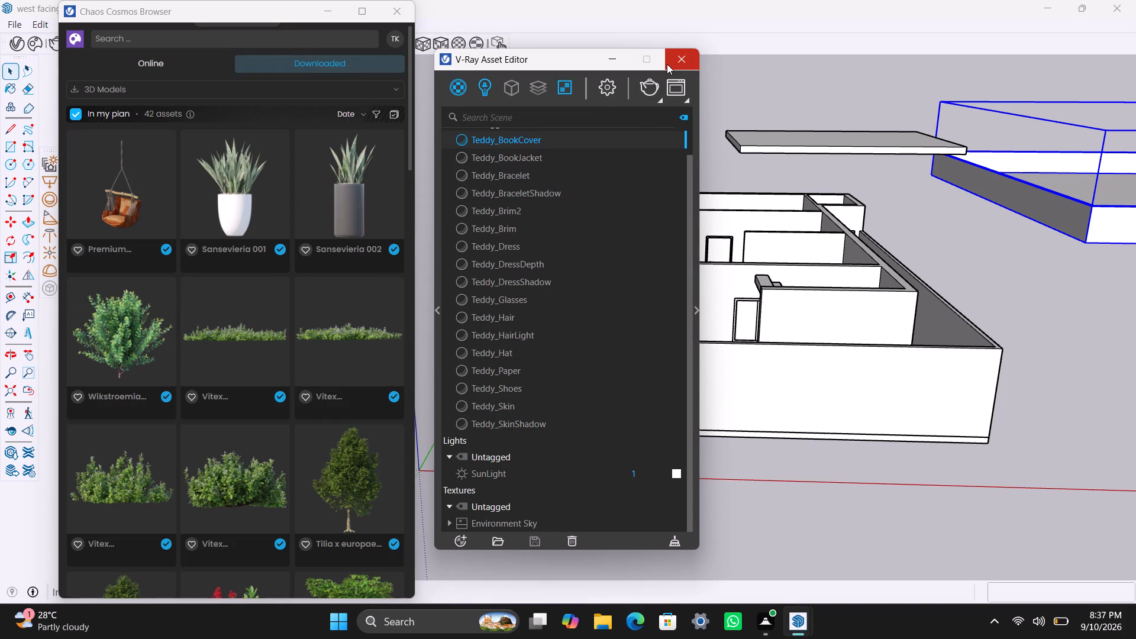
click(667, 64)
scroll(297, 379, down, 5)
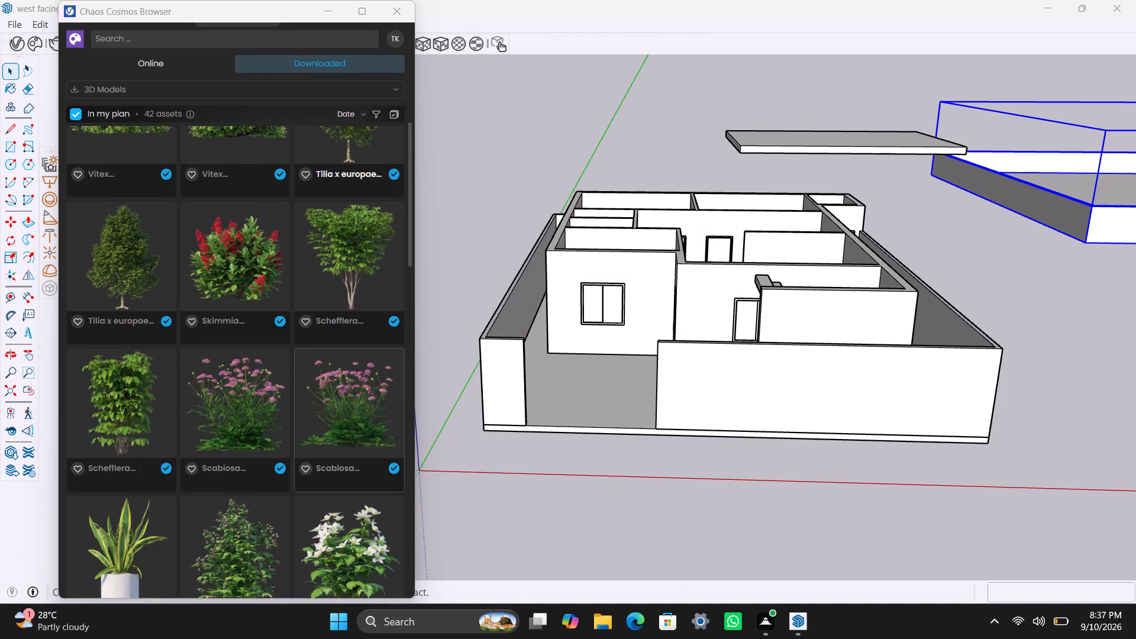
scroll(299, 388, down, 4)
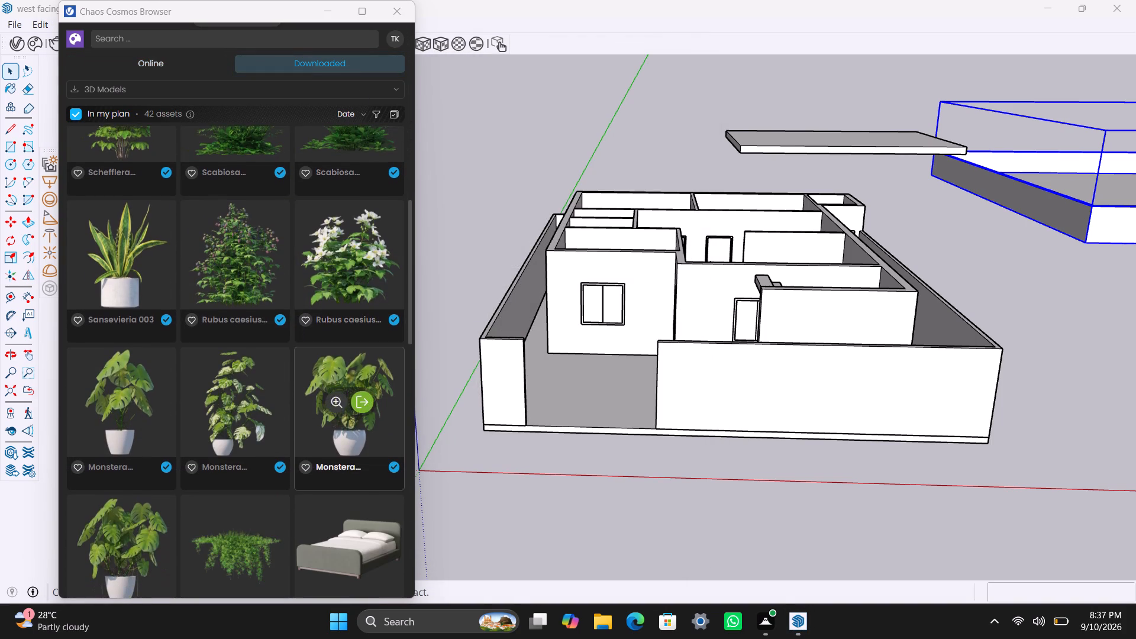
scroll(299, 388, down, 4)
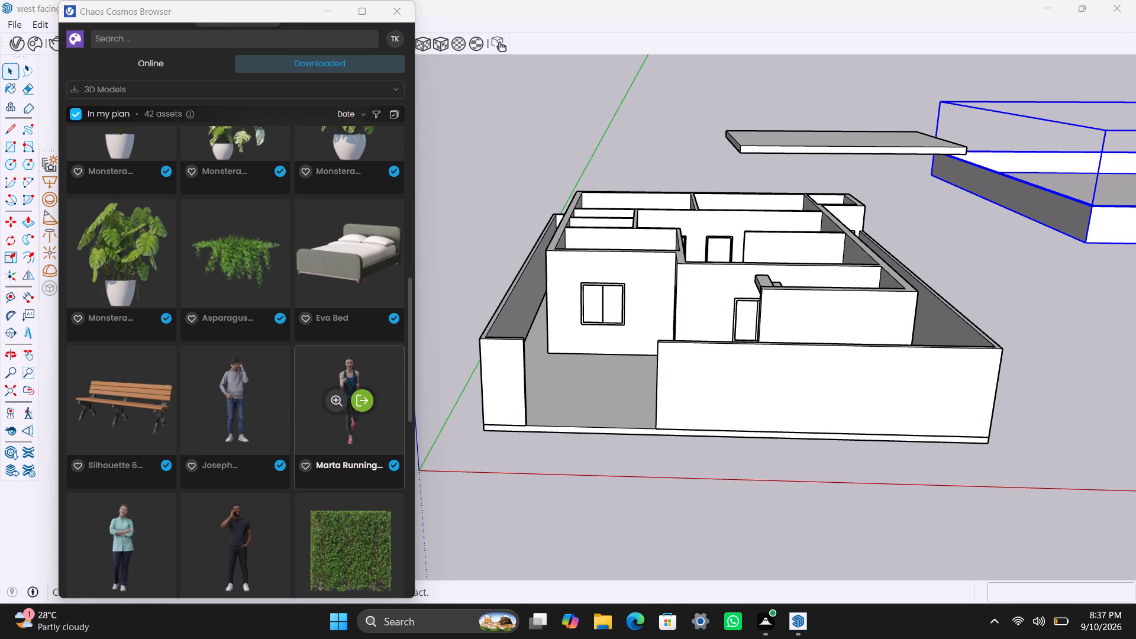
scroll(299, 388, down, 3)
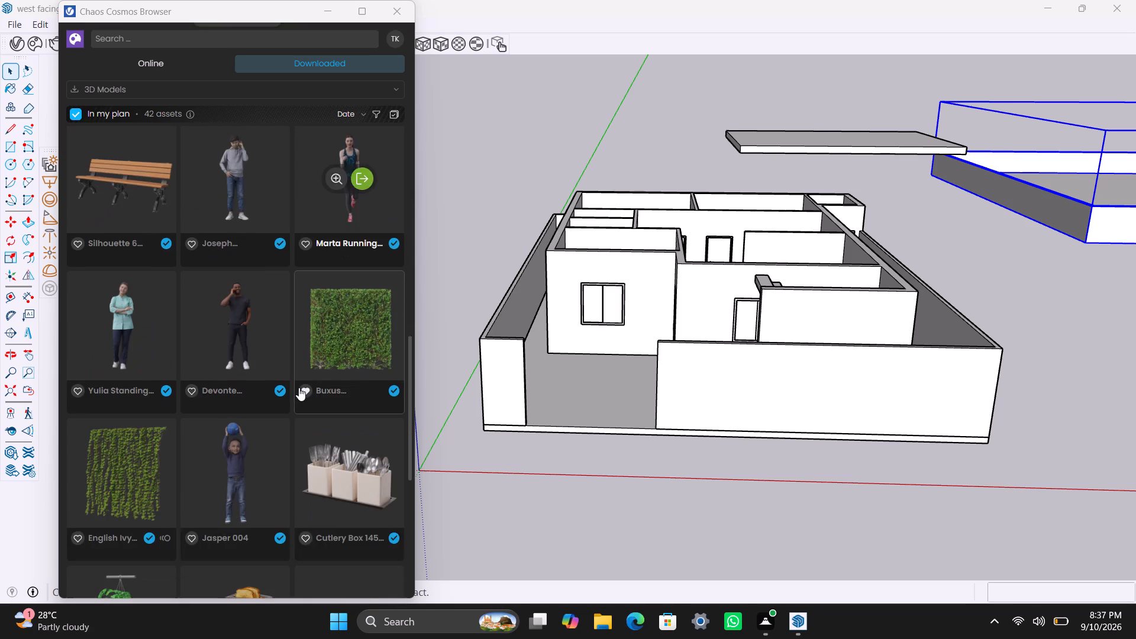
scroll(299, 388, down, 8)
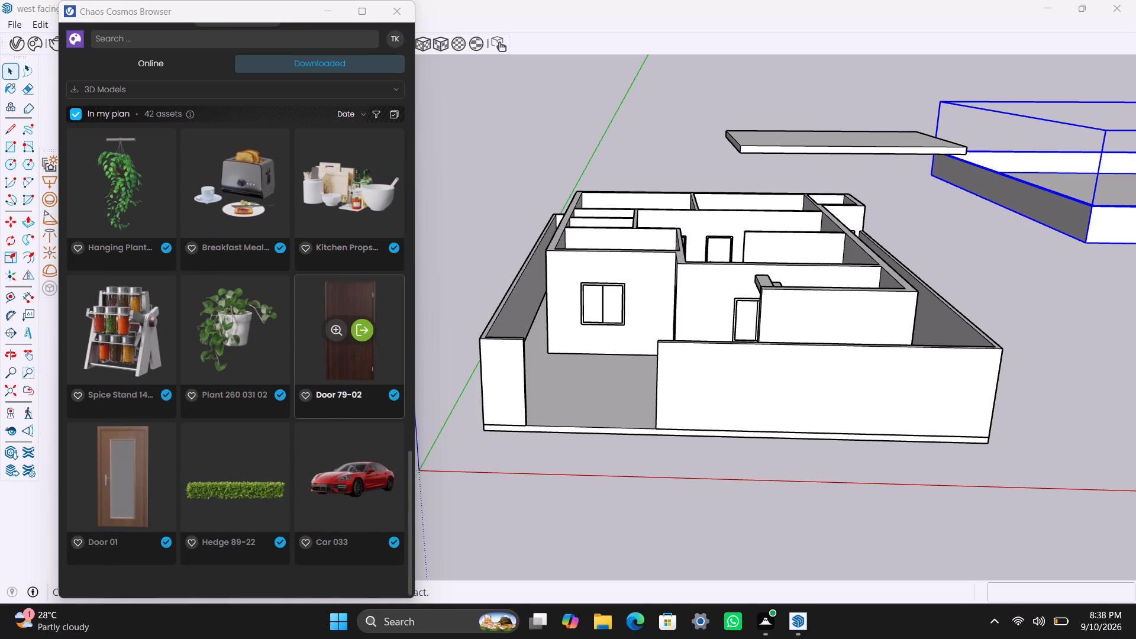
scroll(299, 388, down, 1)
scroll(299, 388, up, 6)
scroll(270, 312, up, 7)
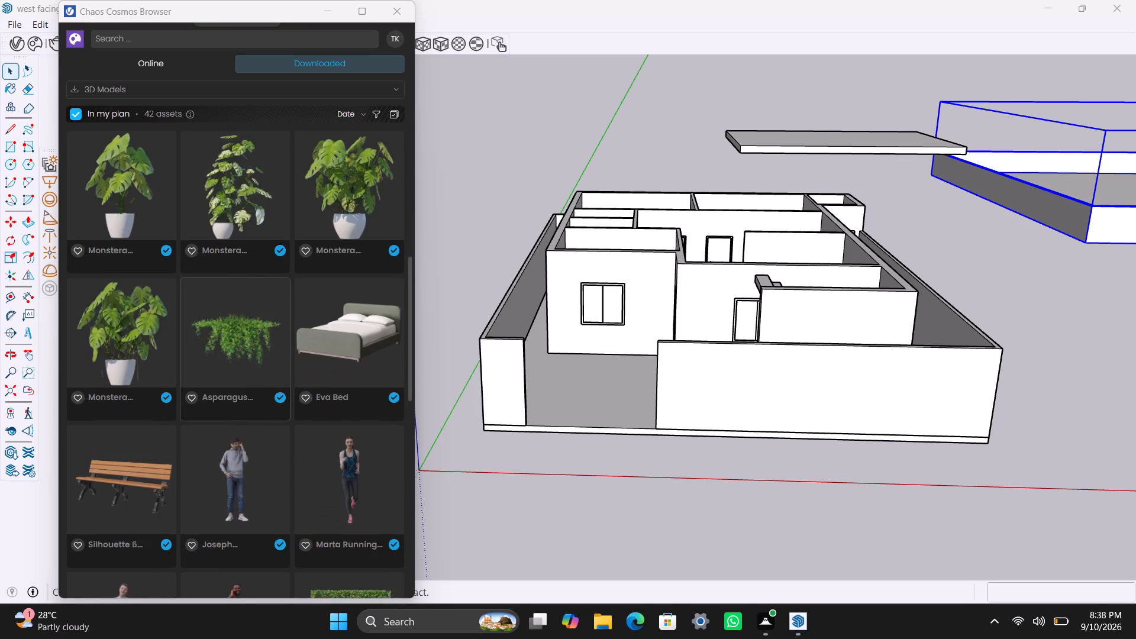
scroll(271, 311, up, 20)
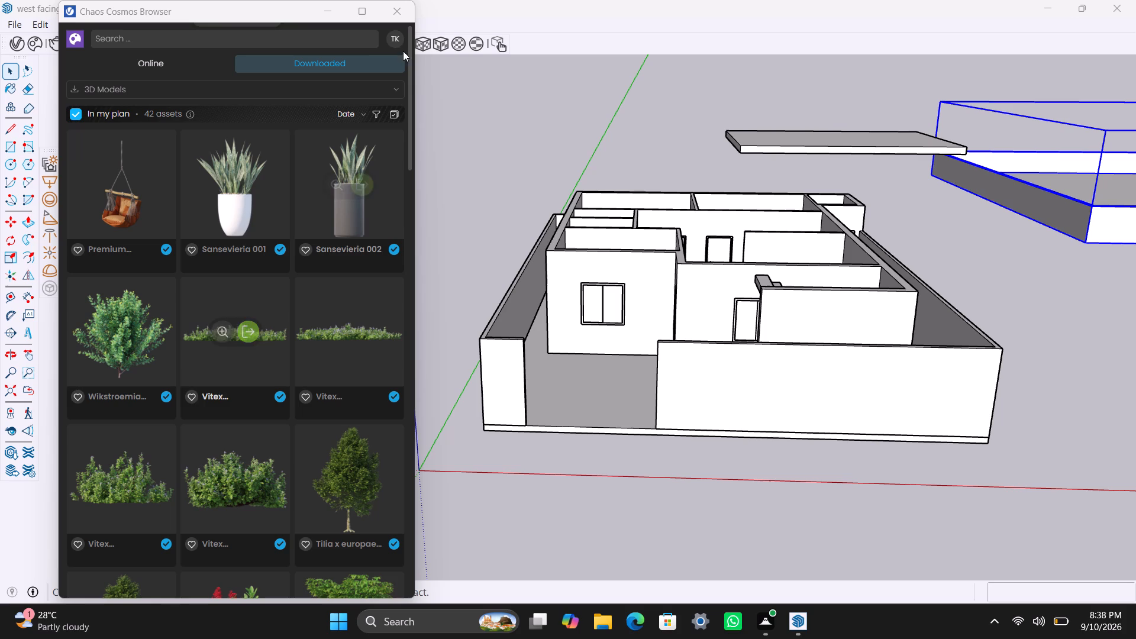
click(399, 83)
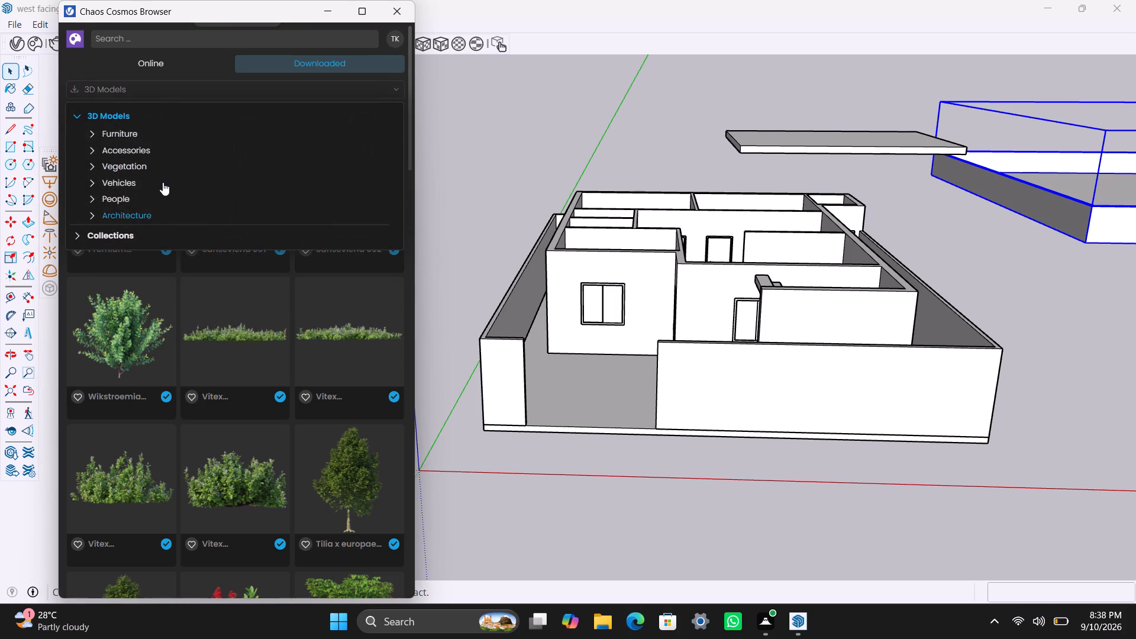
Search the downloaded Cosmos assets for "wall paints".
click(180, 38)
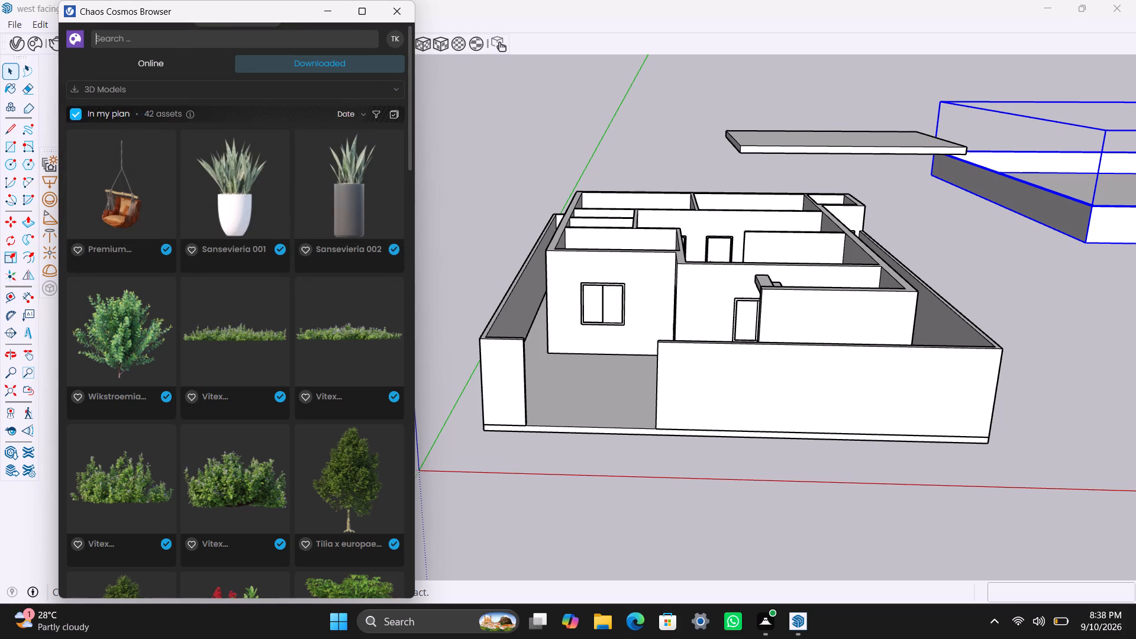
text(wall p)
text(aints)
key(Return)
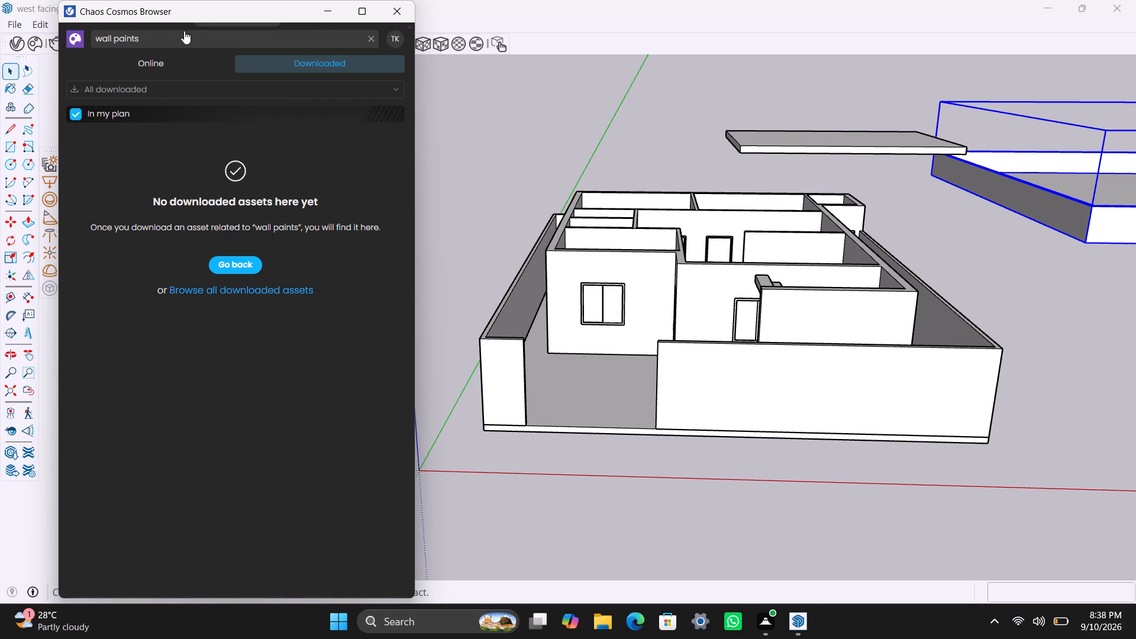
Look over the online Cosmos assets for "wall paints", then clear the search term and close the browser.
click(160, 62)
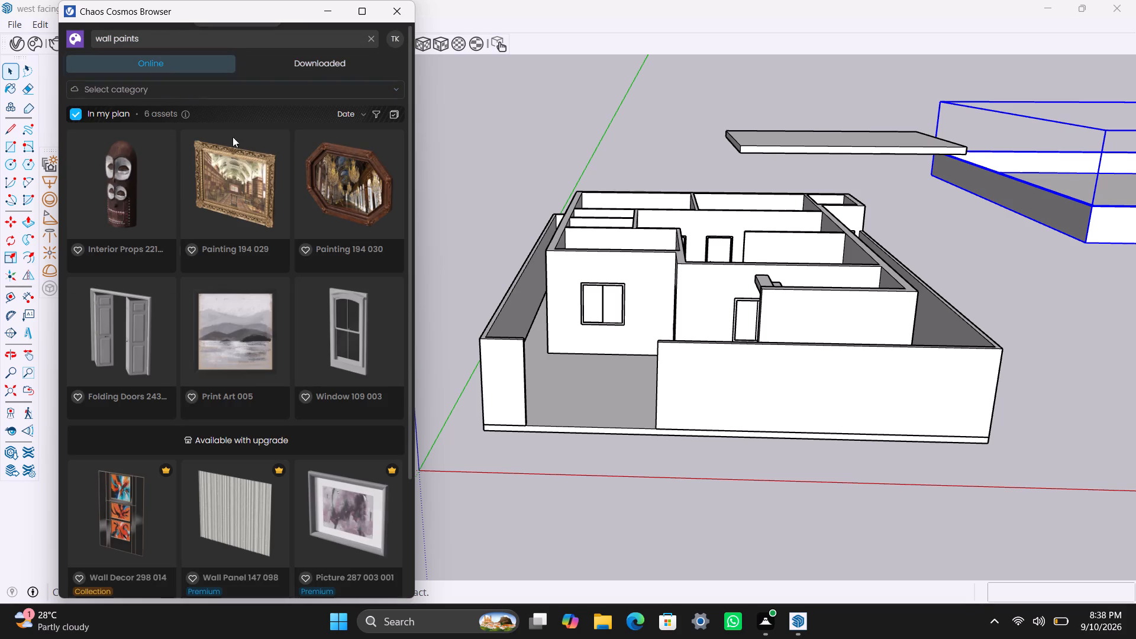
scroll(212, 426, down, 5)
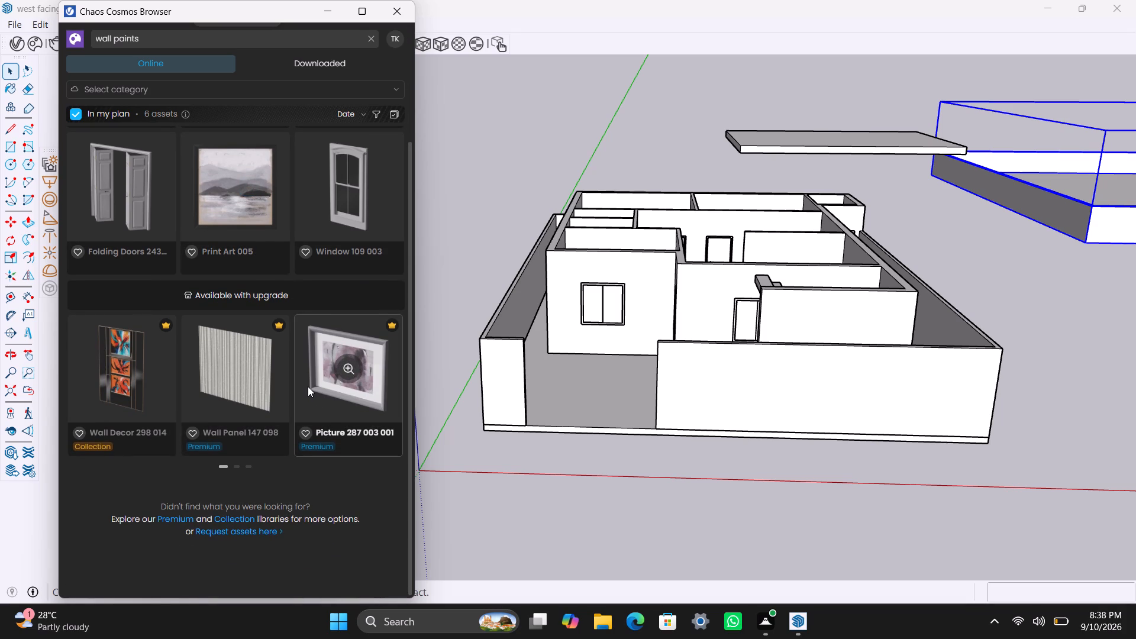
scroll(308, 386, up, 5)
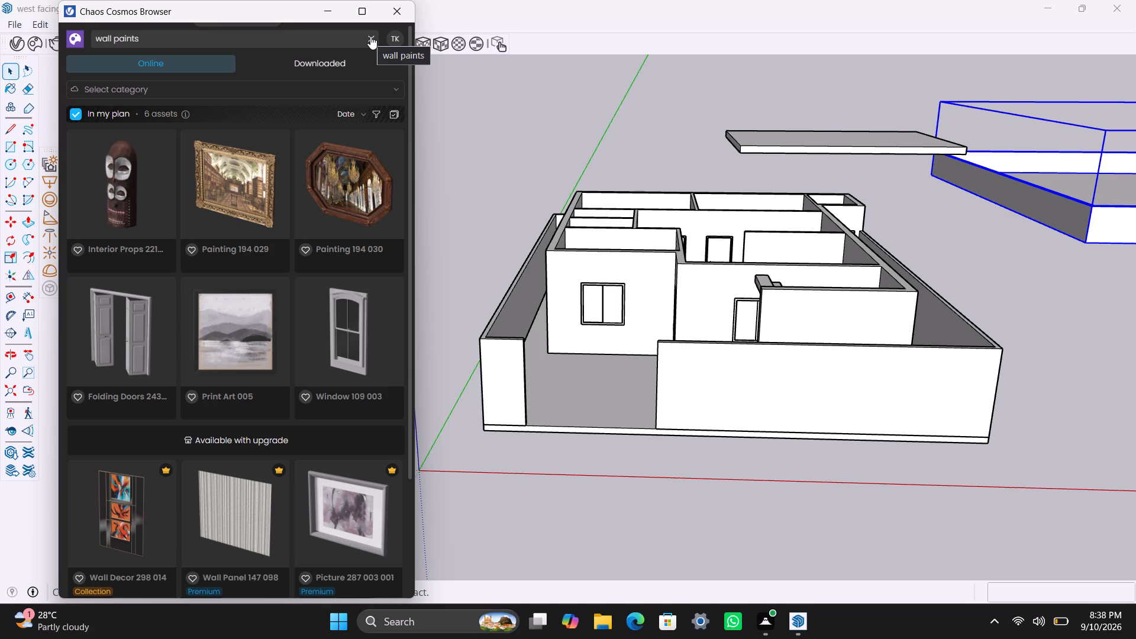
click(370, 36)
click(405, 17)
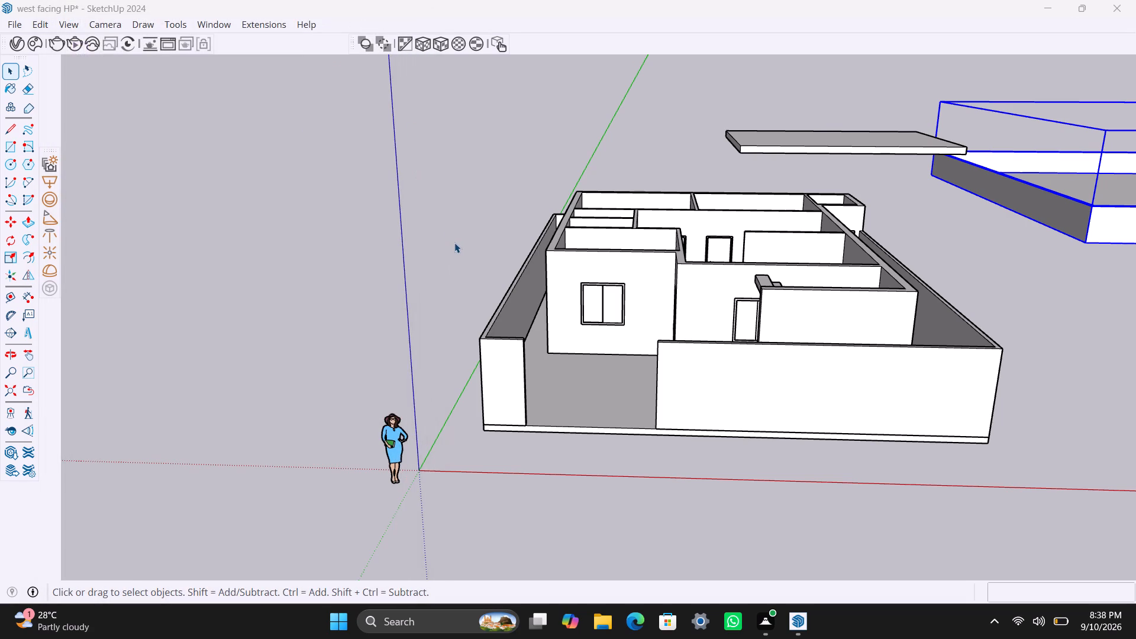
Save the "west facing HP" model, deselect the separate parapet block and close SketchUp.
key(ctrl+s)
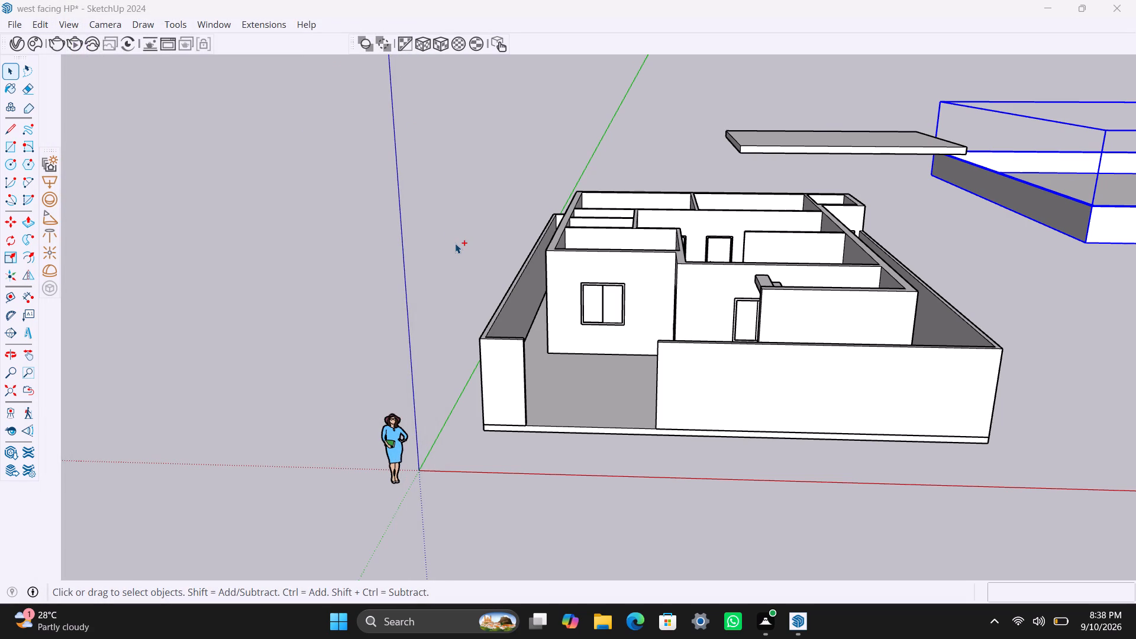
key(space)
click(455, 243)
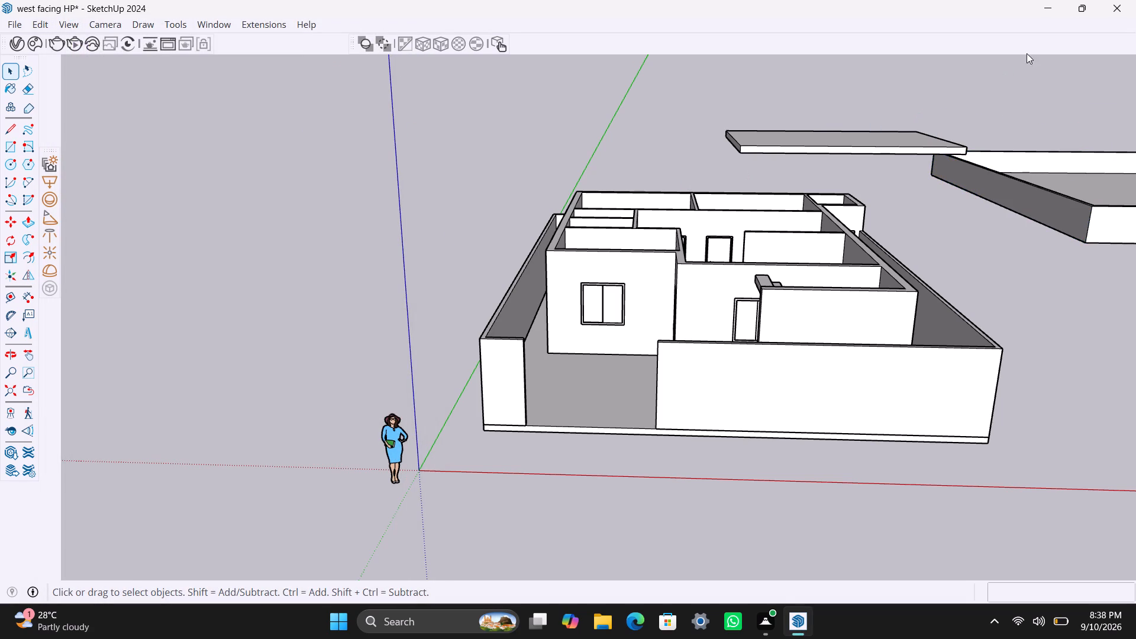
click(1100, 3)
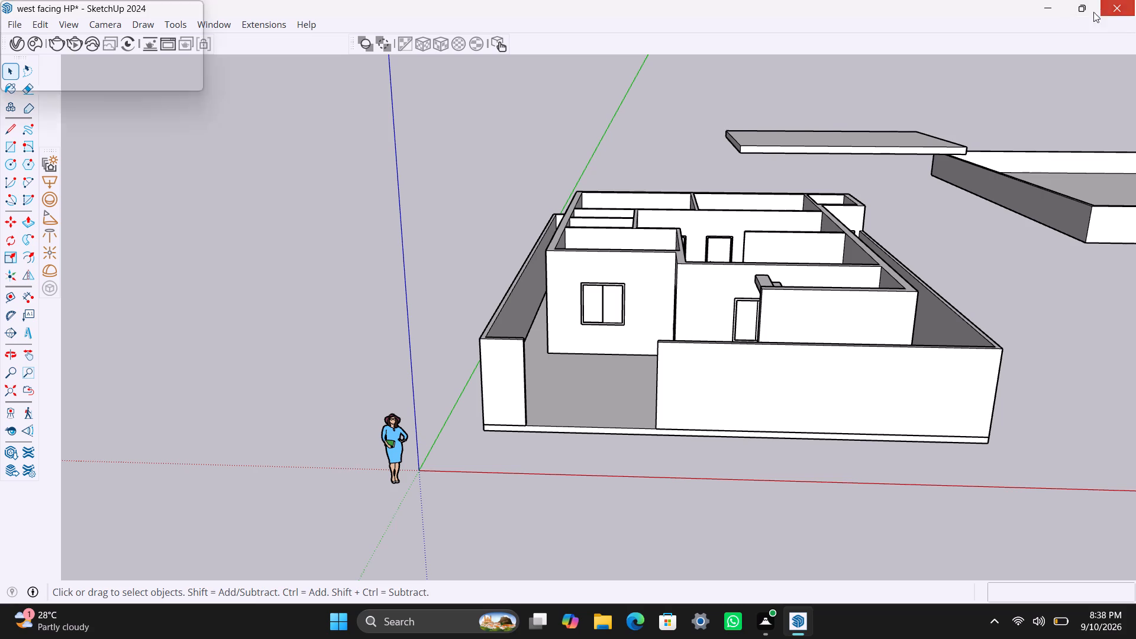
click(504, 327)
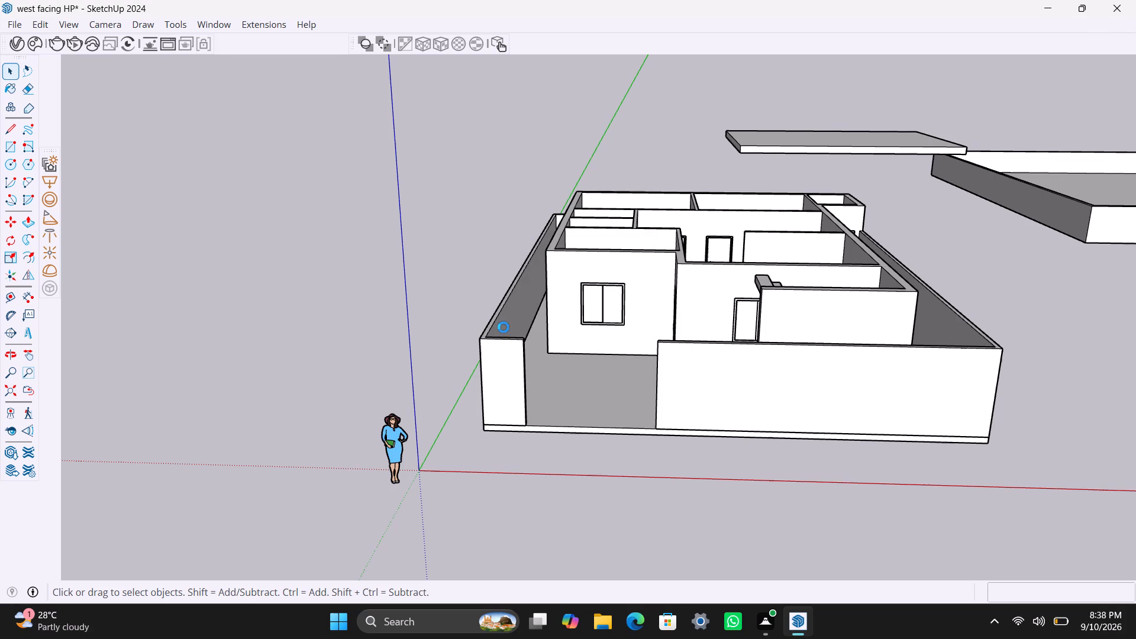
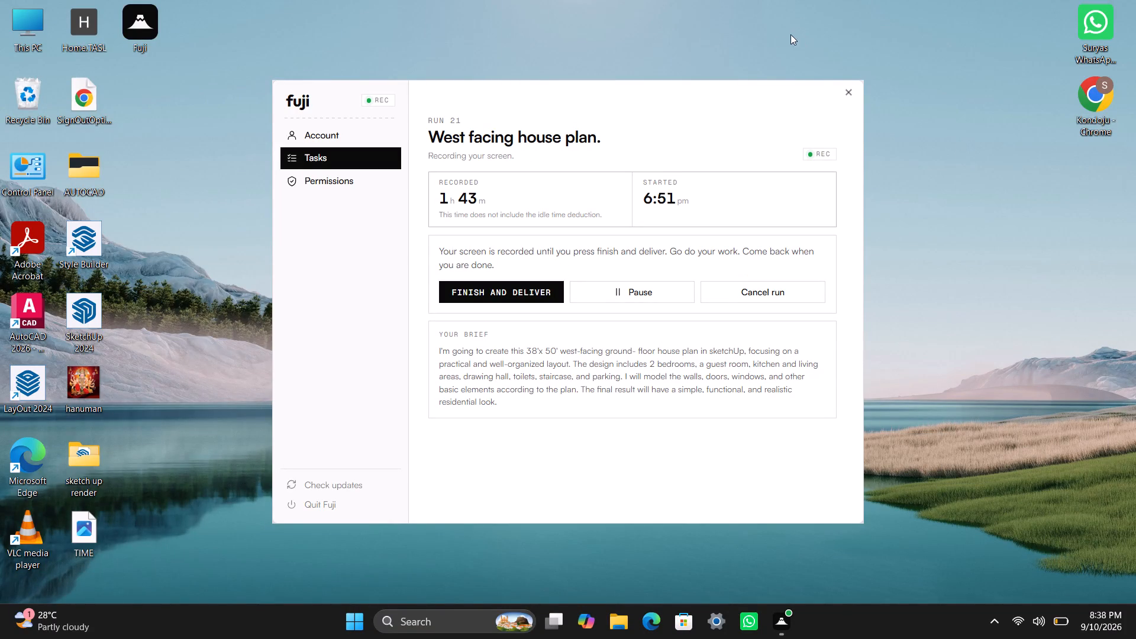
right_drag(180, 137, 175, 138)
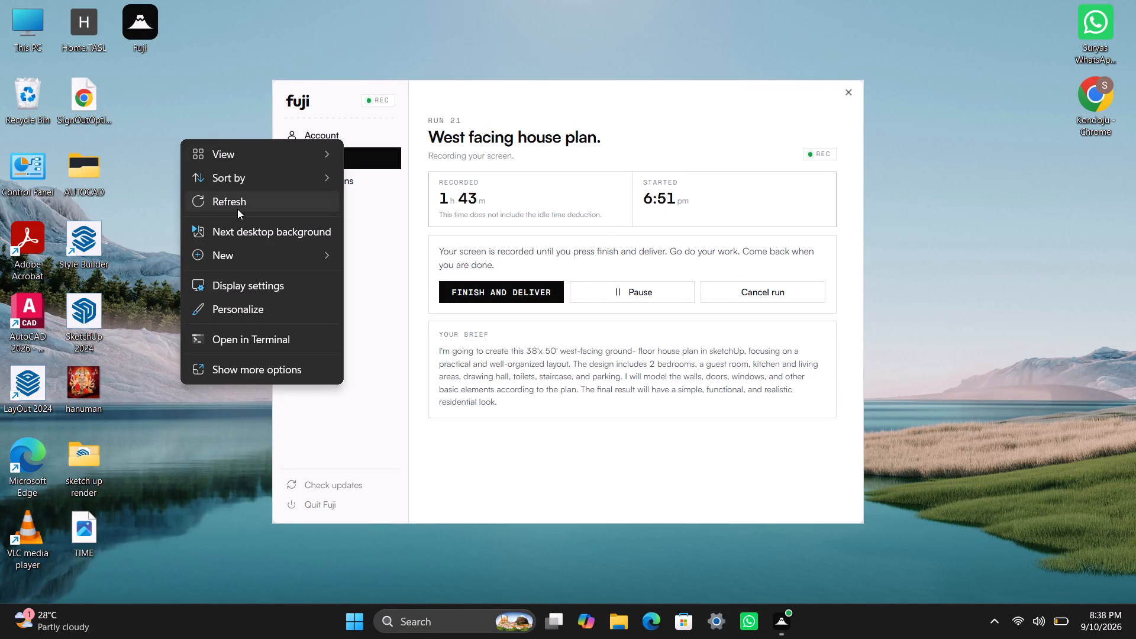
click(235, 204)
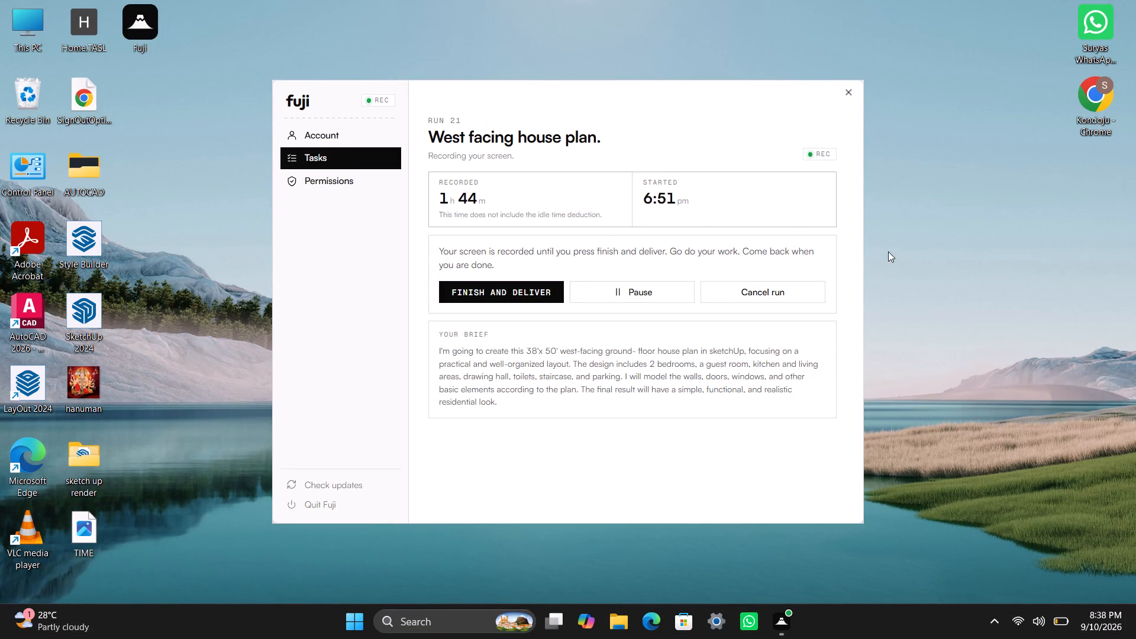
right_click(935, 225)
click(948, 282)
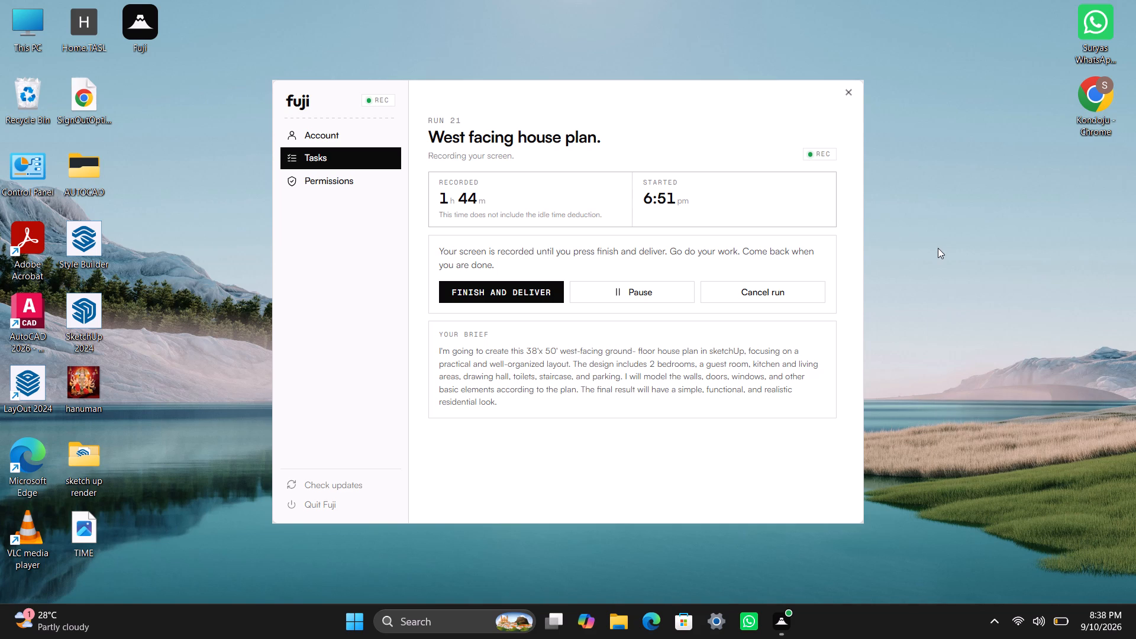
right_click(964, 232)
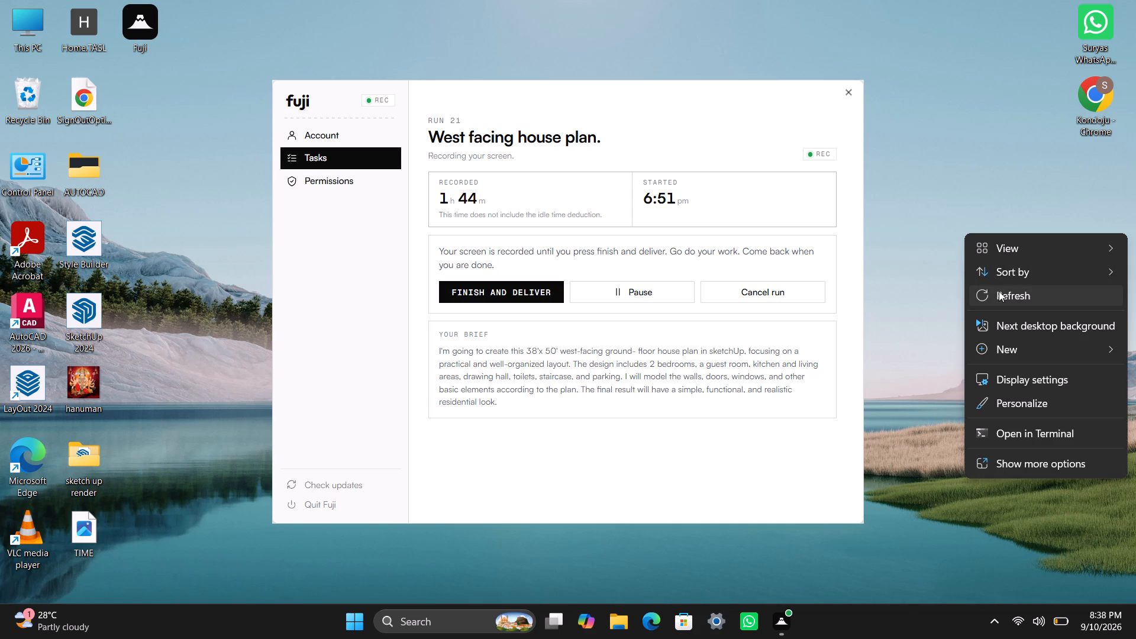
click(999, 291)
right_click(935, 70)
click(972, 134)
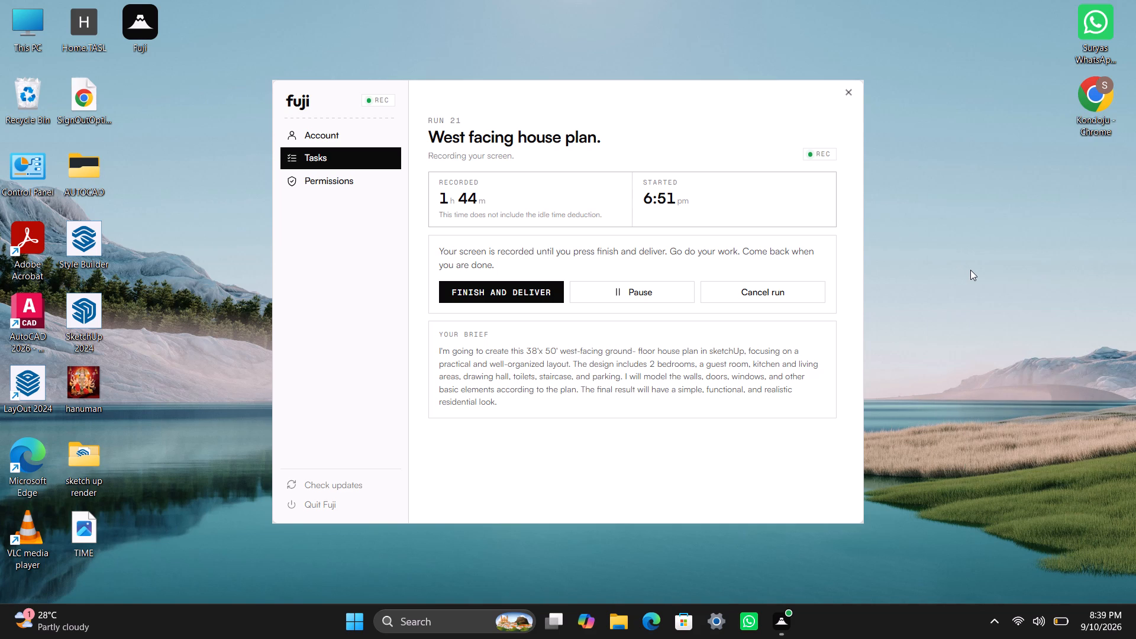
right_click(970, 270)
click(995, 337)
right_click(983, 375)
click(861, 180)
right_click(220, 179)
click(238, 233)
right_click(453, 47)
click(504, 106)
Launch SketchUp 2024 again from the desktop.
double_click(83, 312)
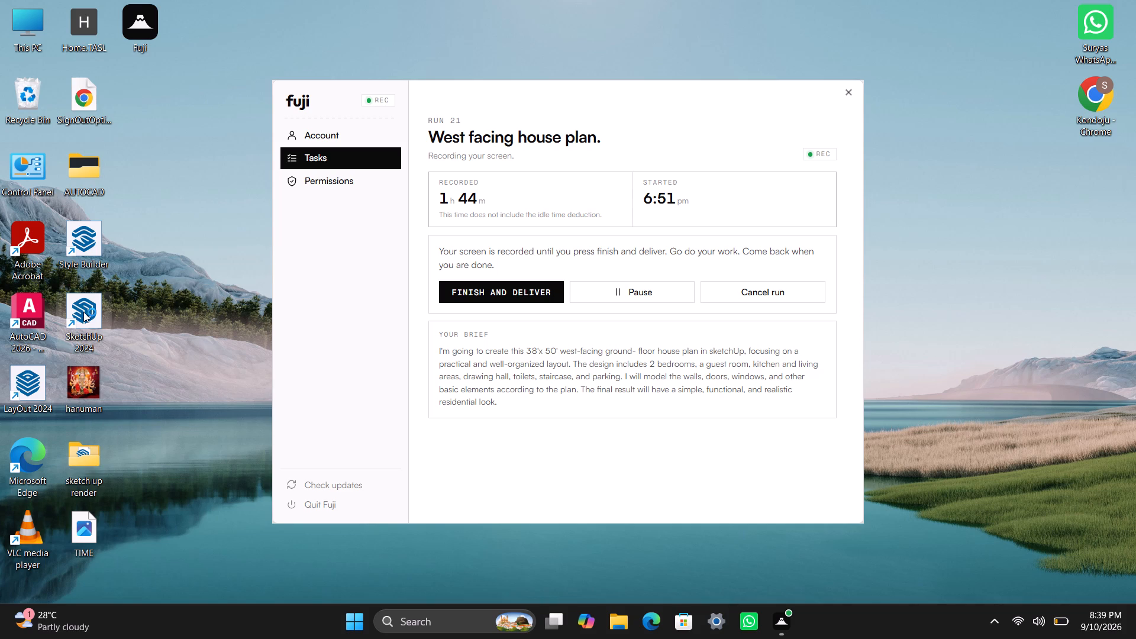
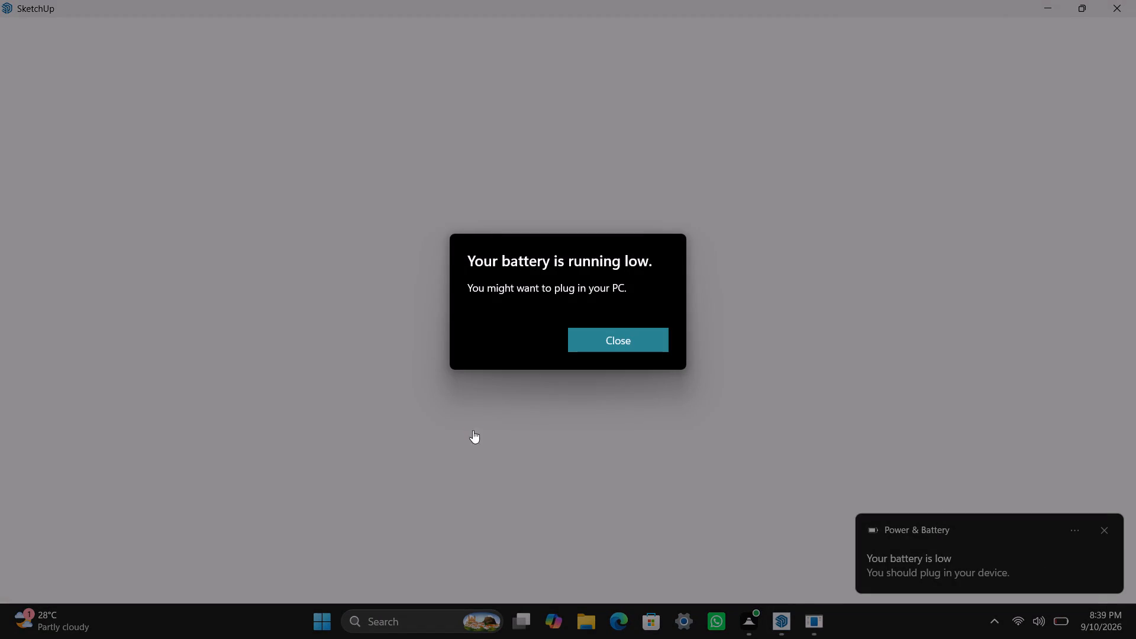
Dismiss the low-battery warning.
click(623, 346)
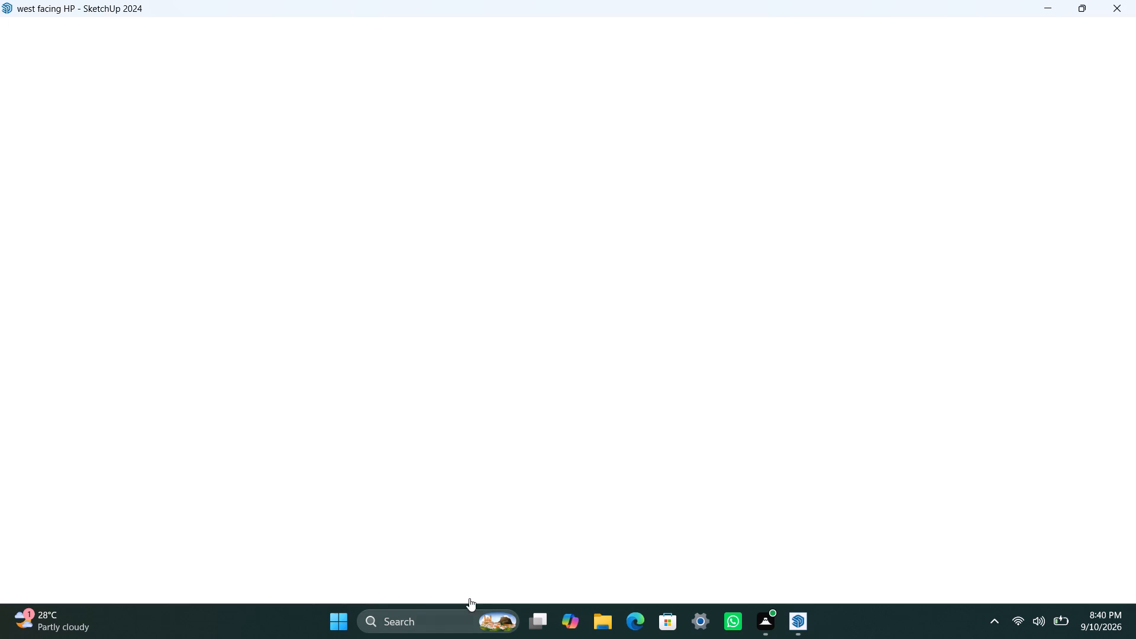
Force-close the unresponsive SketchUp 2024 session holding the "west facing HP" model.
click(1117, 2)
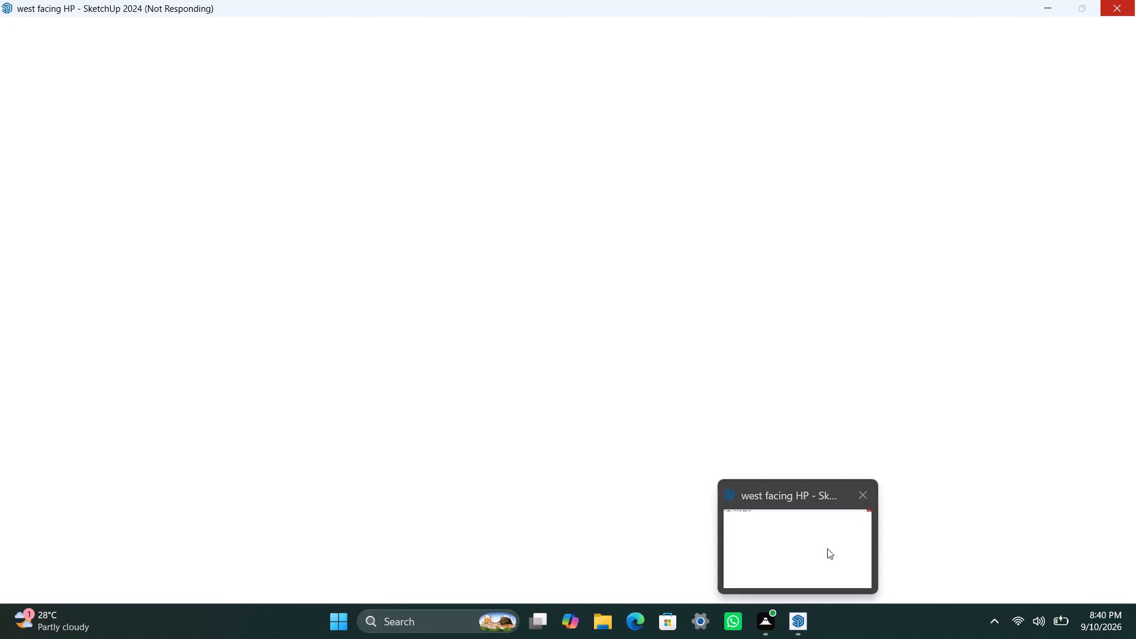
click(870, 495)
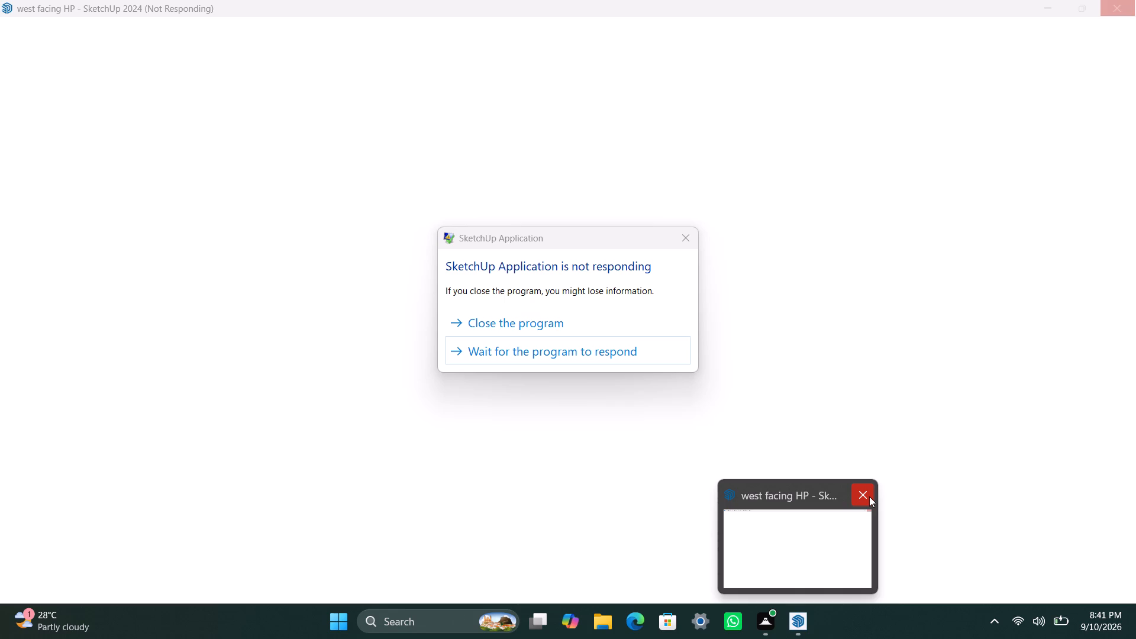
click(525, 329)
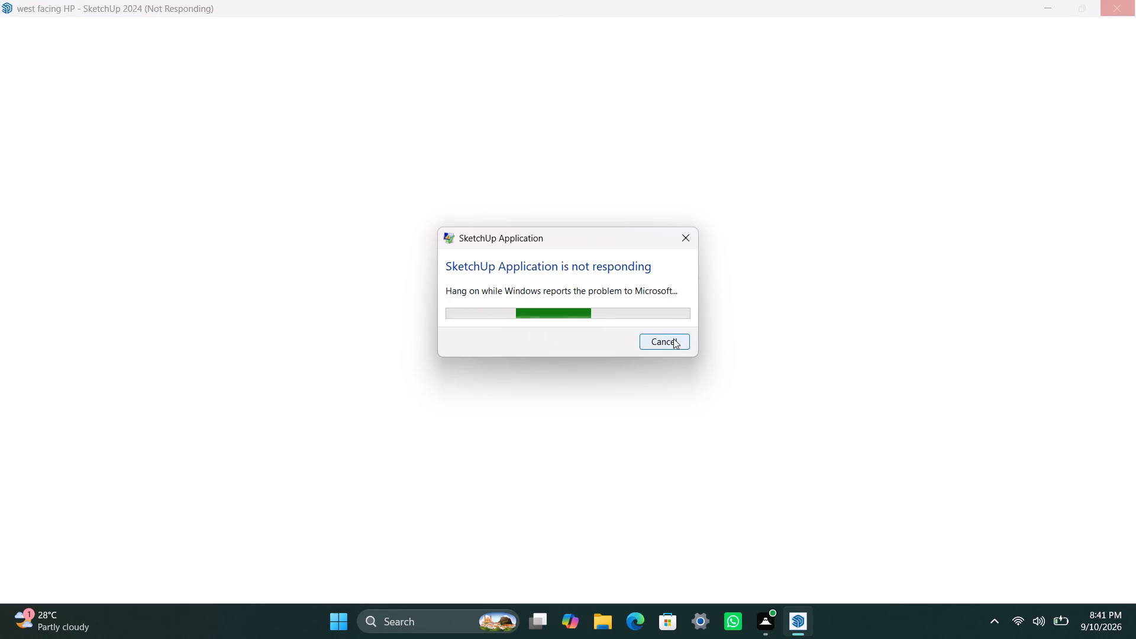
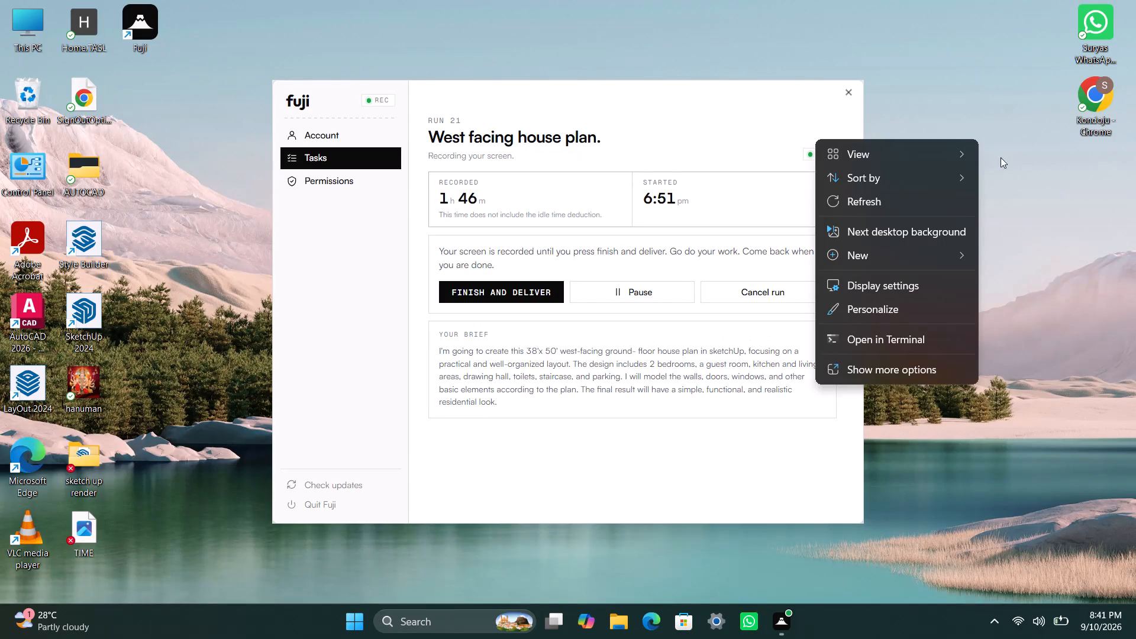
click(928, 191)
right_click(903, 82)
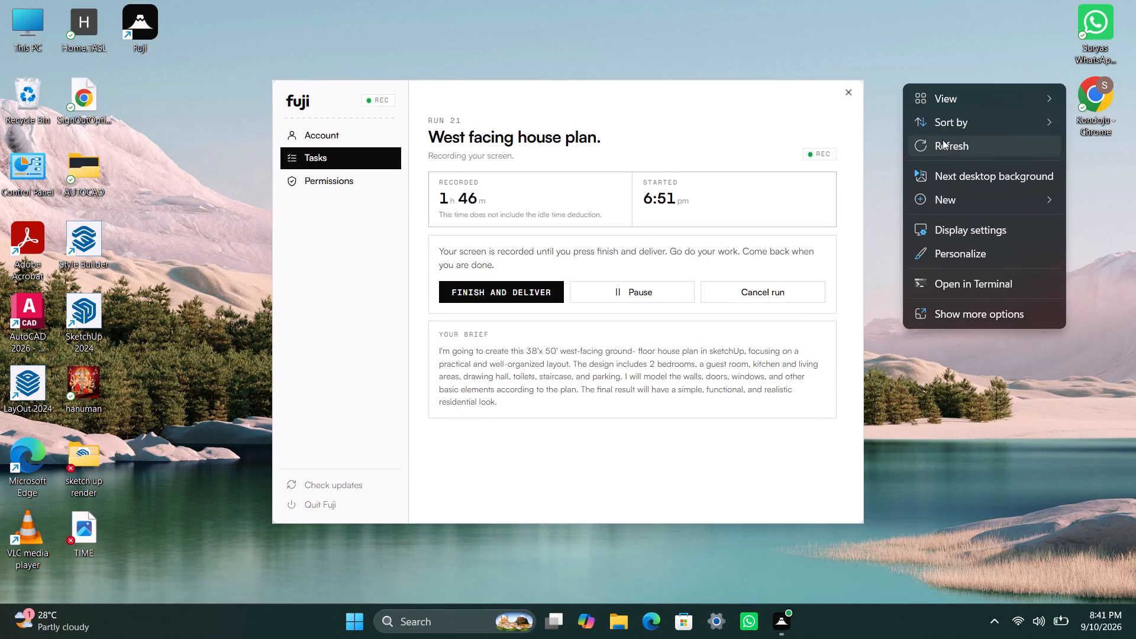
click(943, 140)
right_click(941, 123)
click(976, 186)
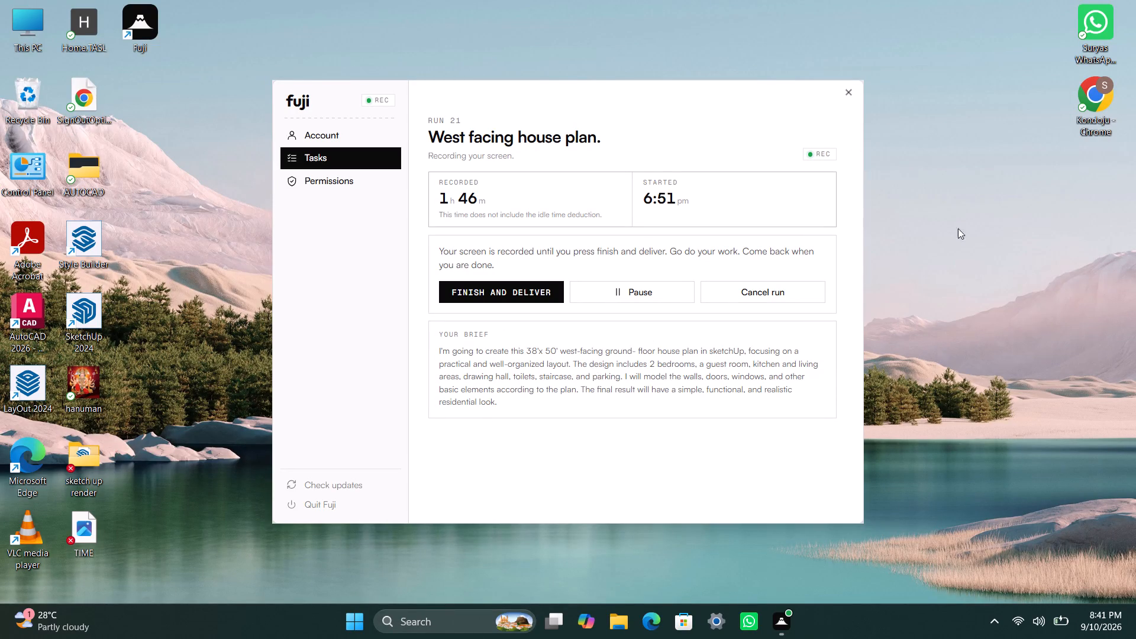
Relaunch SketchUp 2024 from the desktop.
double_click(101, 311)
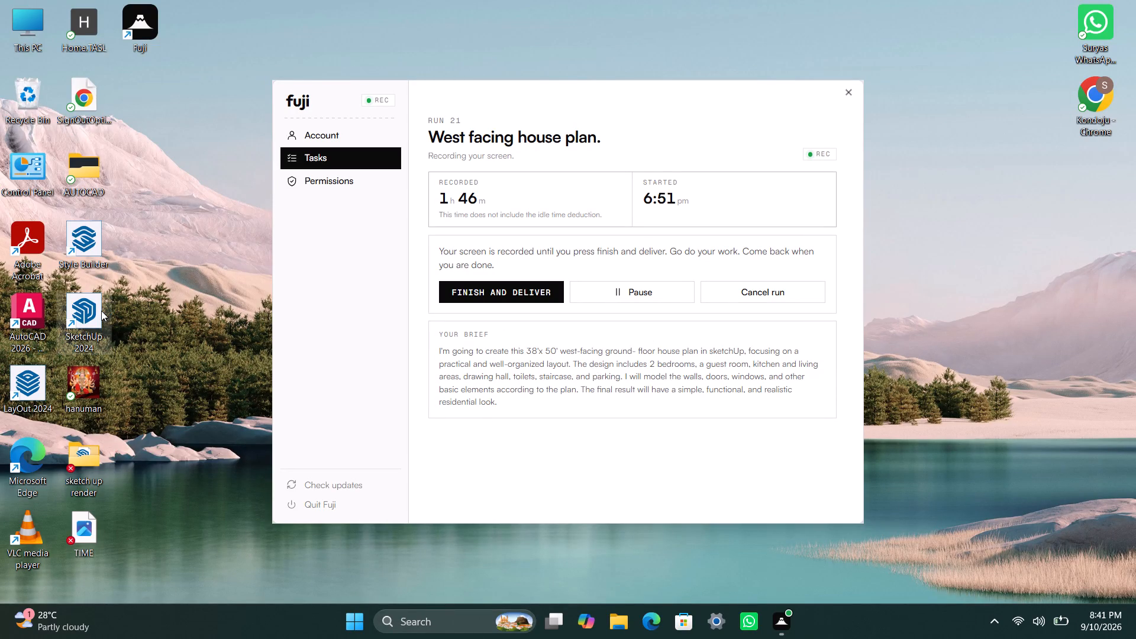
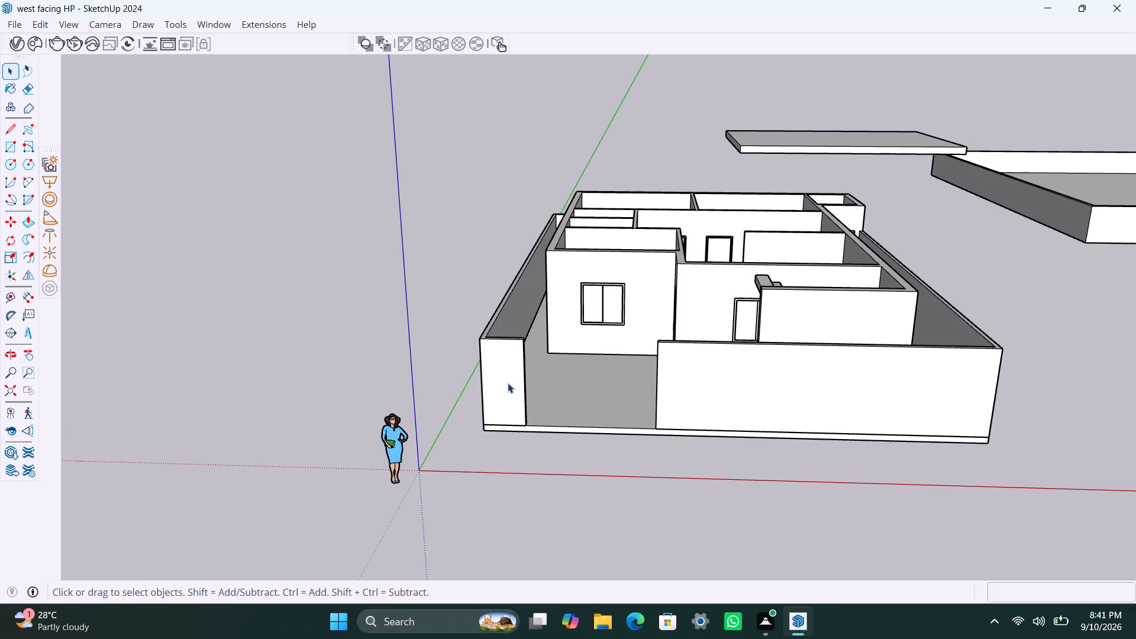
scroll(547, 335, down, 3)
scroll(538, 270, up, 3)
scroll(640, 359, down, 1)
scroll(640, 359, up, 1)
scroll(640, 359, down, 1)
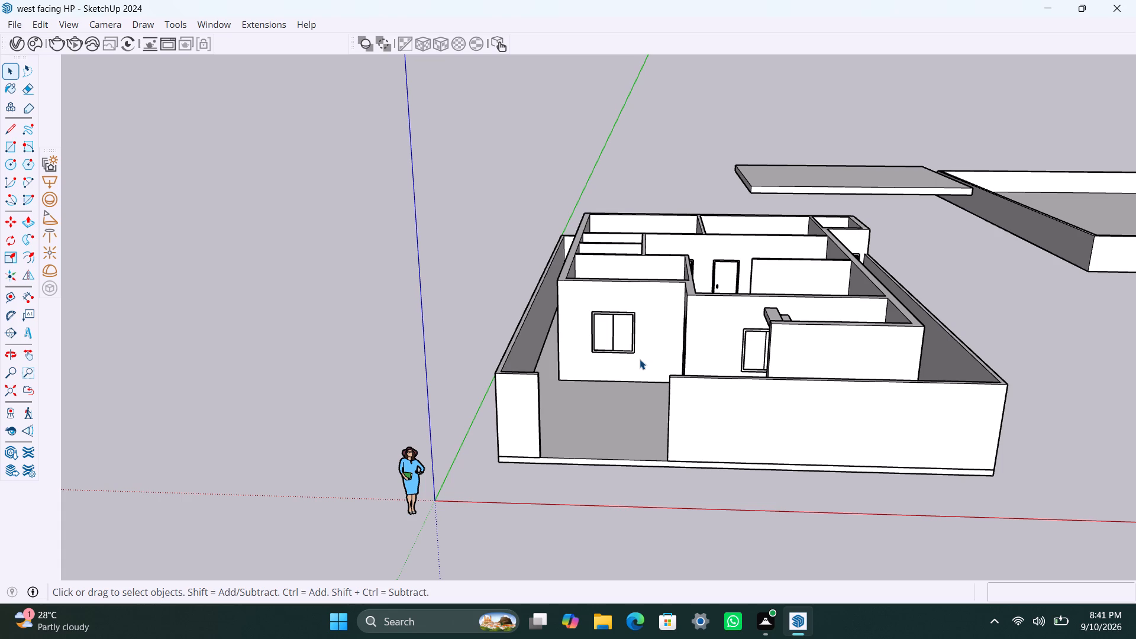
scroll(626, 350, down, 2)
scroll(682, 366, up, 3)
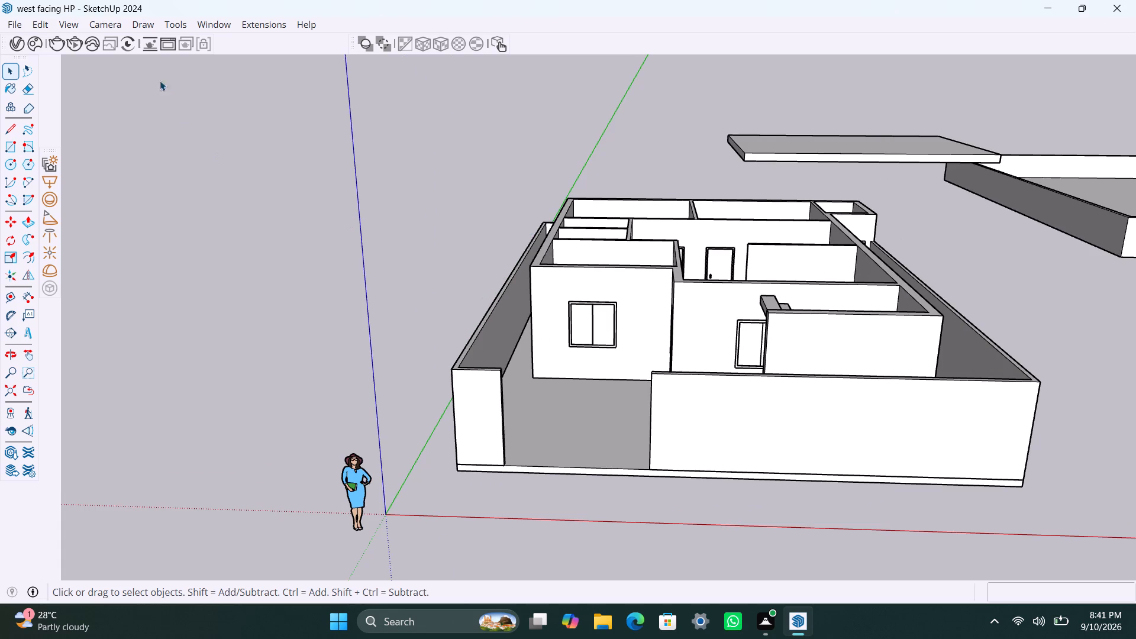
Open the Chaos Cosmos Browser and search the online assets for wall paints.
click(37, 41)
click(37, 42)
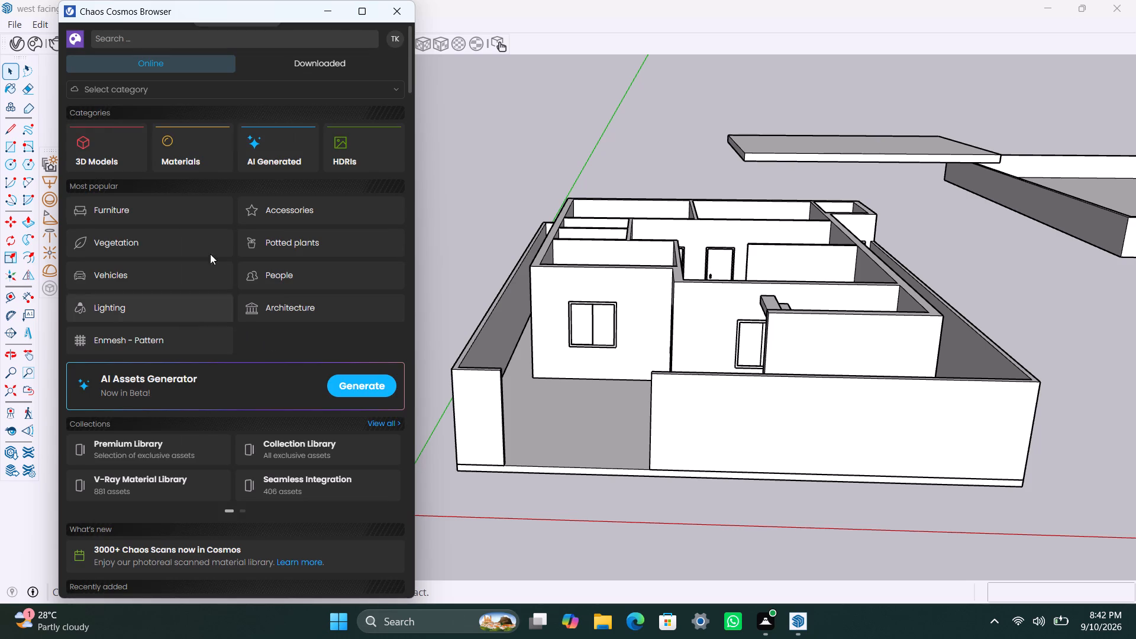
click(151, 41)
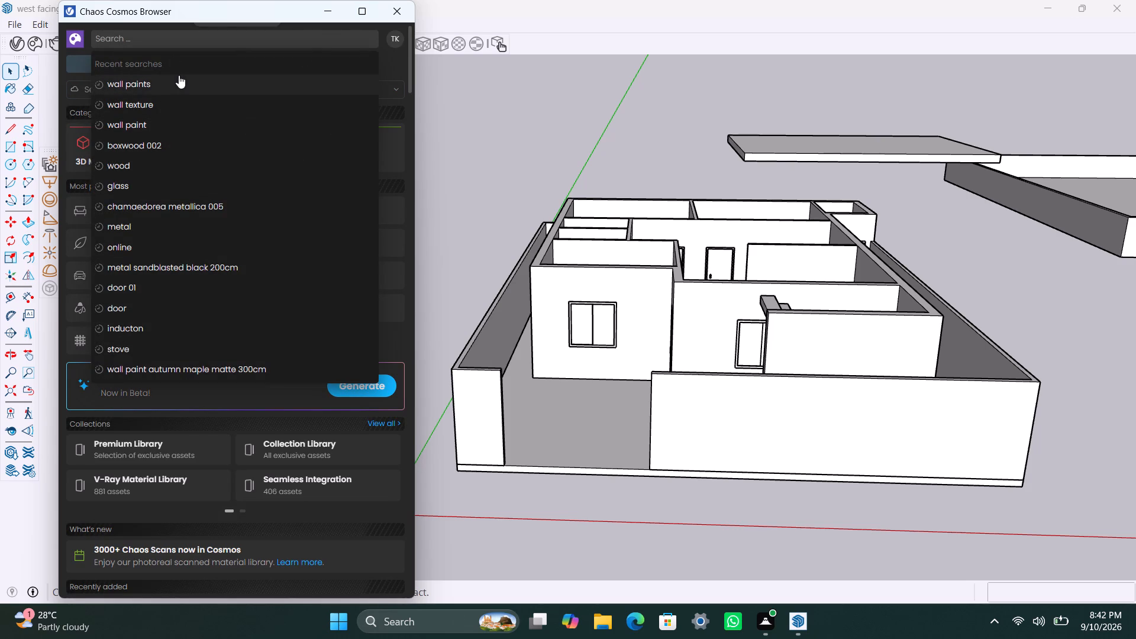
click(179, 76)
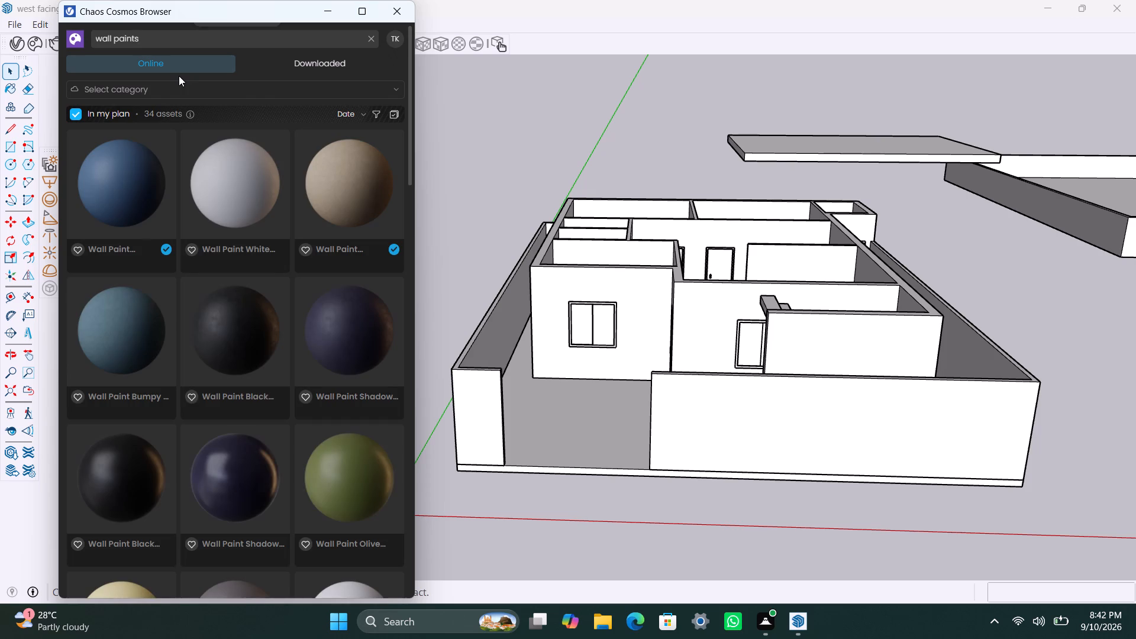
Download the Wall Paint Autumn Maple Semigloss 300cm material and import it into the scene.
scroll(325, 434, down, 2)
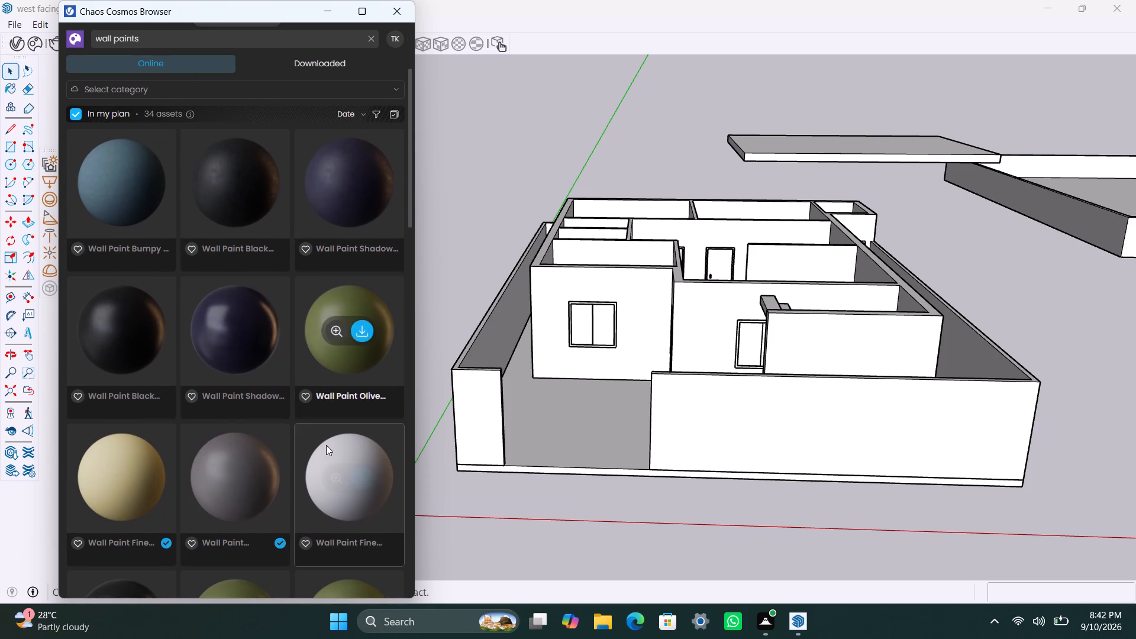
scroll(291, 438, down, 2)
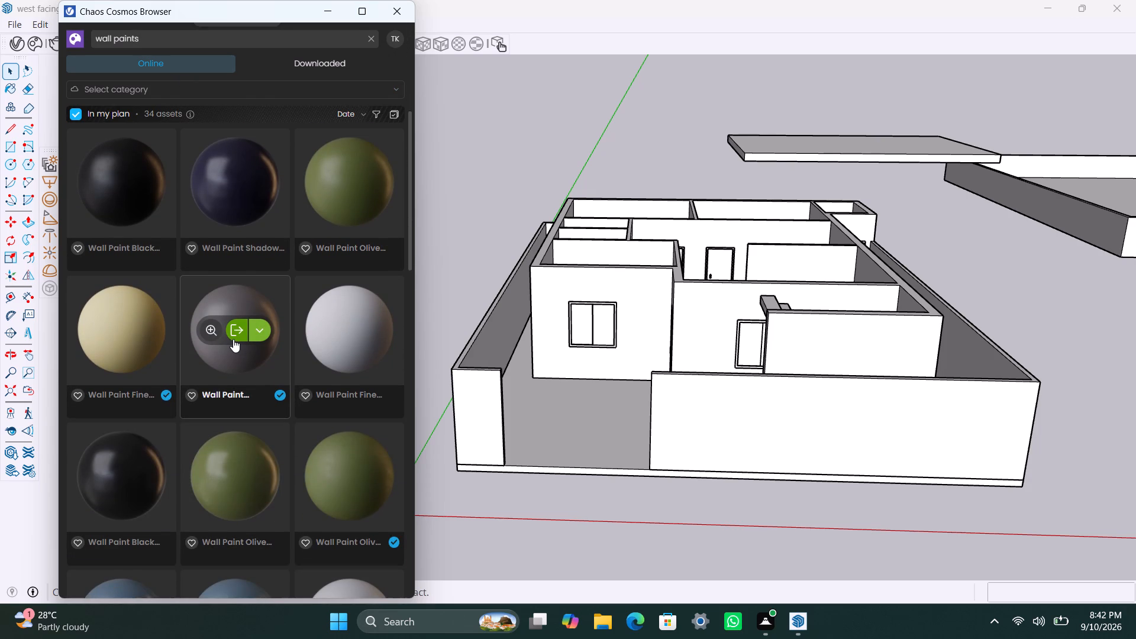
scroll(269, 393, down, 6)
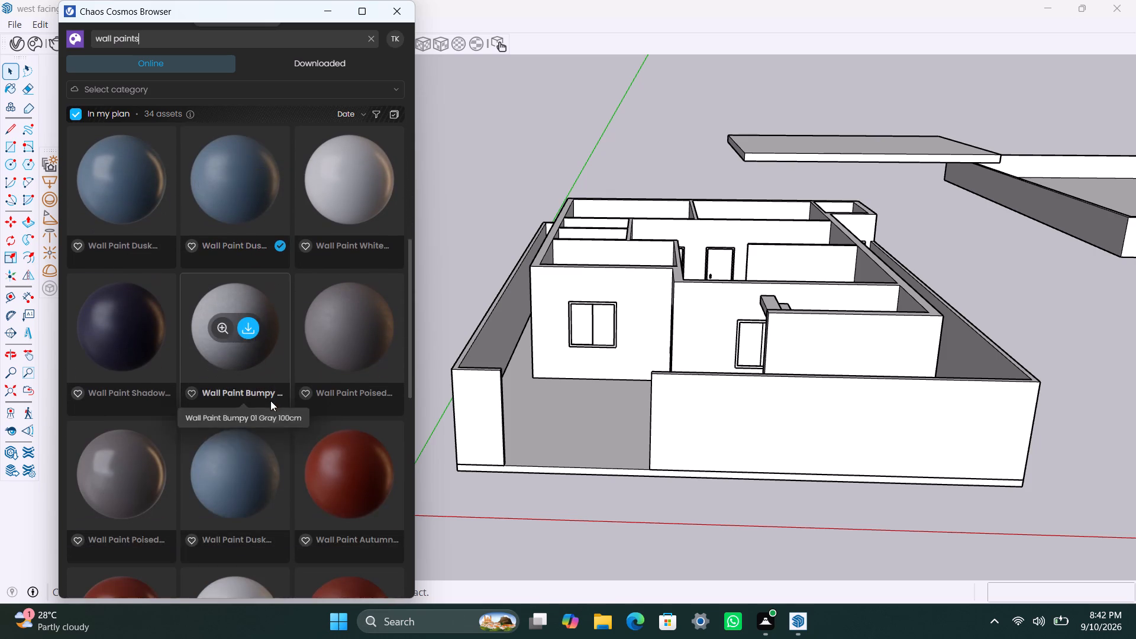
scroll(270, 401, down, 2)
scroll(321, 463, down, 2)
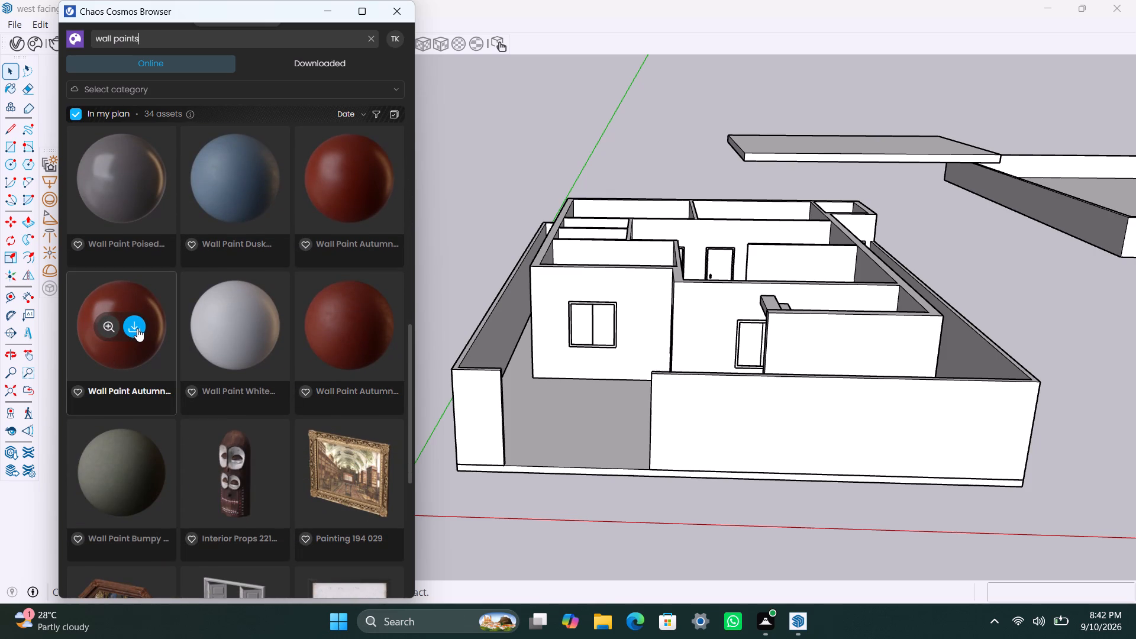
click(137, 328)
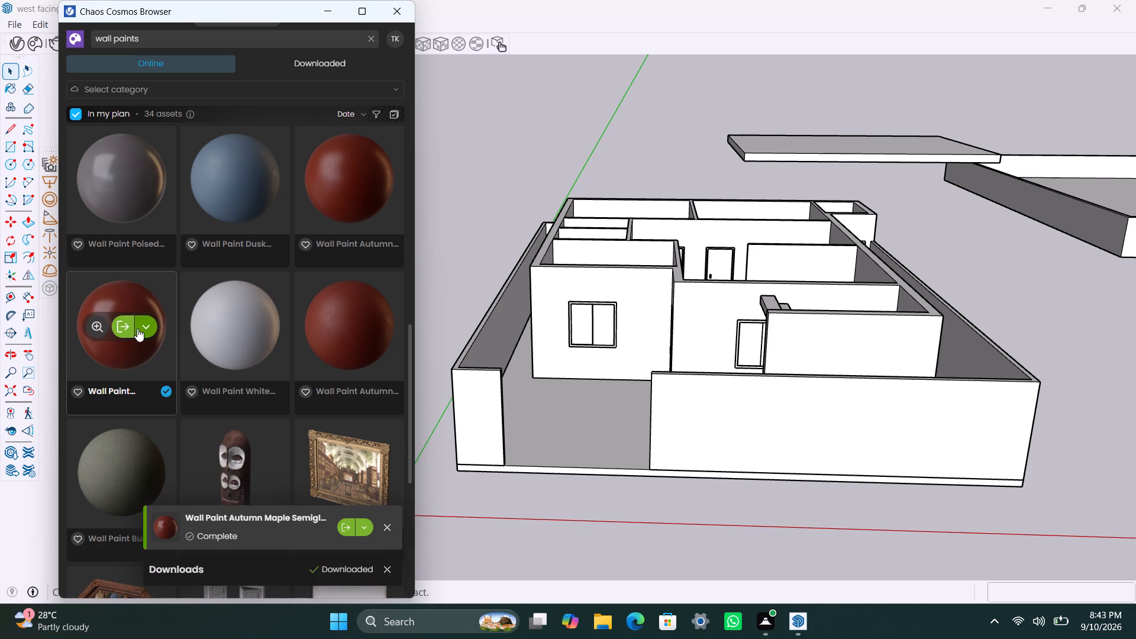
click(124, 323)
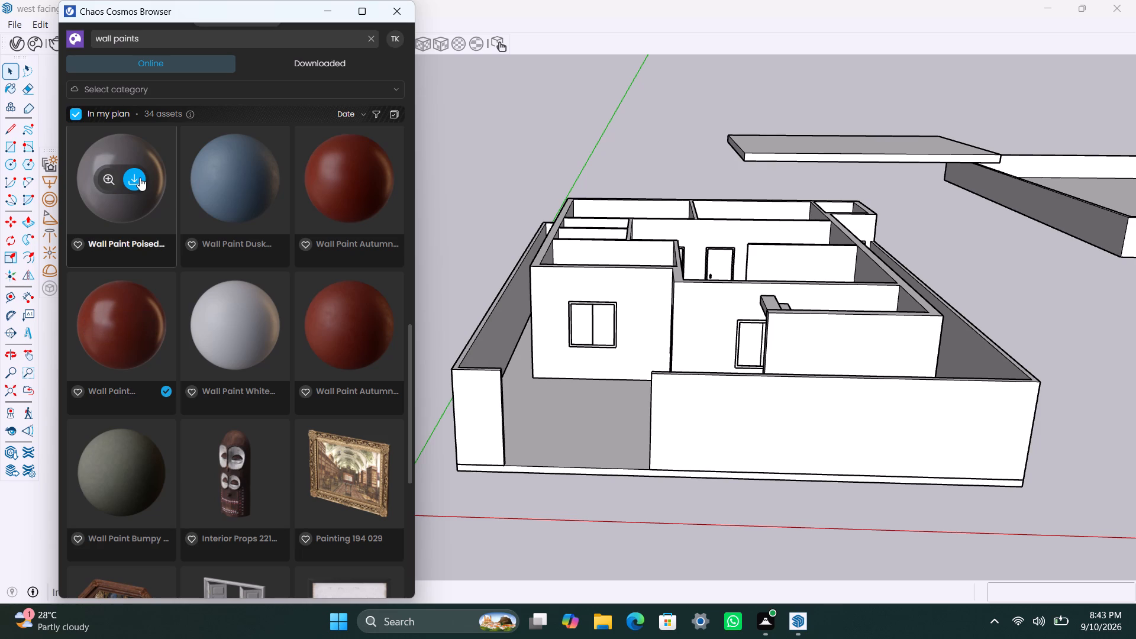
Download the Wall Paint Poised Taupe Semigloss 300cm material and import it into the scene.
click(140, 177)
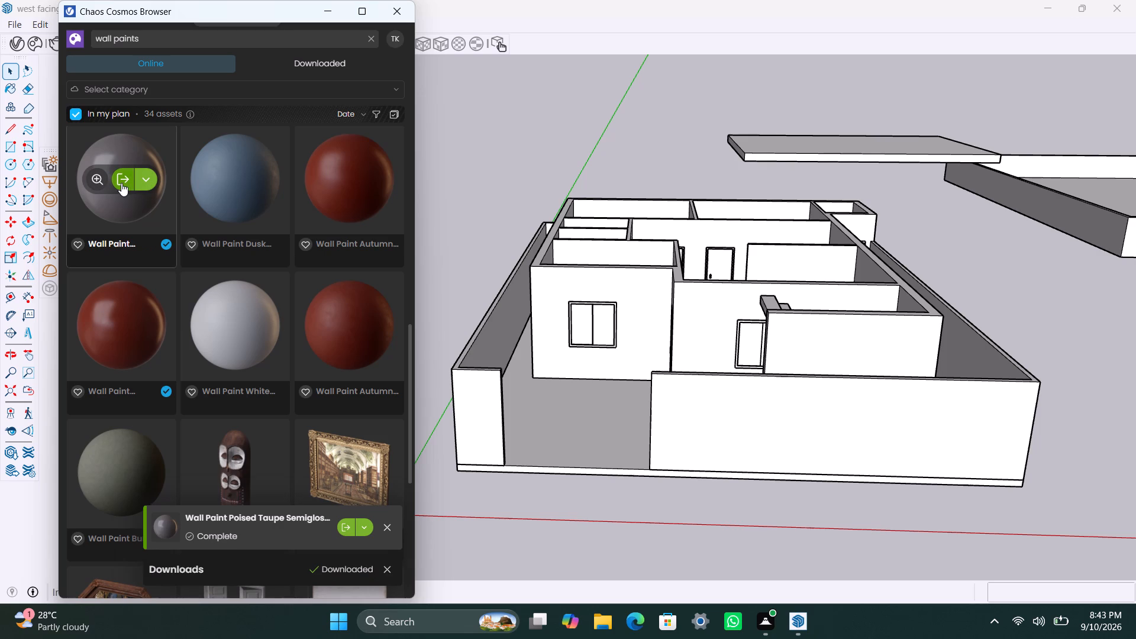
click(121, 183)
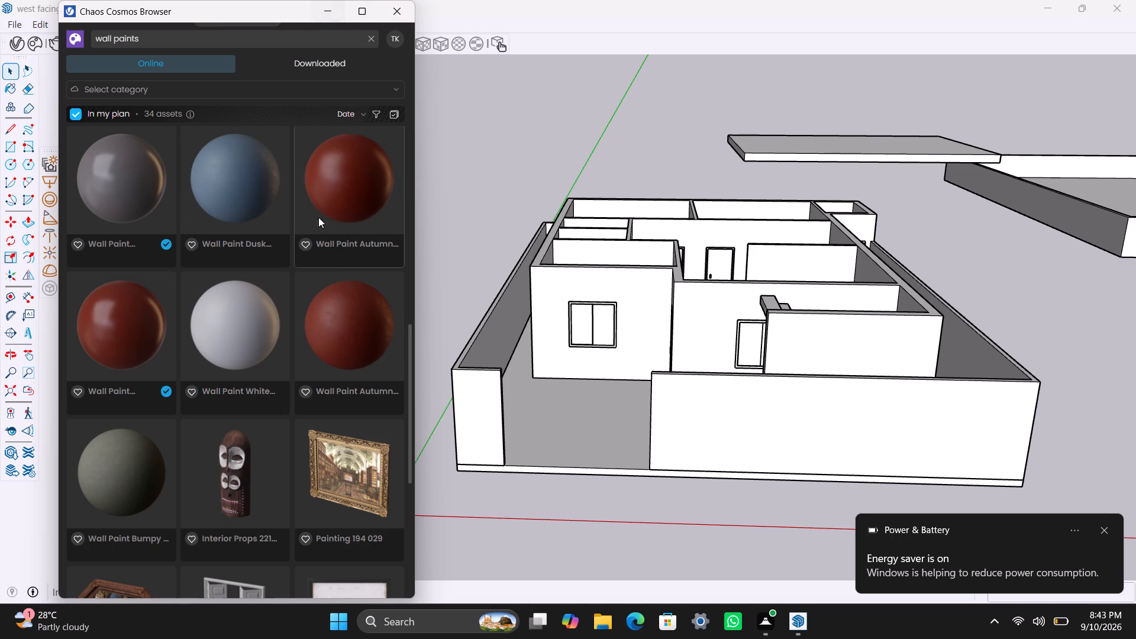
Look back through the wall paint results and check the downloaded assets for the same search.
scroll(253, 352, up, 3)
scroll(252, 300, up, 9)
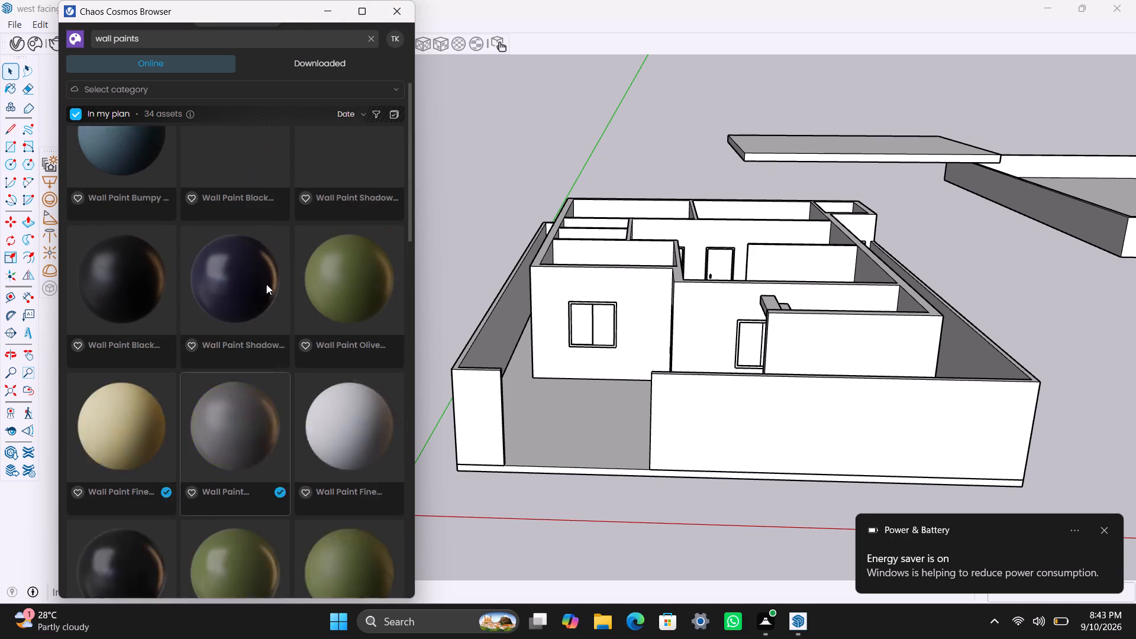
scroll(266, 269, up, 11)
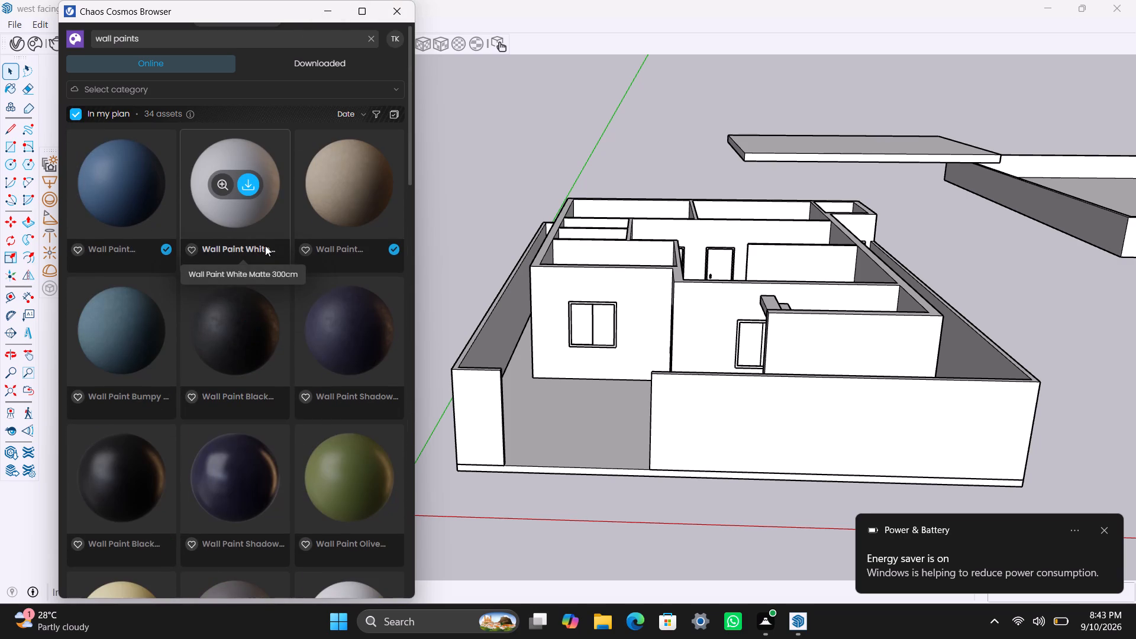
click(317, 68)
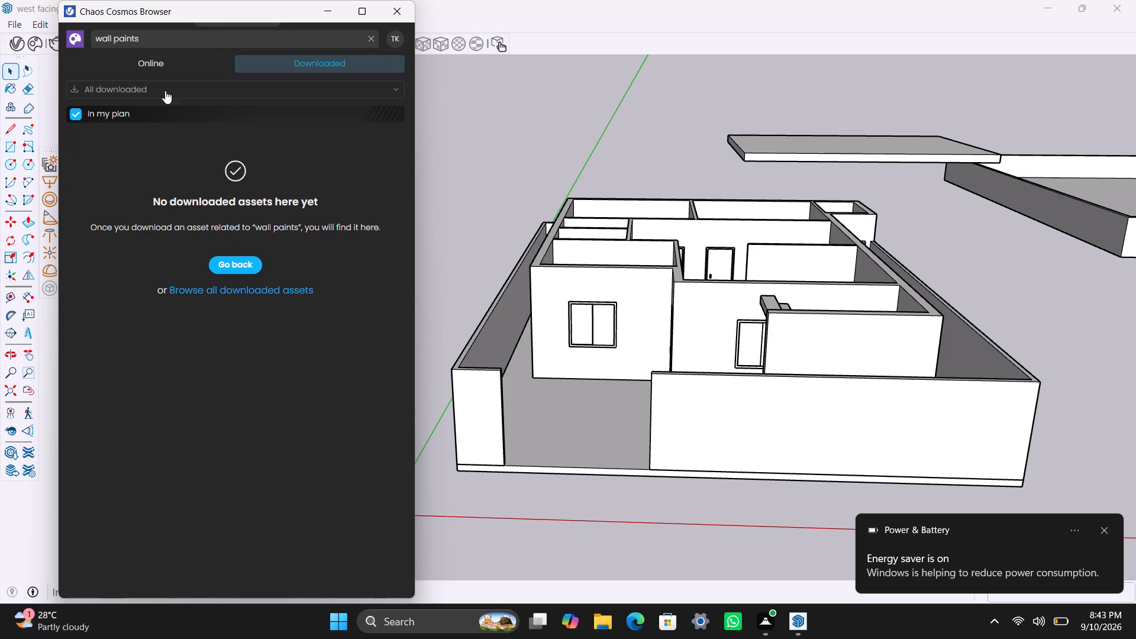
click(156, 66)
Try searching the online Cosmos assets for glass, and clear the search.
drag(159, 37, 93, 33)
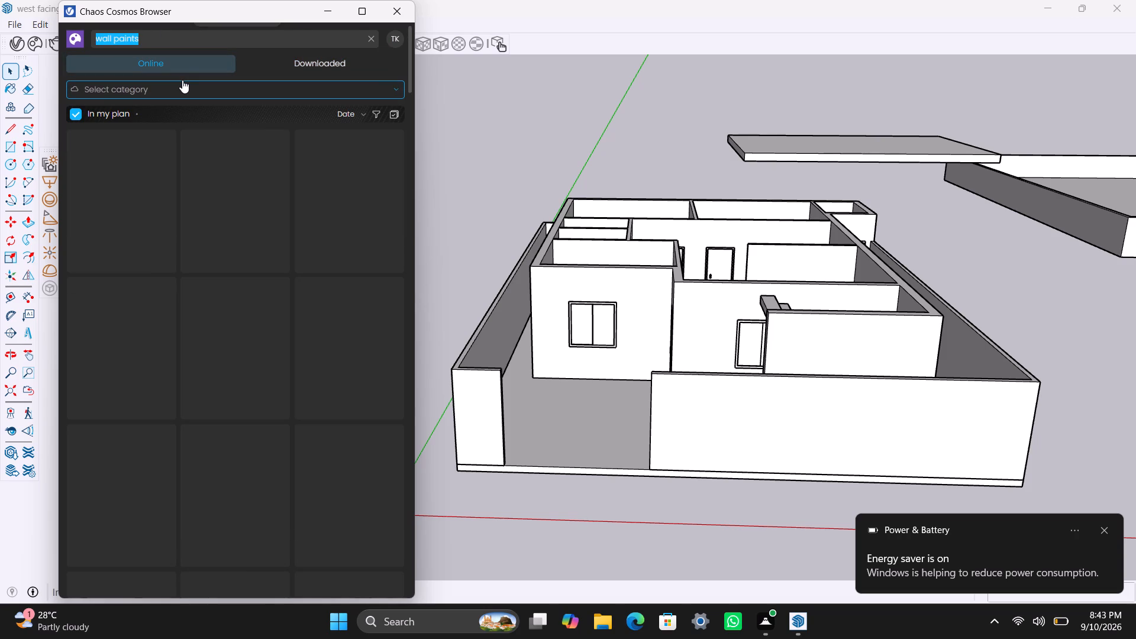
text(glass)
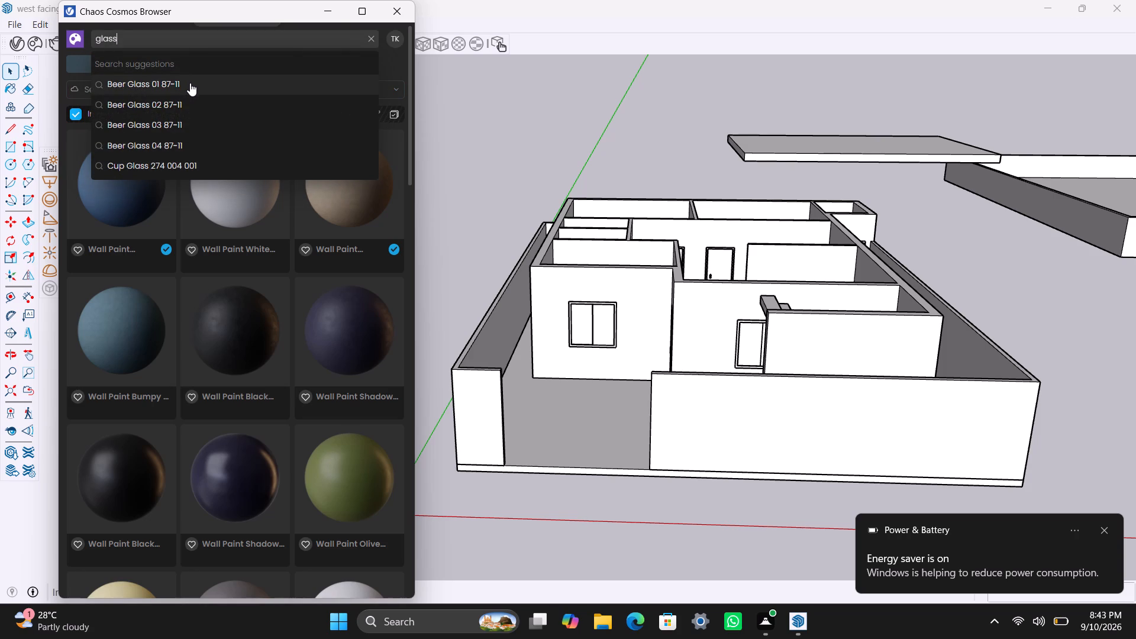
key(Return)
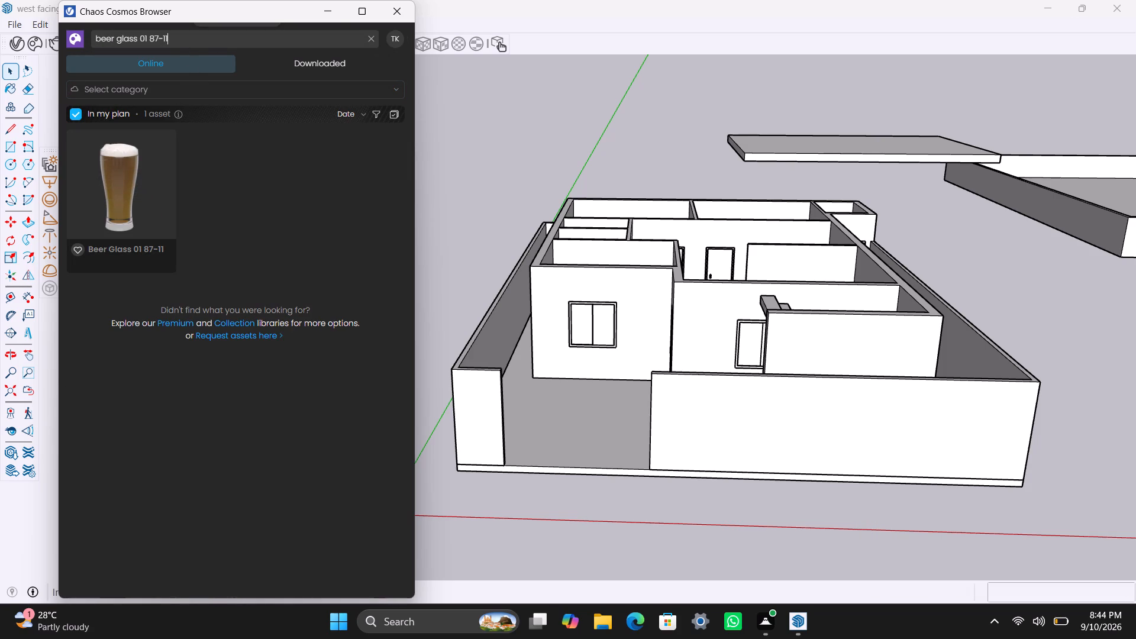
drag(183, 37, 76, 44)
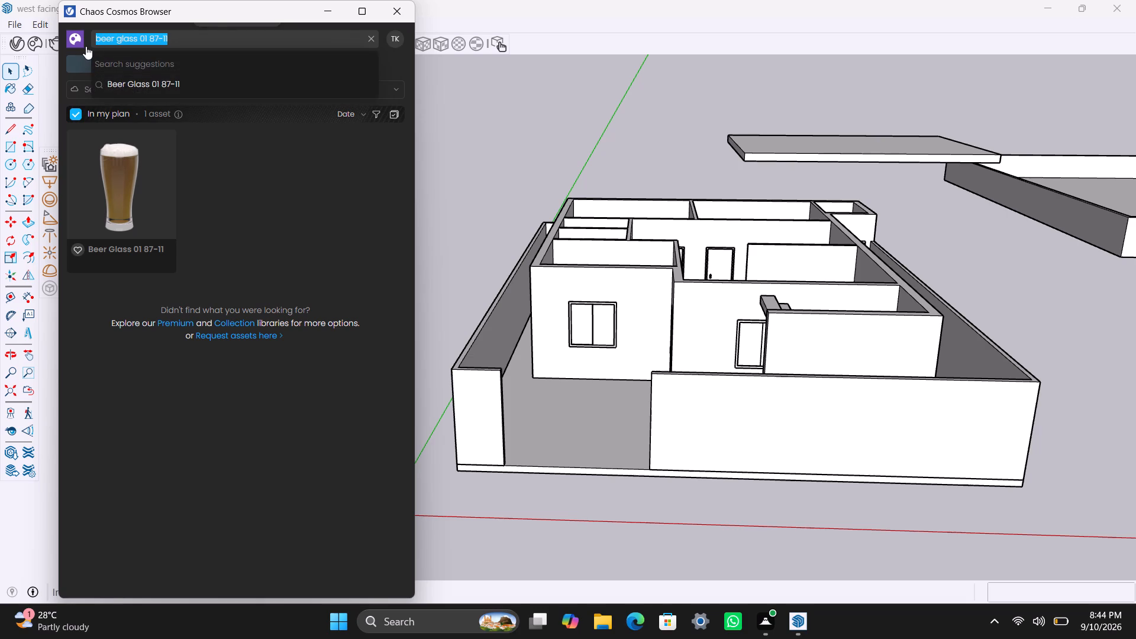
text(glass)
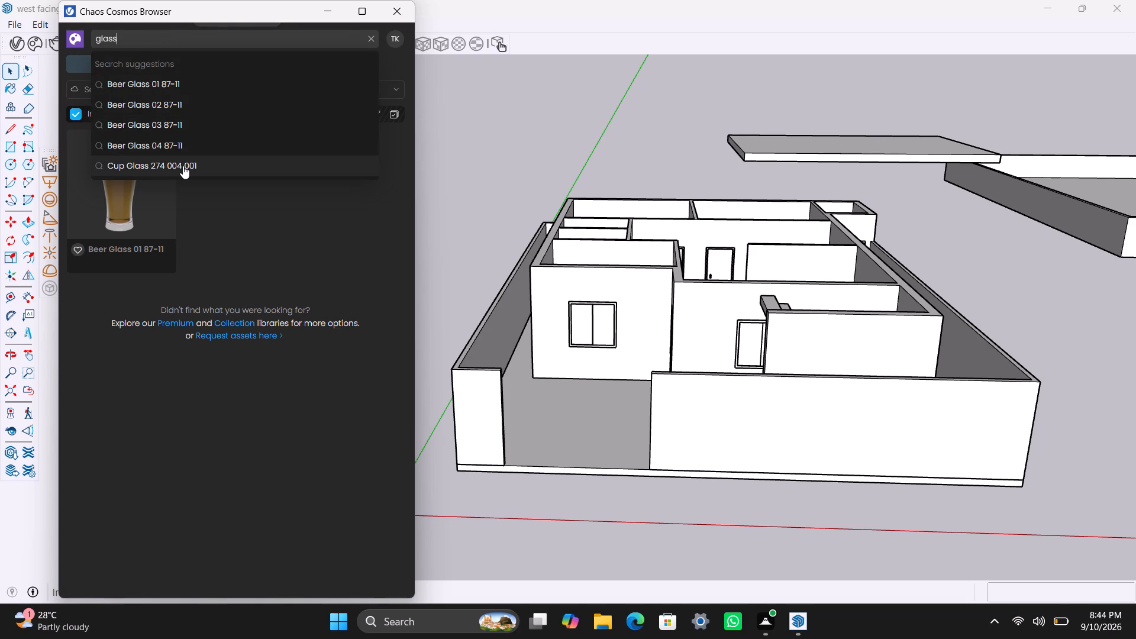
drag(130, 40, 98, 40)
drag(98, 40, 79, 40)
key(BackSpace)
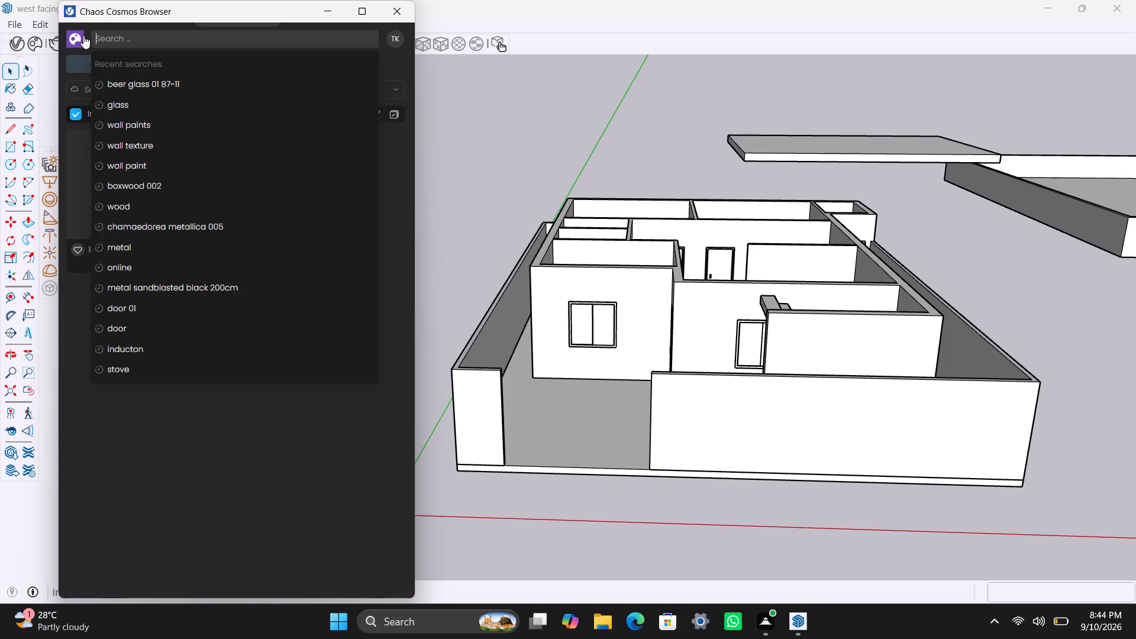
Search the online Cosmos assets for metal and import Metal Sandblasted Black 200cm into the scene.
click(151, 248)
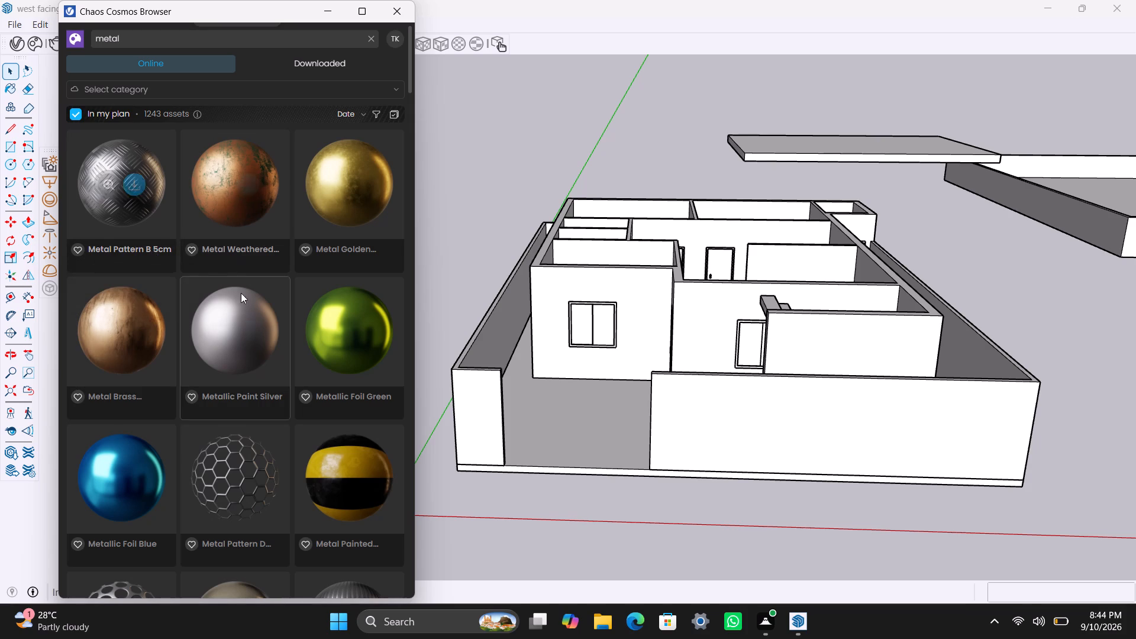
scroll(283, 361, down, 2)
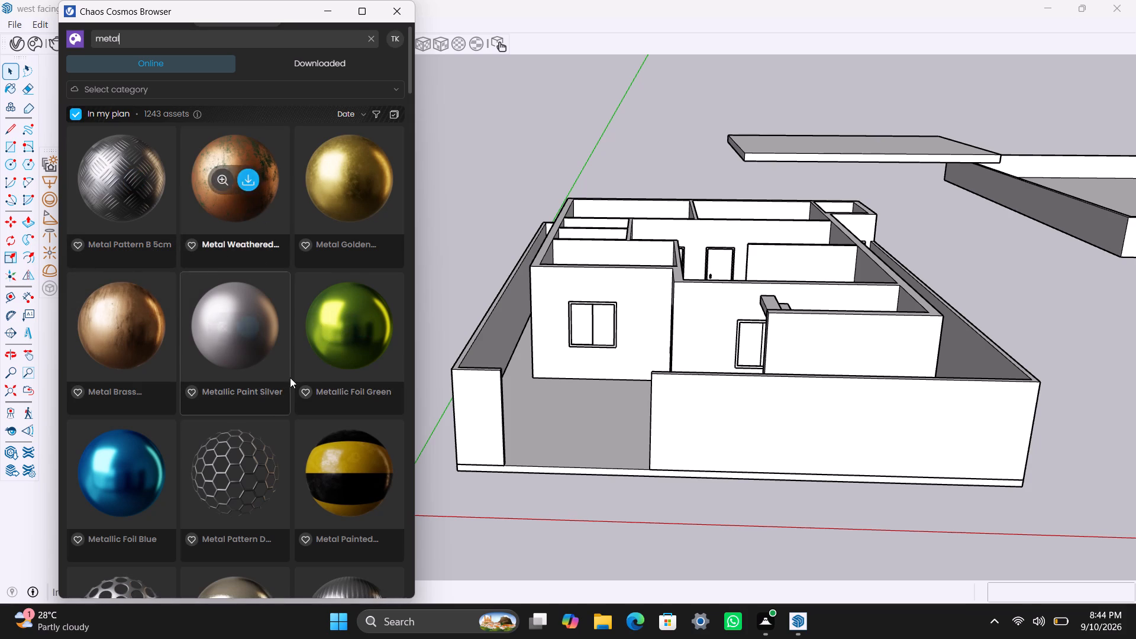
scroll(291, 392, down, 2)
scroll(227, 507, down, 2)
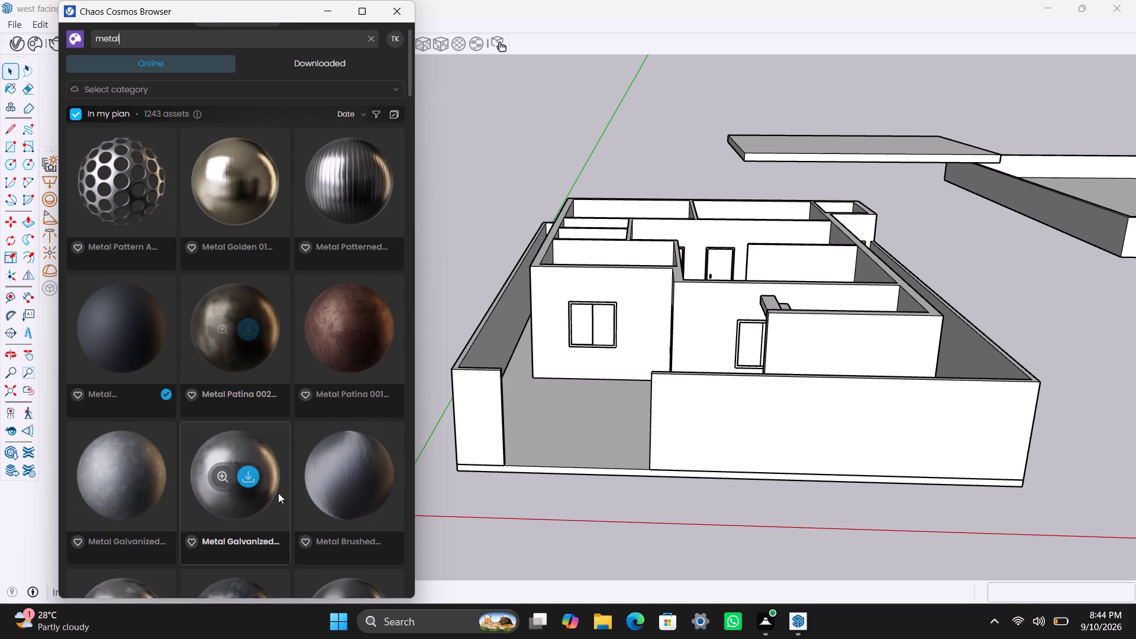
scroll(278, 490, down, 1)
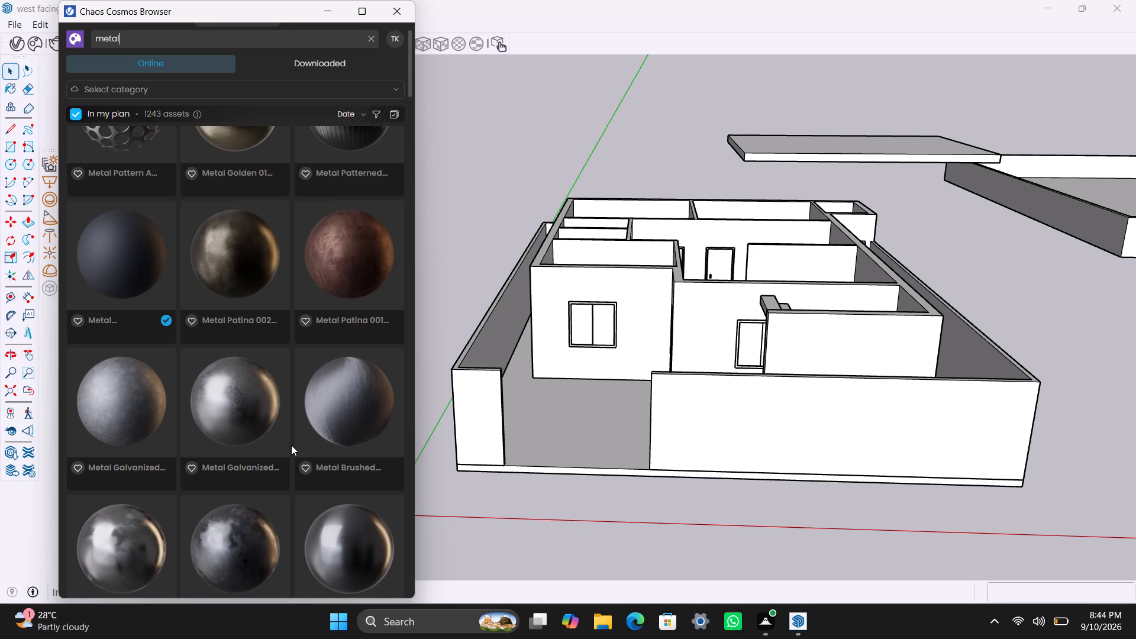
scroll(291, 445, down, 2)
scroll(302, 377, down, 3)
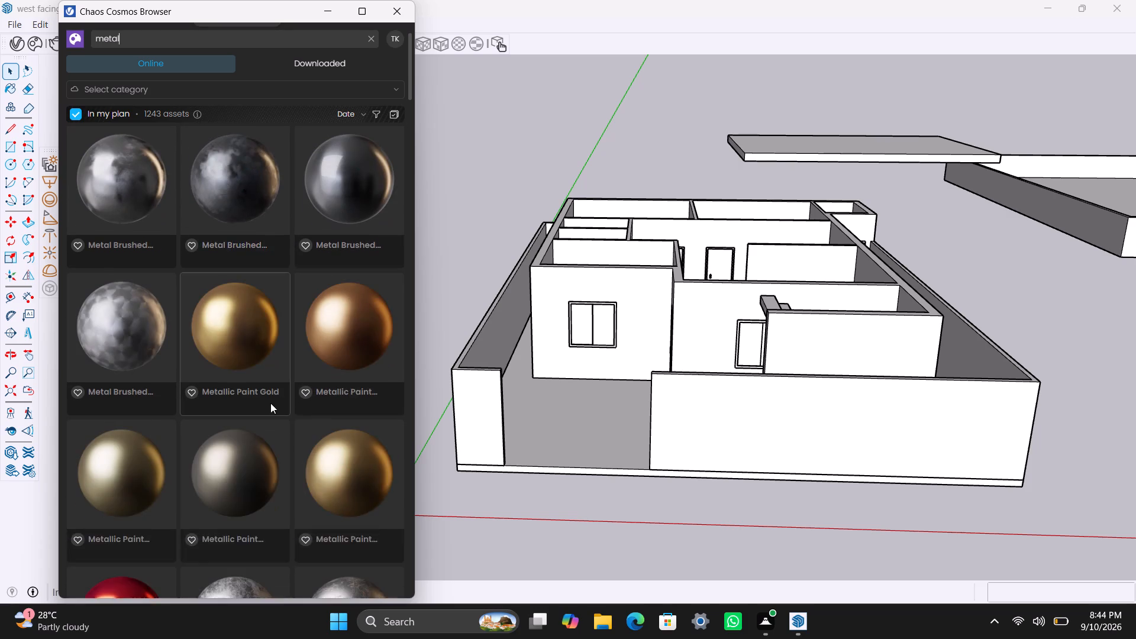
scroll(269, 404, up, 3)
scroll(226, 286, up, 1)
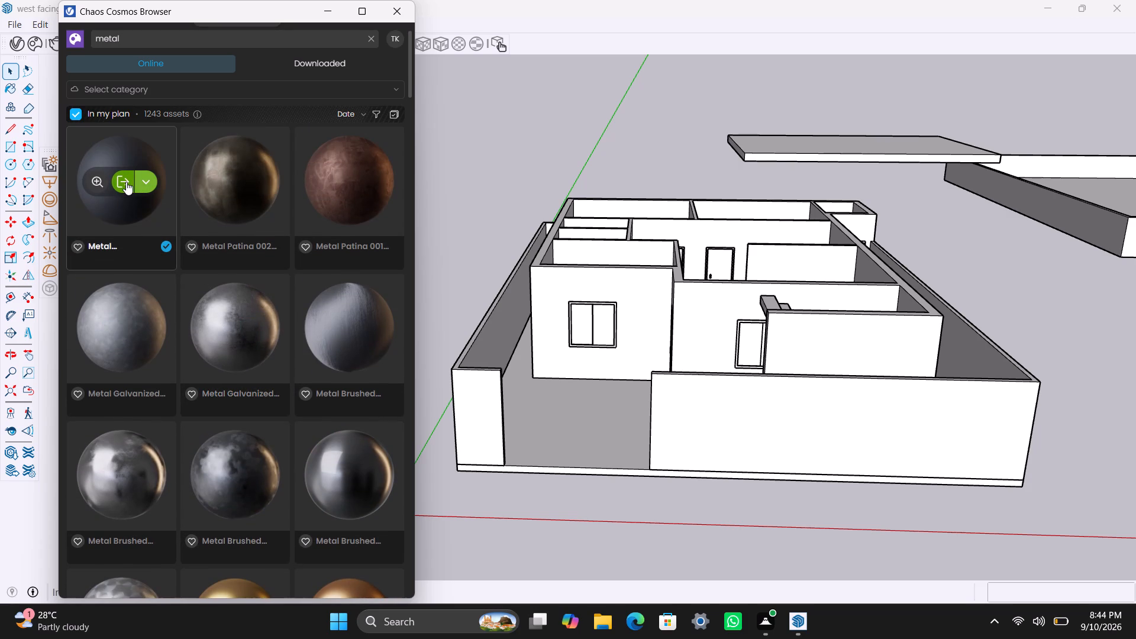
click(124, 182)
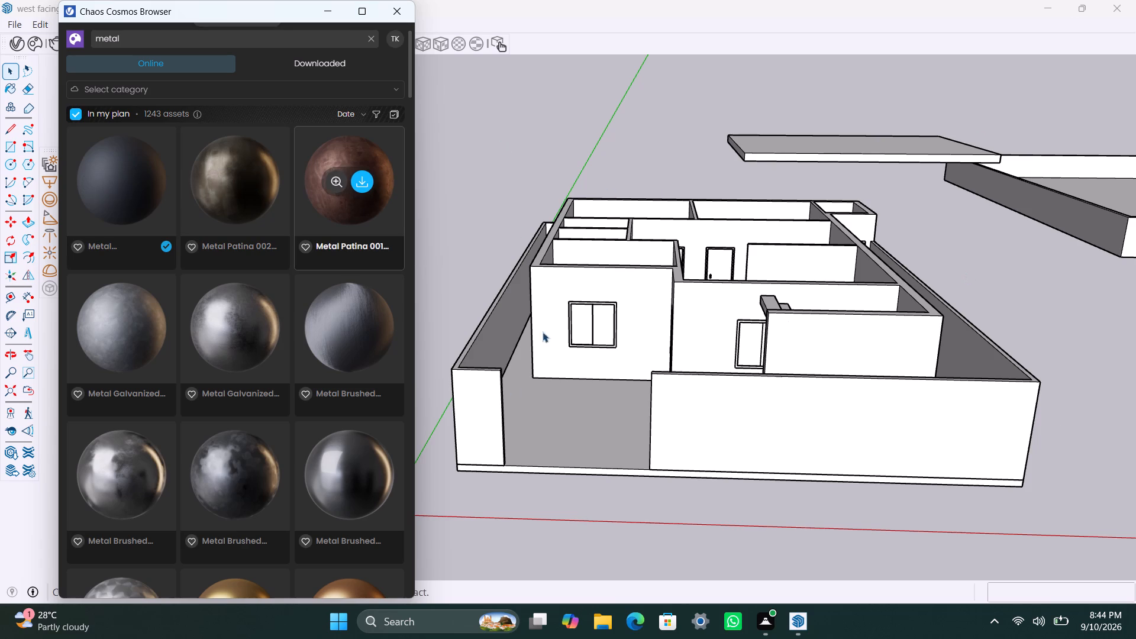
Delete all the Teddy materials, from Teddy_BookCover to Teddy_SkinShadow, from the scene in the V-Ray Asset Editor.
click(20, 49)
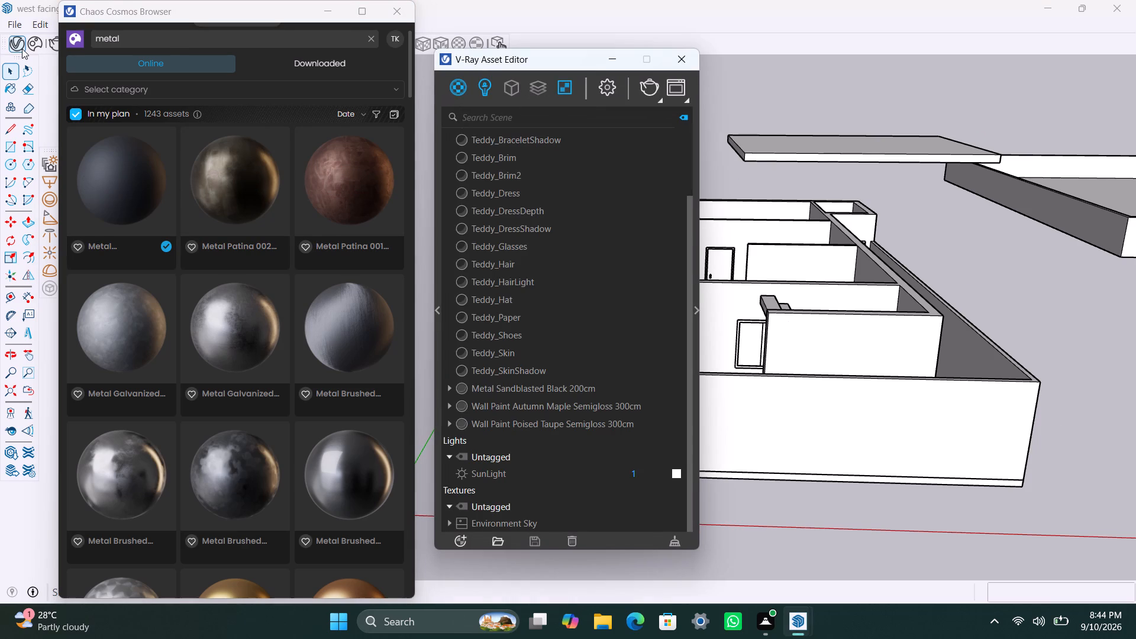
scroll(518, 386, up, 1)
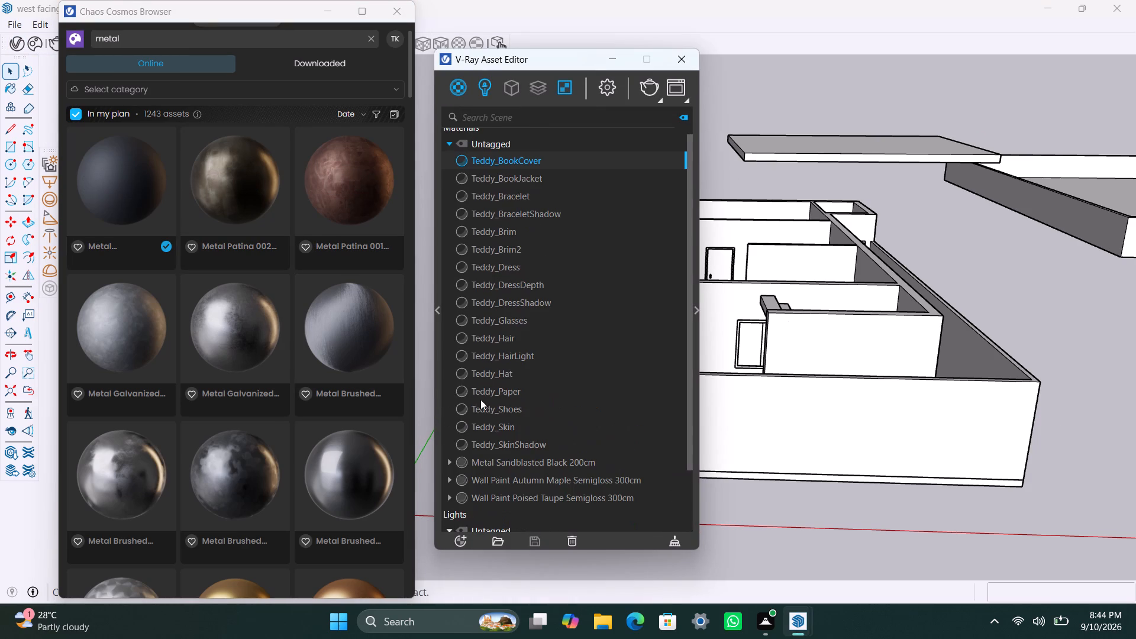
click(483, 443)
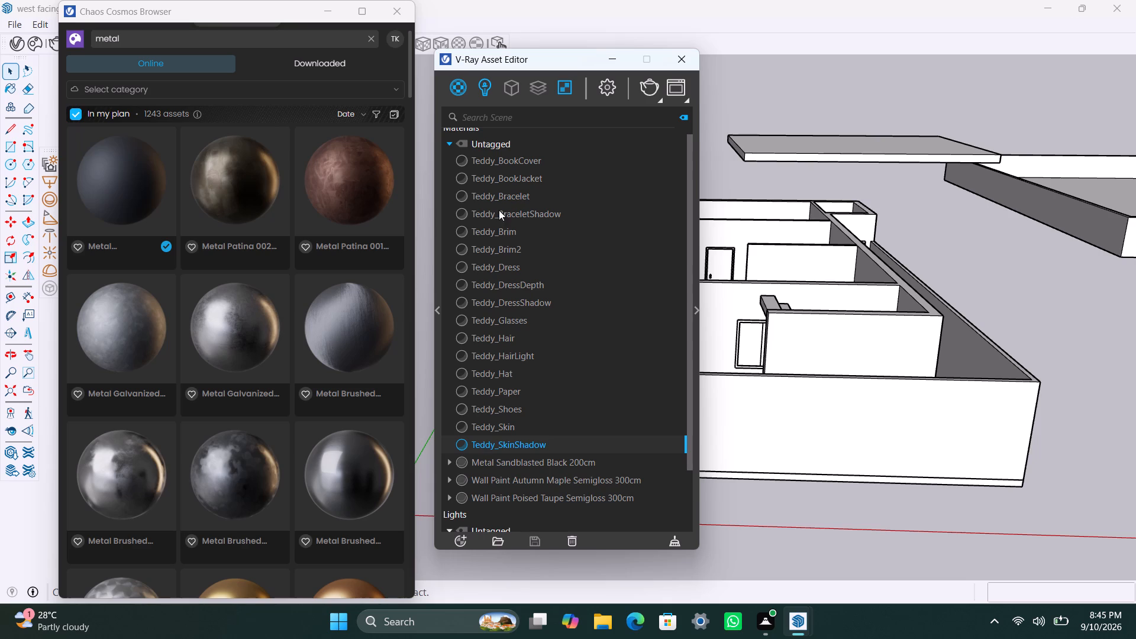
shift+click(502, 157)
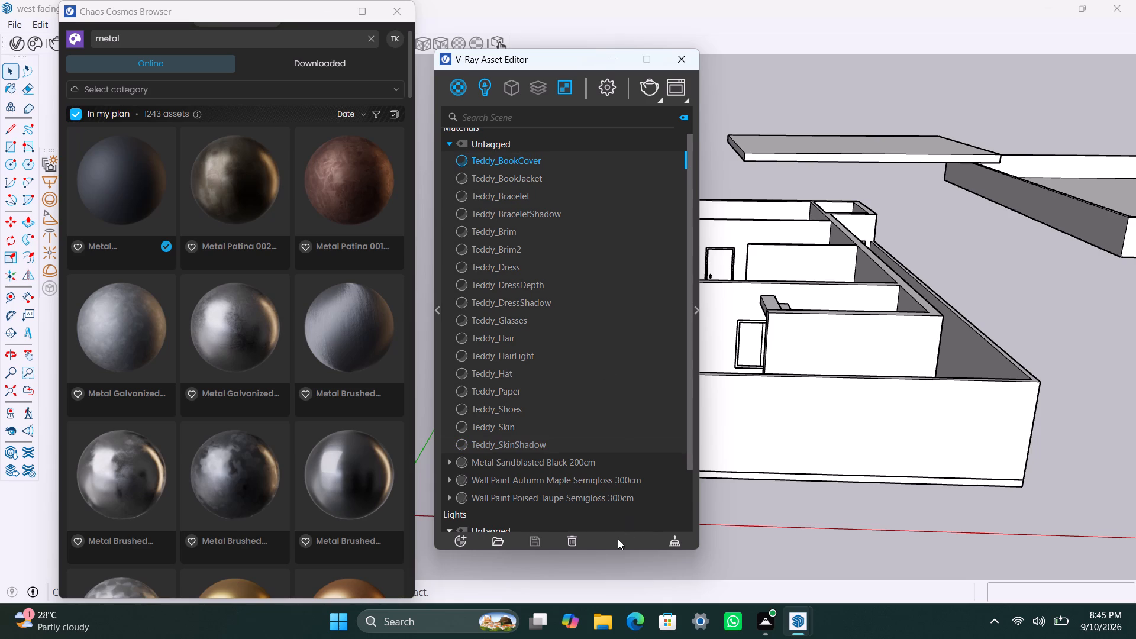
click(579, 546)
click(623, 312)
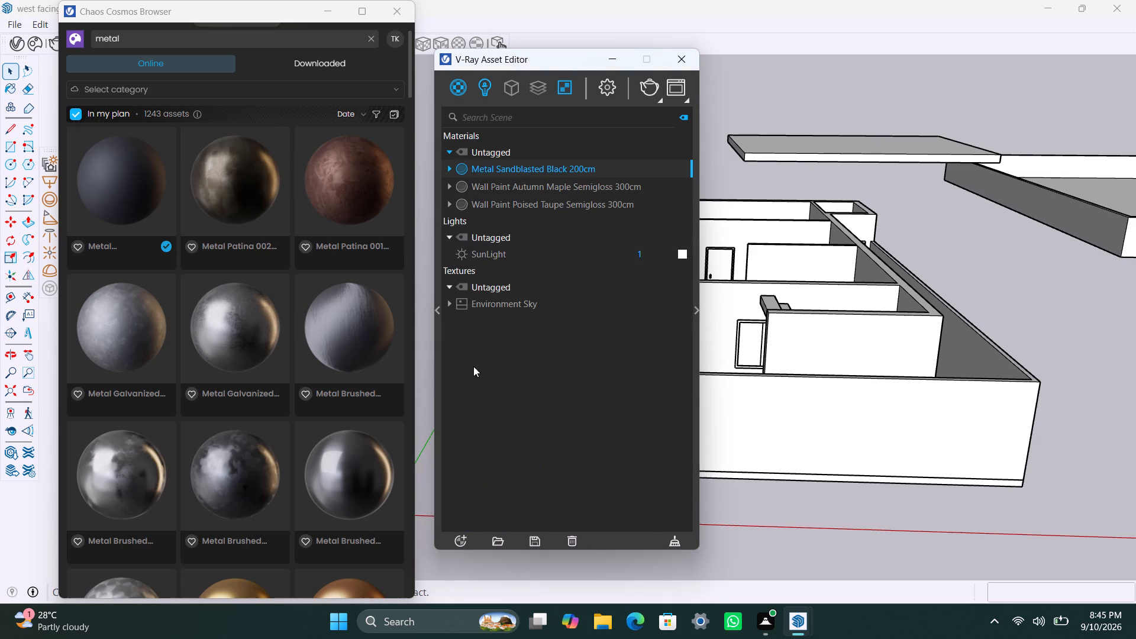
Look through the online metal search results in Cosmos for further suitable metal materials.
click(218, 85)
click(123, 87)
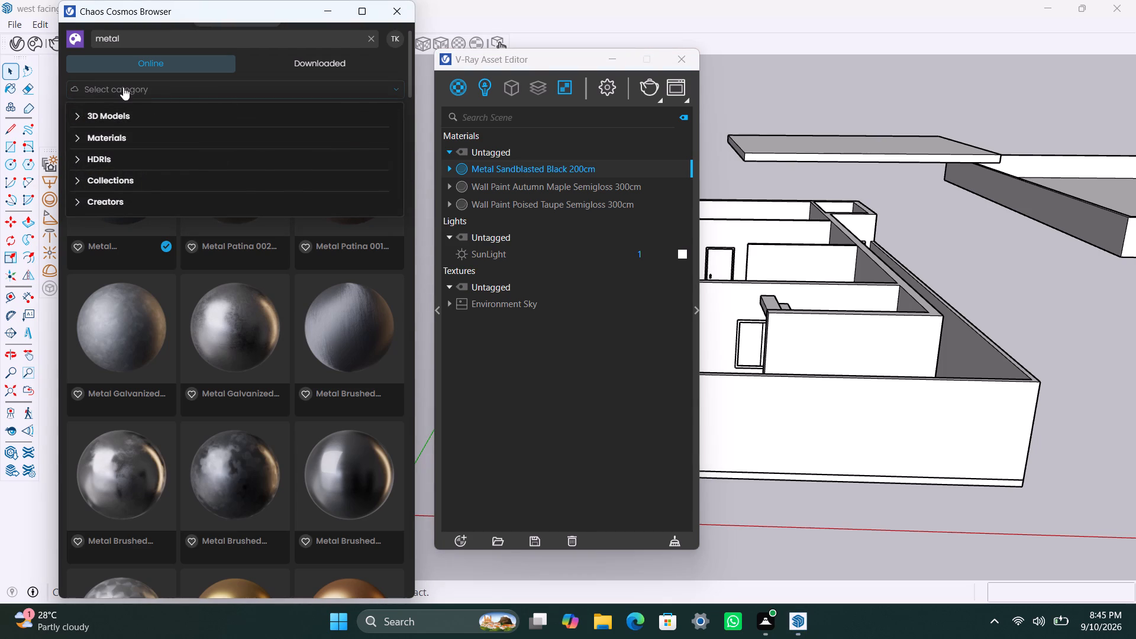
scroll(217, 415, down, 2)
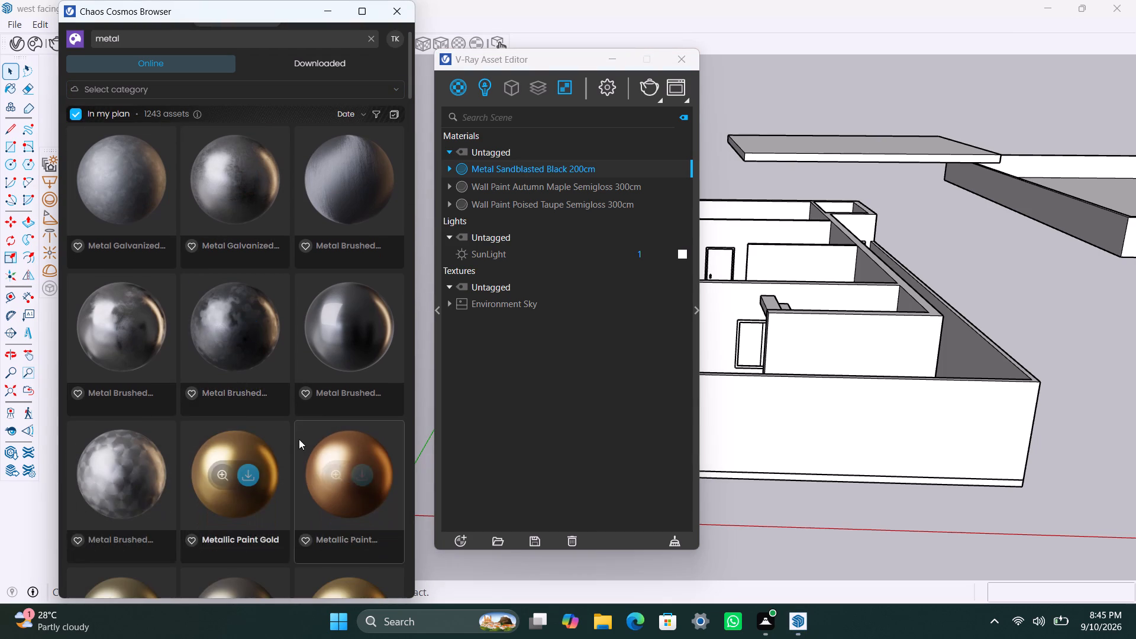
scroll(299, 440, up, 5)
scroll(243, 279, up, 2)
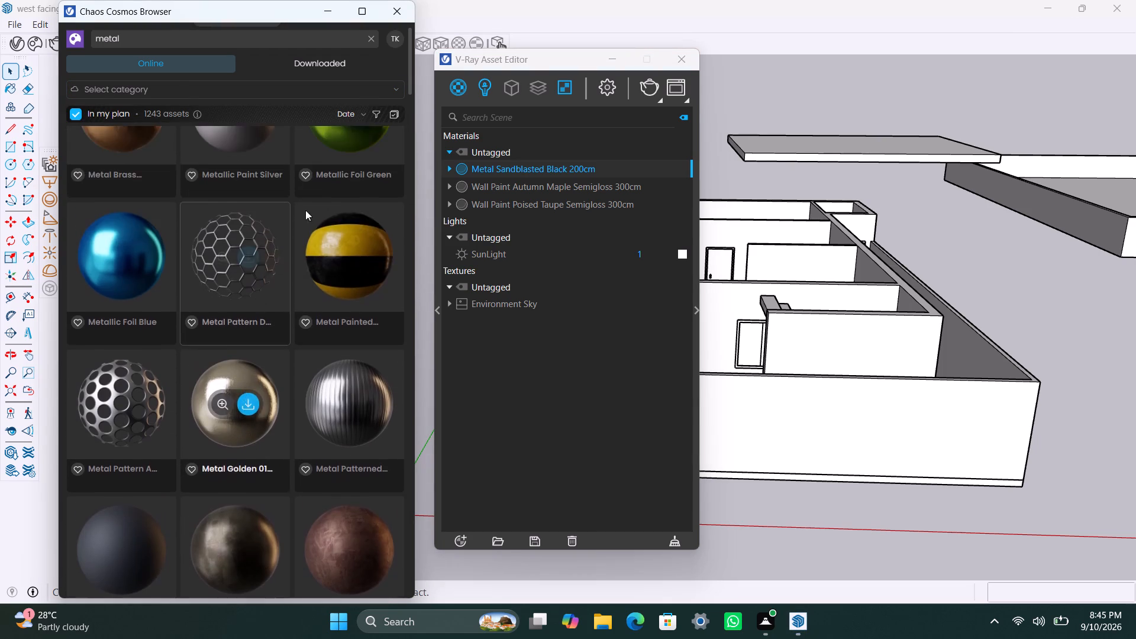
scroll(299, 191, up, 3)
scroll(295, 241, up, 1)
scroll(287, 297, up, 4)
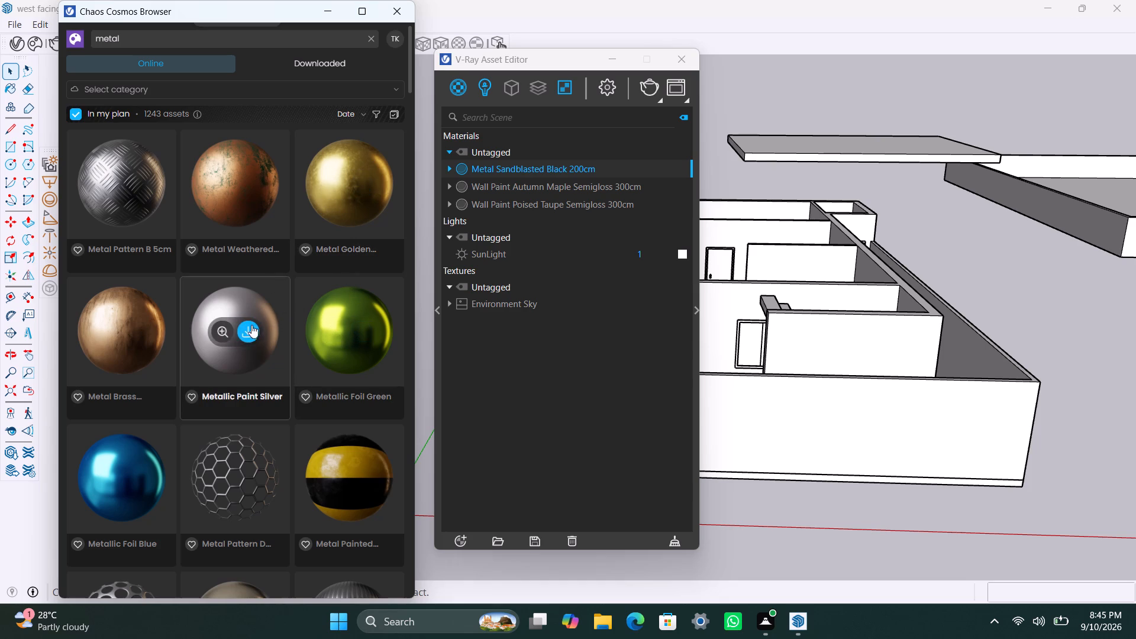
scroll(259, 298, up, 2)
scroll(205, 173, up, 1)
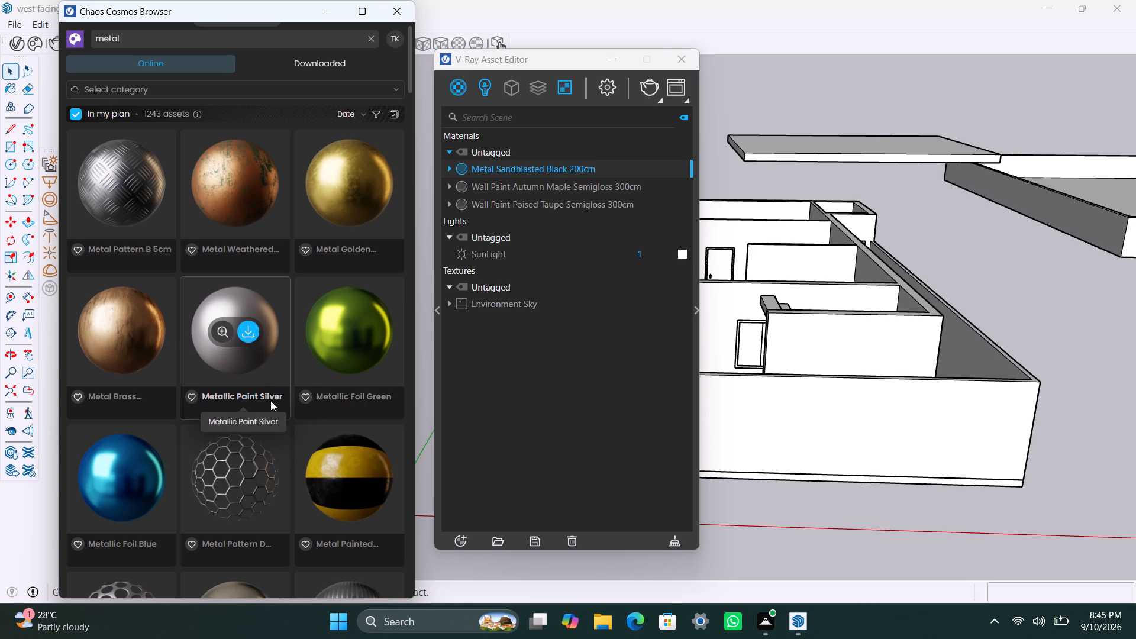
scroll(241, 330, down, 2)
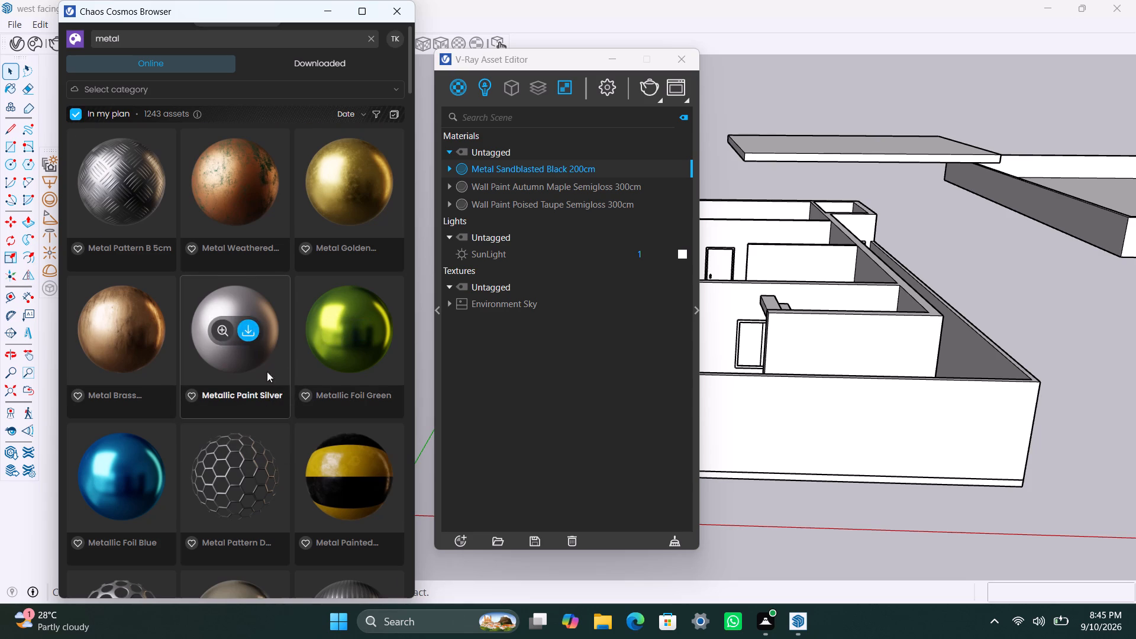
scroll(267, 372, down, 3)
scroll(282, 422, down, 17)
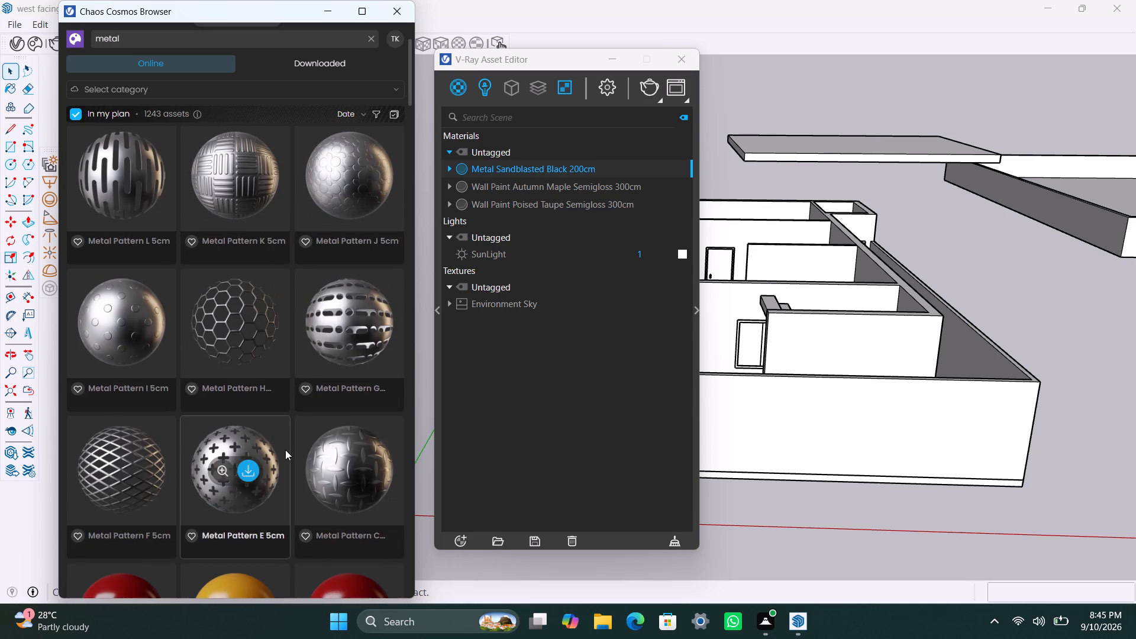
scroll(285, 450, down, 6)
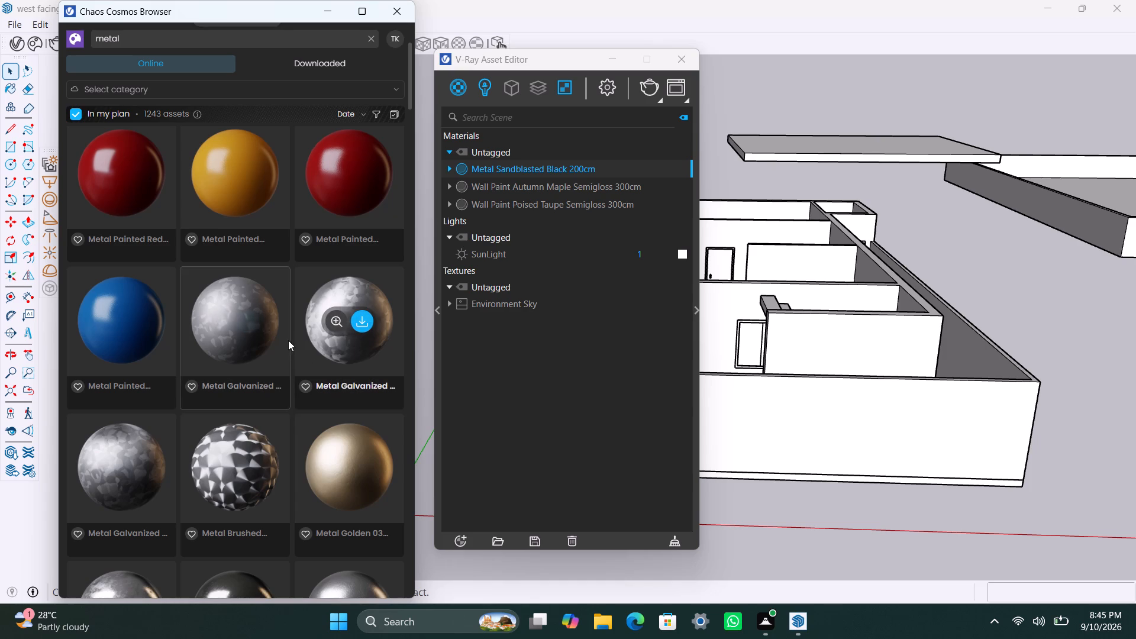
scroll(232, 399, down, 5)
scroll(265, 460, down, 4)
scroll(311, 497, down, 4)
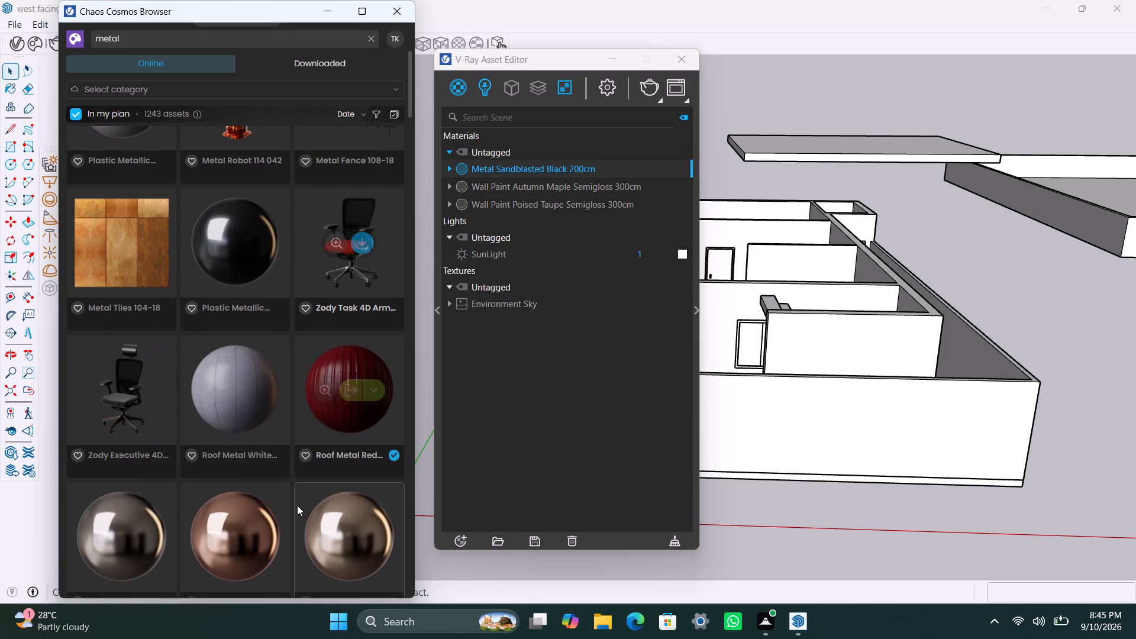
scroll(266, 396, down, 5)
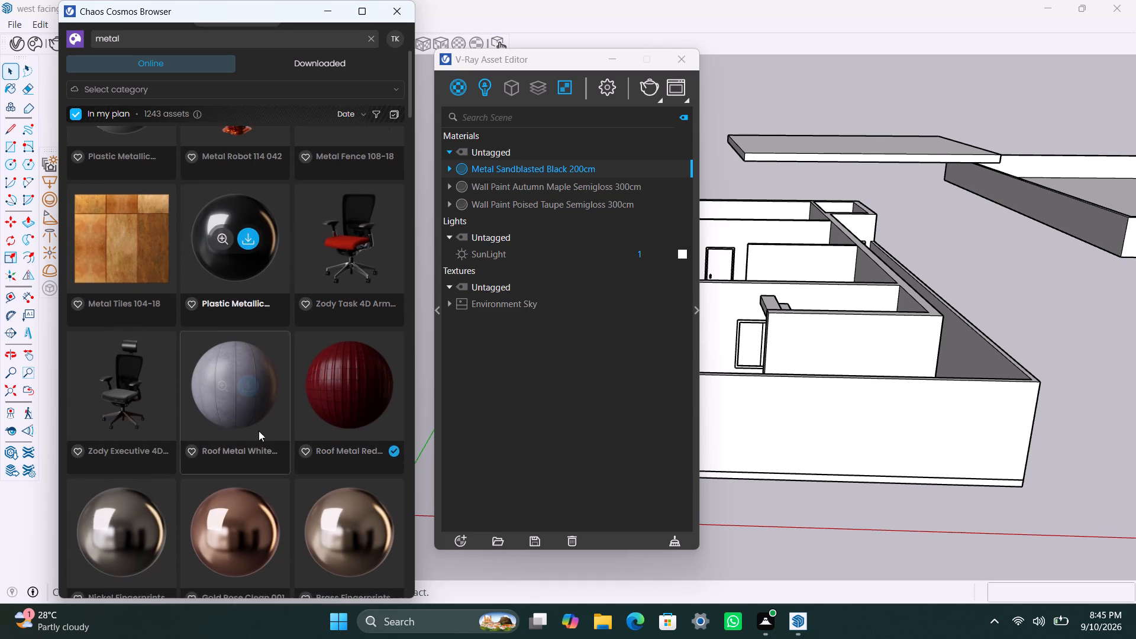
scroll(268, 488, down, 13)
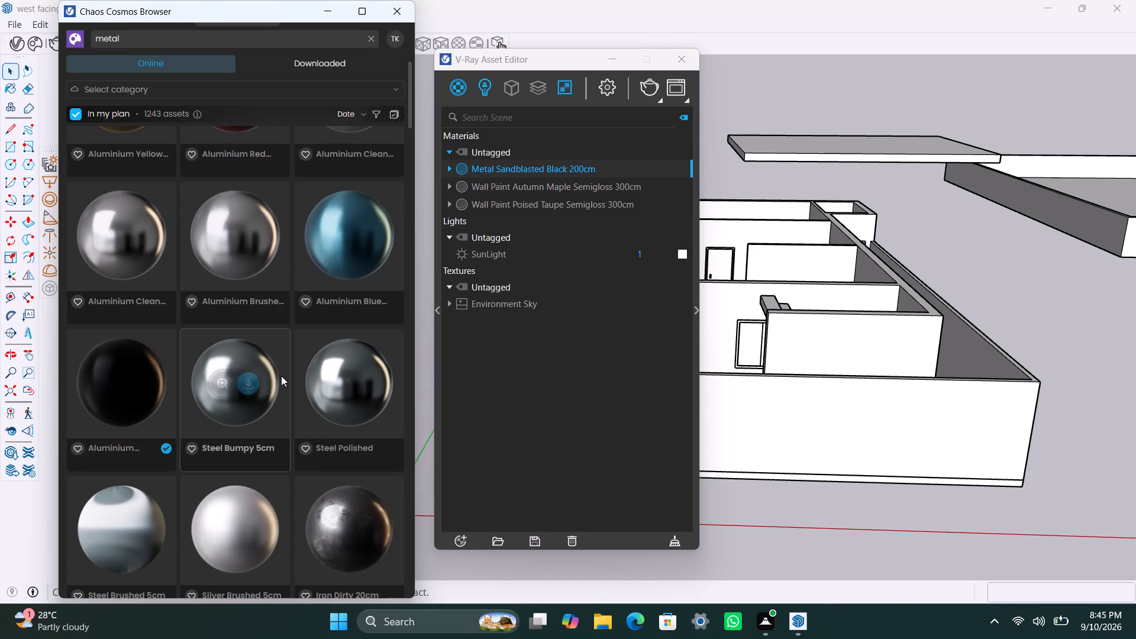
Replace the metal search term in the Cosmos browser with glass, and clear the search term.
drag(179, 44, 80, 52)
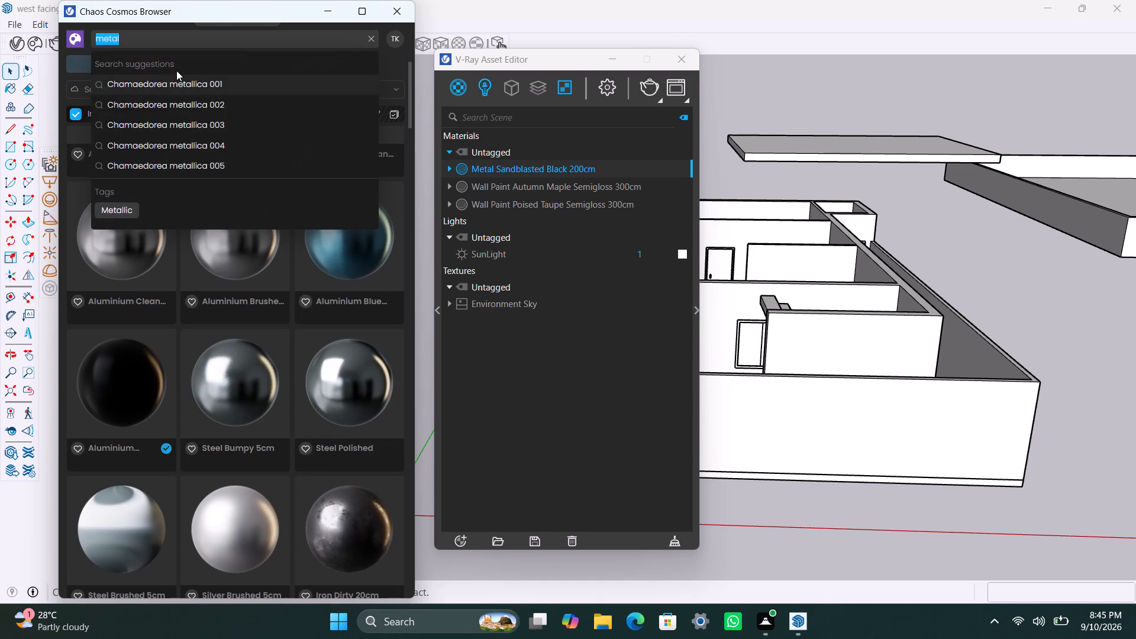
text(glass)
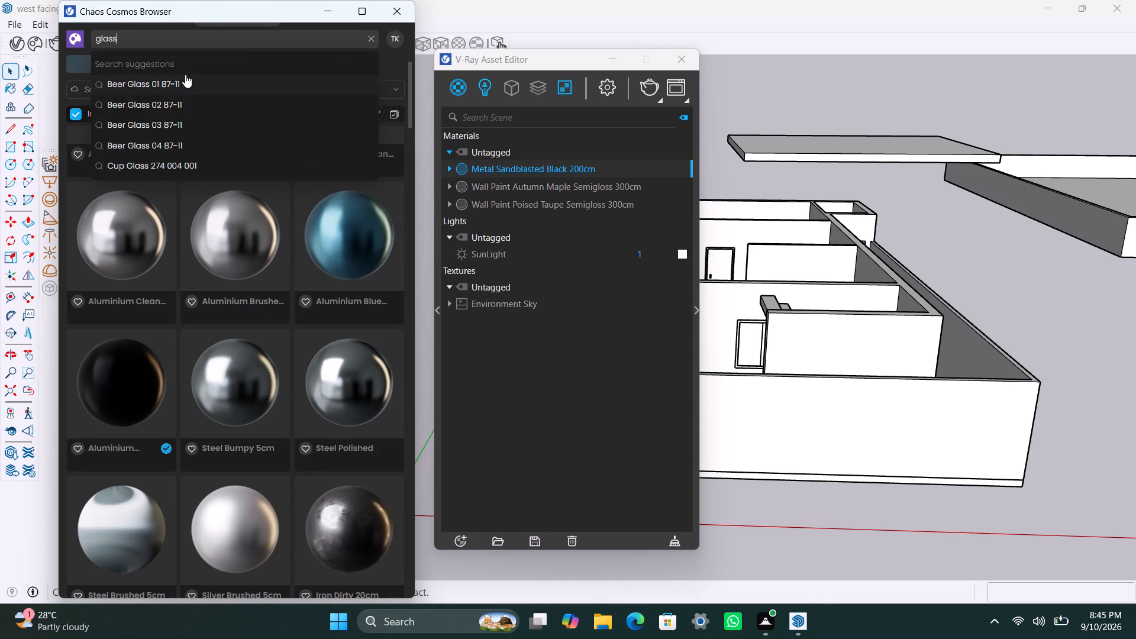
click(204, 43)
drag(162, 34, 96, 34)
key(Delete)
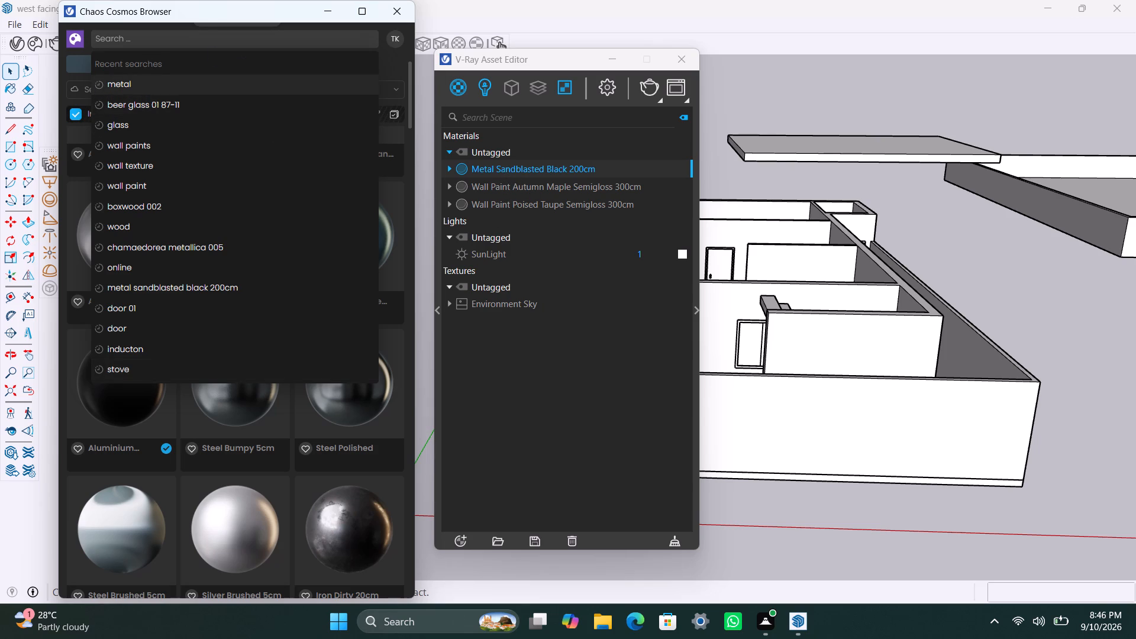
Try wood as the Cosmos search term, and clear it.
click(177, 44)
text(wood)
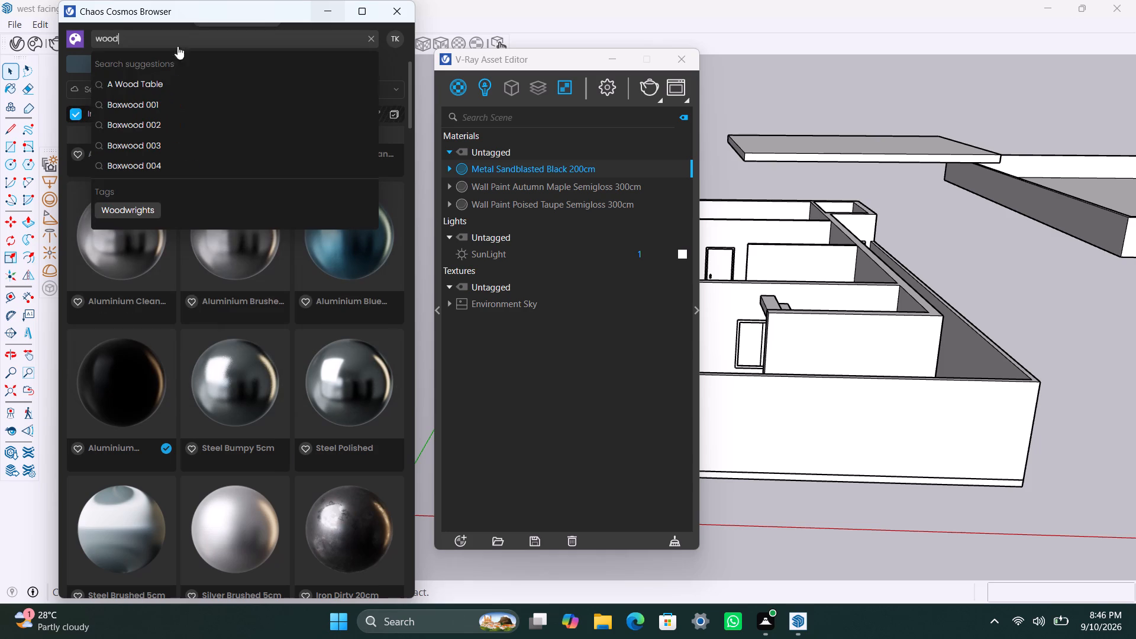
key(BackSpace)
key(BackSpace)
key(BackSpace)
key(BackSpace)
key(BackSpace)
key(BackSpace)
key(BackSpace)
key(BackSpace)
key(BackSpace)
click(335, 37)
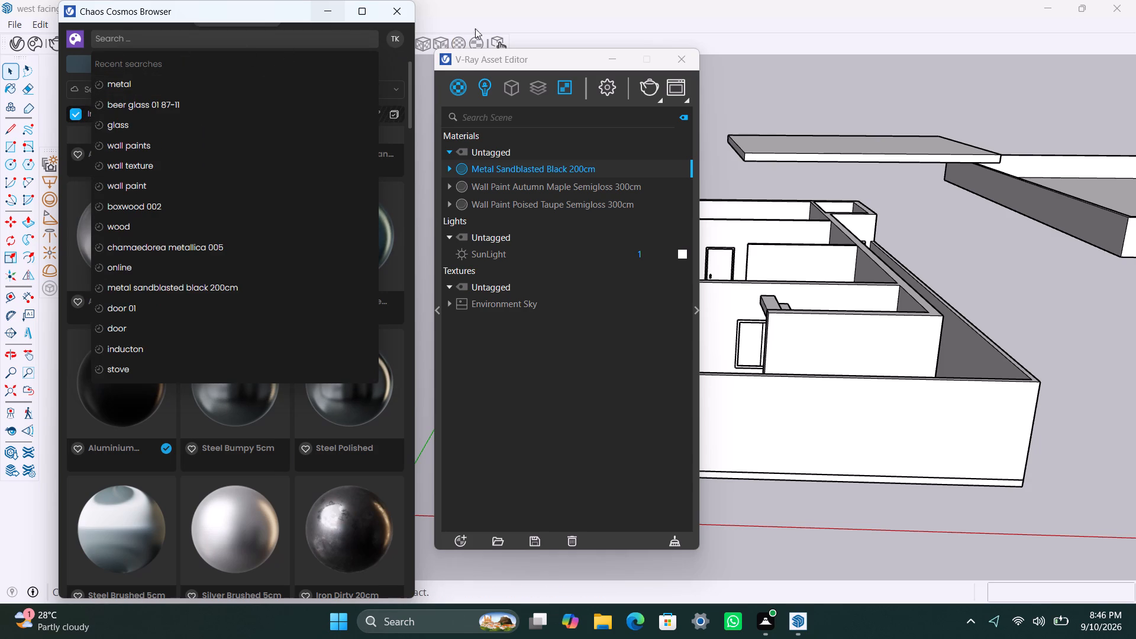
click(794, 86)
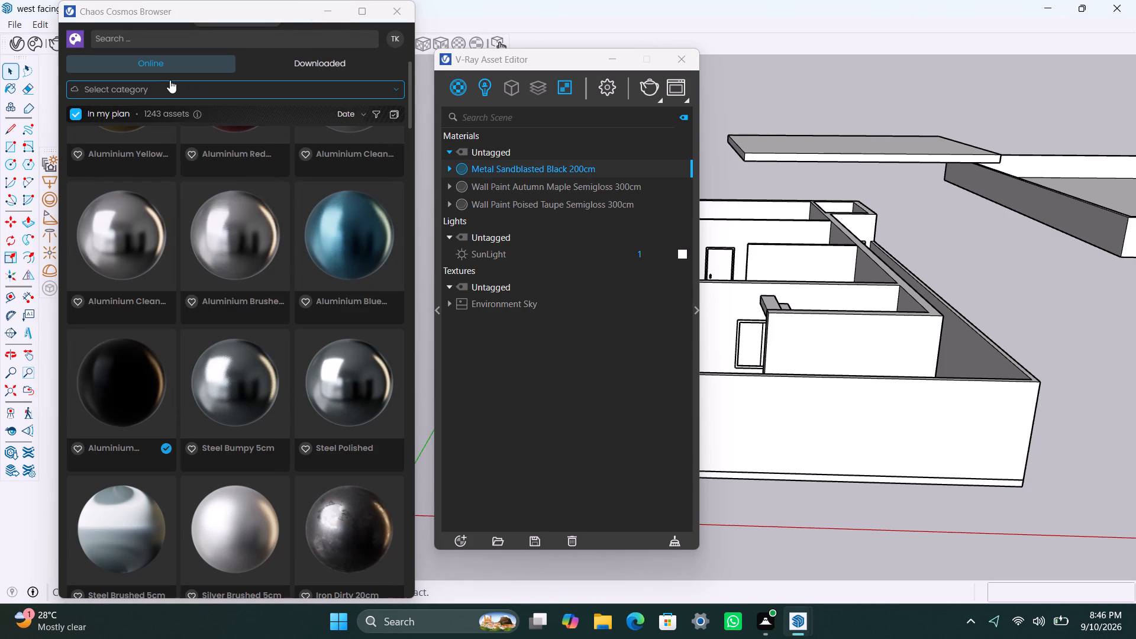
Filter the online Cosmos assets to the Glass category under Materials.
click(237, 86)
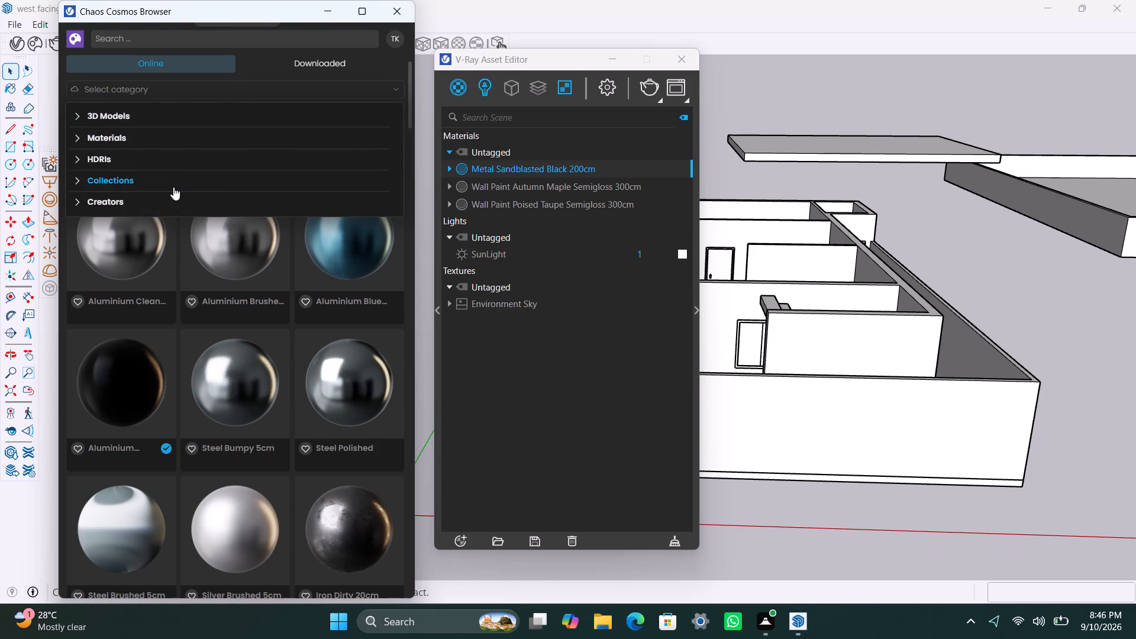
click(129, 135)
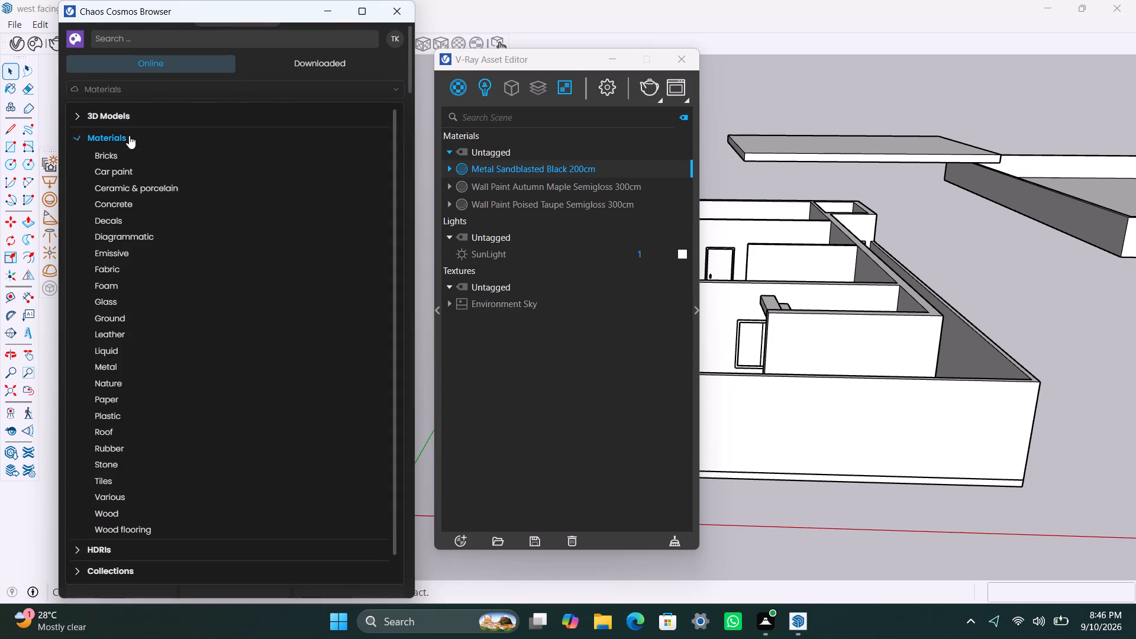
click(121, 296)
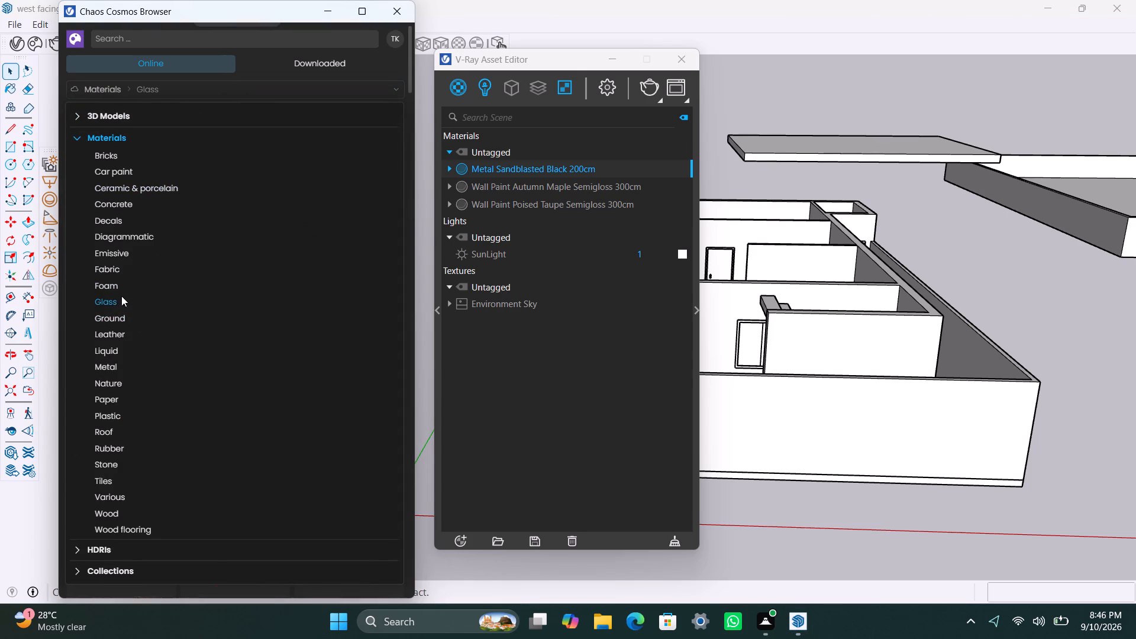
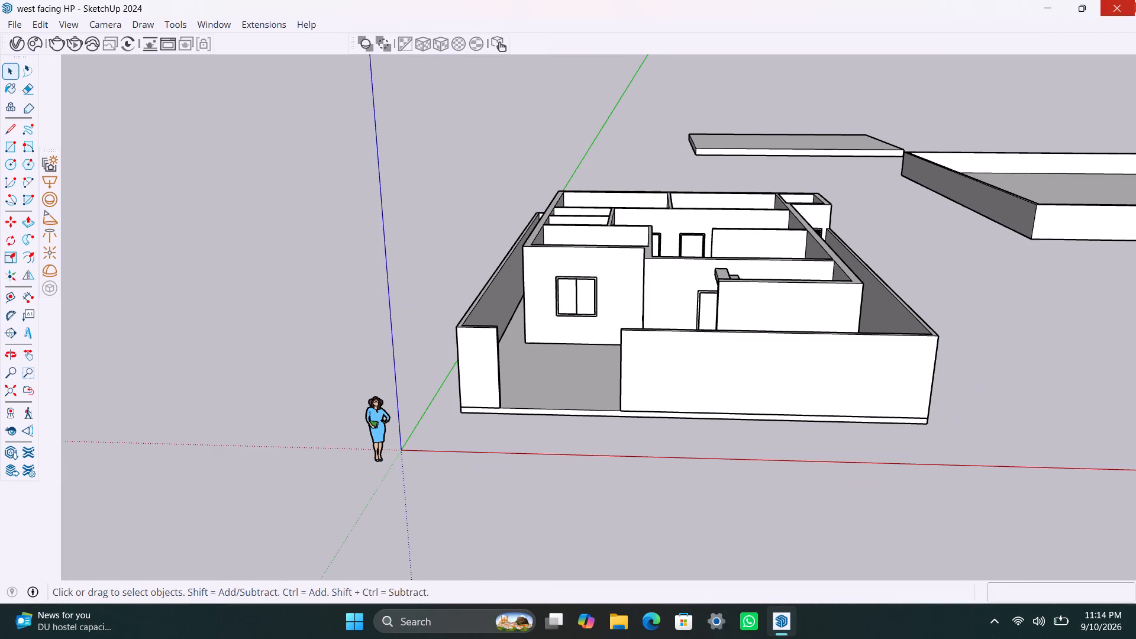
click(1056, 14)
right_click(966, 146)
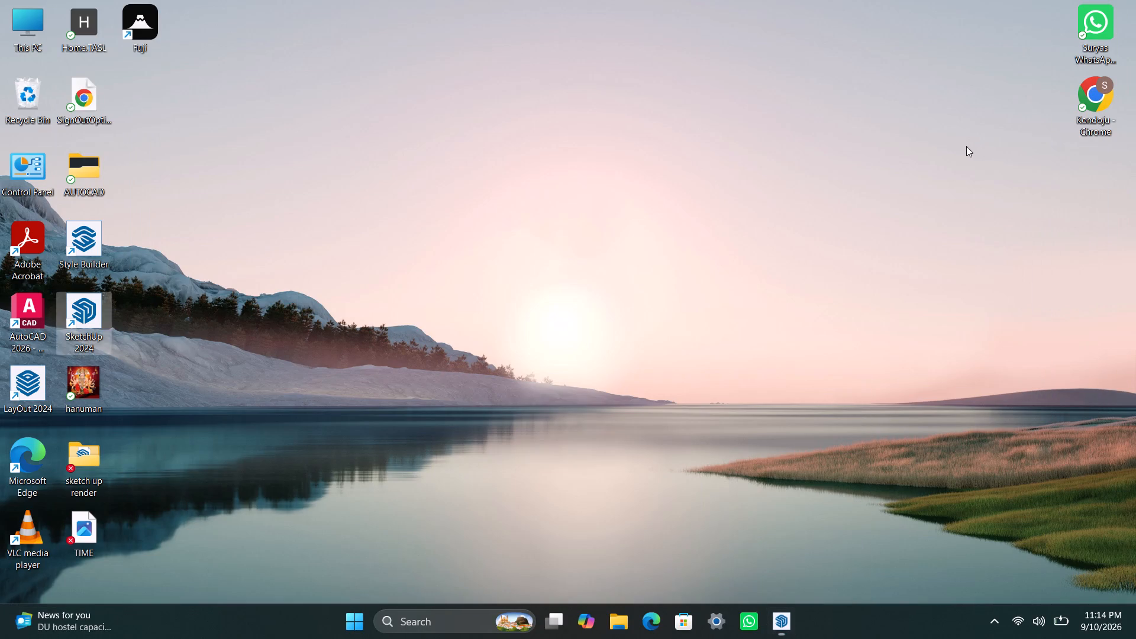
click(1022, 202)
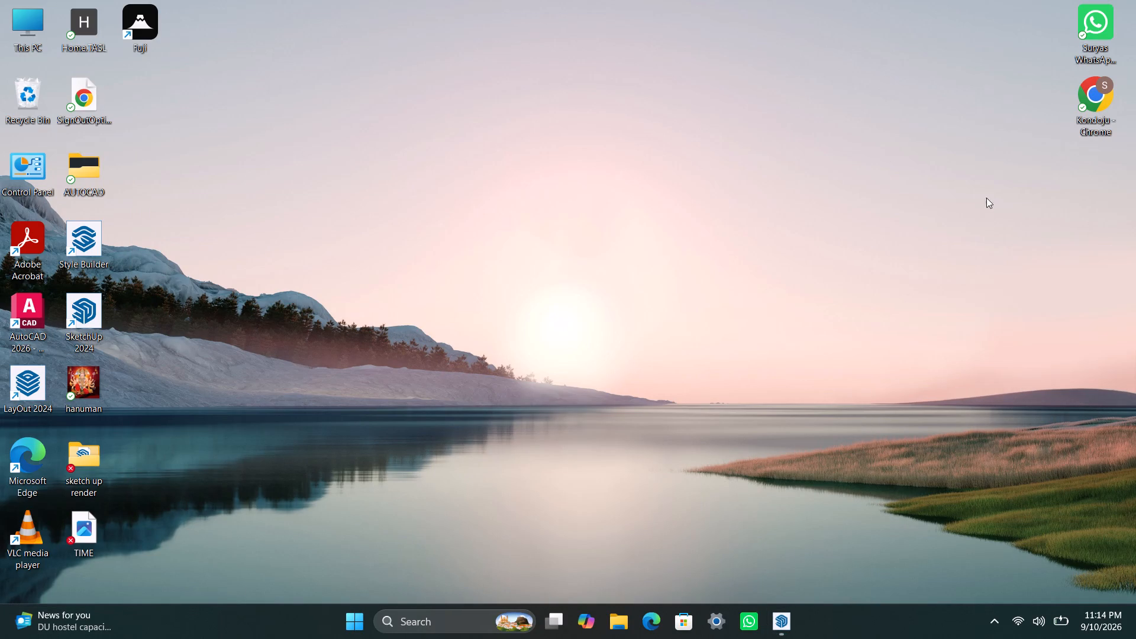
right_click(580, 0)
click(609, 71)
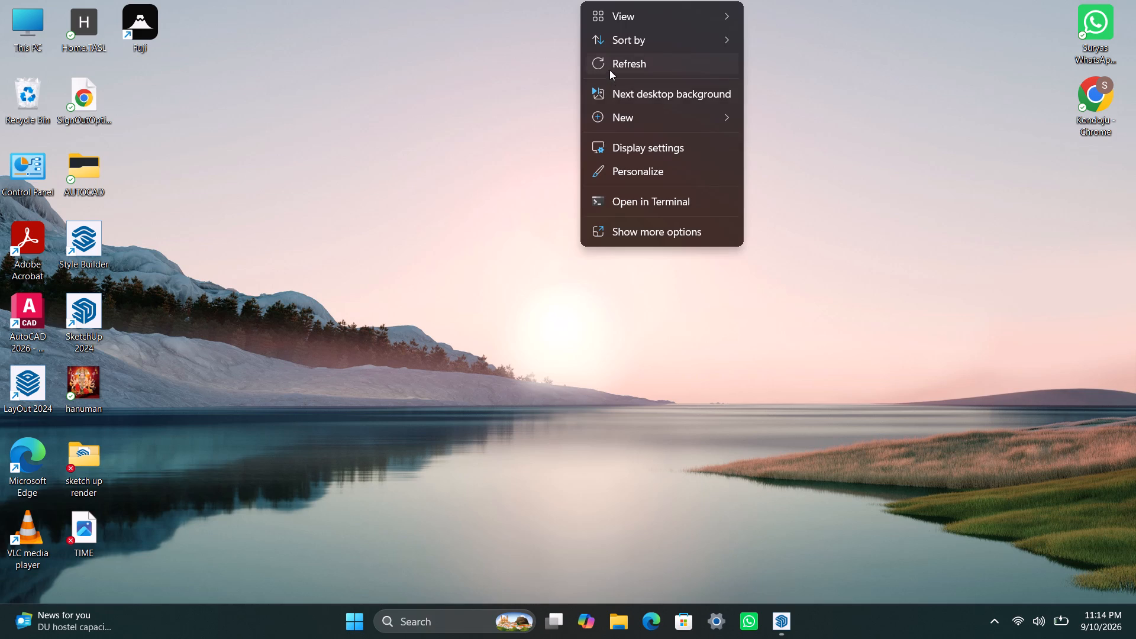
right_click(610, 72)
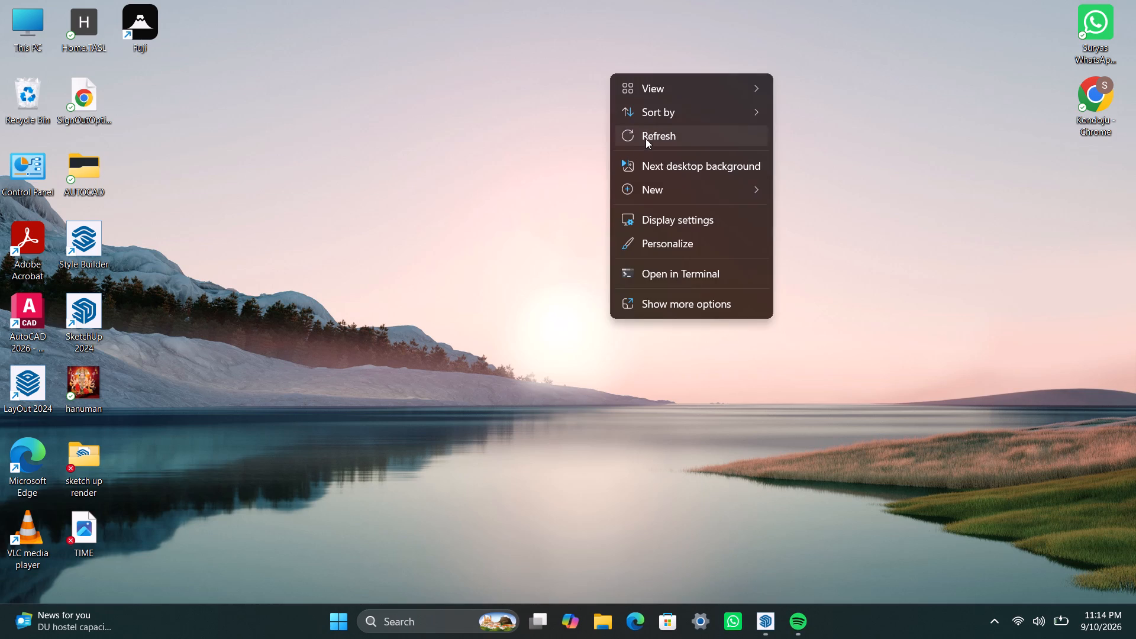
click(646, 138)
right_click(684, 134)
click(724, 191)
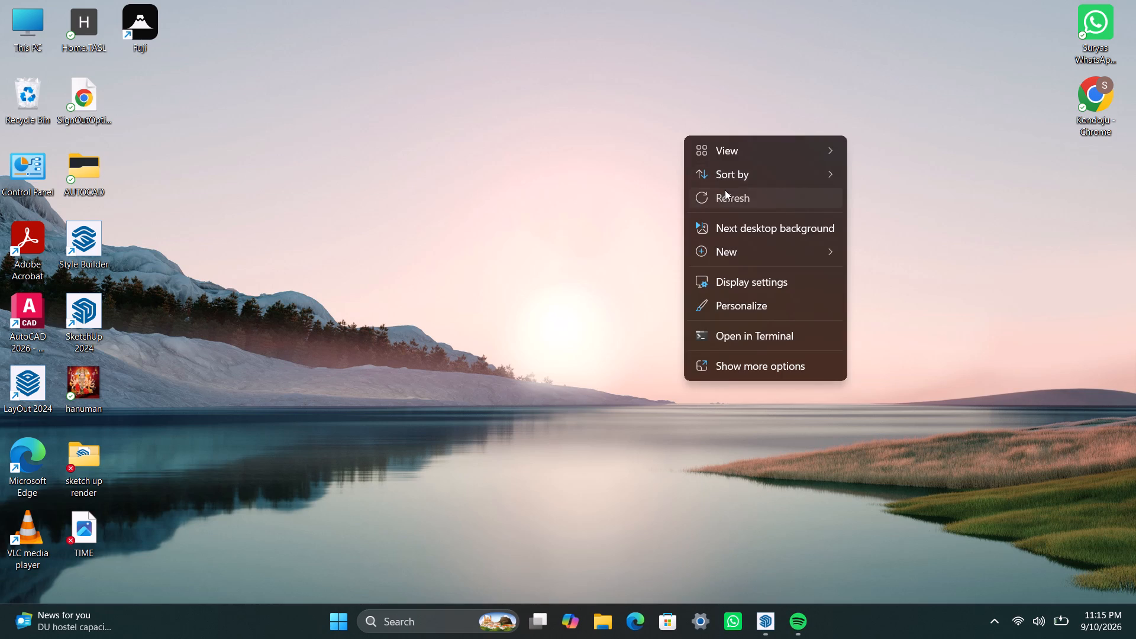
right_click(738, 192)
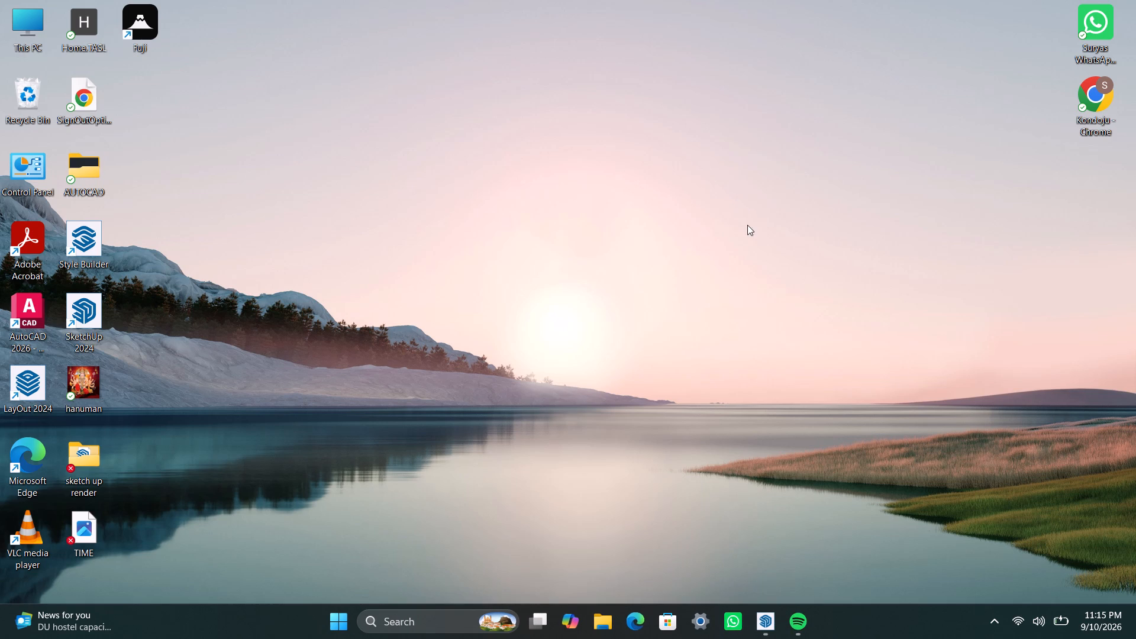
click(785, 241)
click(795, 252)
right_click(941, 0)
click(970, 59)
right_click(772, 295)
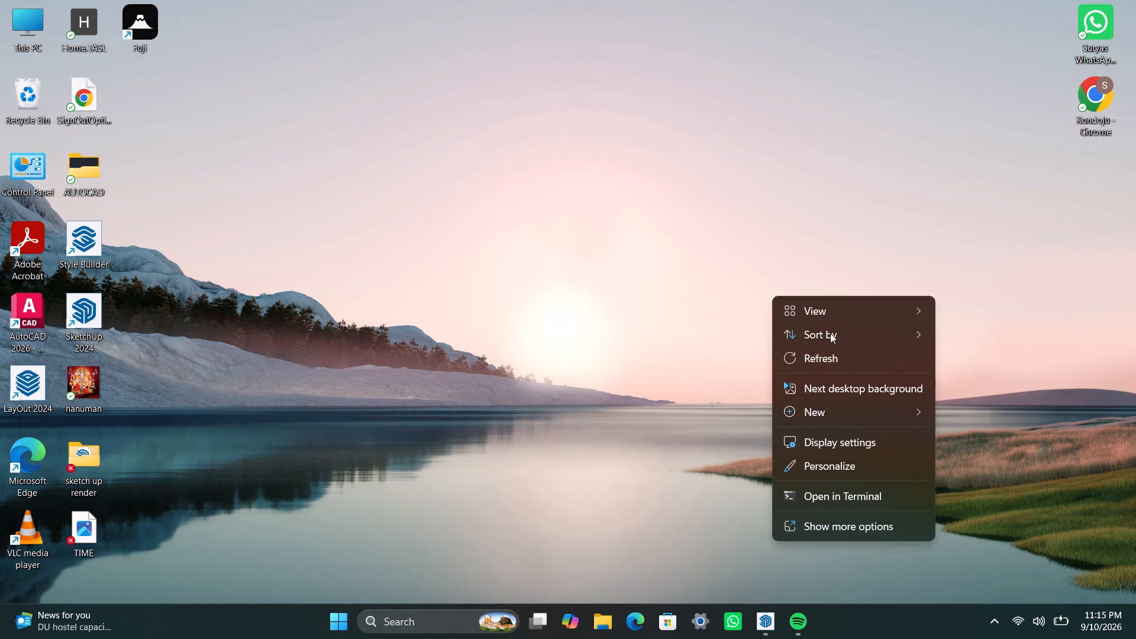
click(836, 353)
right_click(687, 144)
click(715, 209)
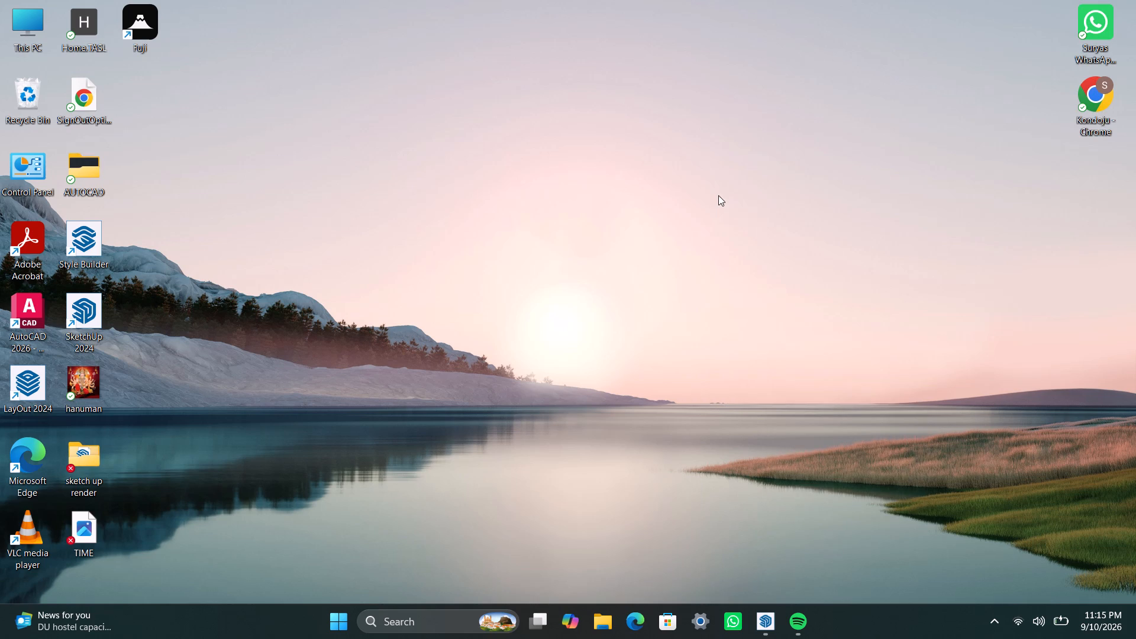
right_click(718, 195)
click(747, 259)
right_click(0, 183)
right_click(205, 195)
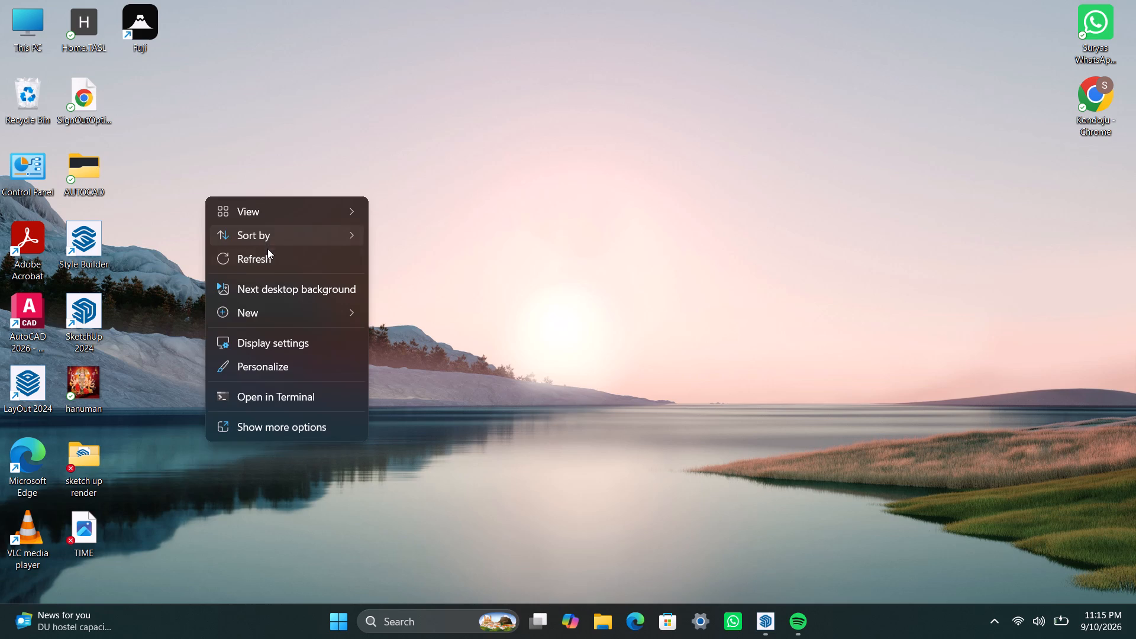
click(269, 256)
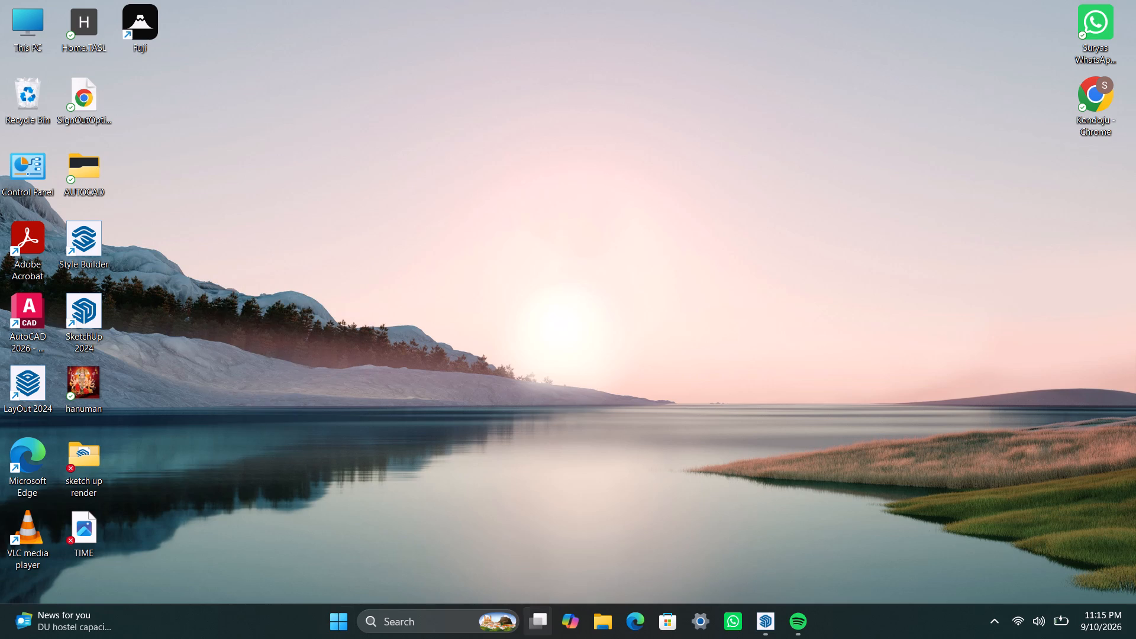
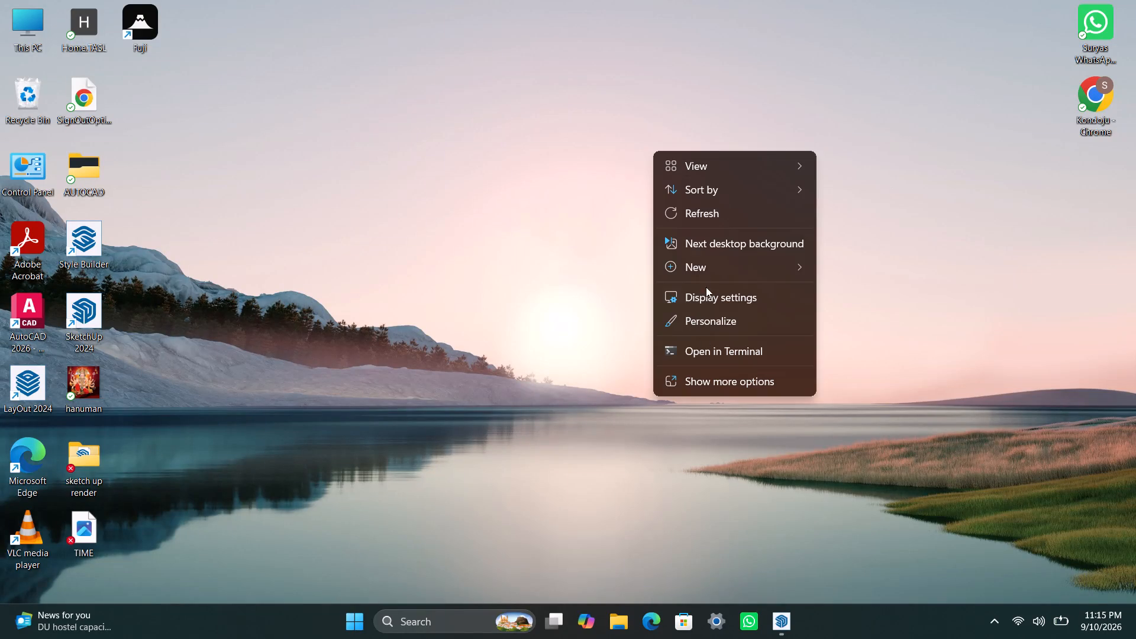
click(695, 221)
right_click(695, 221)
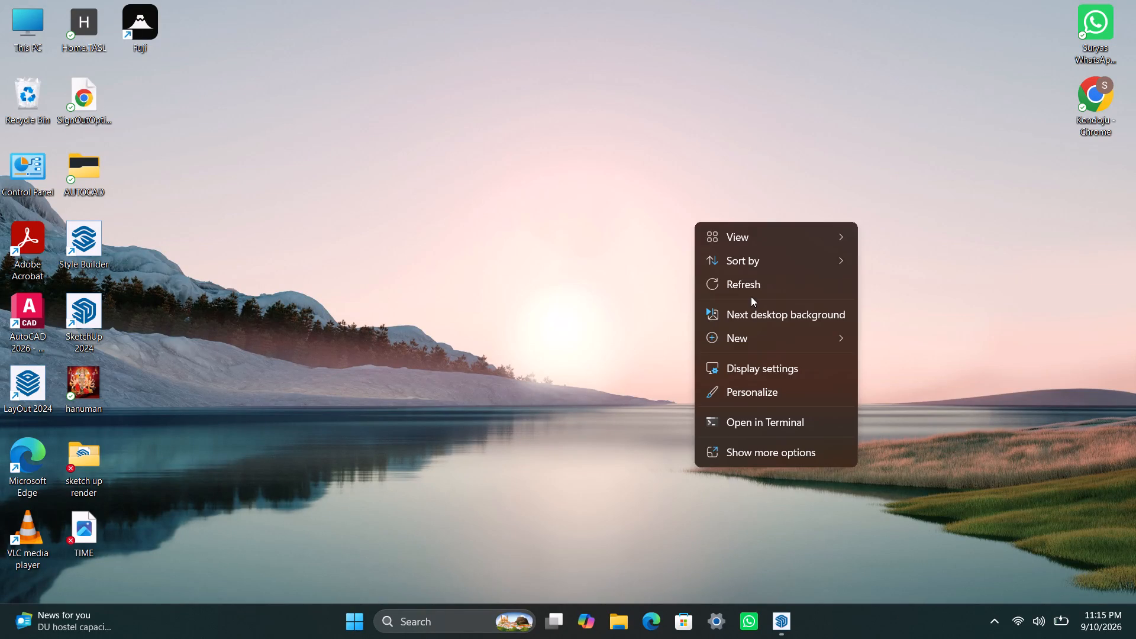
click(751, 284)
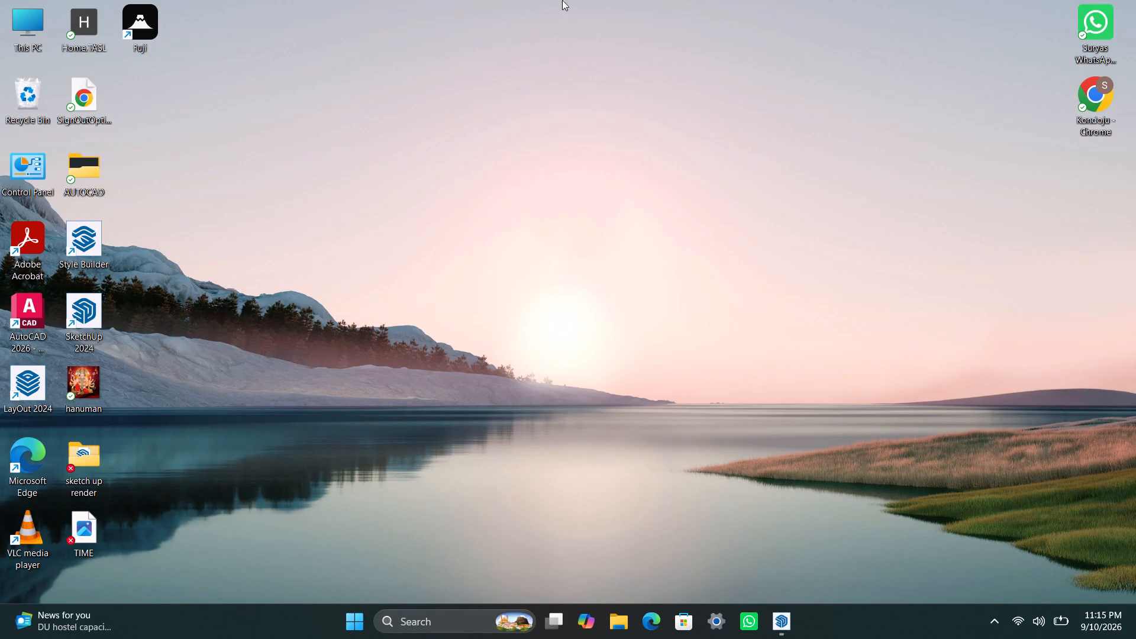
Launch the Fuji application from the desktop.
double_click(151, 23)
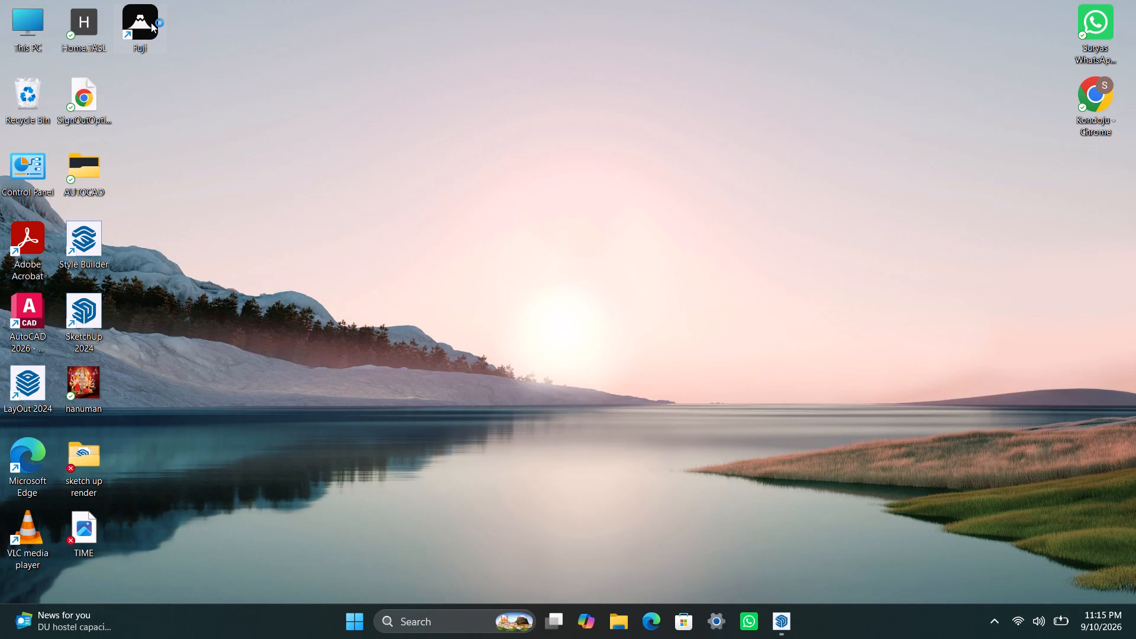
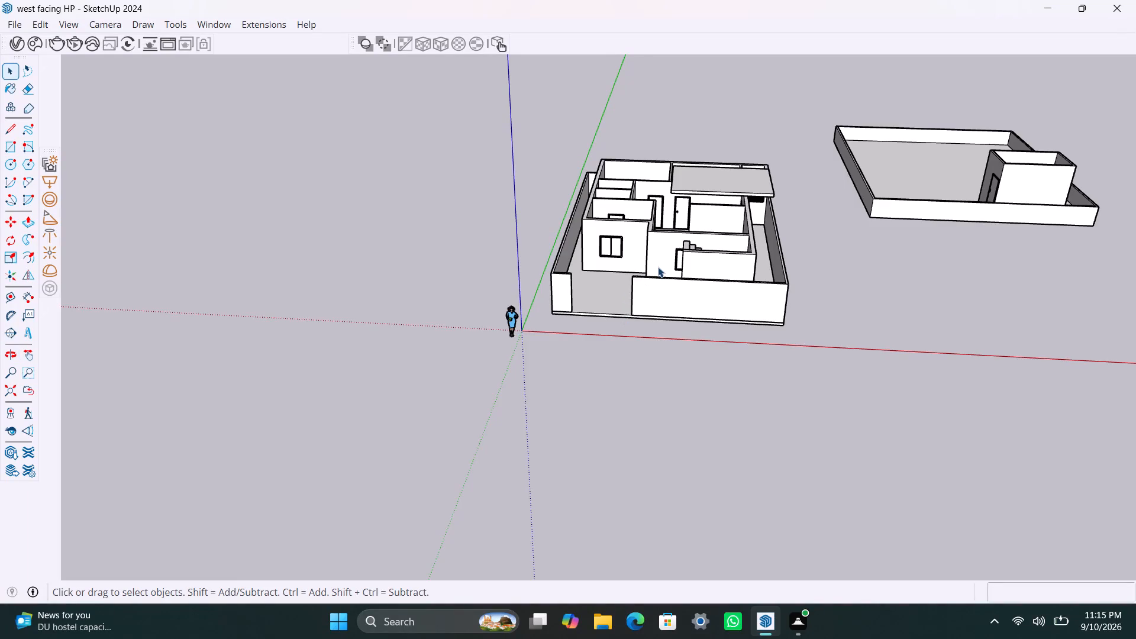
Delete all the Teddy materials, from Teddy_BookCover through Teddy_SkinShadow, from the scene in the V-Ray Asset Editor.
scroll(724, 150, up, 2)
scroll(655, 299, up, 1)
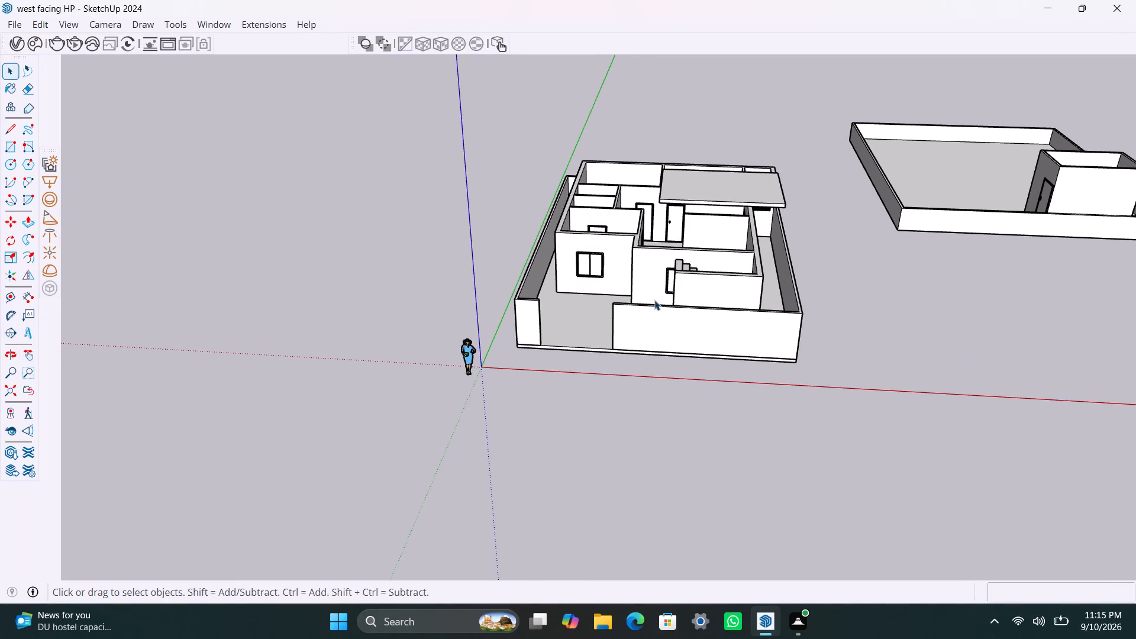
scroll(654, 300, up, 2)
scroll(590, 311, down, 3)
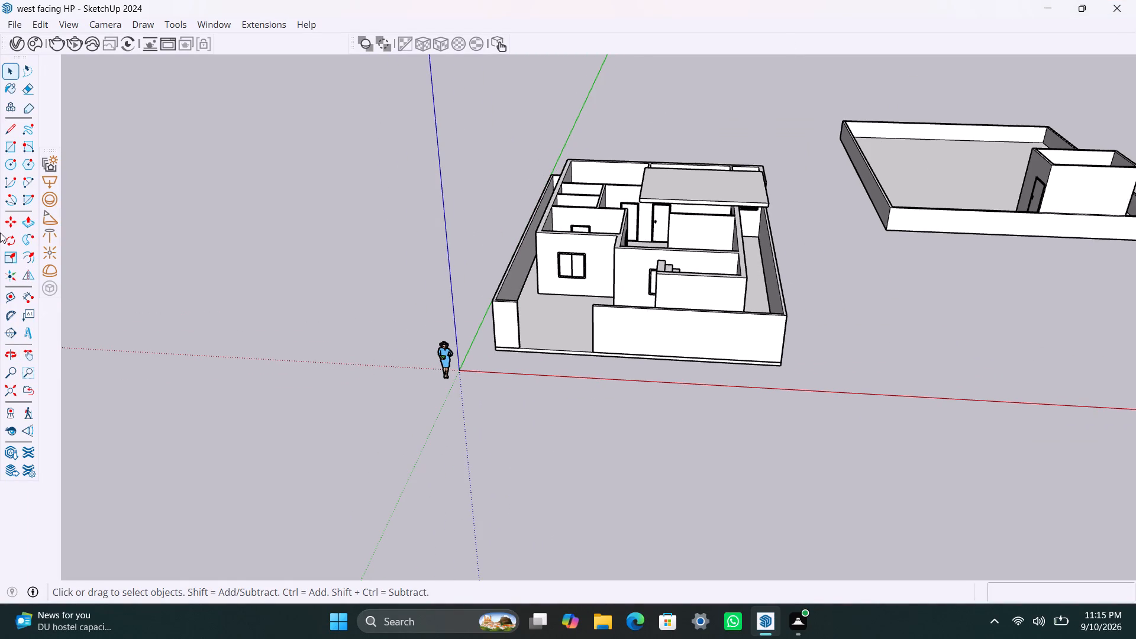
click(24, 41)
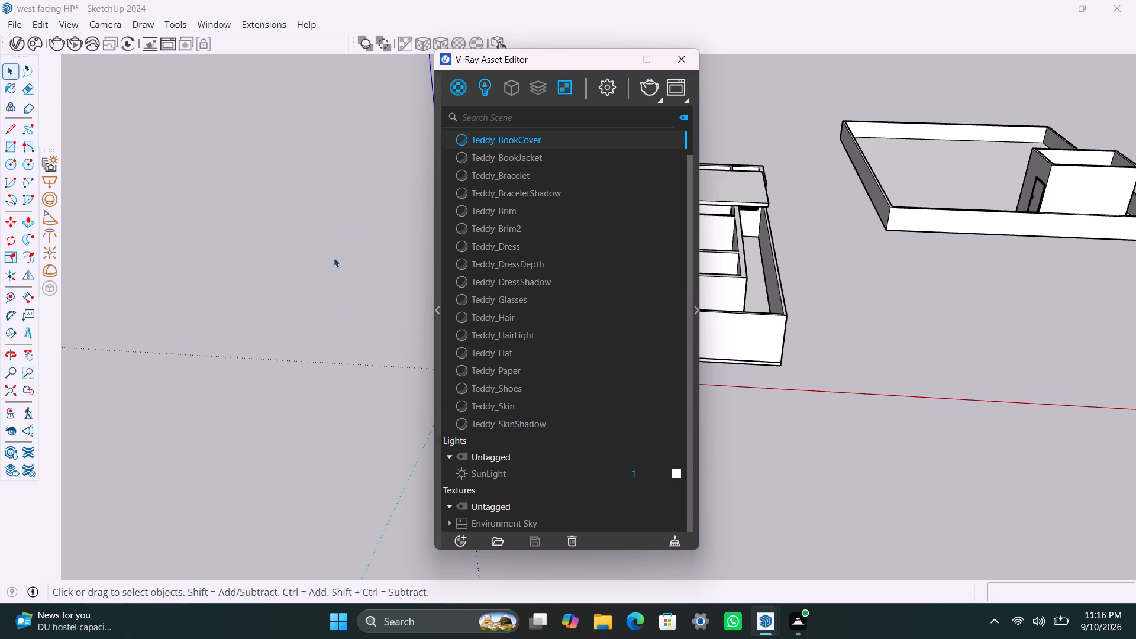
shift+click(530, 424)
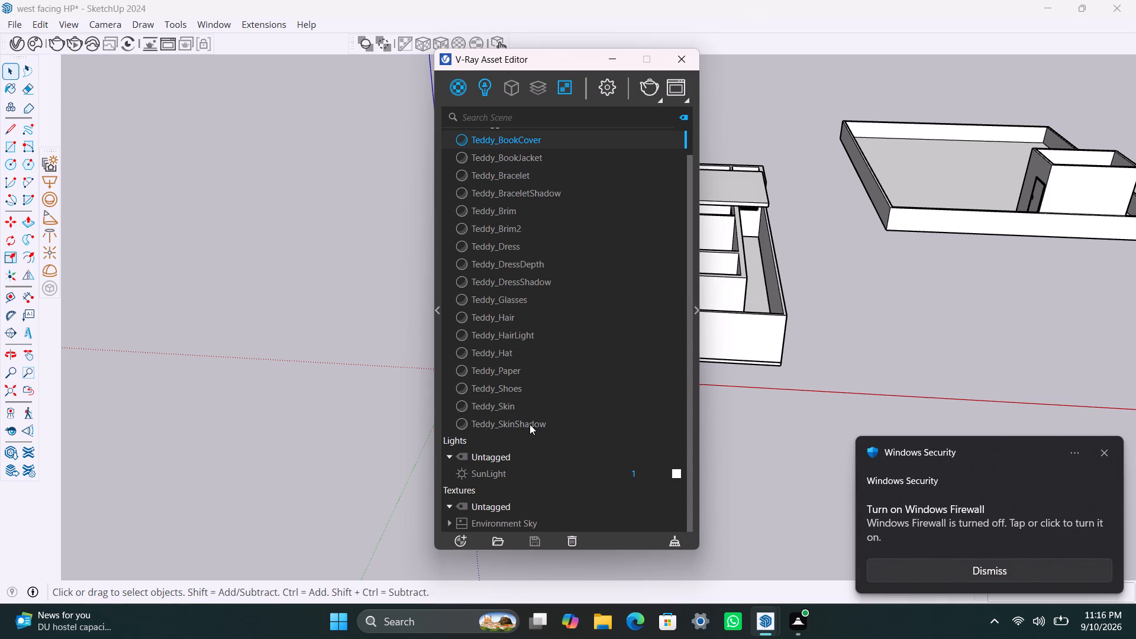
scroll(492, 383, up, 3)
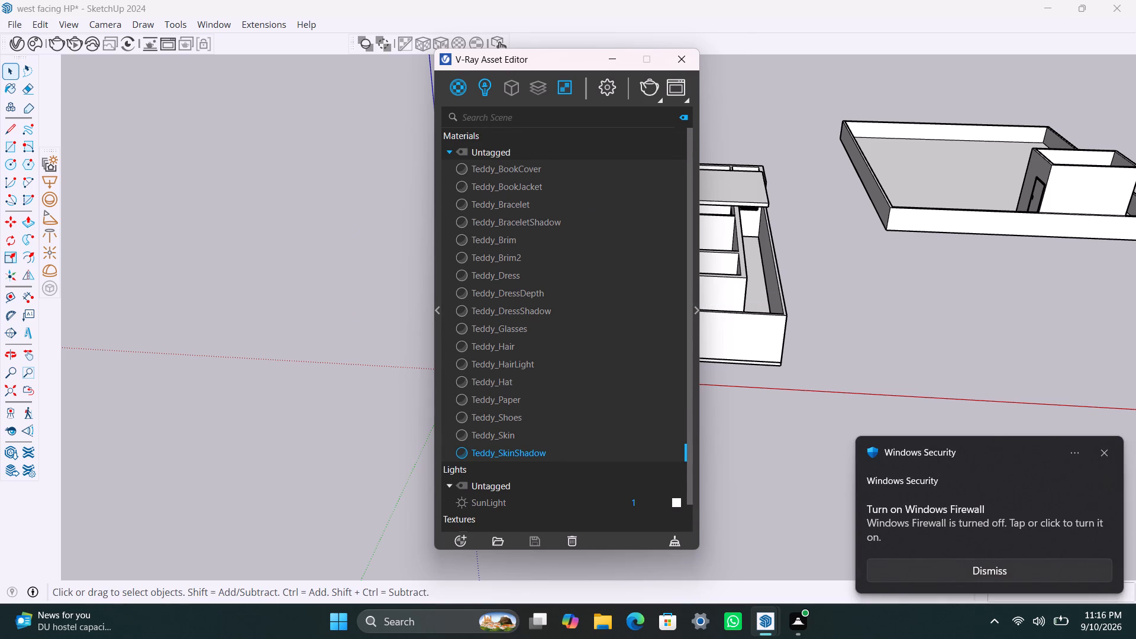
scroll(596, 519, down, 2)
click(576, 538)
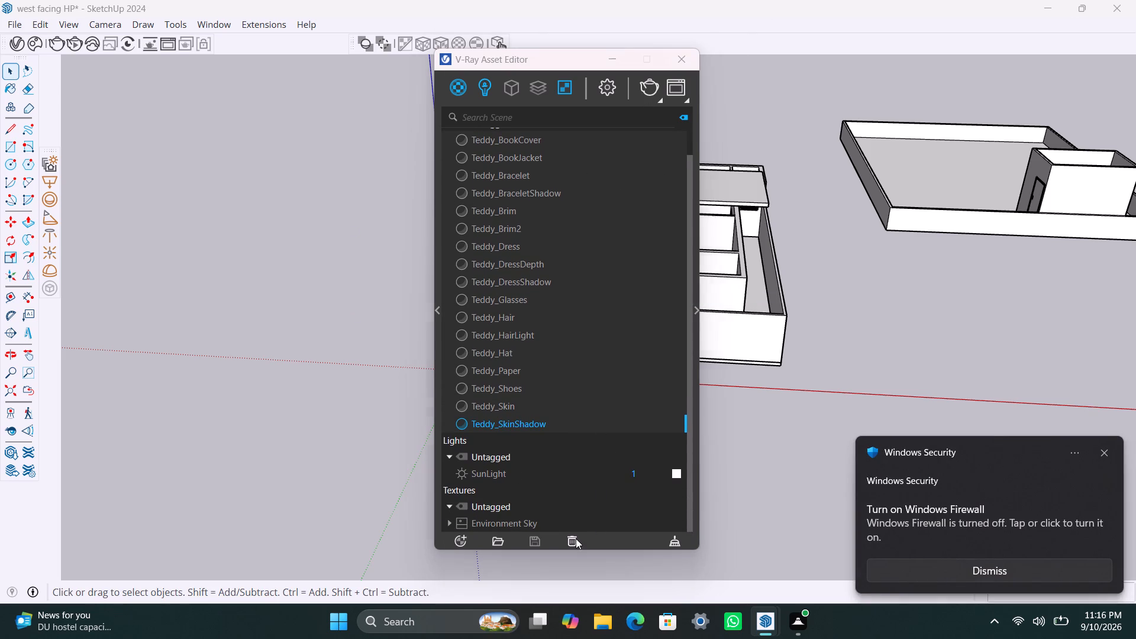
click(624, 311)
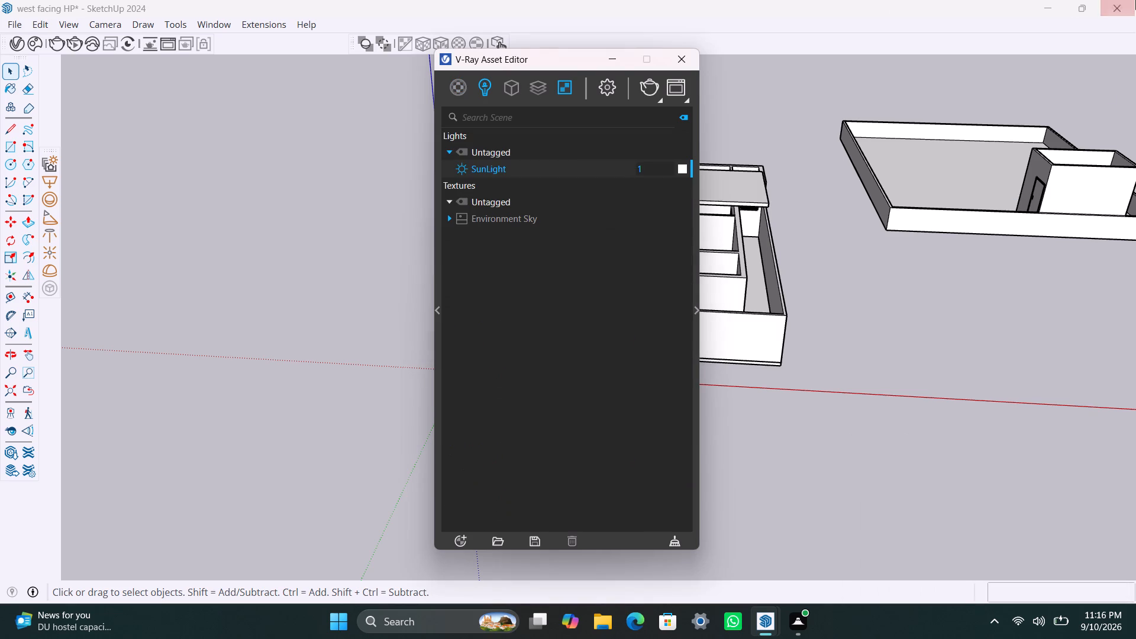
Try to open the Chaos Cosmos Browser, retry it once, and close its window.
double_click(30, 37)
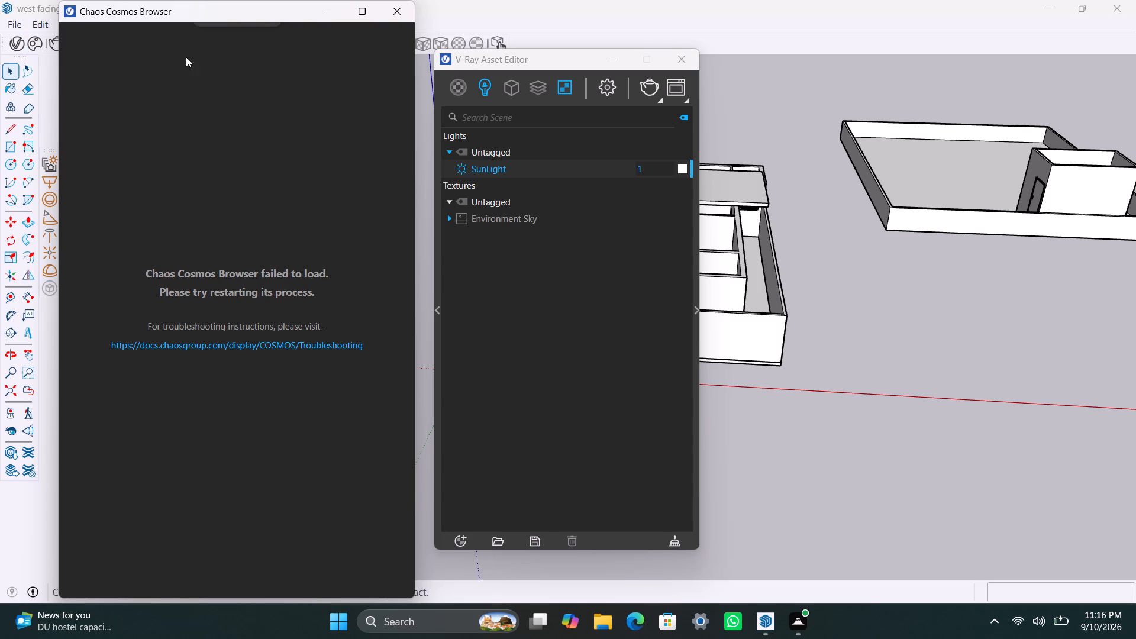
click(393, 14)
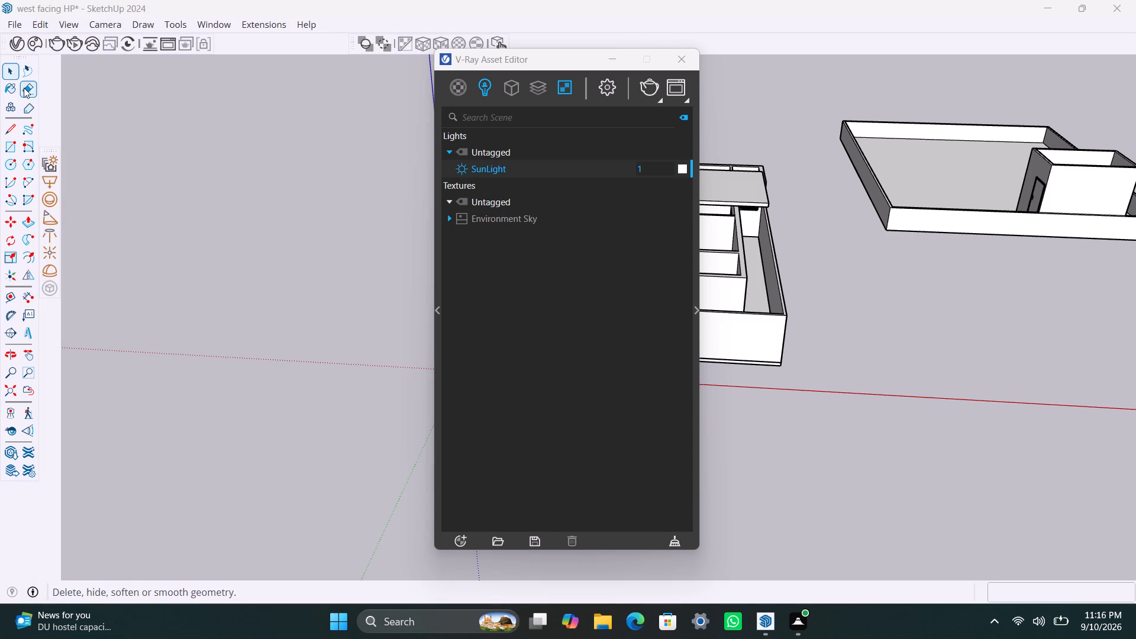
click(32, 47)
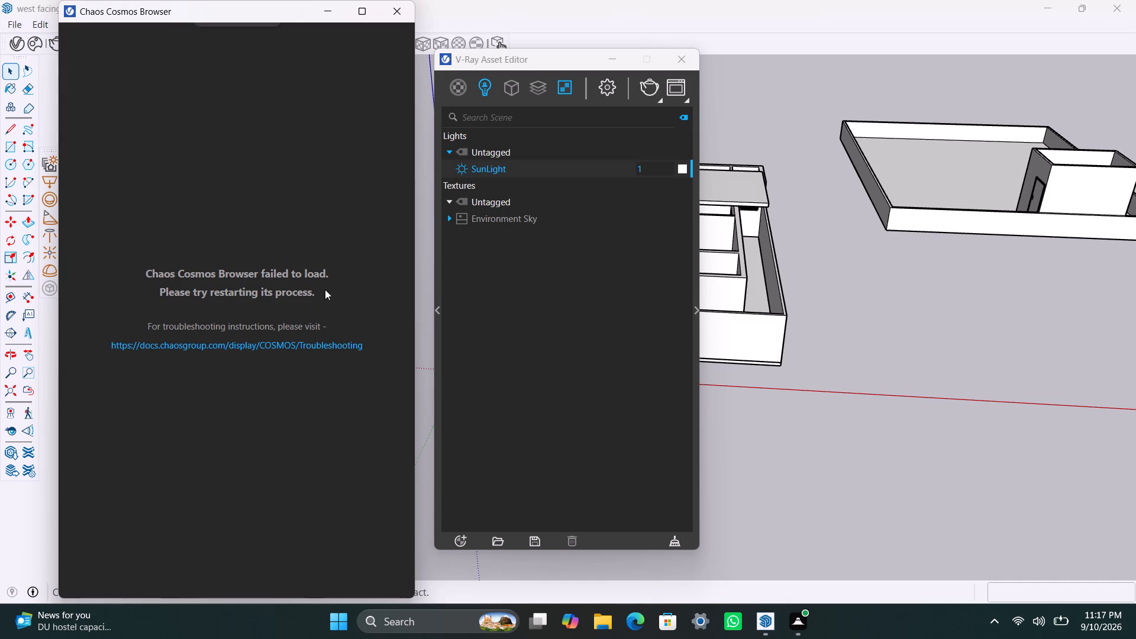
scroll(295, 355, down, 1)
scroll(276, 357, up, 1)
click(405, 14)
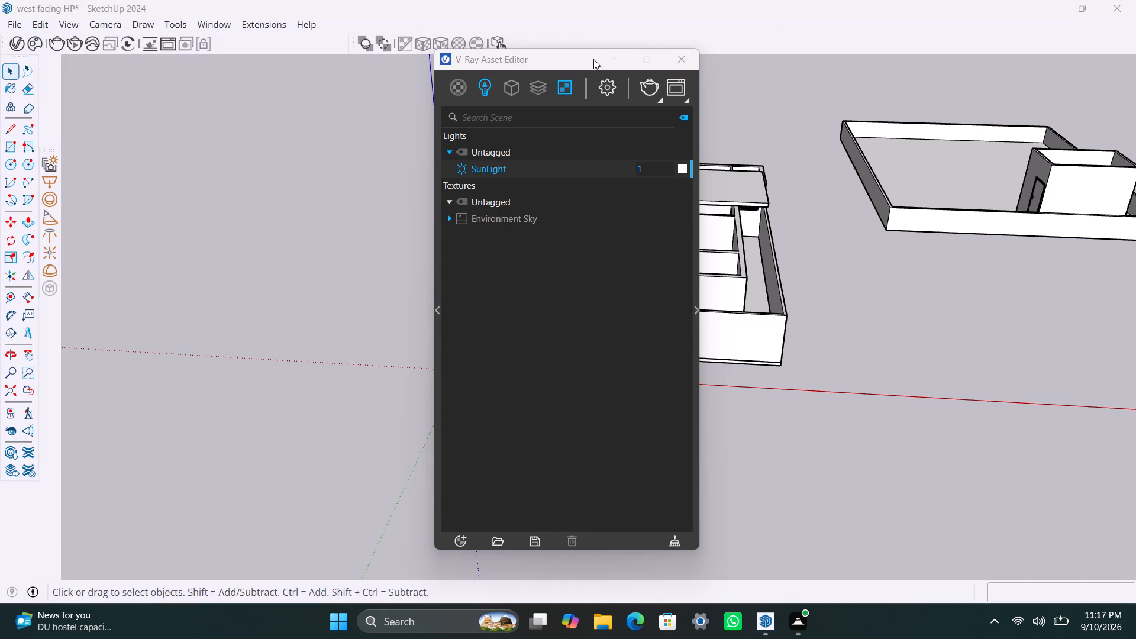
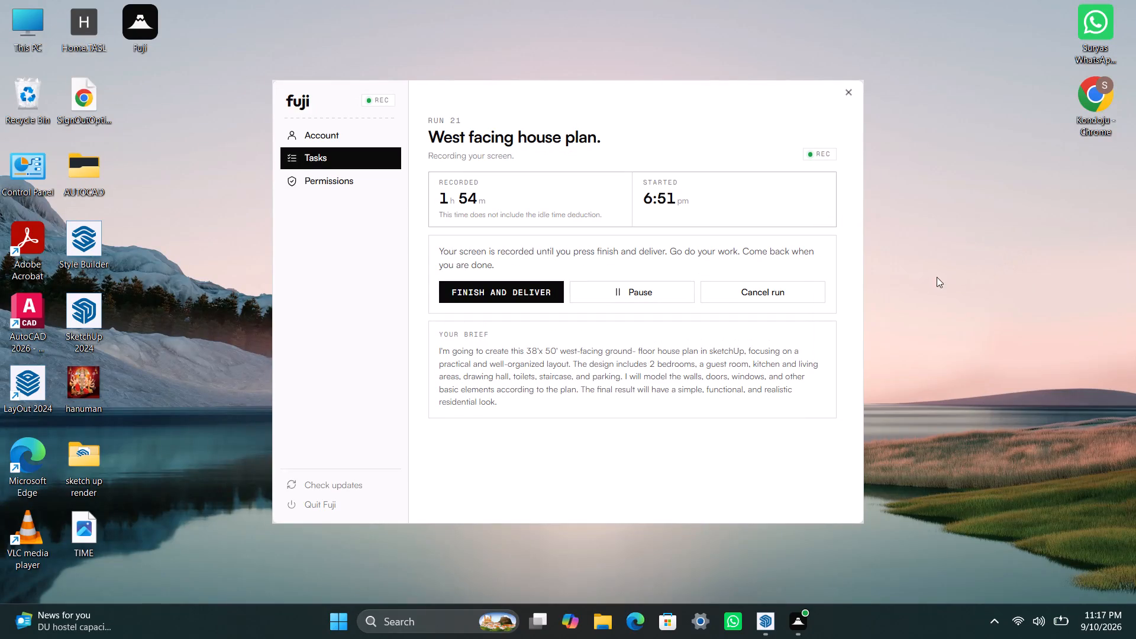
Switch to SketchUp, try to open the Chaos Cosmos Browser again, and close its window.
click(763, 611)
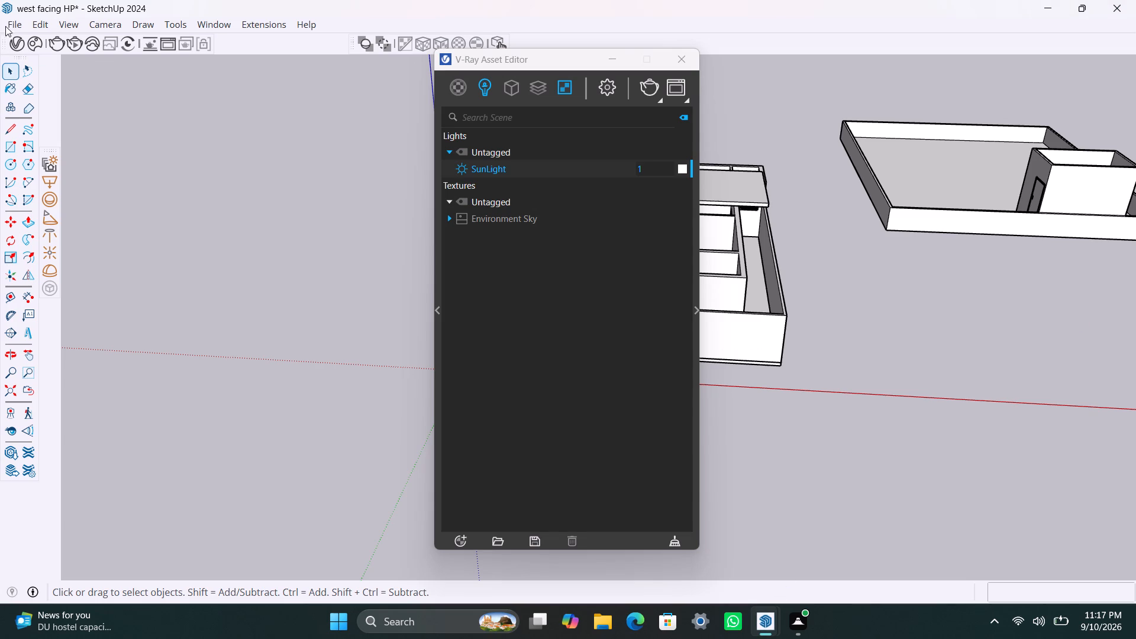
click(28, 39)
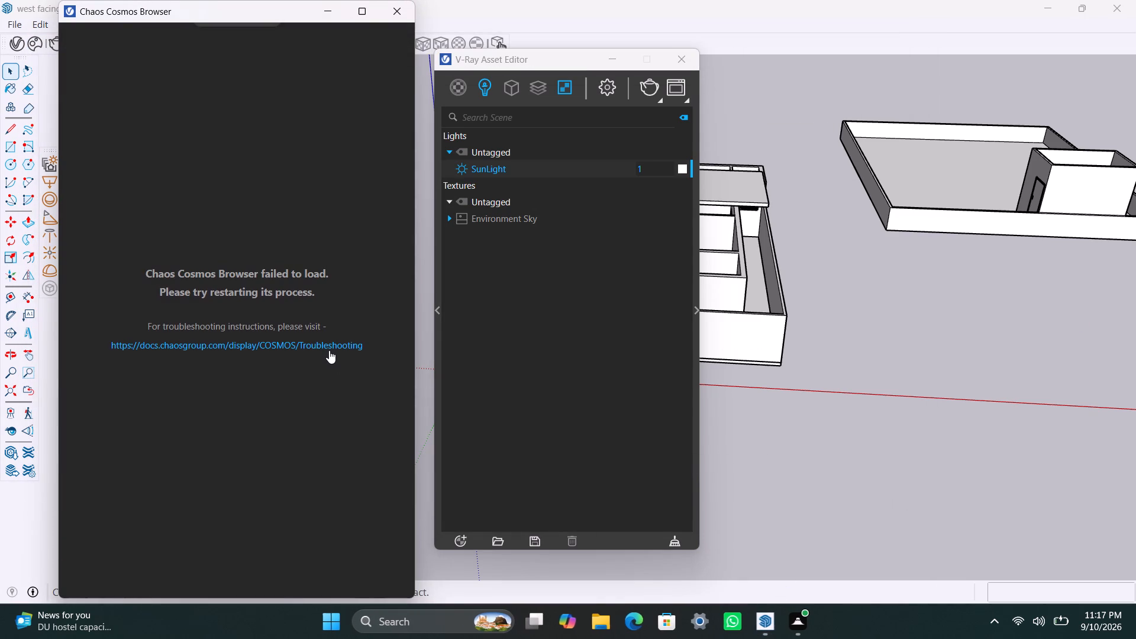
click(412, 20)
Close the V-Ray Asset Editor and exit SketchUp, saving the changes to west facing HP.
click(670, 57)
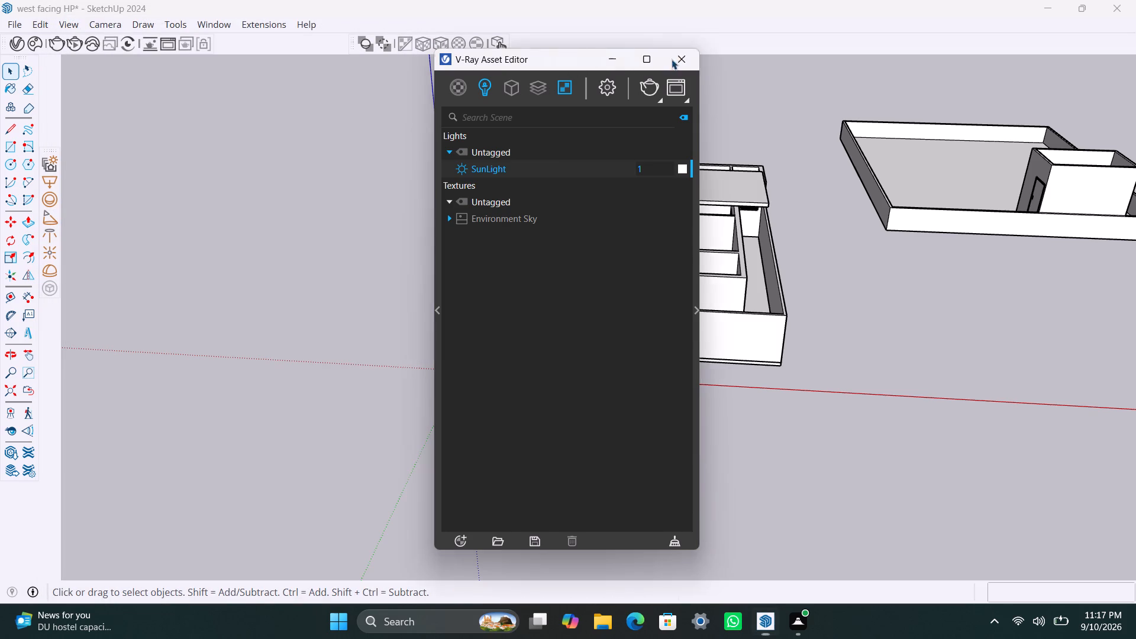
click(1115, 9)
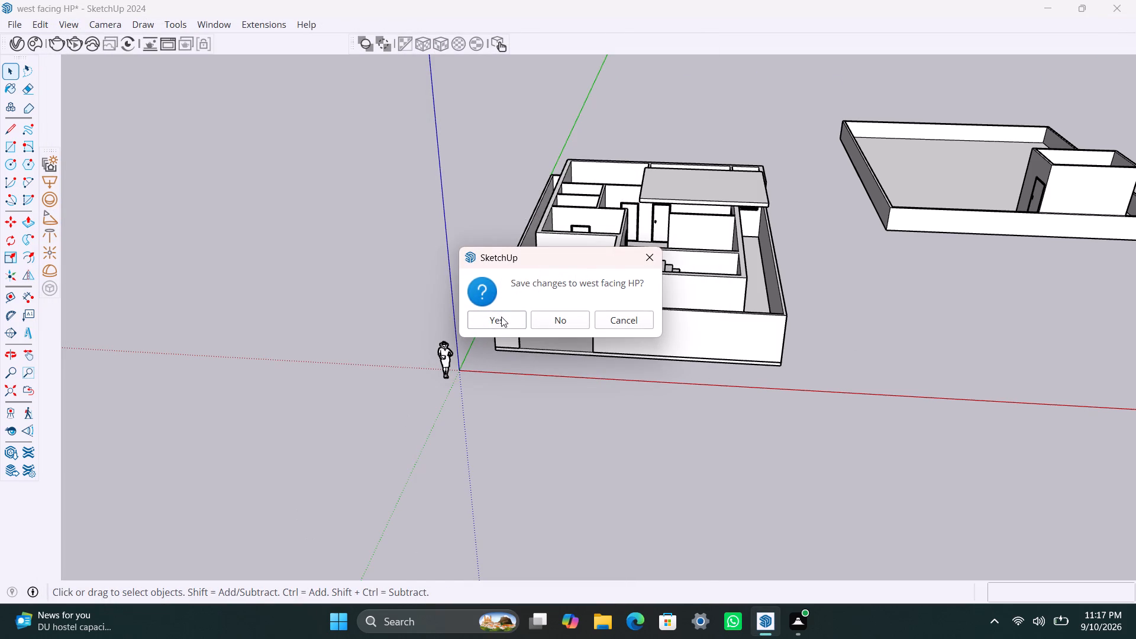
click(501, 317)
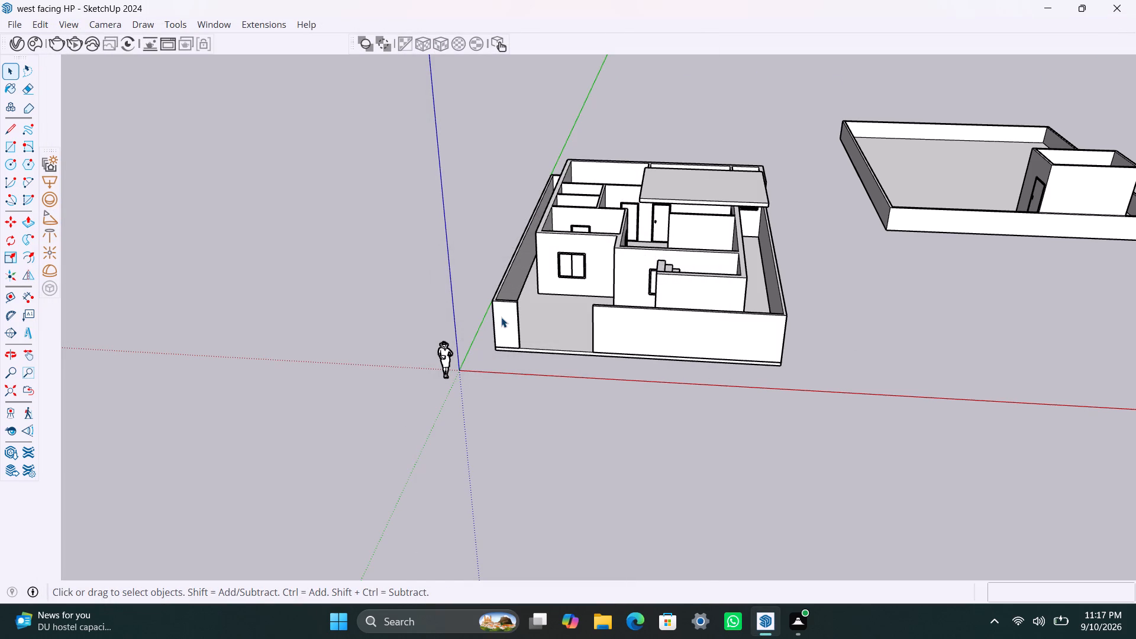
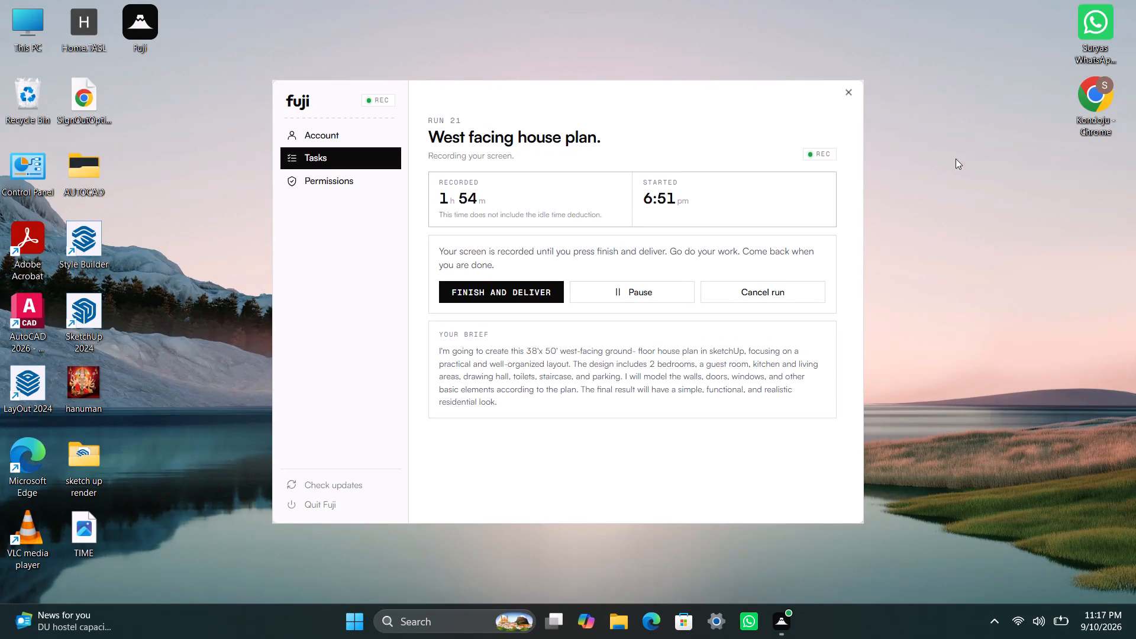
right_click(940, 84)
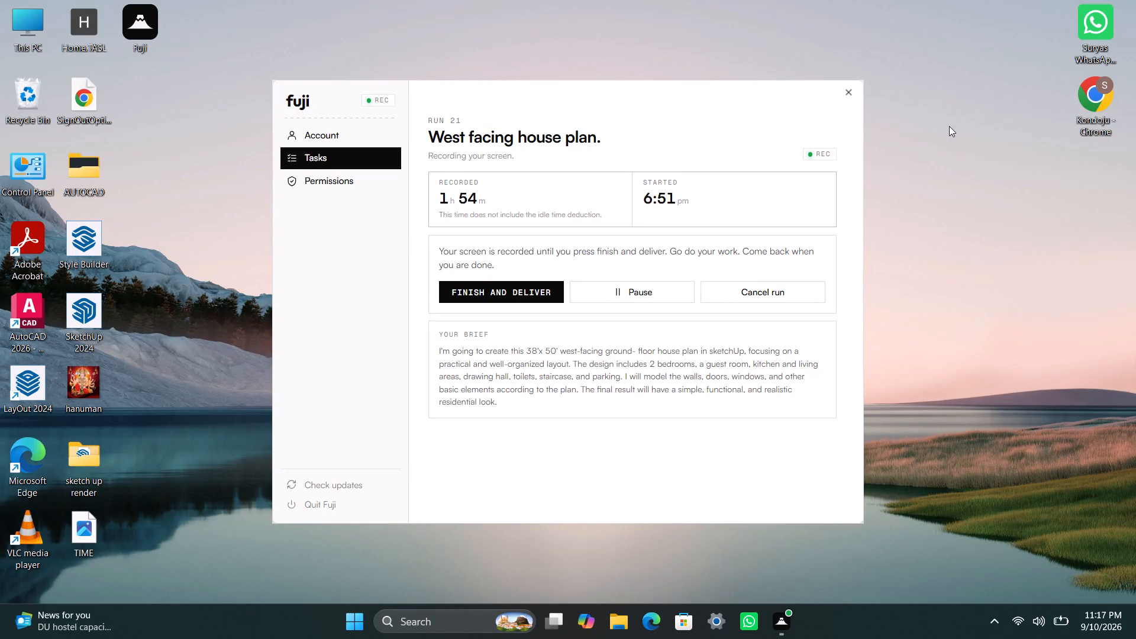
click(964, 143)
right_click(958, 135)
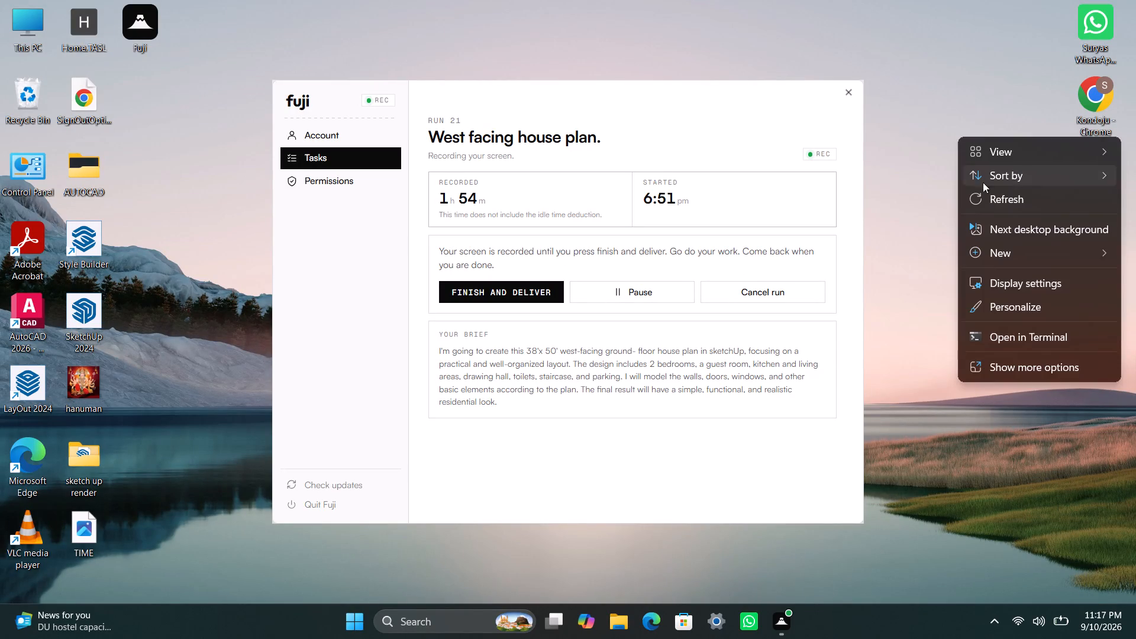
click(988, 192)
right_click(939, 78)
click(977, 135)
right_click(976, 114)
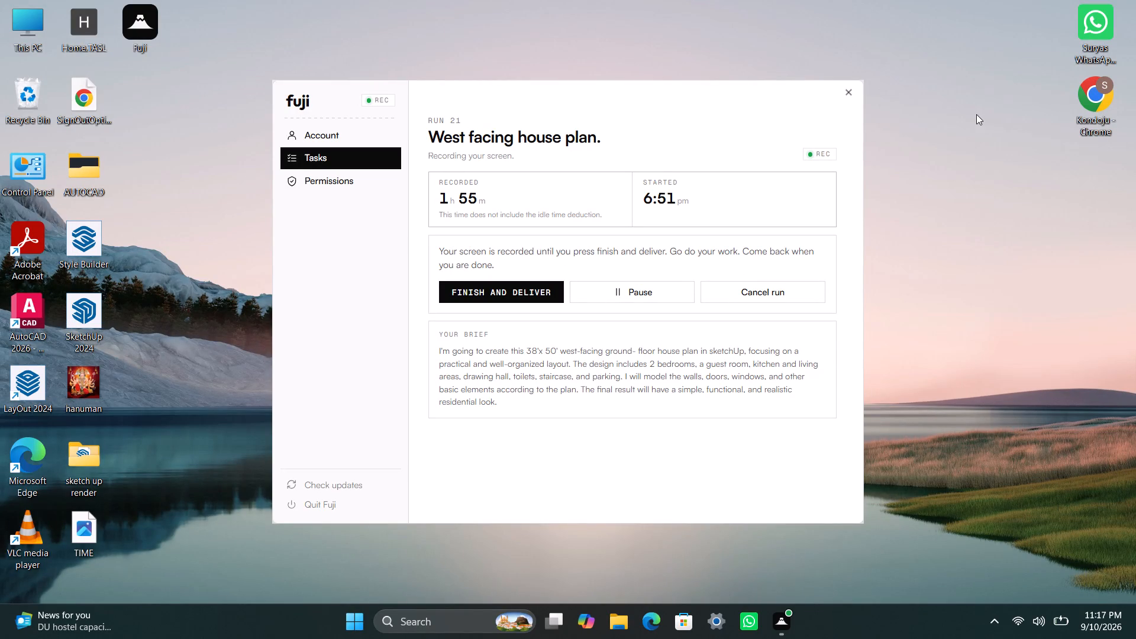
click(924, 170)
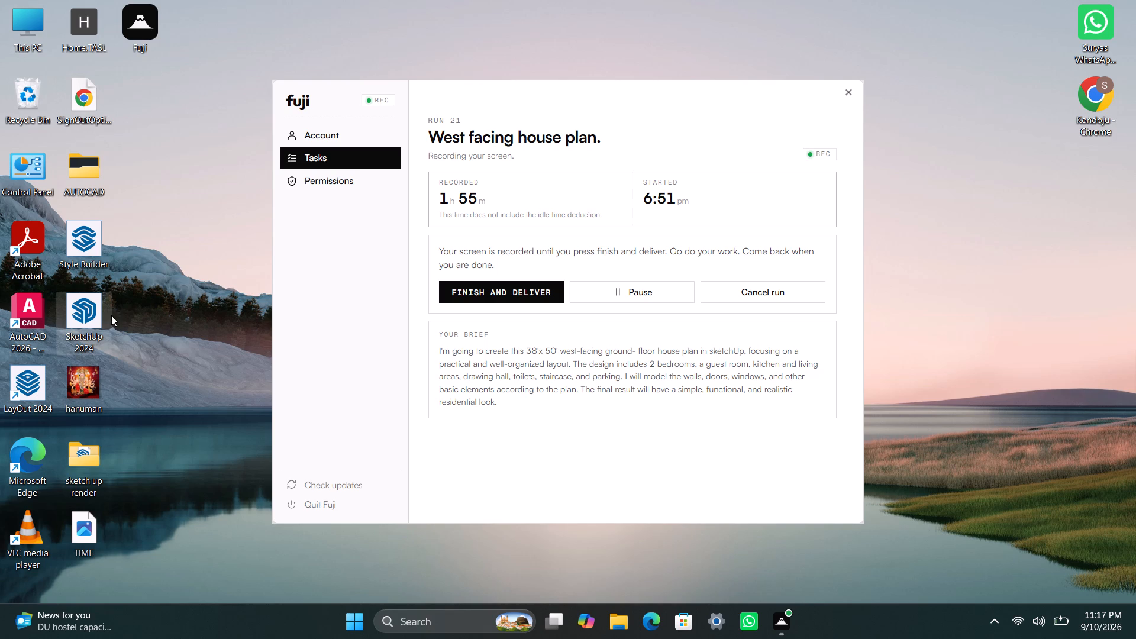
Launch SketchUp 2024 again from the desktop.
double_click(99, 306)
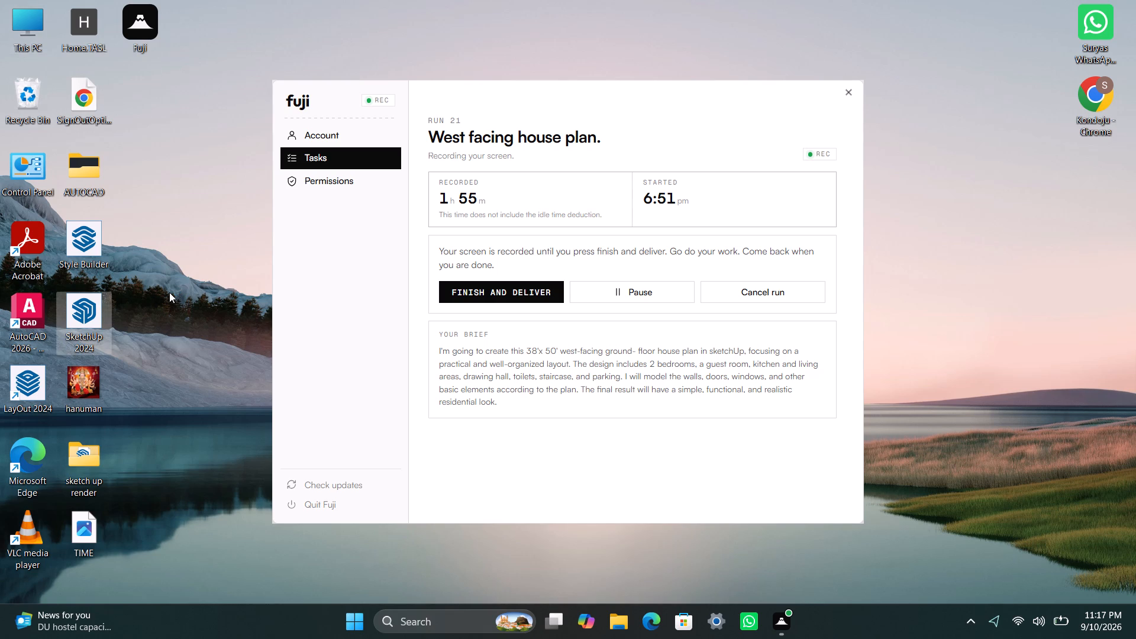
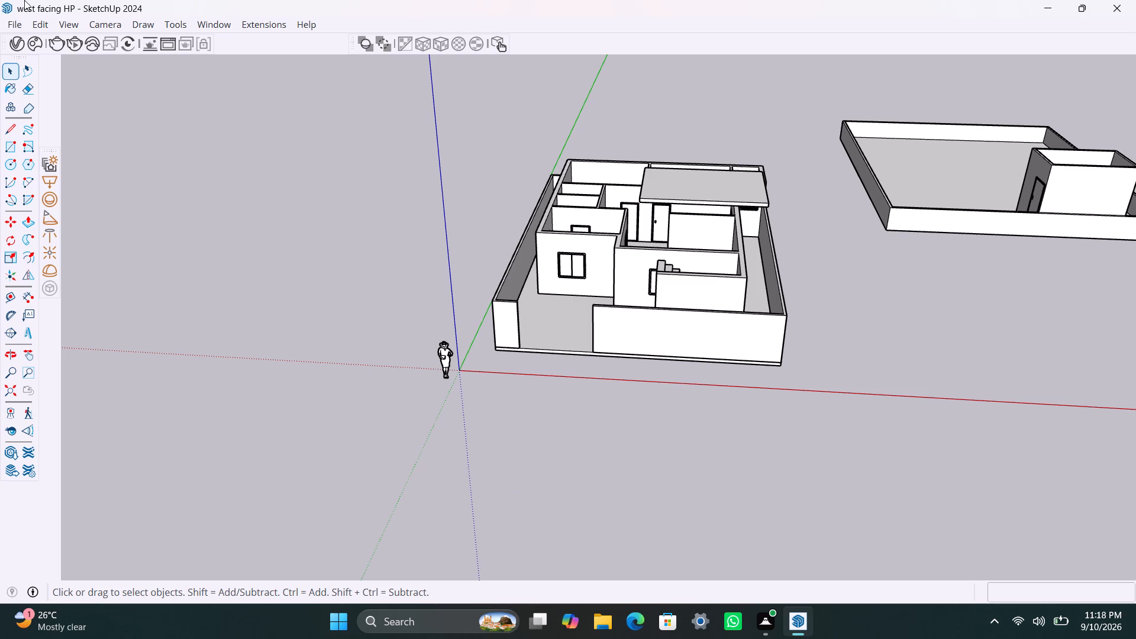
Open the Chaos Cosmos Browser and the V-Ray Asset Editor.
click(32, 38)
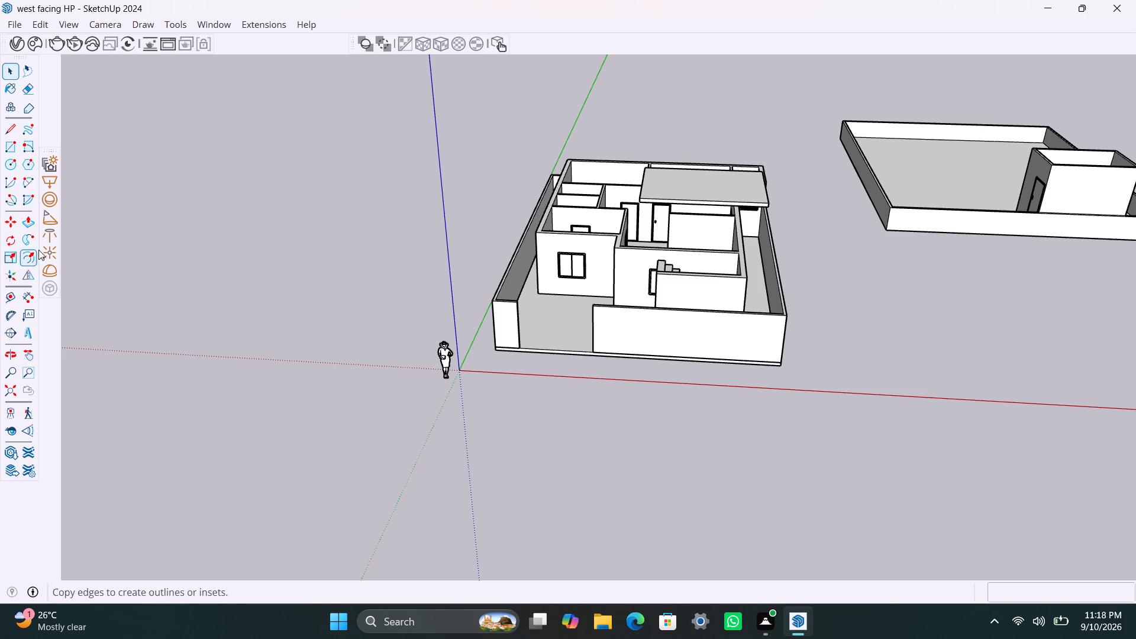
click(38, 48)
click(38, 48)
click(17, 51)
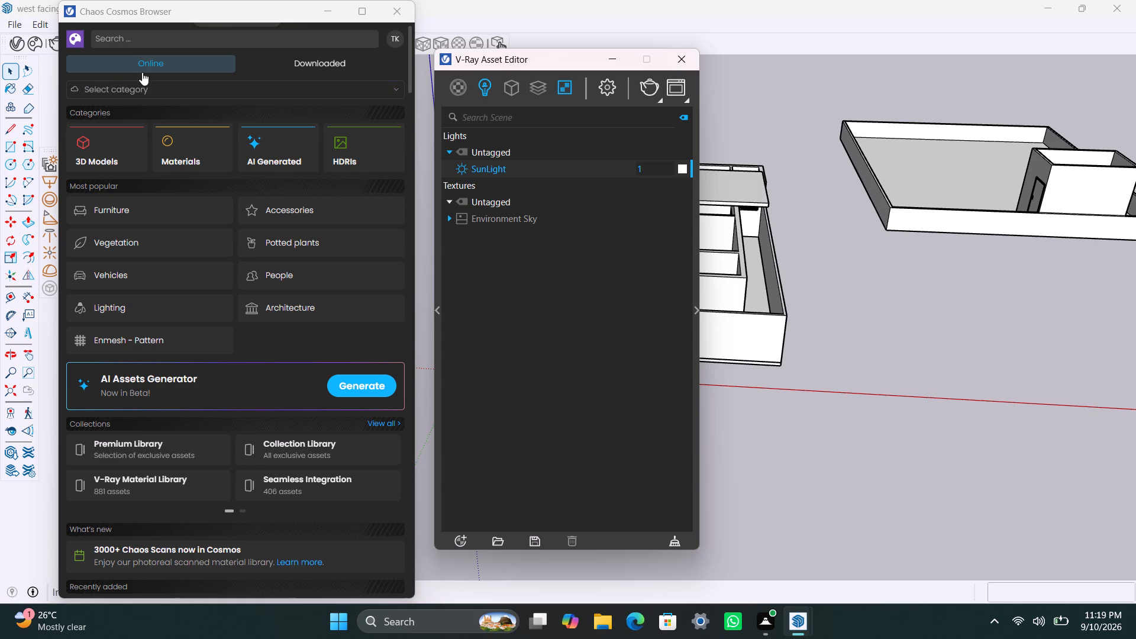
Import Marble Emperador Dark 150cm from the online Stone materials and show the scene's materials in the Asset Editor.
click(157, 63)
click(177, 87)
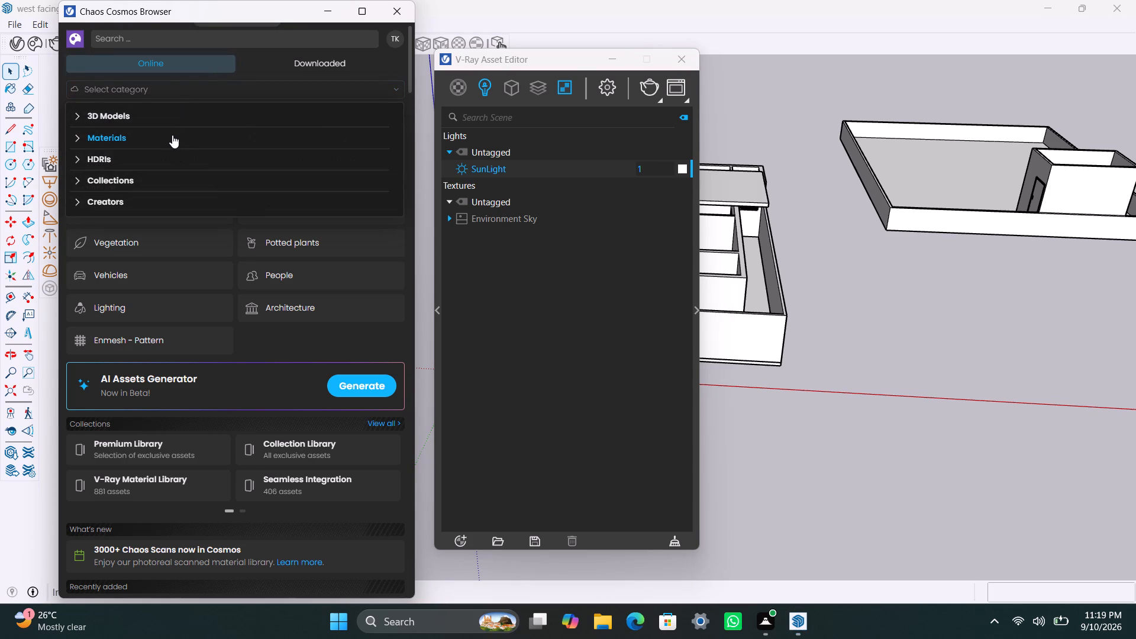
click(172, 134)
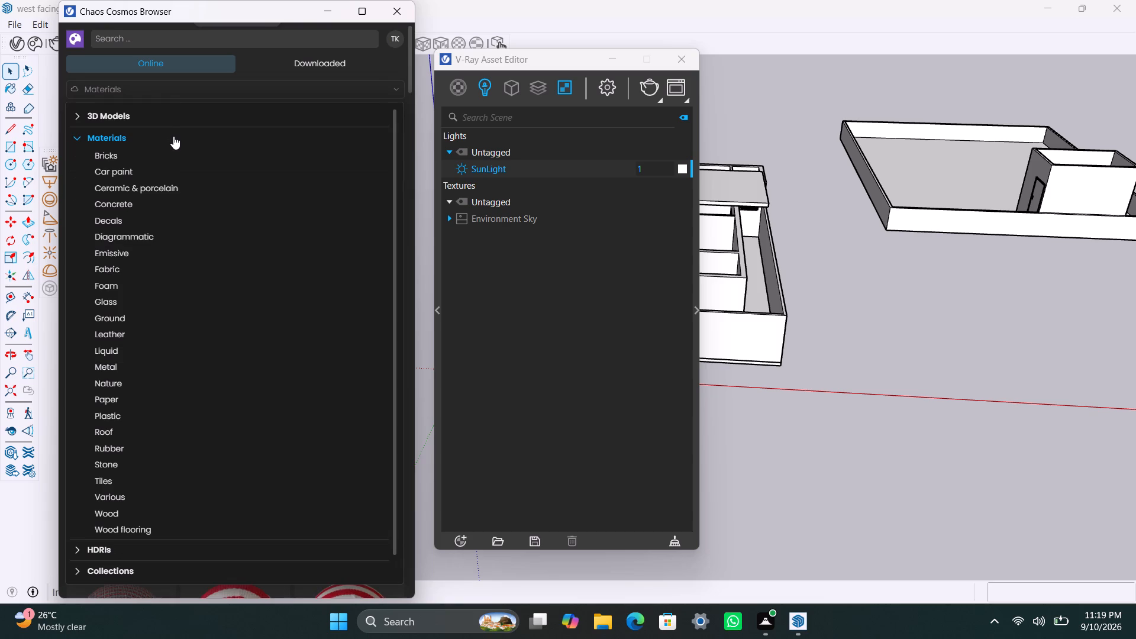
key(shift+Page_Down)
key(shift+Return)
click(137, 482)
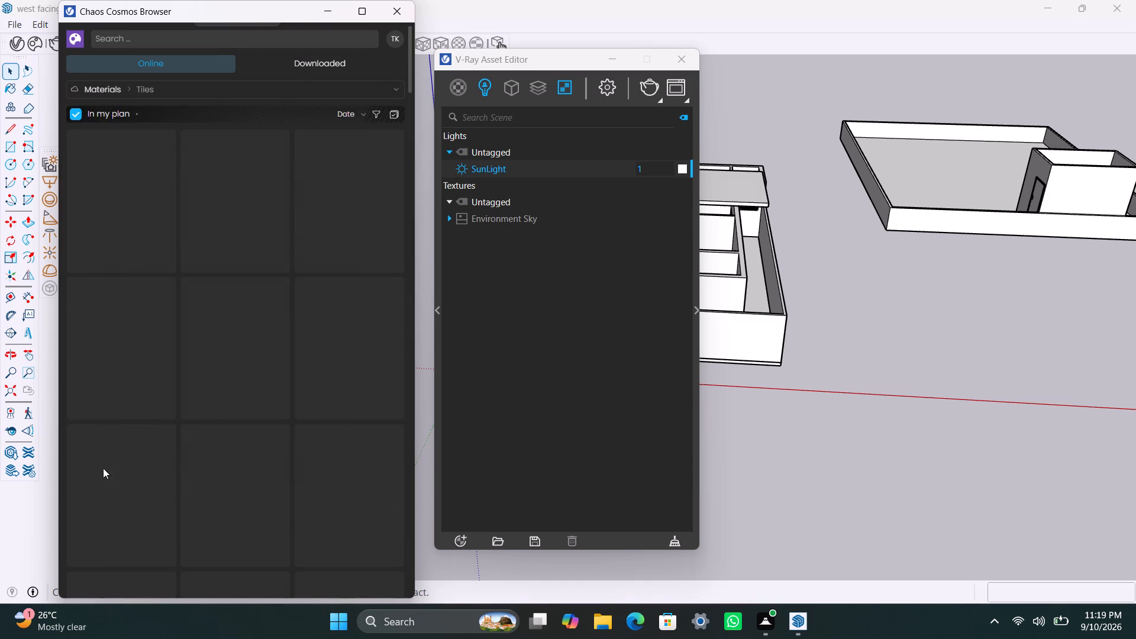
click(184, 88)
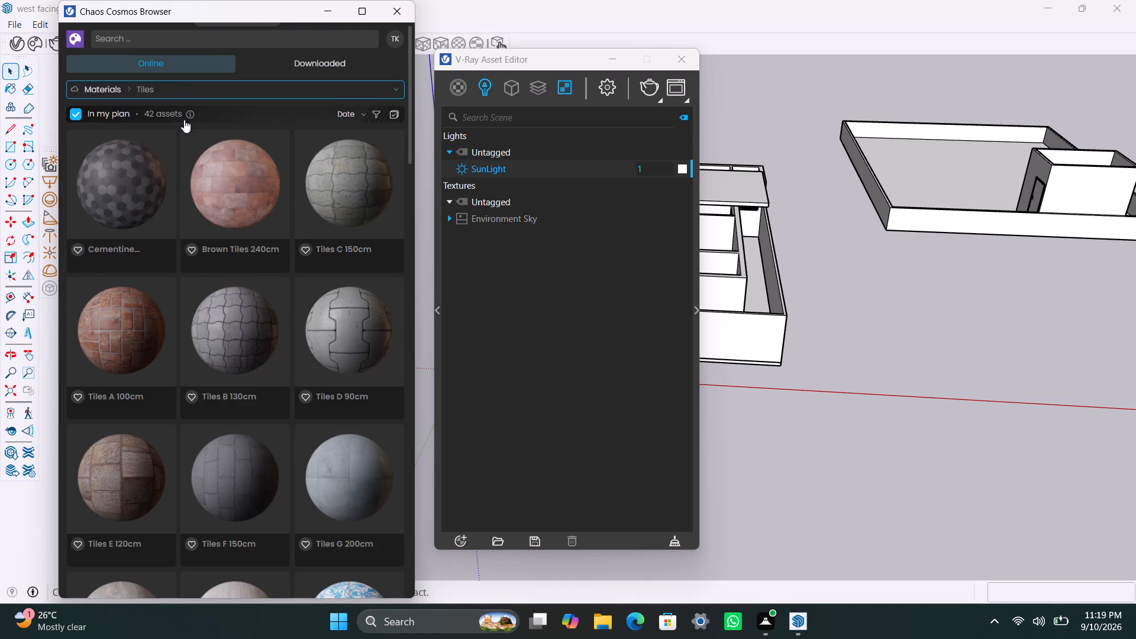
double_click(127, 461)
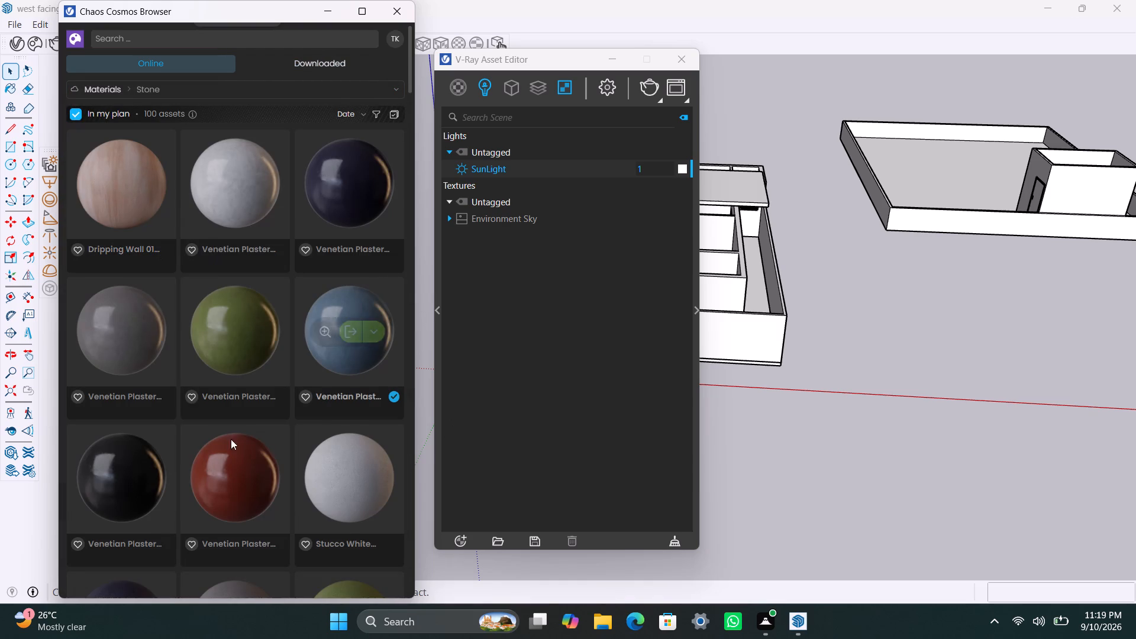
scroll(183, 485, down, 3)
scroll(282, 434, down, 3)
scroll(191, 450, down, 3)
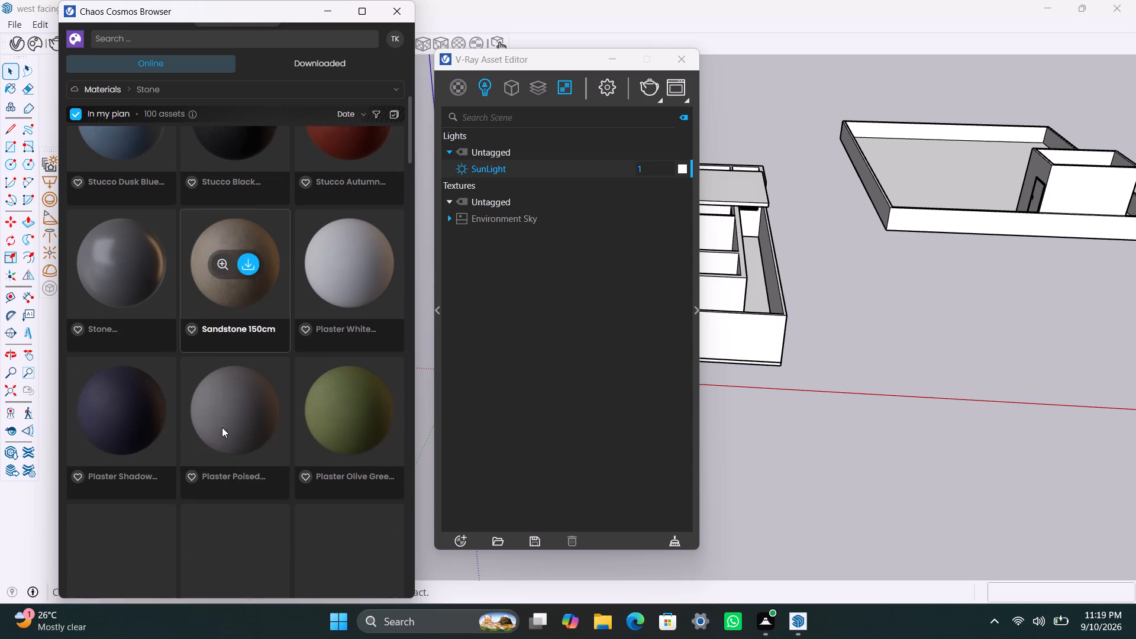
scroll(191, 414, down, 5)
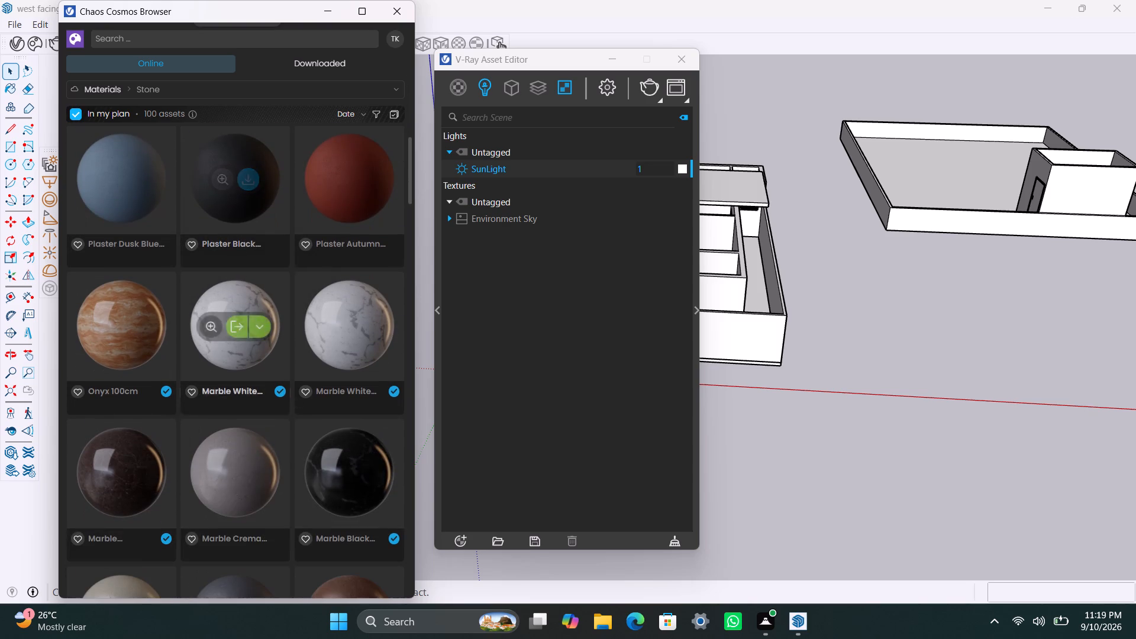
scroll(189, 449, down, 1)
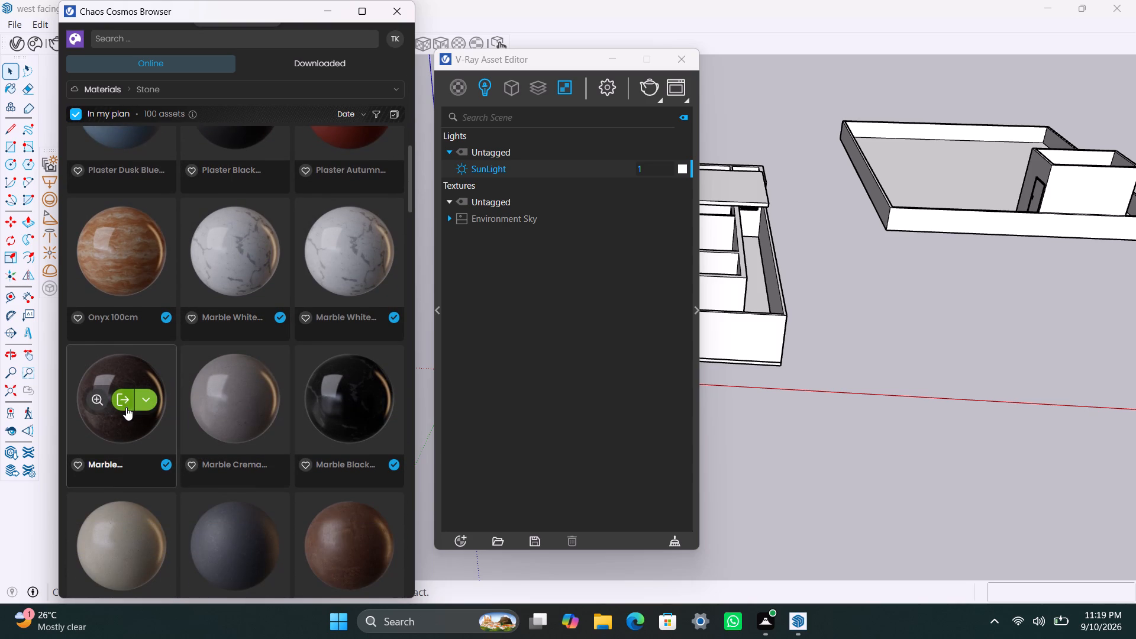
click(127, 405)
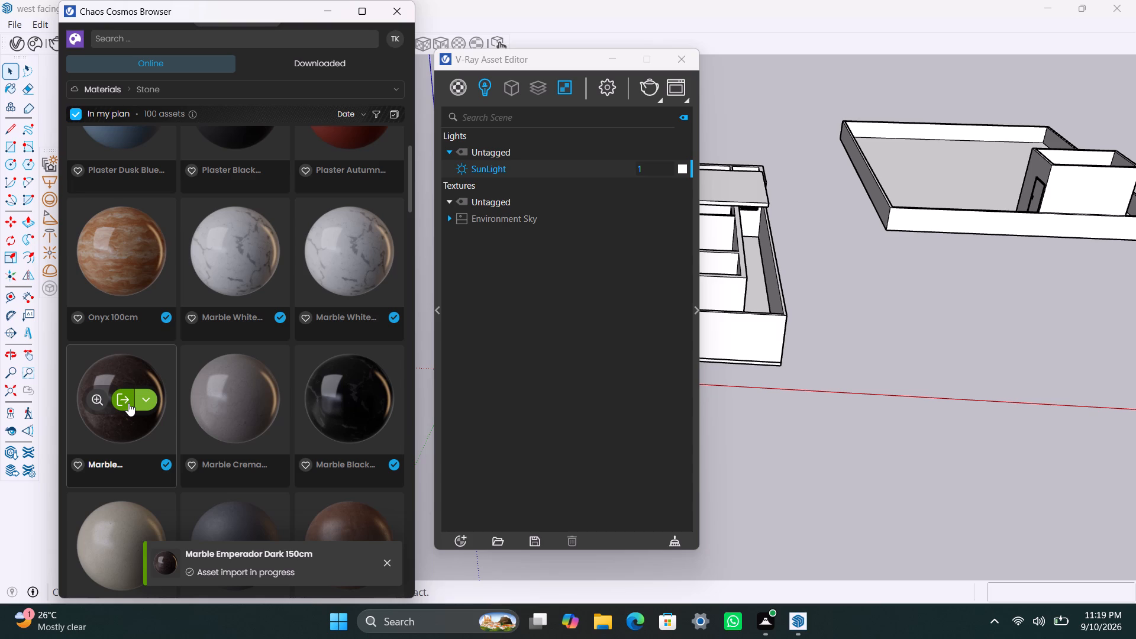
click(456, 83)
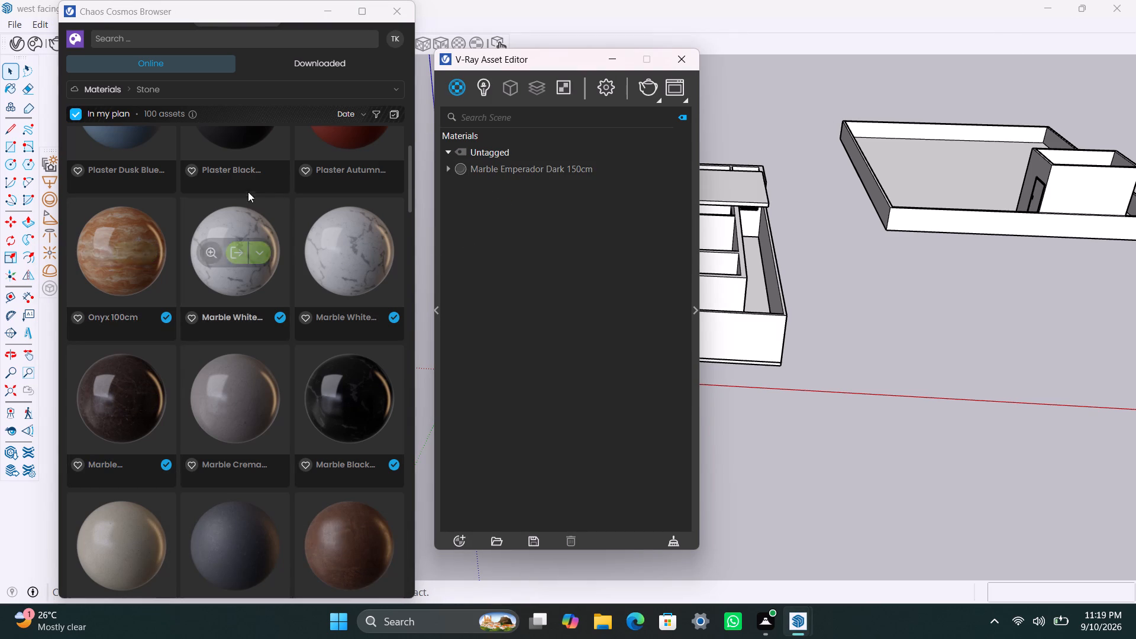
Download Aluminium Black Anodized 15cm from the Metal materials and import it into the scene.
scroll(286, 265, up, 11)
click(304, 92)
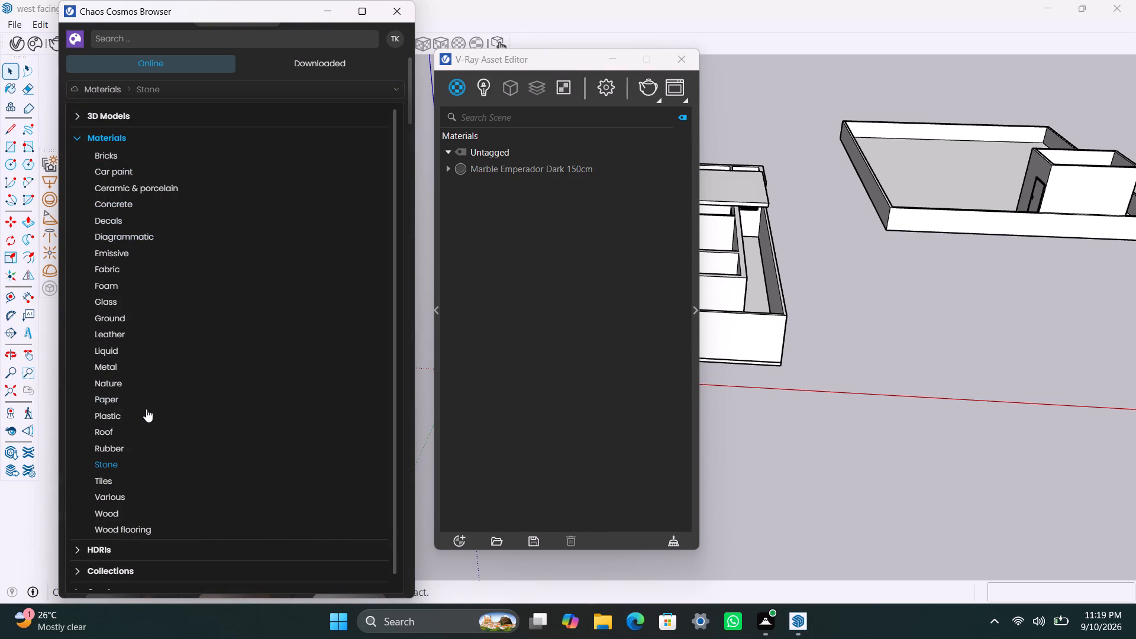
double_click(140, 362)
scroll(240, 279, down, 3)
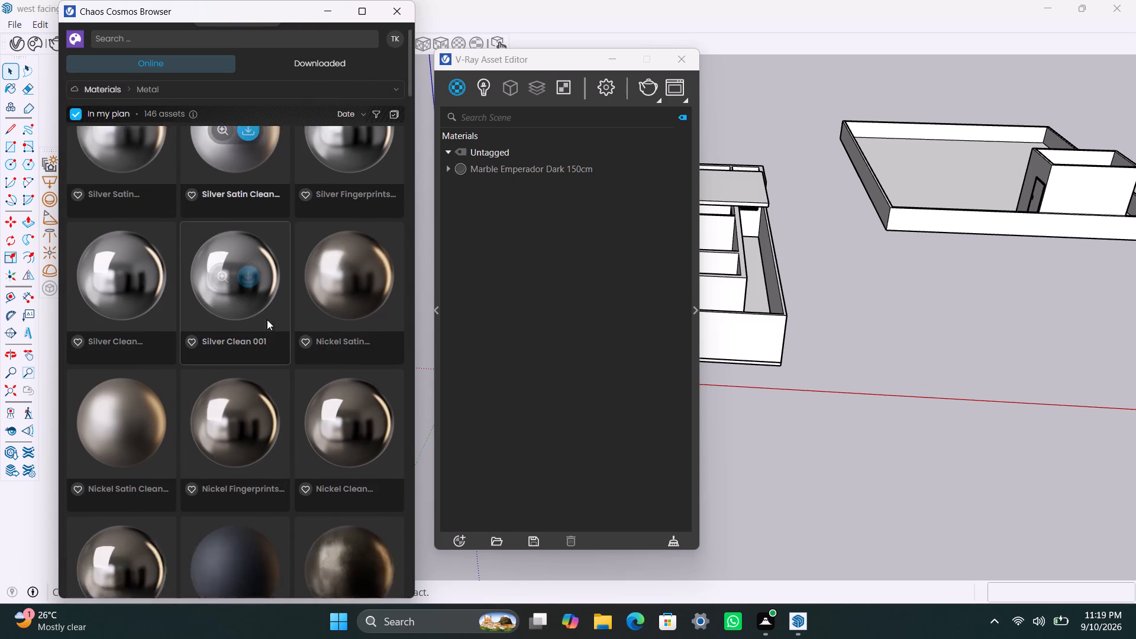
scroll(286, 345, down, 9)
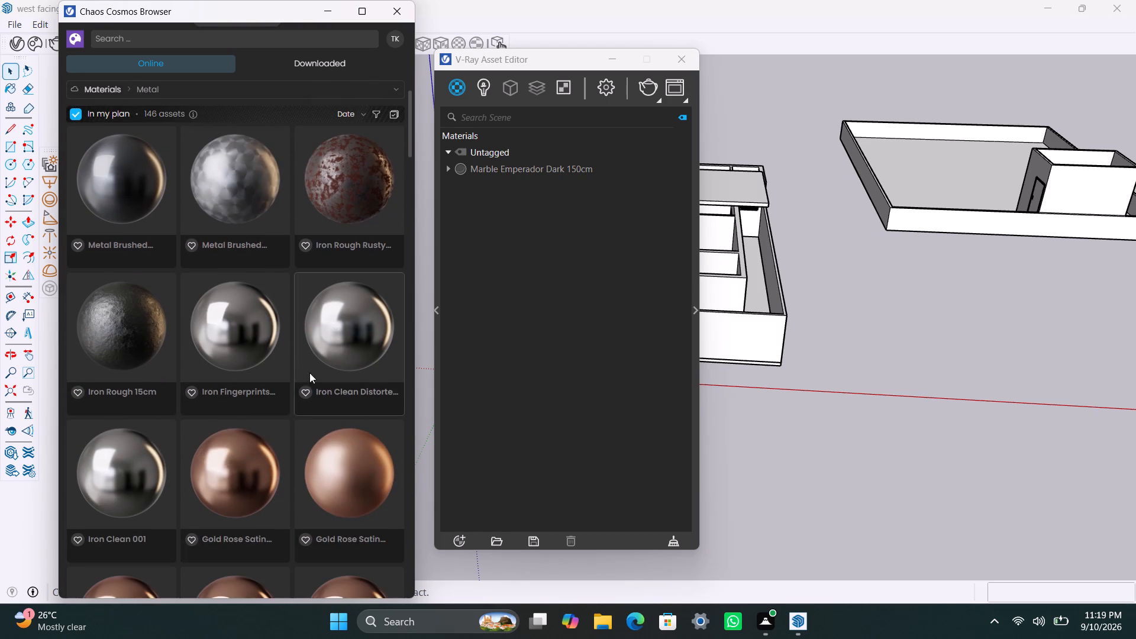
scroll(338, 409, down, 5)
scroll(302, 341, down, 6)
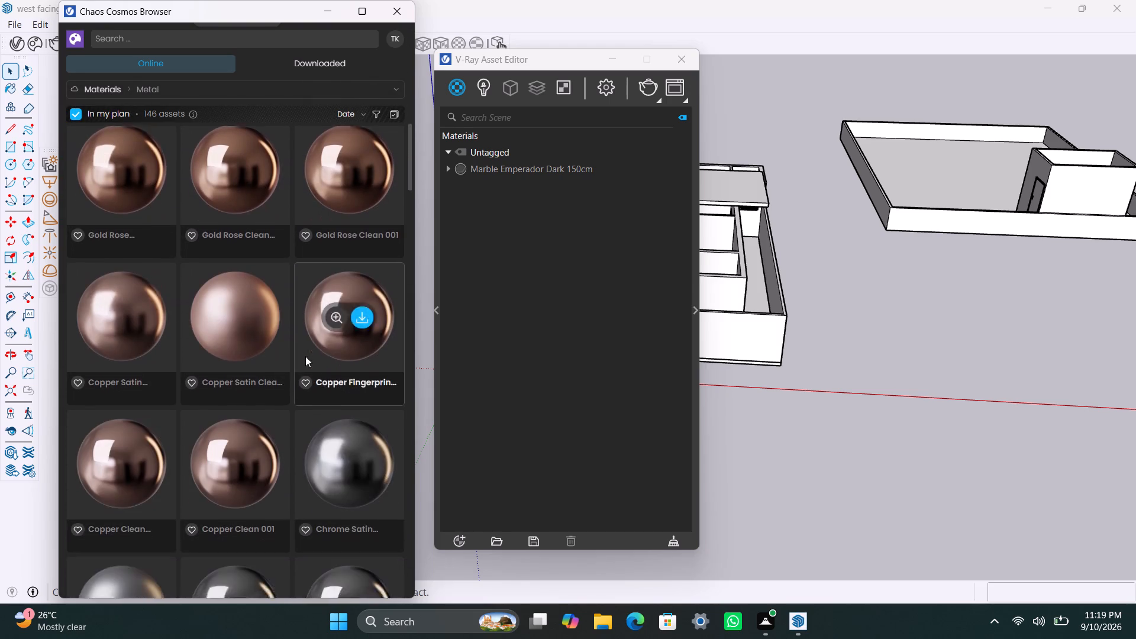
scroll(319, 425, down, 17)
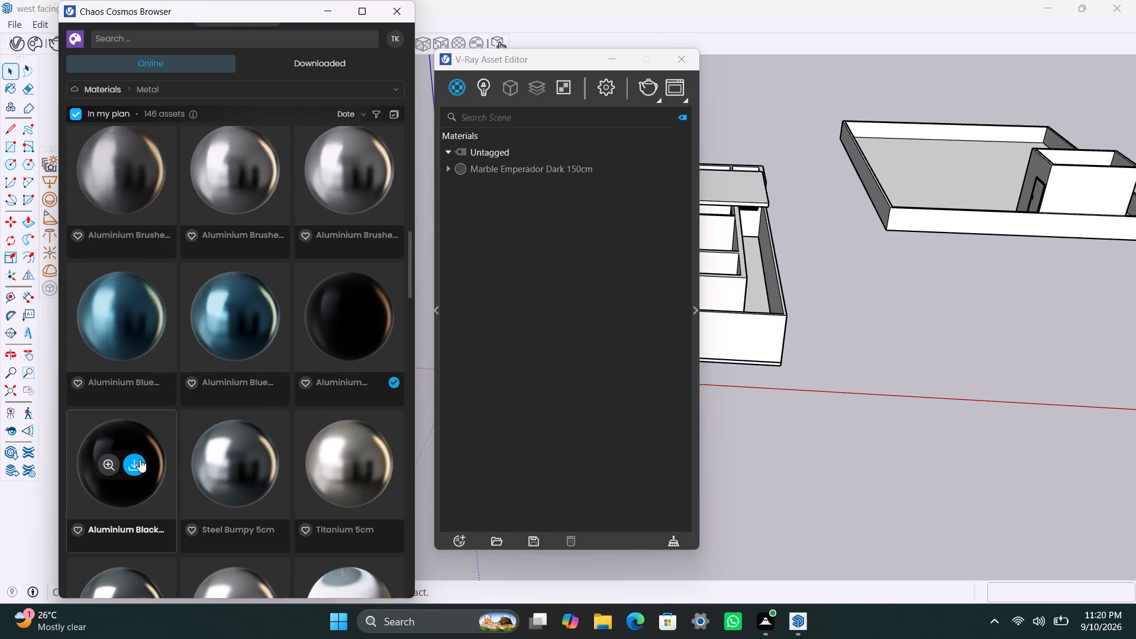
click(138, 461)
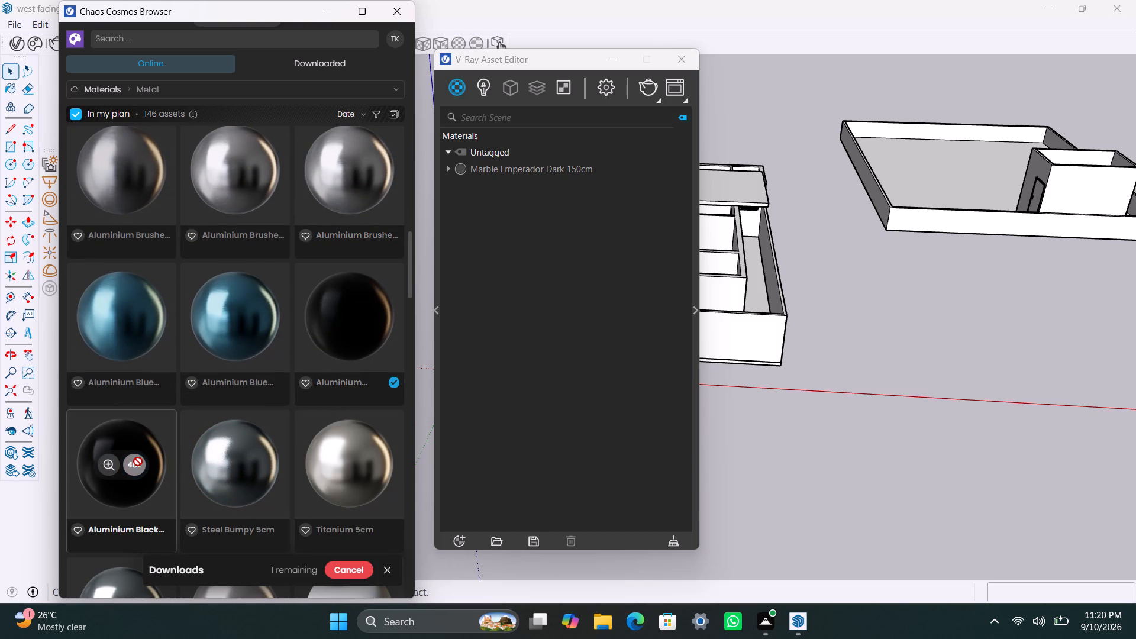
click(127, 468)
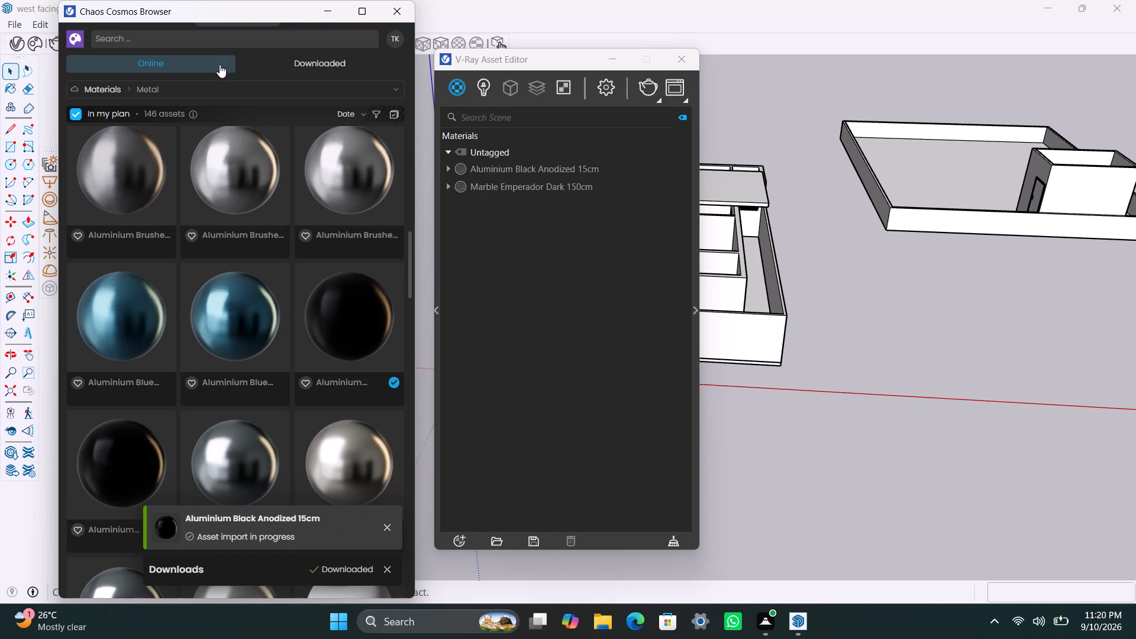
Import Glass Yellow 001 from the Glass materials into the scene.
click(218, 98)
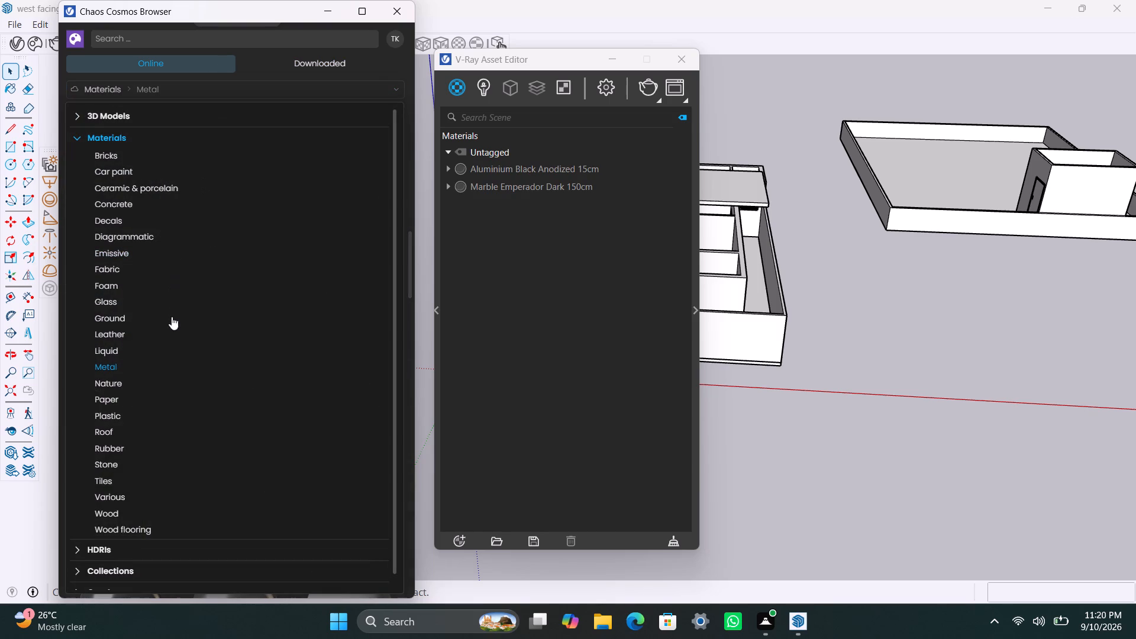
click(150, 305)
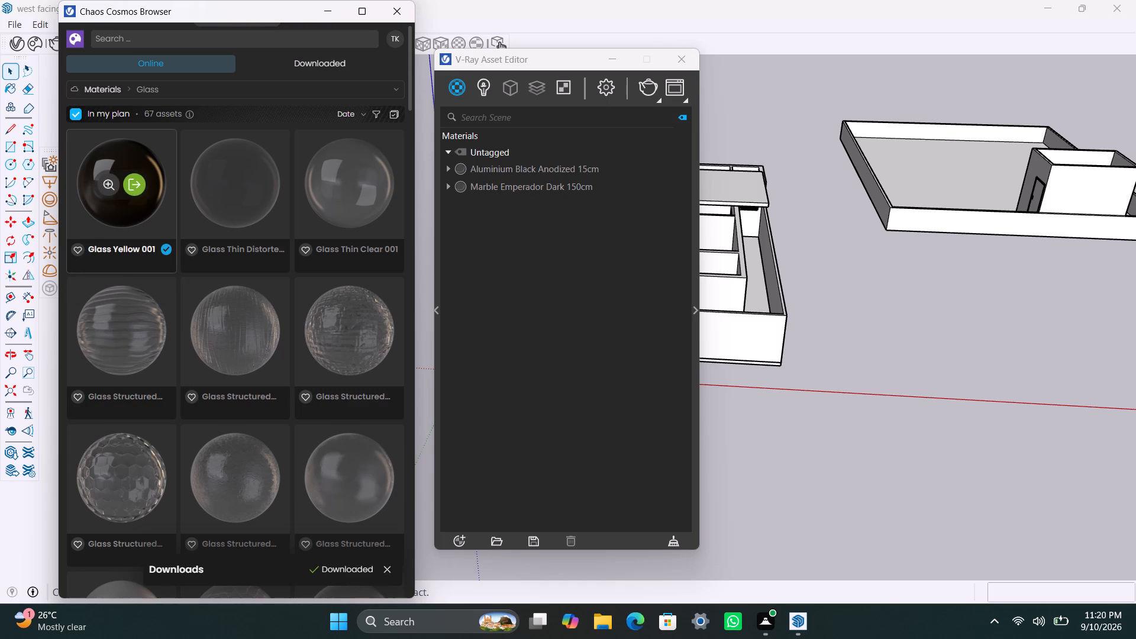
click(129, 190)
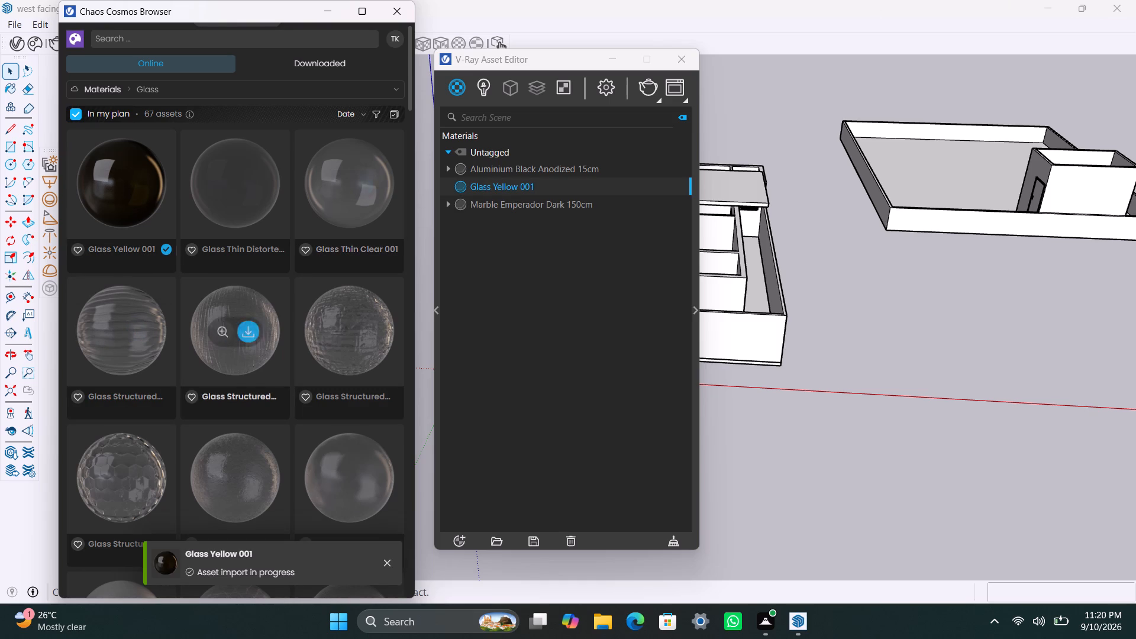
Download Oak Northland Highgloss 300cm from the Wood materials and import it into the scene.
click(152, 87)
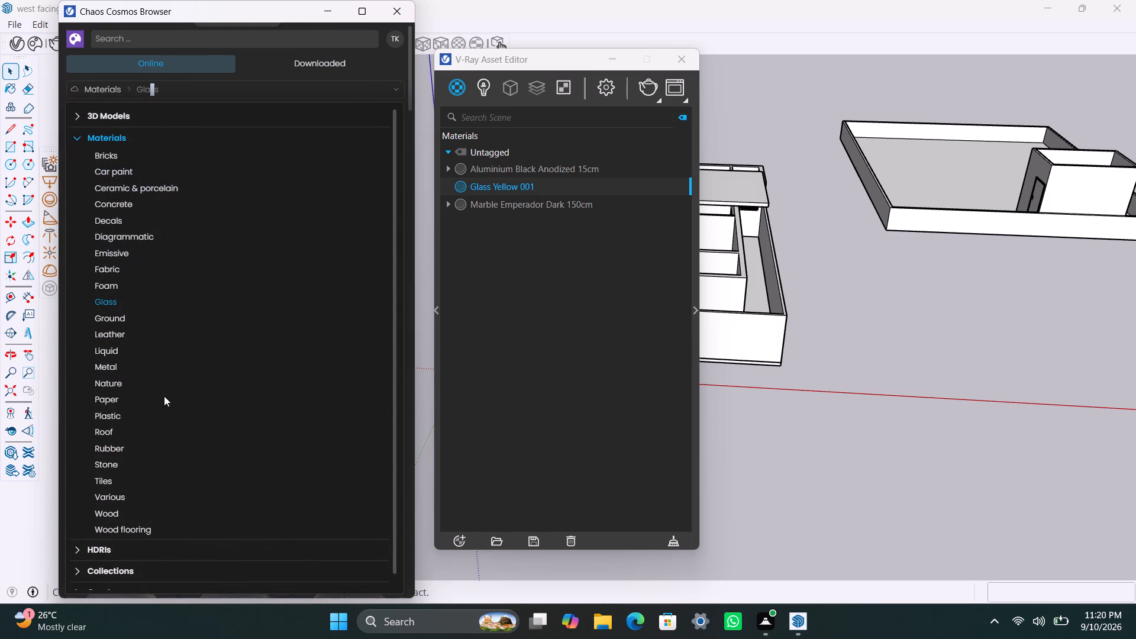
click(115, 513)
scroll(247, 432, down, 3)
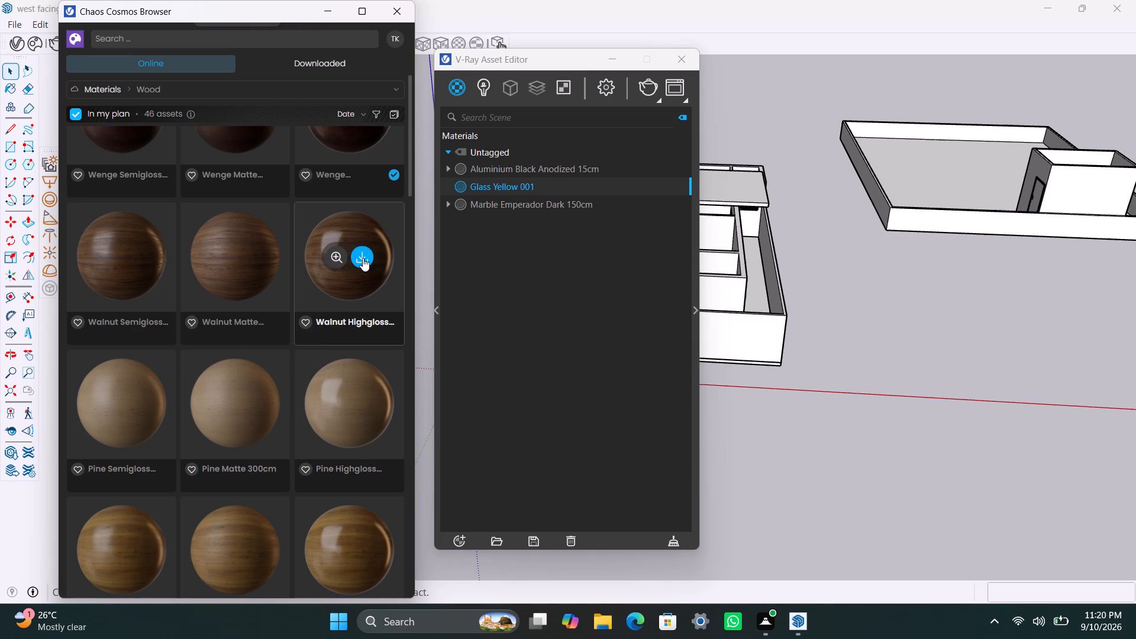
scroll(351, 417, down, 4)
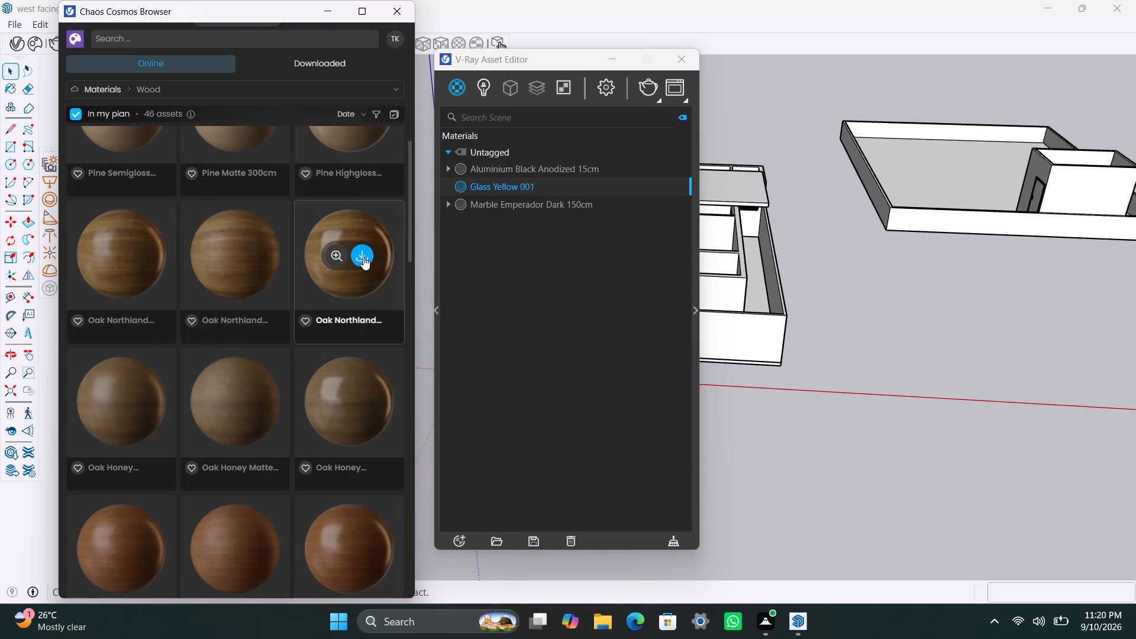
click(363, 257)
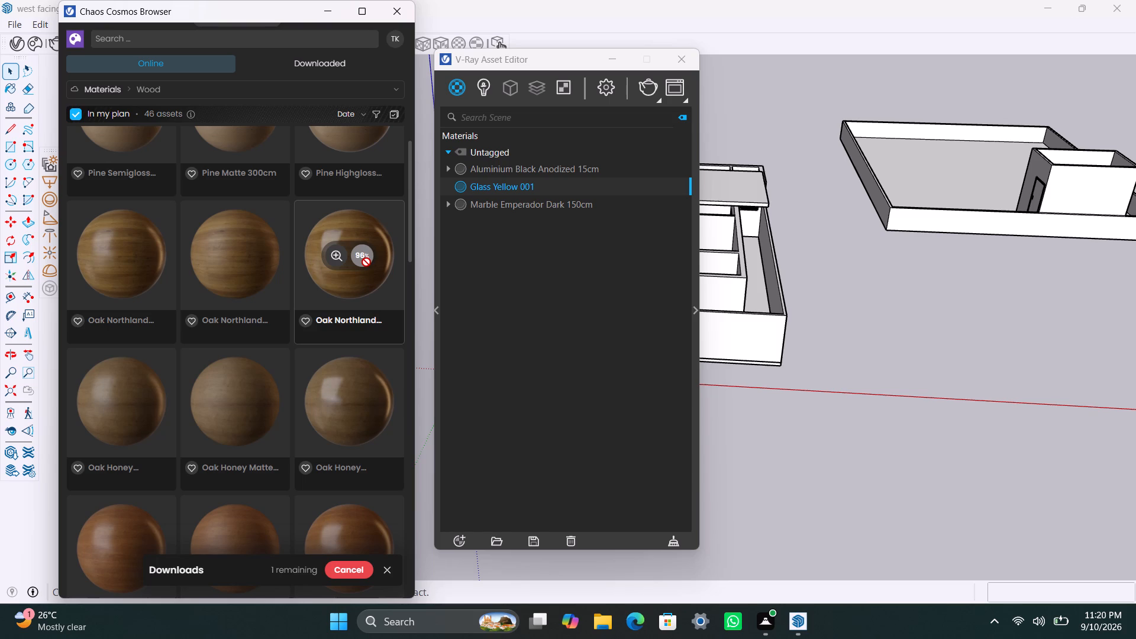
click(350, 256)
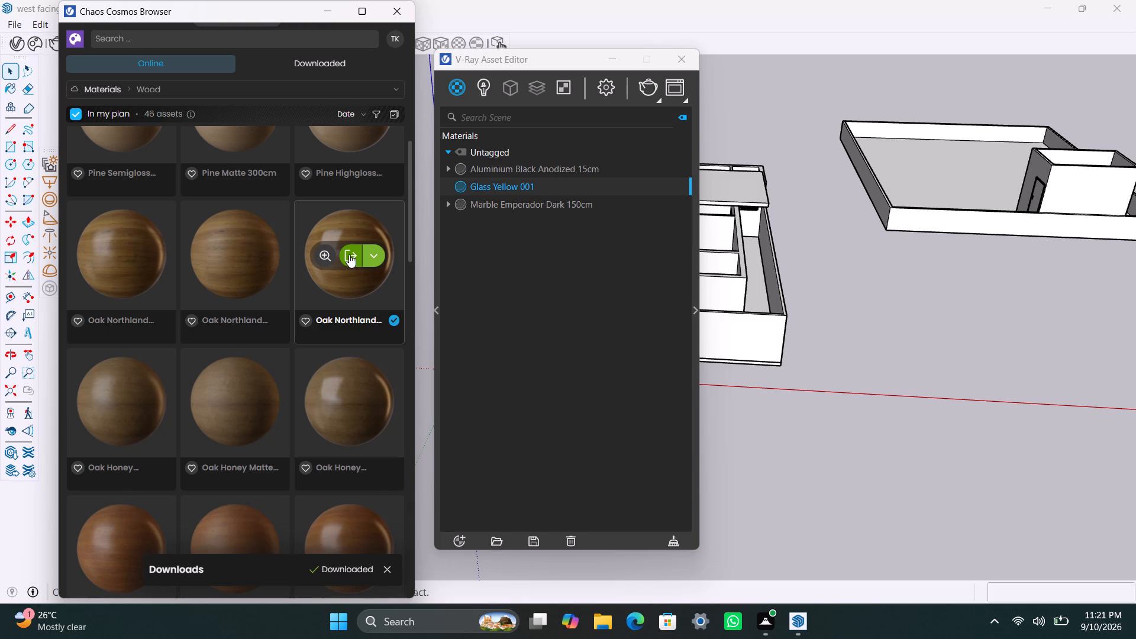
Look through the rest of the Wood materials for another suitable finish.
scroll(359, 332, down, 10)
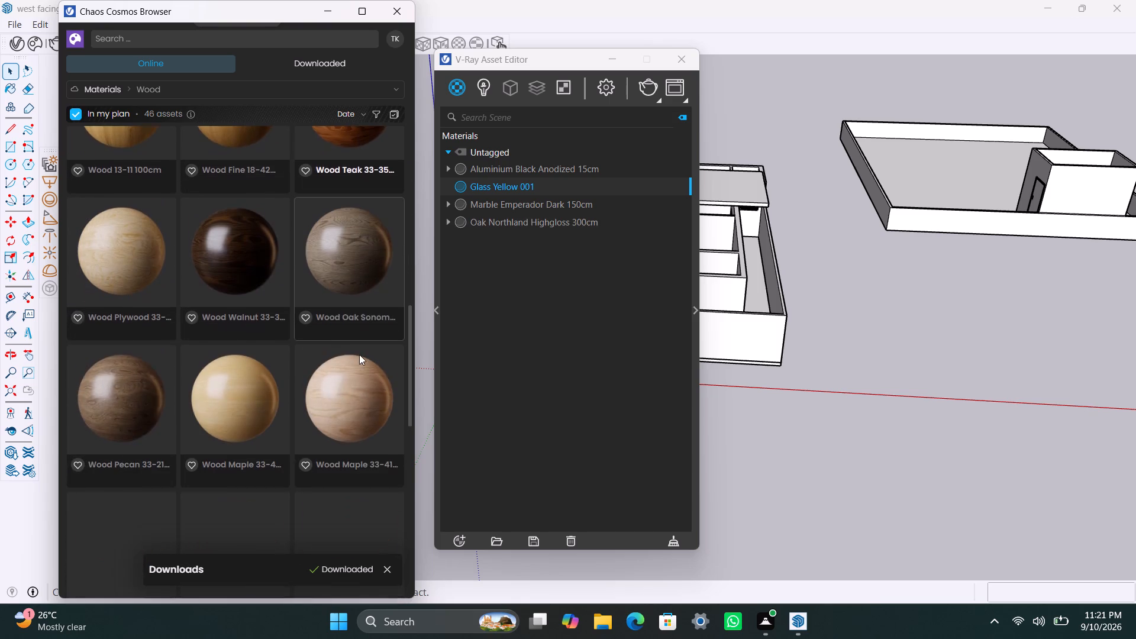
scroll(359, 354, down, 11)
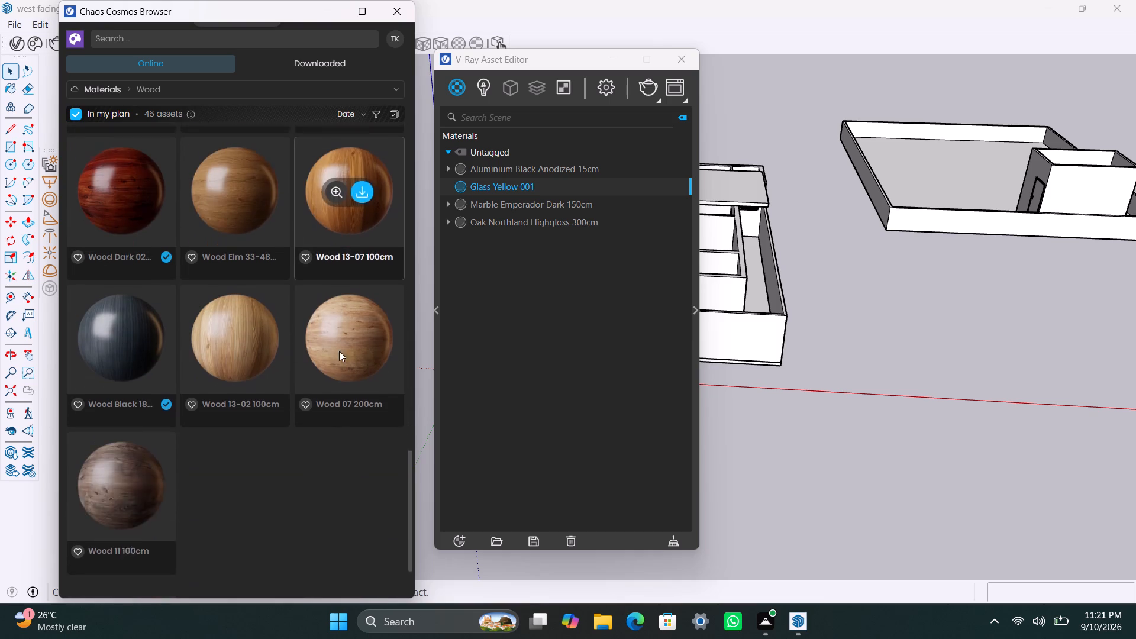
scroll(304, 343, down, 5)
scroll(282, 363, up, 19)
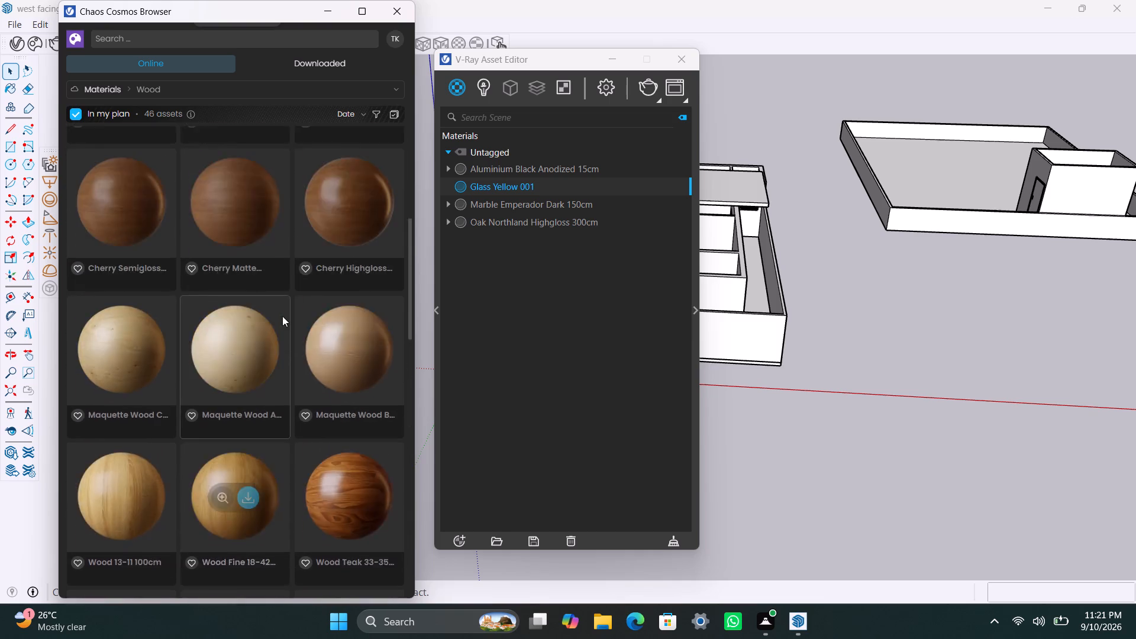
scroll(282, 316, up, 16)
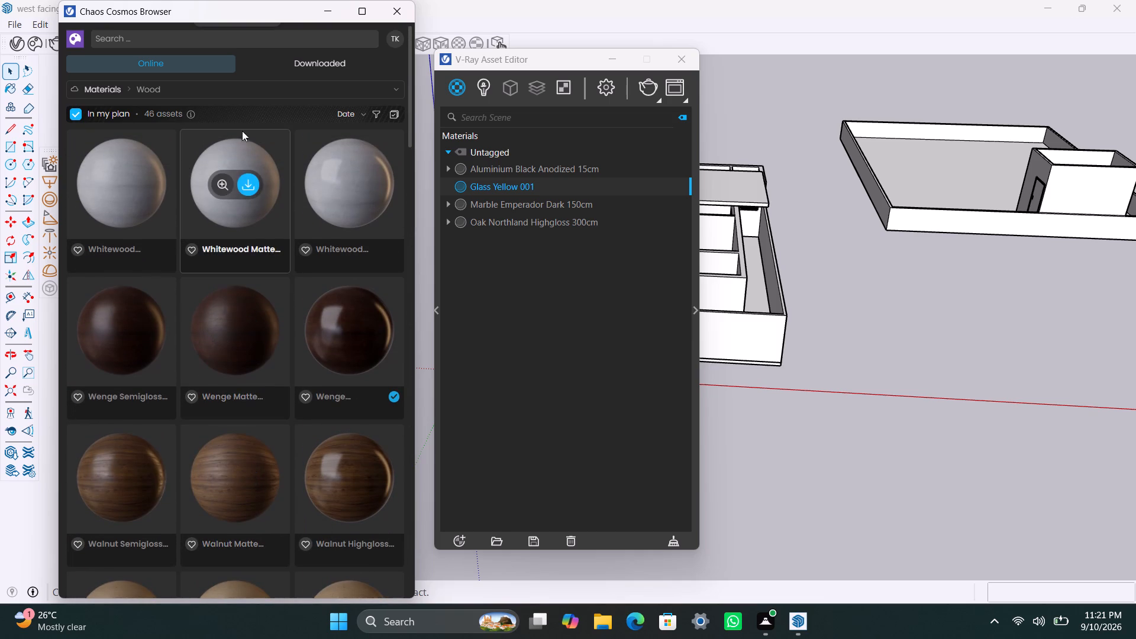
Search the online Cosmos assets for wall paint.
click(230, 87)
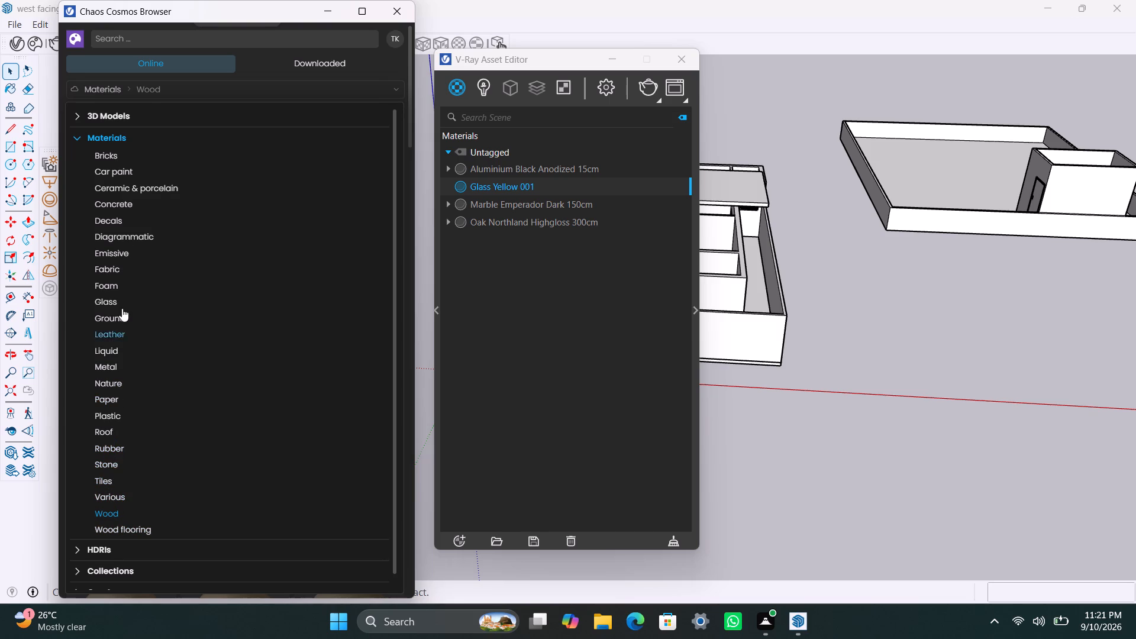
click(162, 42)
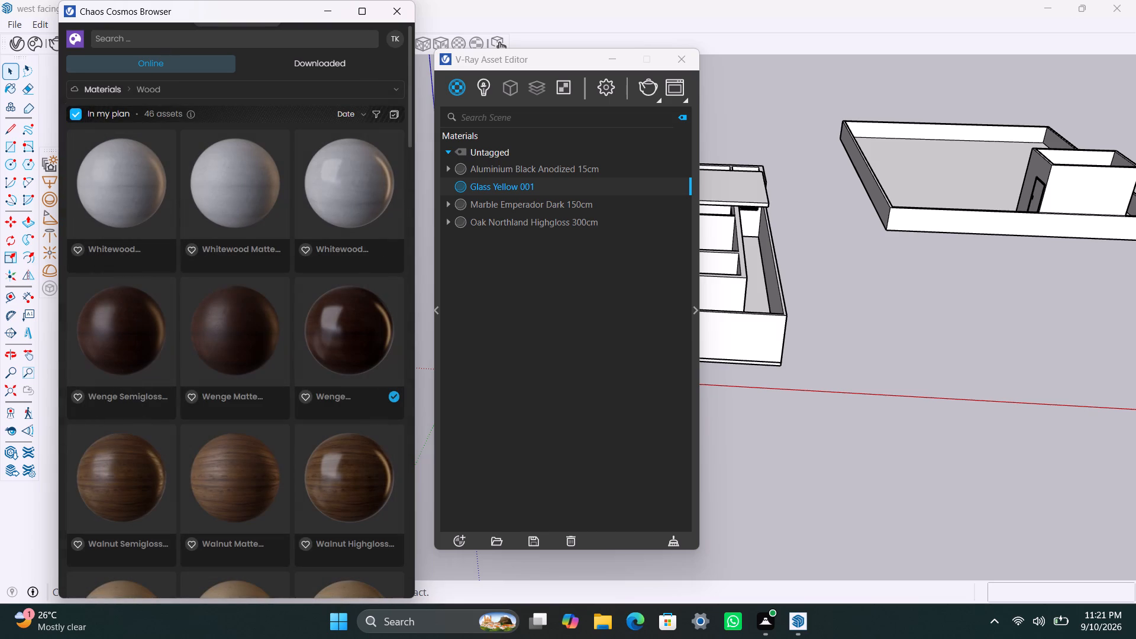
text(wa)
text(ll)
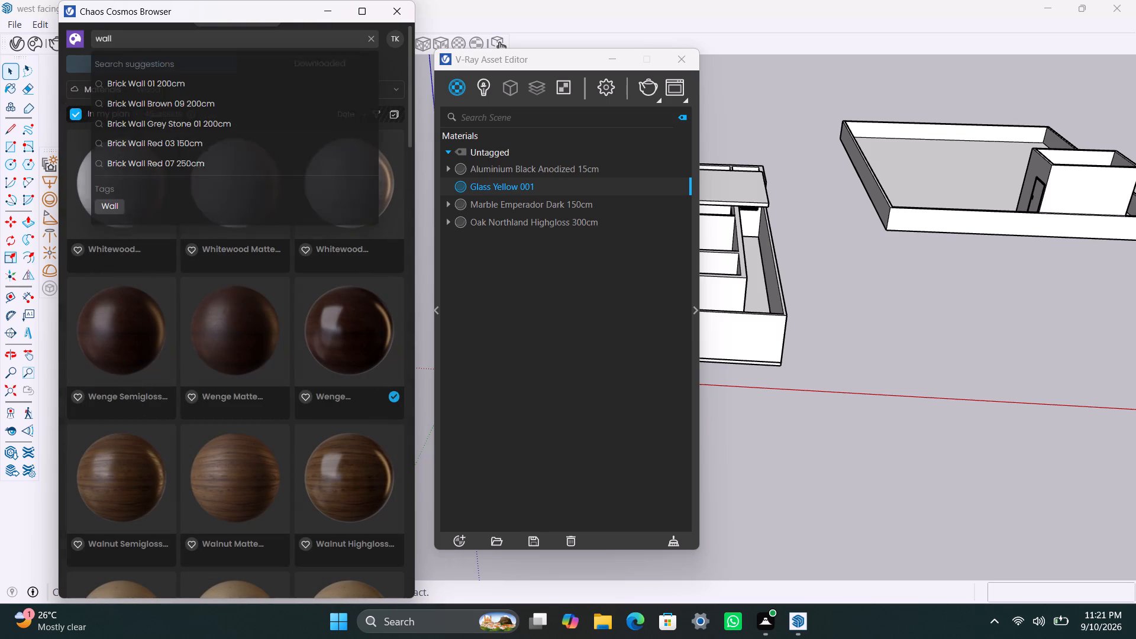
key(space)
text(paint)
key(Return)
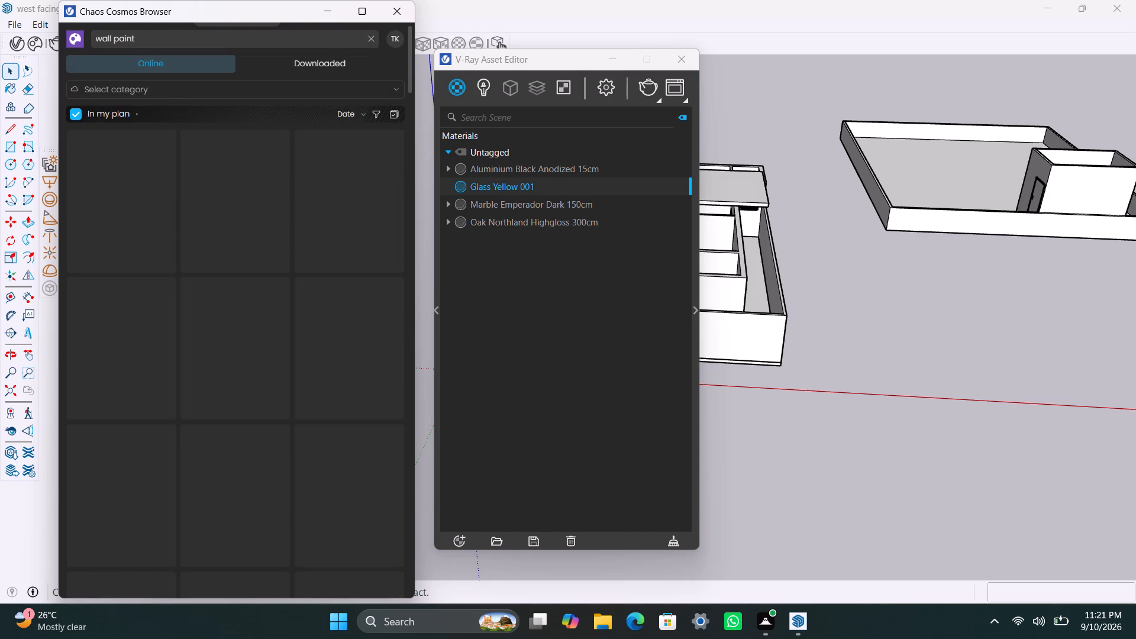
Import Wall Paint Autumn Maple Semigloss 300cm and Wall Paint Poised Taupe Semigloss 300cm into the scene.
scroll(231, 282, down, 4)
scroll(246, 334, down, 8)
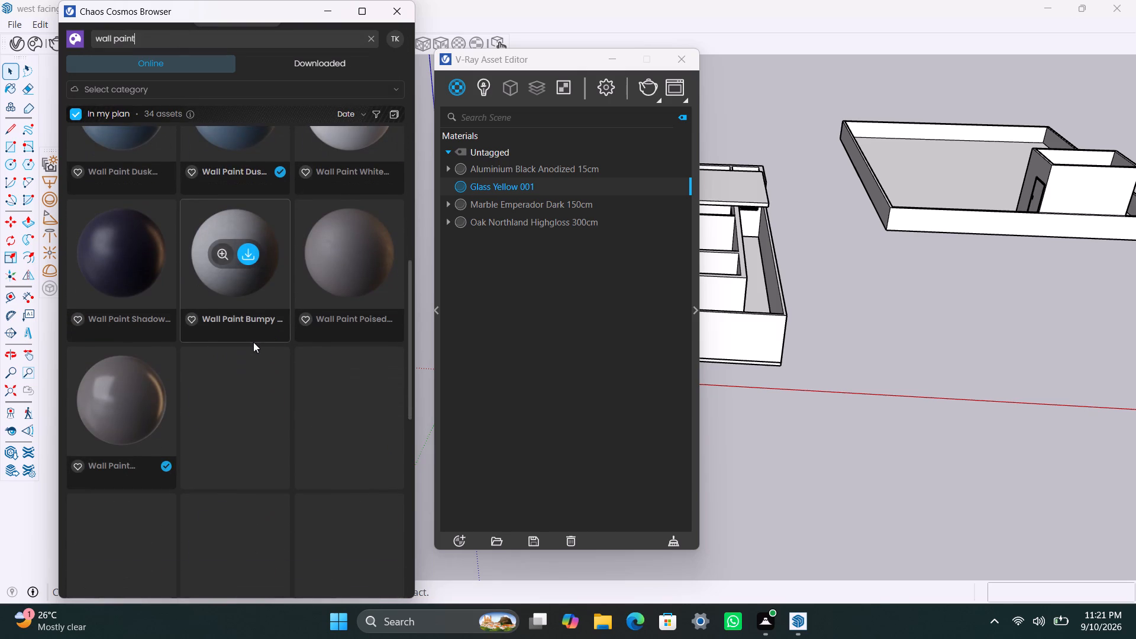
scroll(253, 342, down, 2)
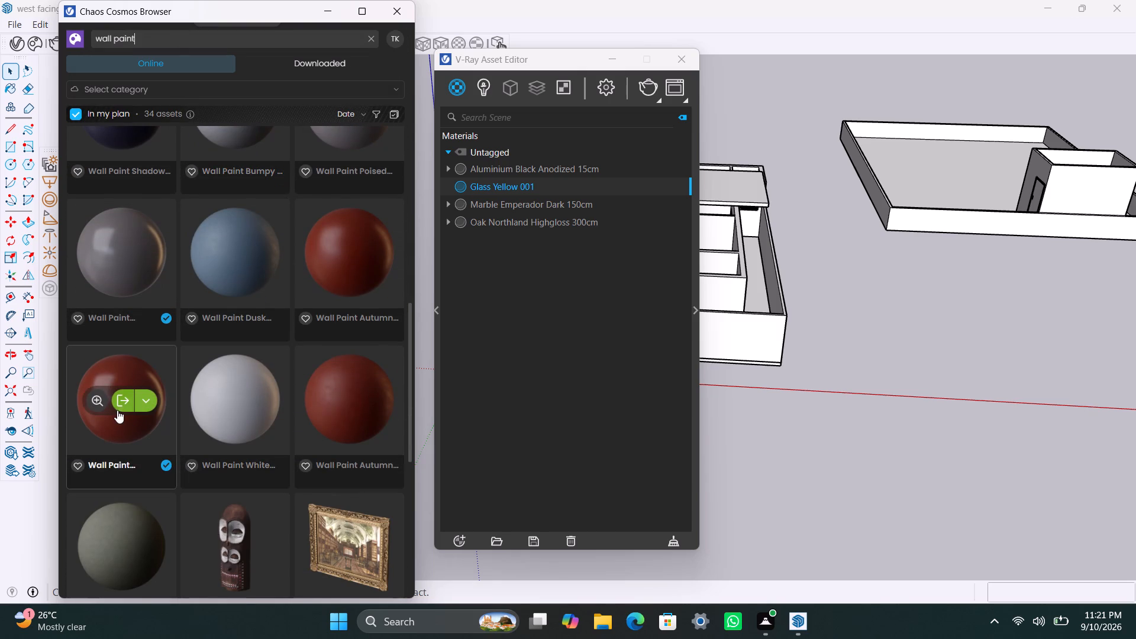
click(123, 402)
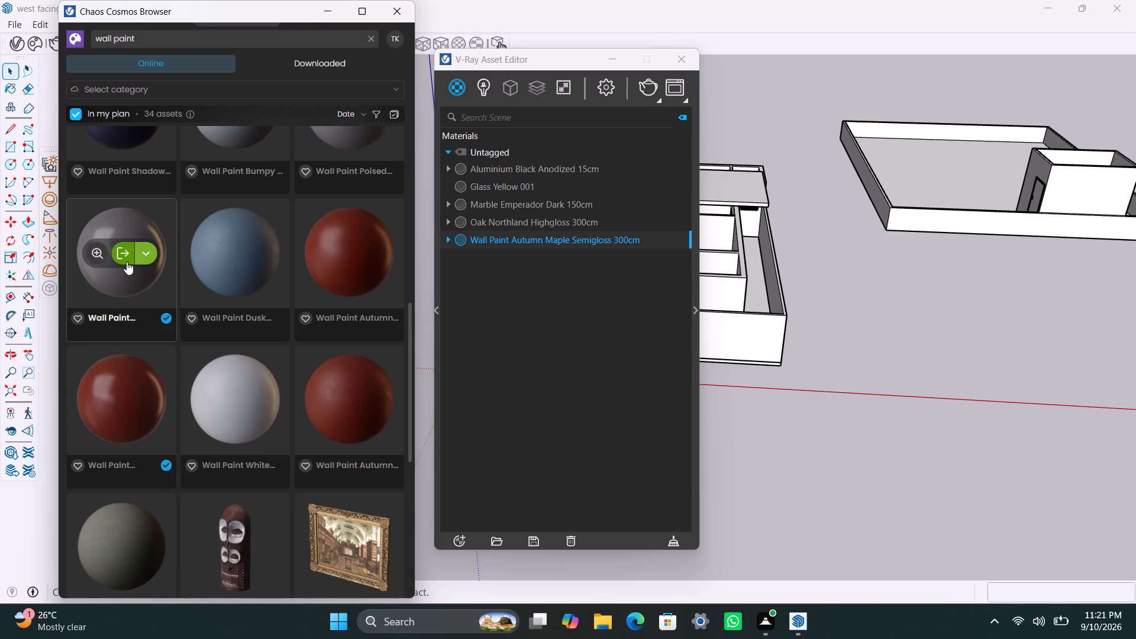
click(127, 257)
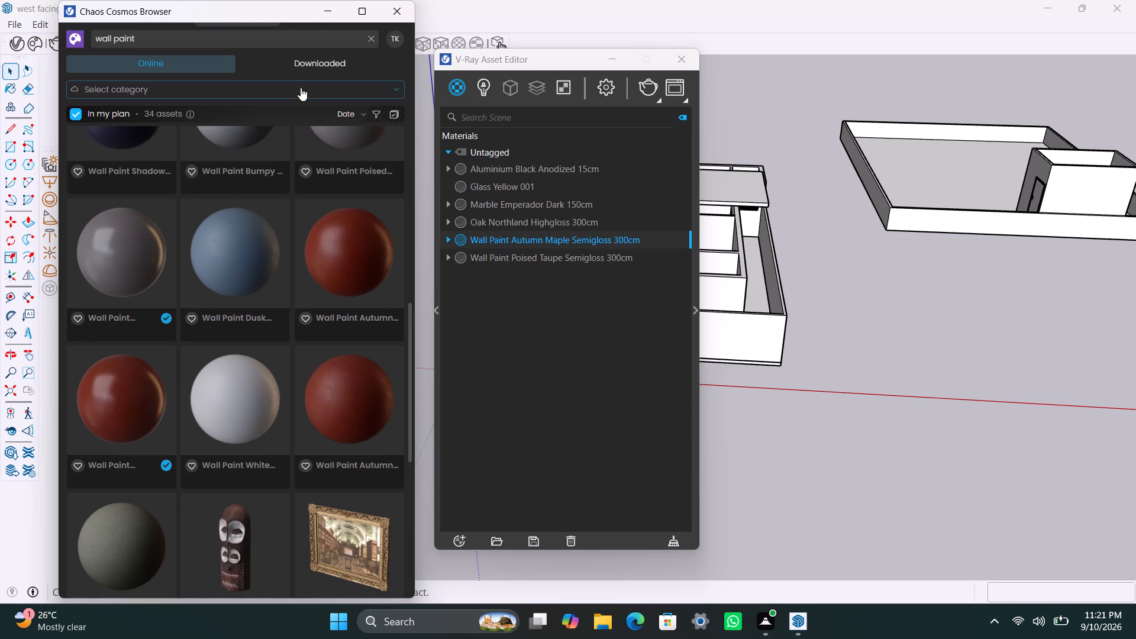
Import the Schefflera arboricola 003 tree from the downloaded 3D models.
click(341, 66)
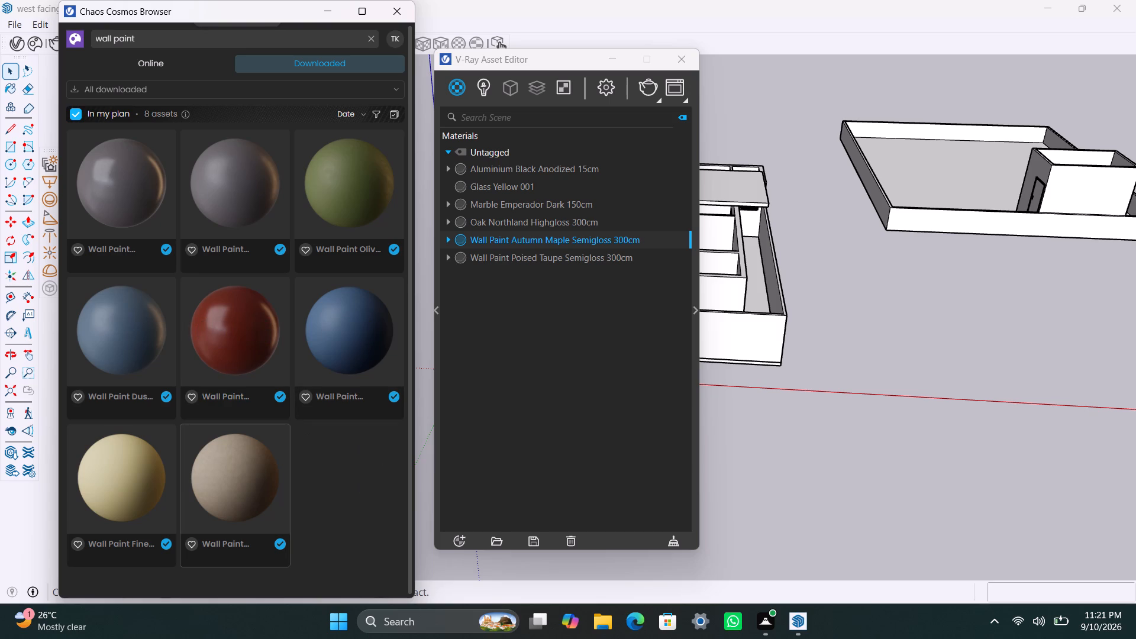
scroll(254, 234, up, 6)
scroll(258, 196, down, 9)
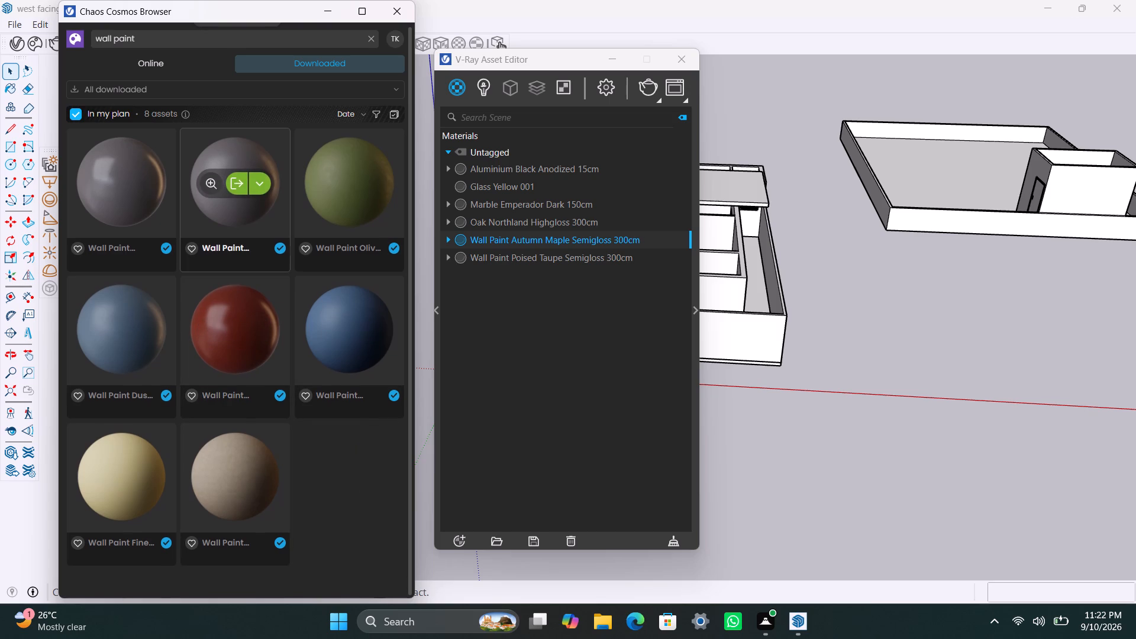
click(133, 92)
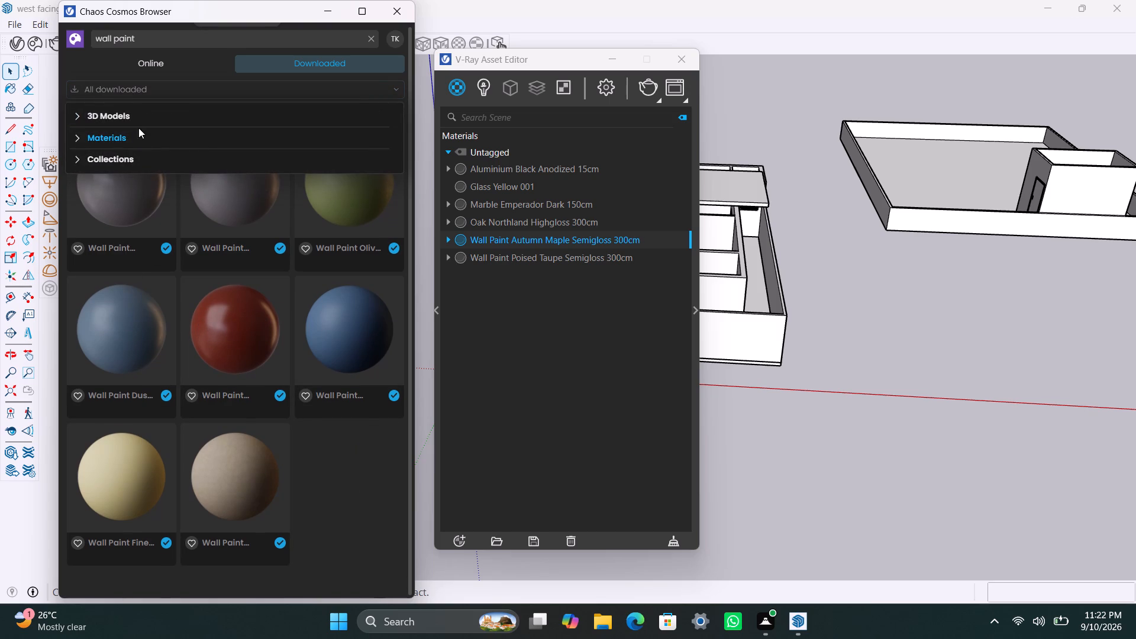
click(138, 115)
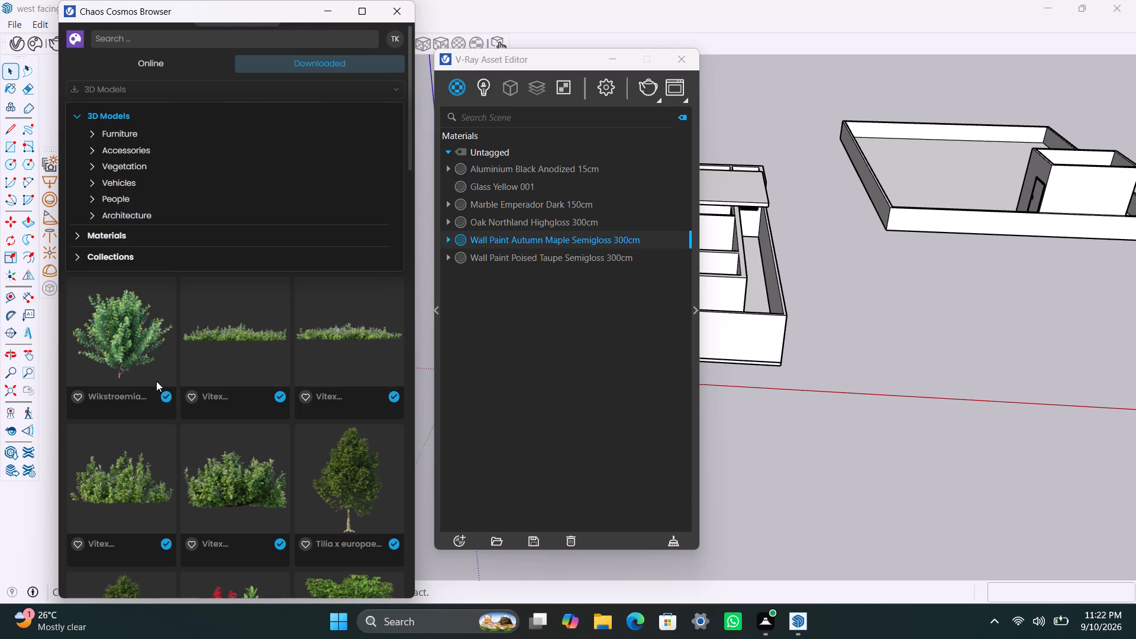
scroll(254, 385, down, 3)
scroll(214, 513, down, 3)
drag(408, 164, 415, 196)
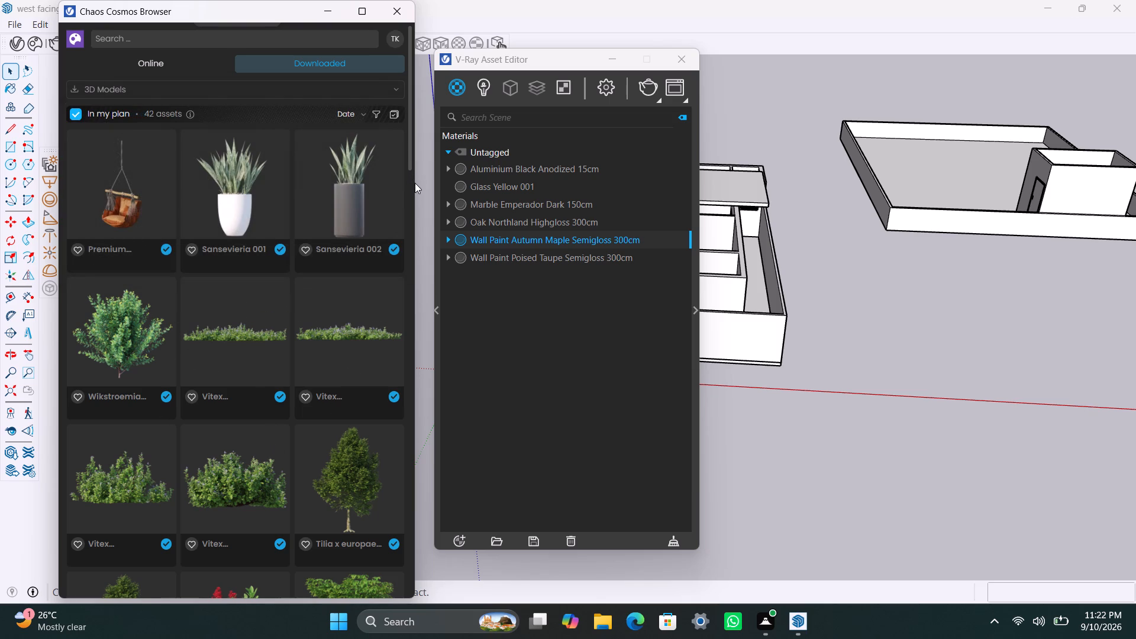
drag(408, 167, 414, 244)
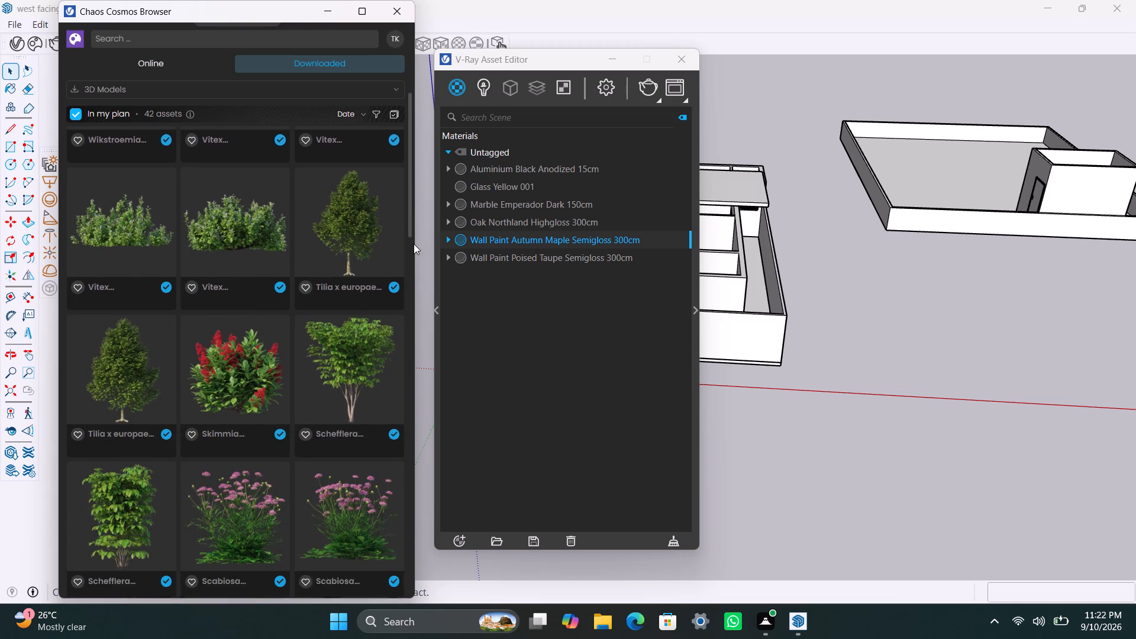
drag(414, 244, 414, 251)
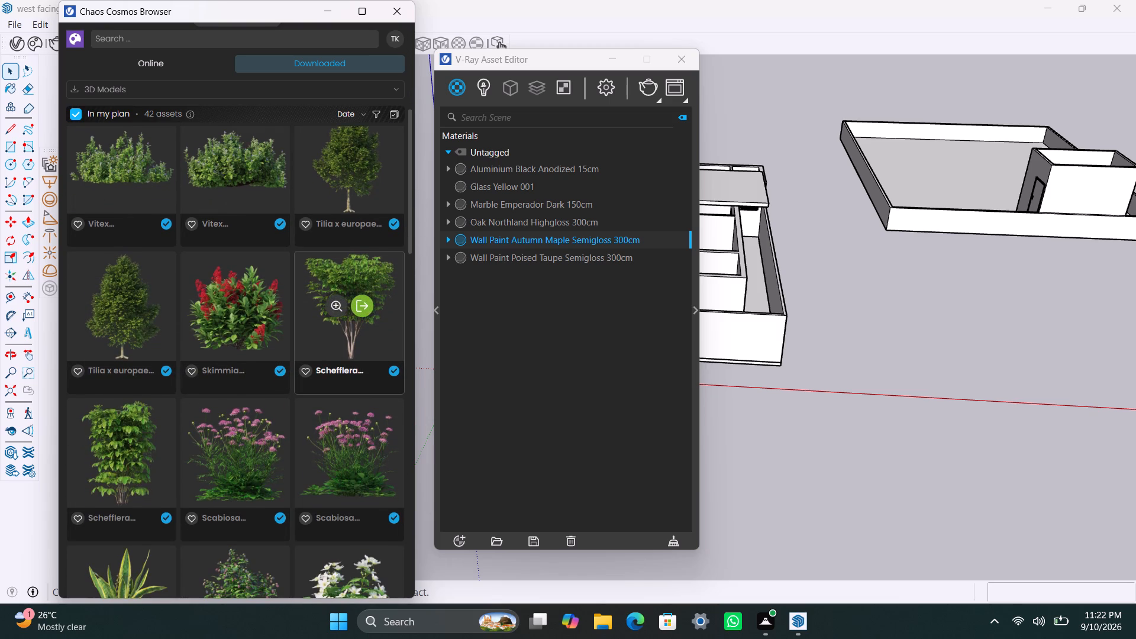
scroll(362, 337, down, 2)
scroll(362, 276, up, 1)
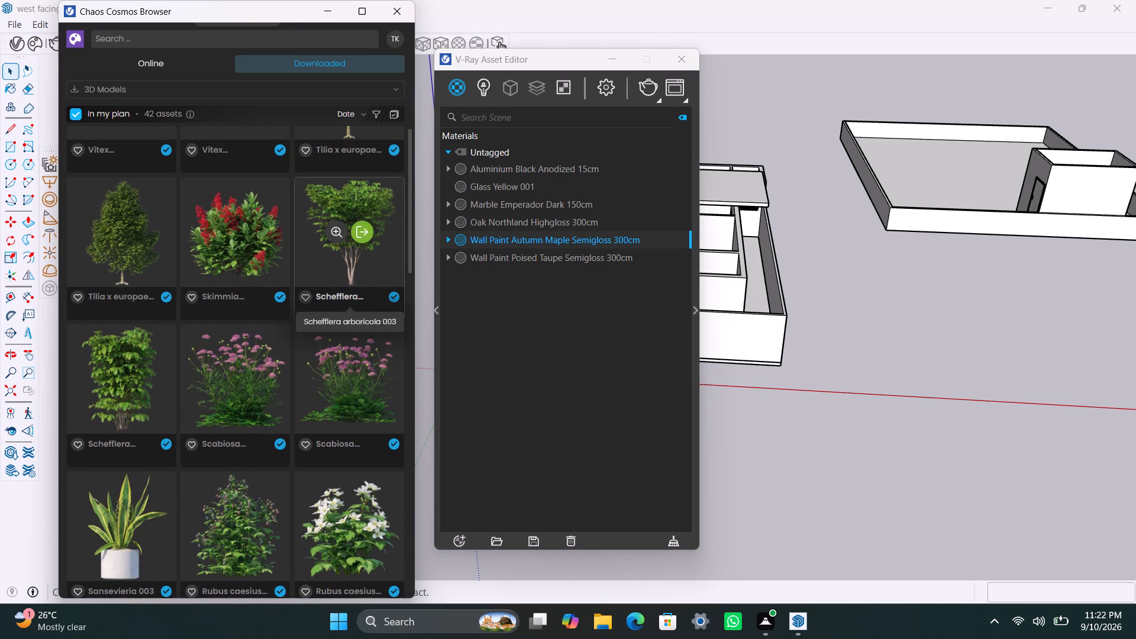
click(368, 233)
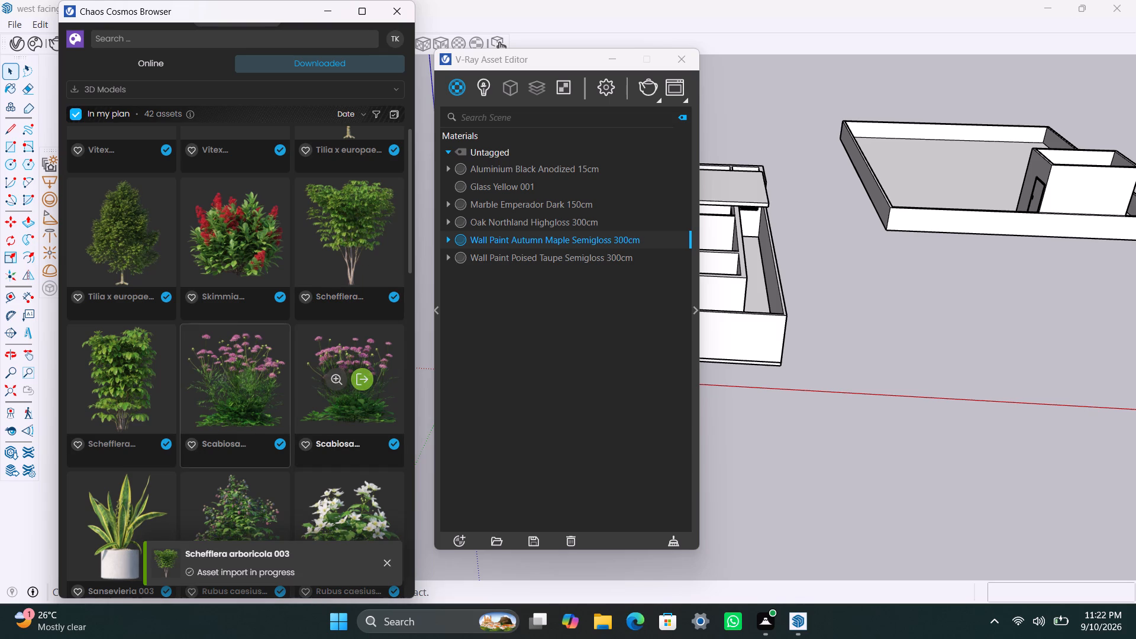
scroll(283, 362, down, 2)
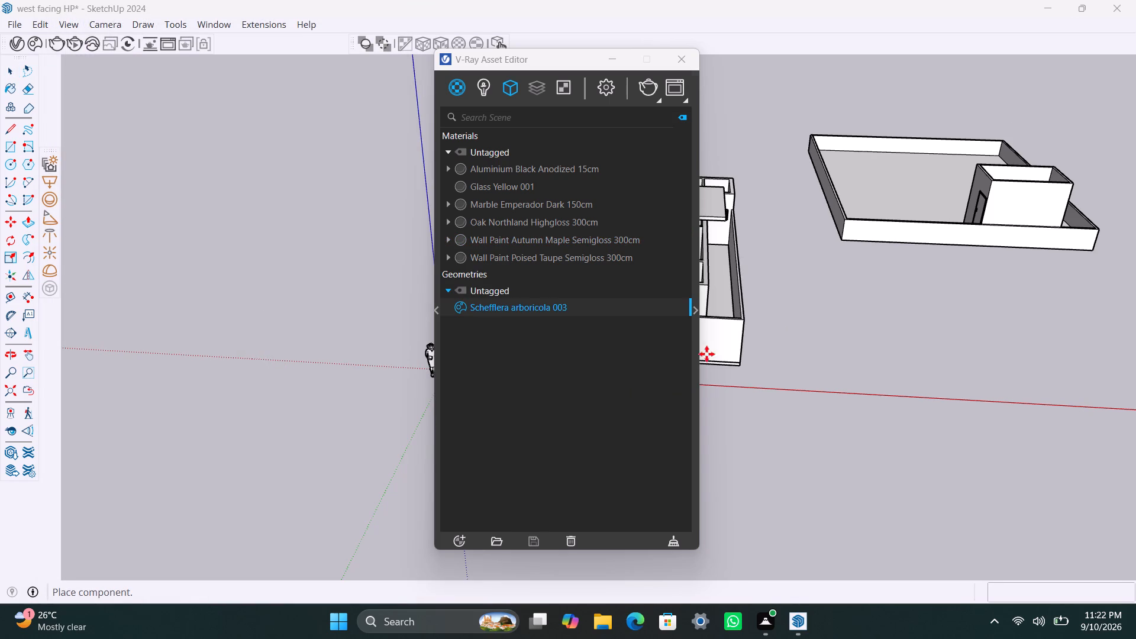
Place two Schefflera arboricola 003 trees on the front yard floor, one behind the other along the side boundary wall near the origin.
scroll(731, 291, up, 6)
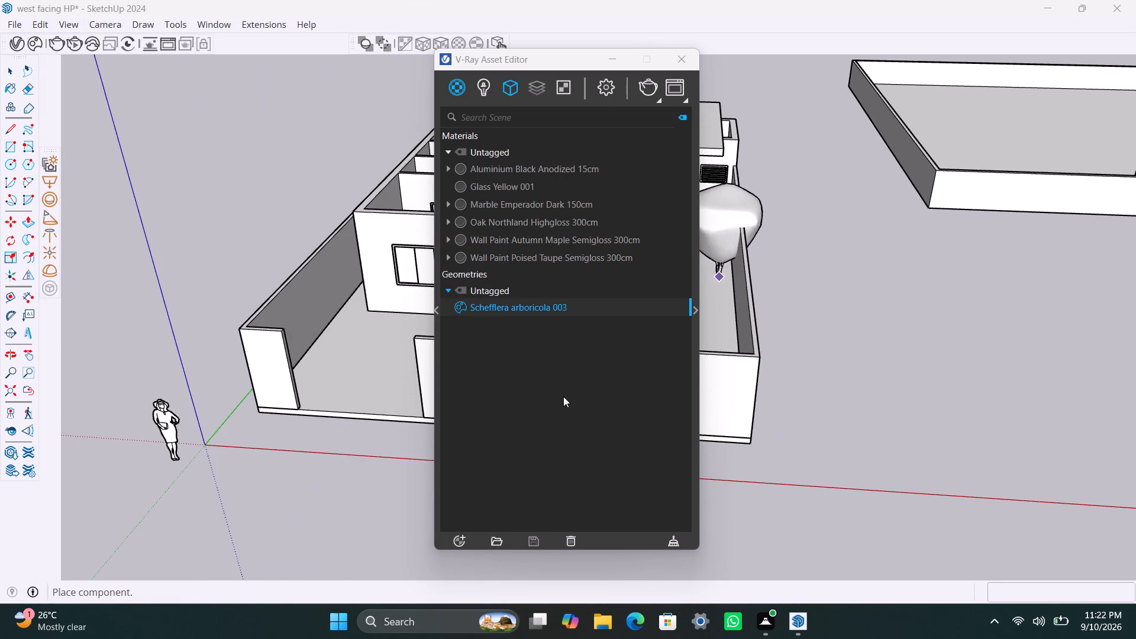
scroll(328, 367, up, 2)
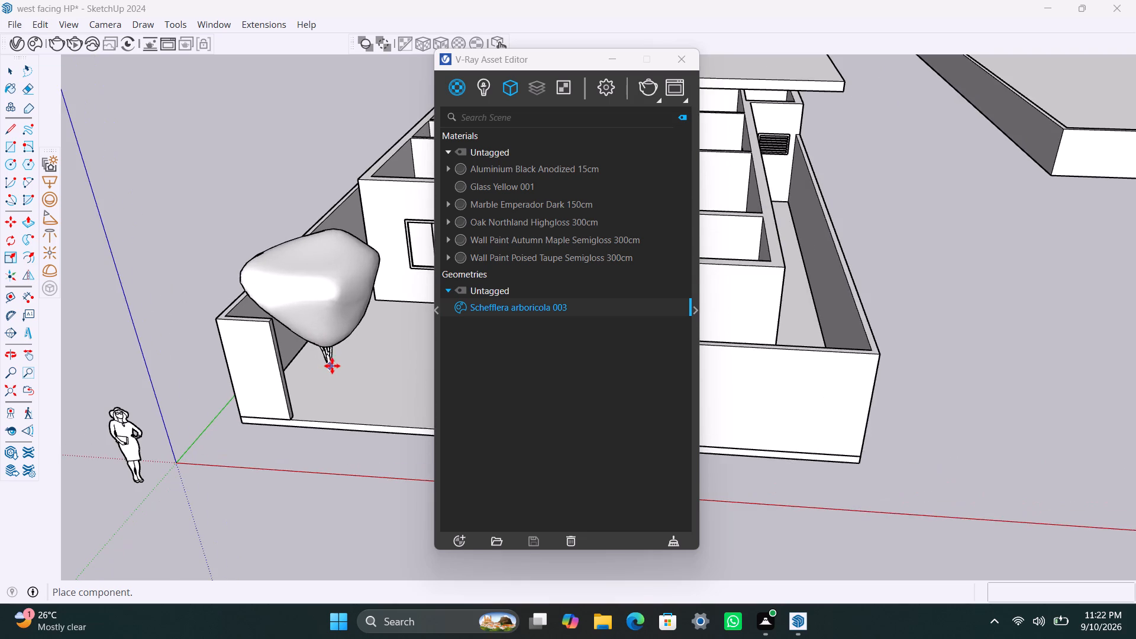
scroll(334, 364, up, 2)
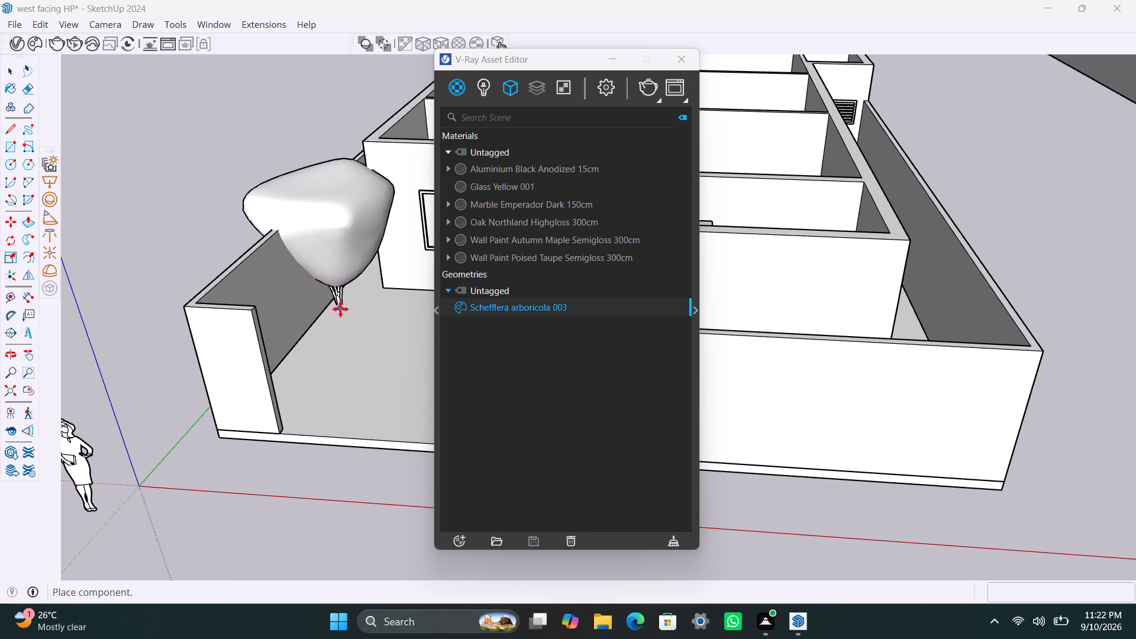
click(343, 314)
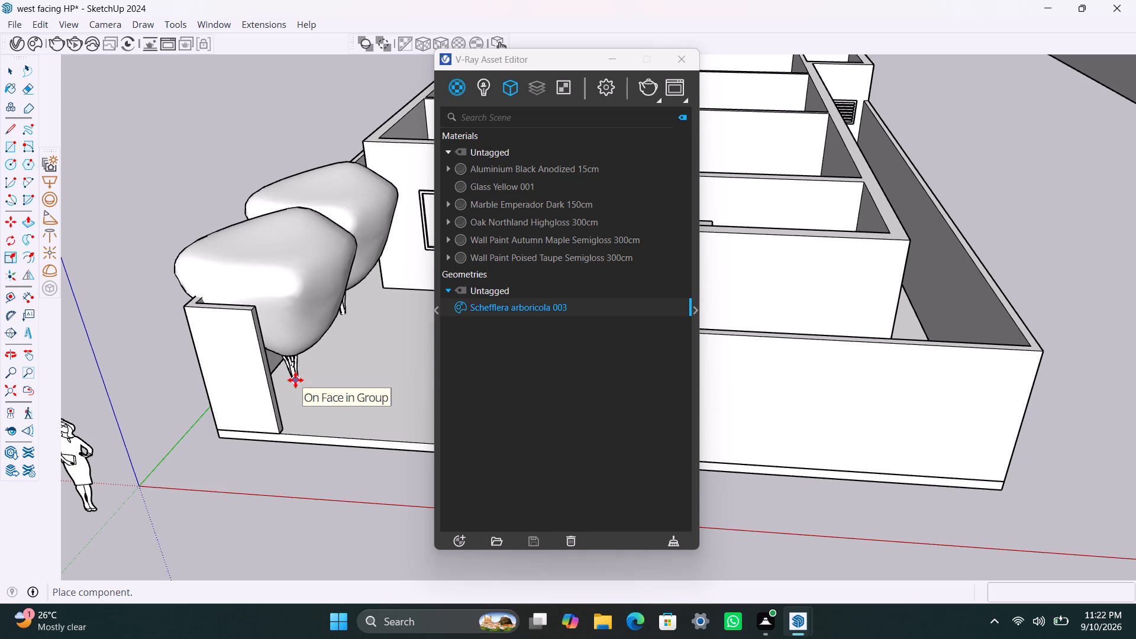
click(292, 383)
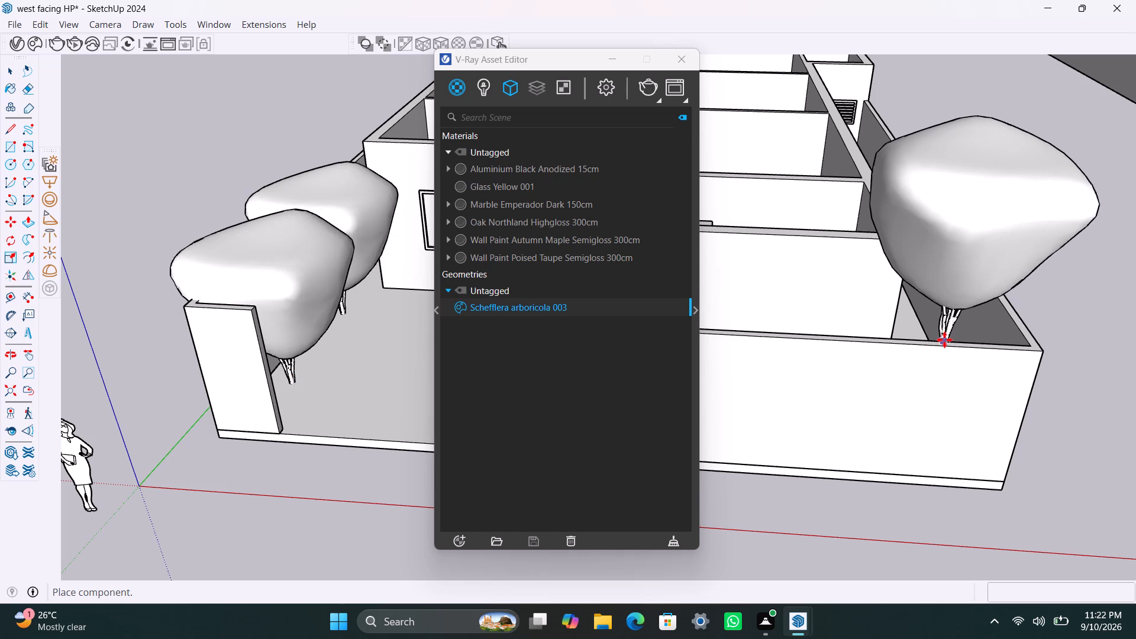
key(Escape)
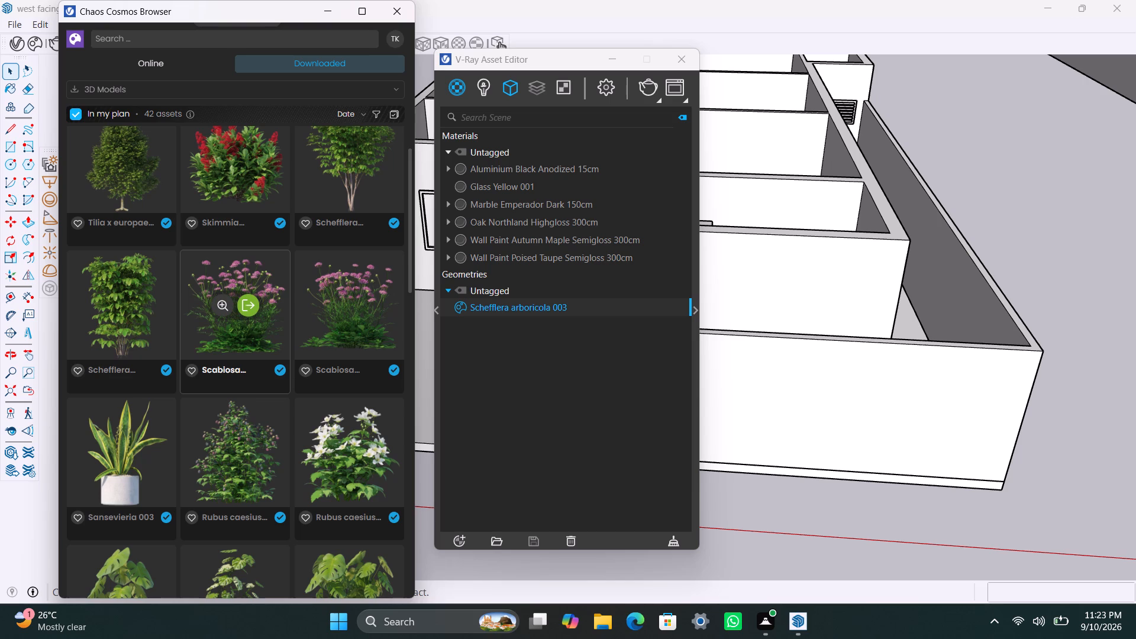
Import Scabiosa atropurpurea 005 and place four plants in a row inside the front boundary wall, starting from the corner farthest from the origin.
scroll(248, 309, up, 1)
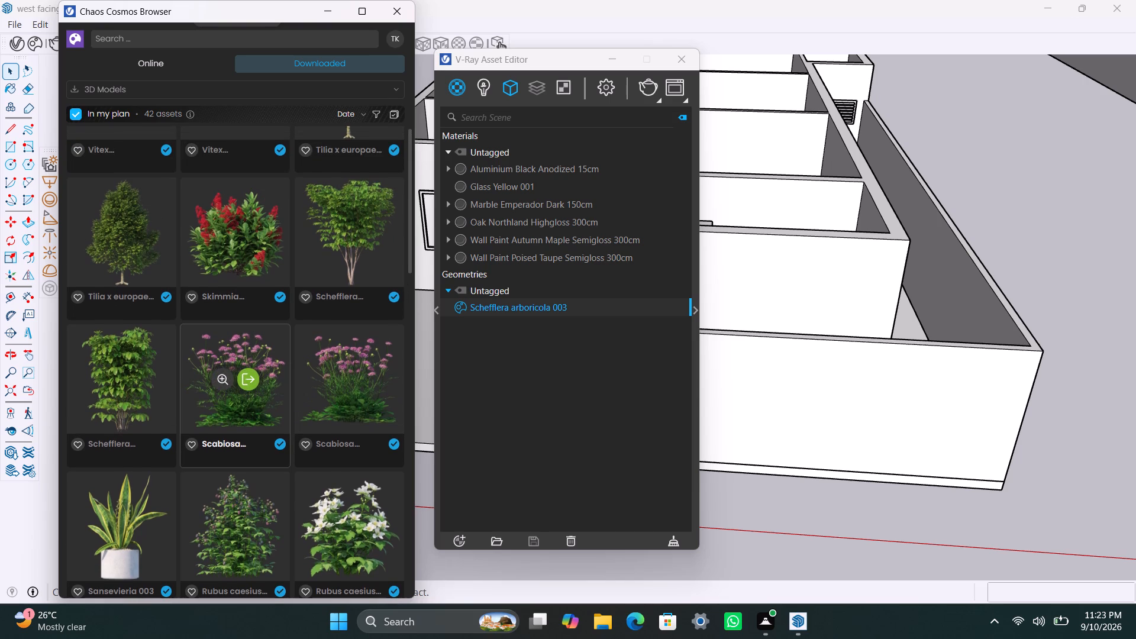
click(254, 379)
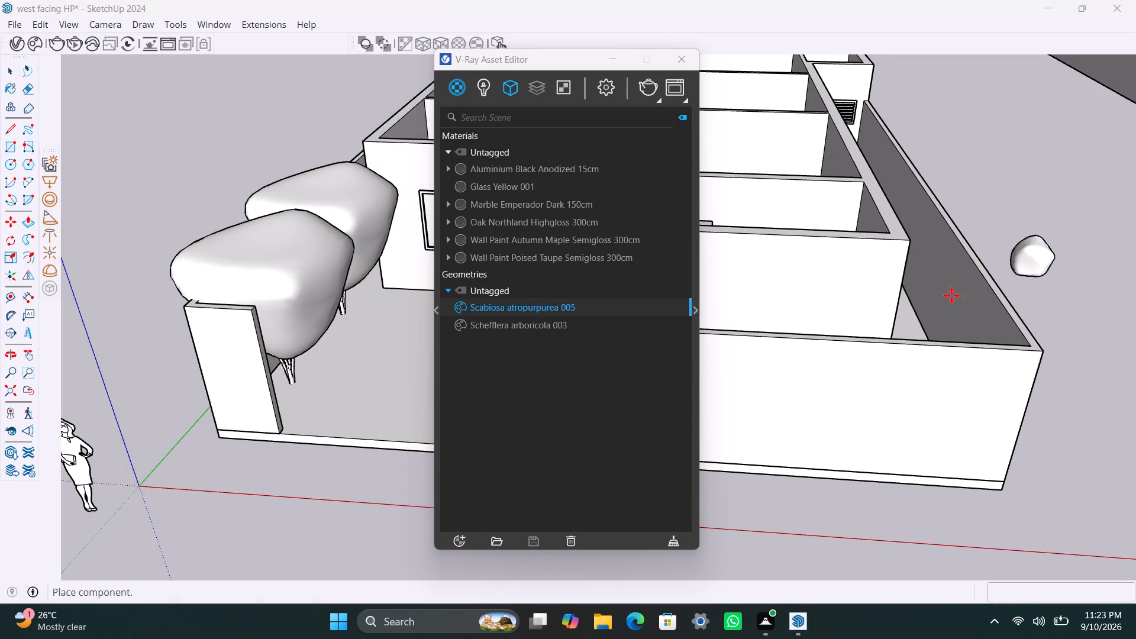
scroll(912, 312, up, 1)
middle_drag(813, 306, 795, 525)
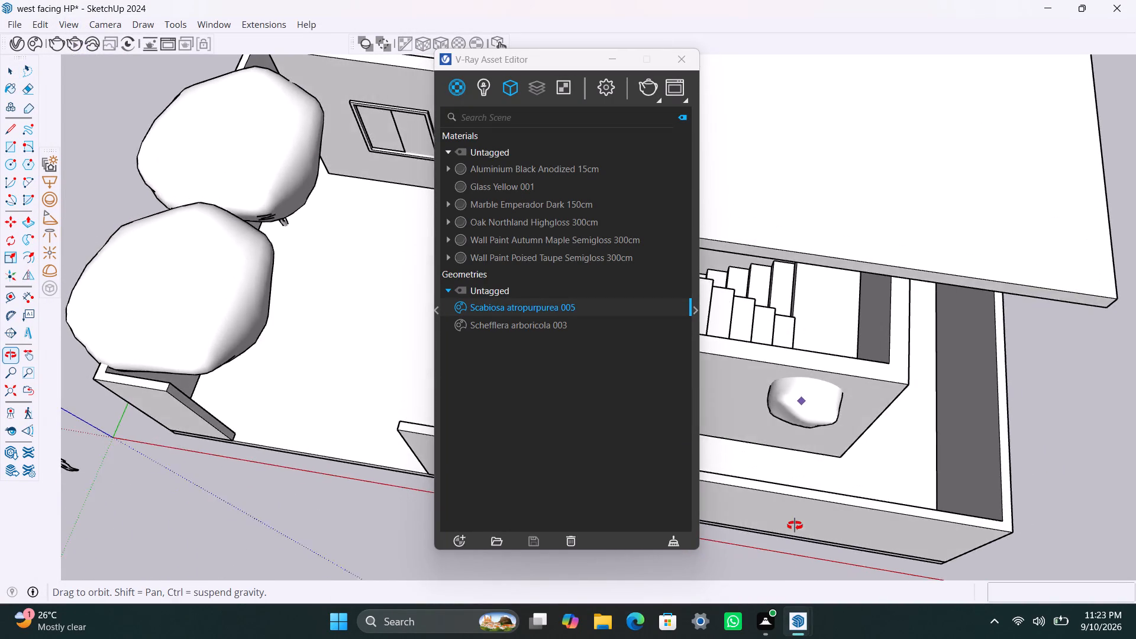
middle_drag(795, 525, 811, 569)
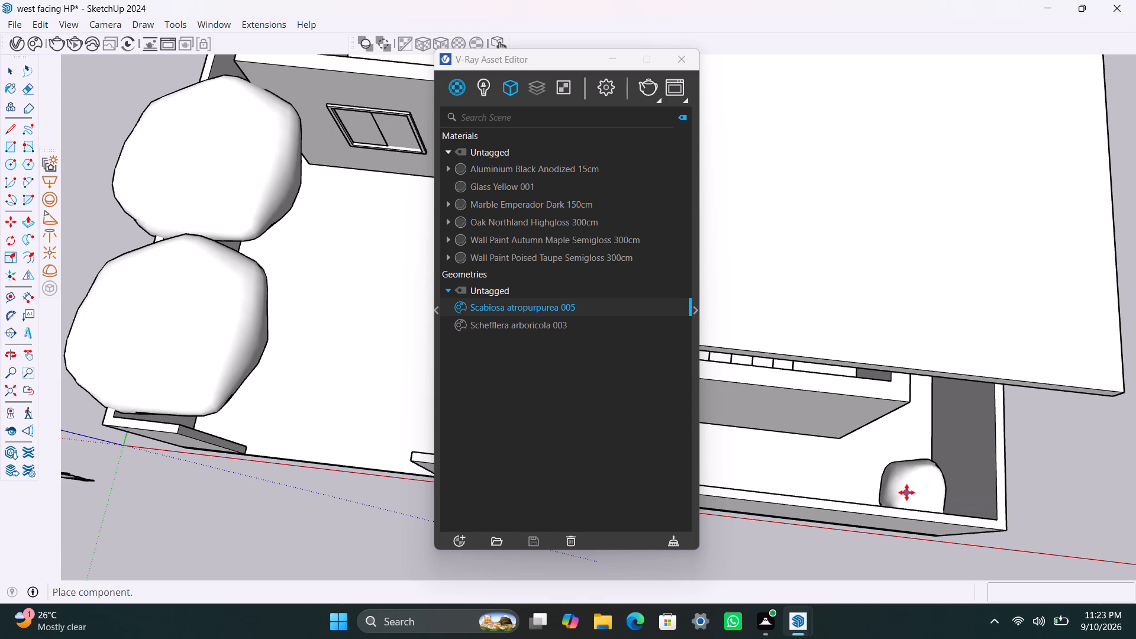
click(906, 492)
click(864, 490)
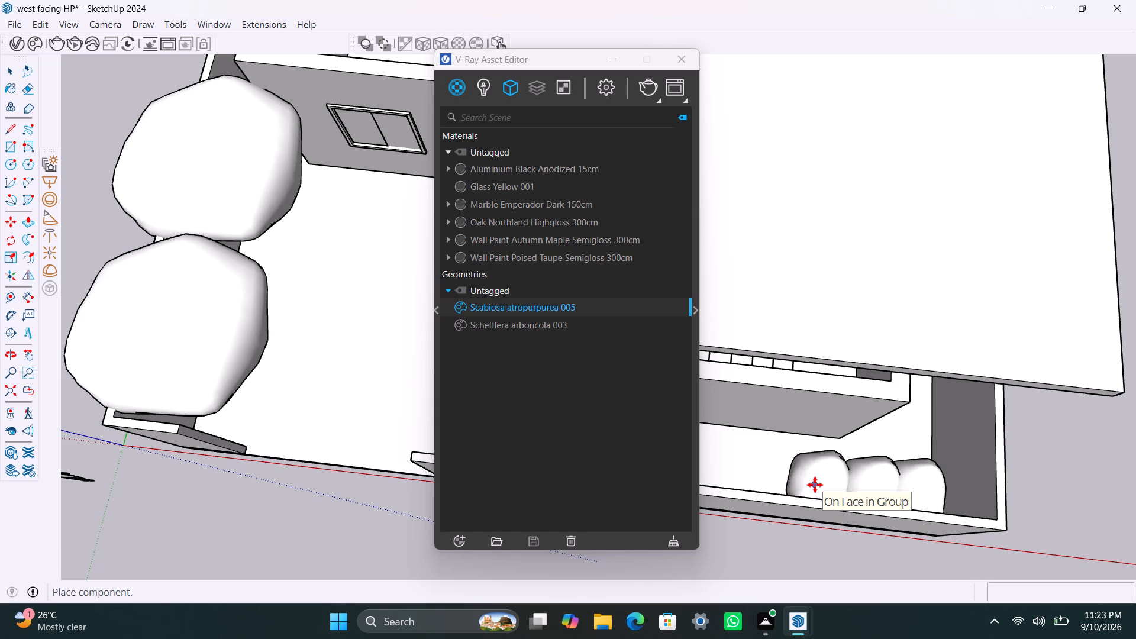
click(815, 485)
click(769, 480)
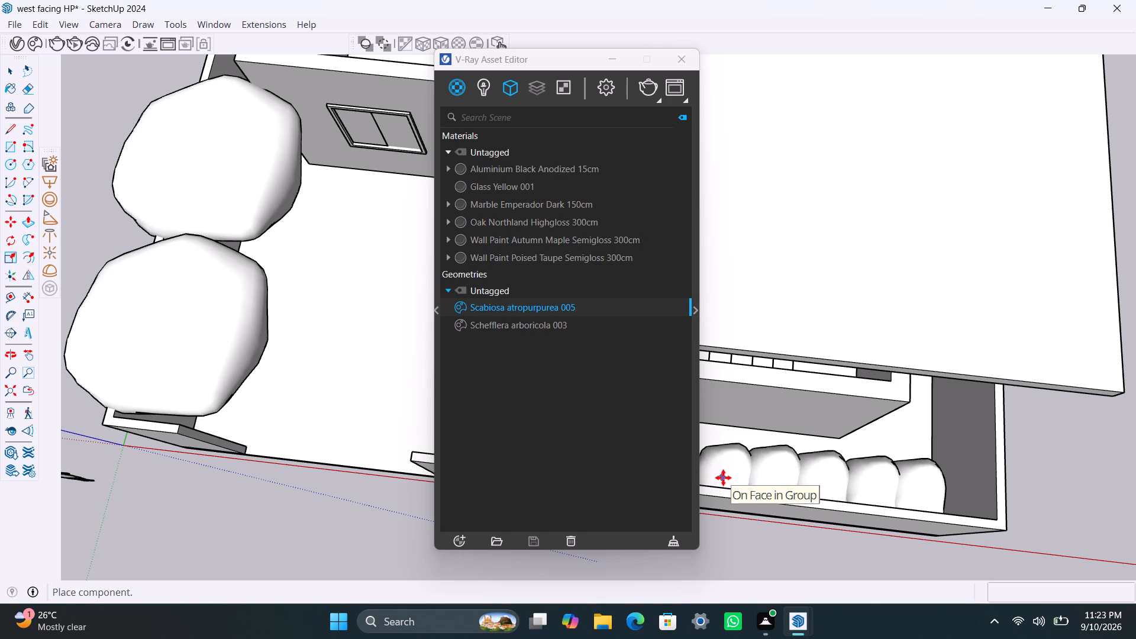
key(space)
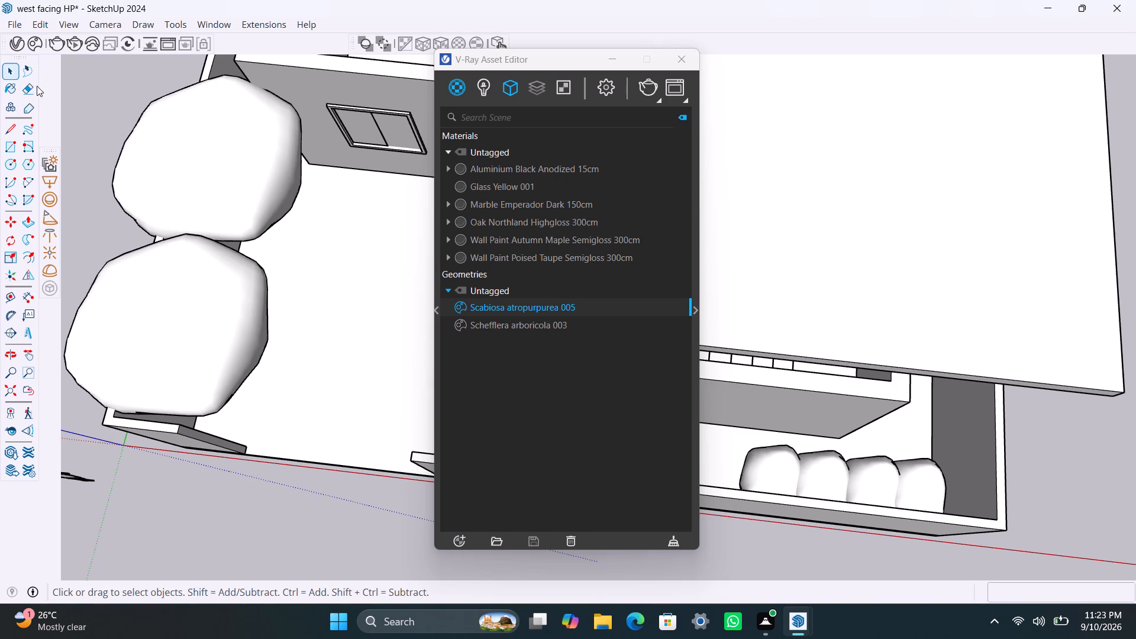
Import Skimmia japonica Rubella 004 and place five plants inside the front boundary wall, continuing the Scabiosa row toward the gate opening.
click(37, 45)
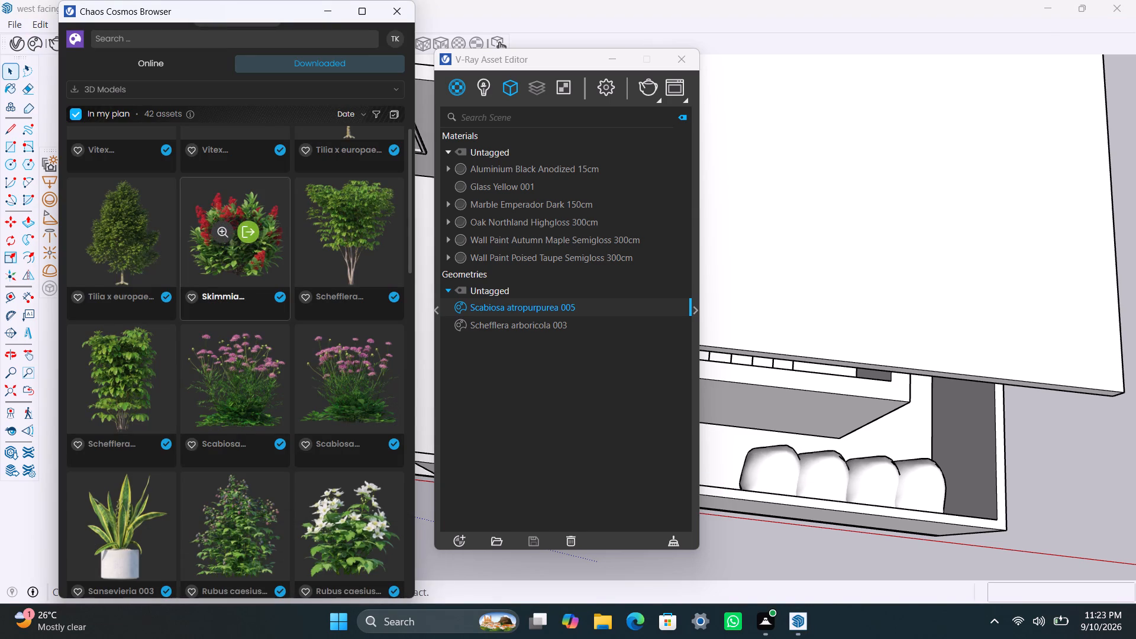
click(253, 239)
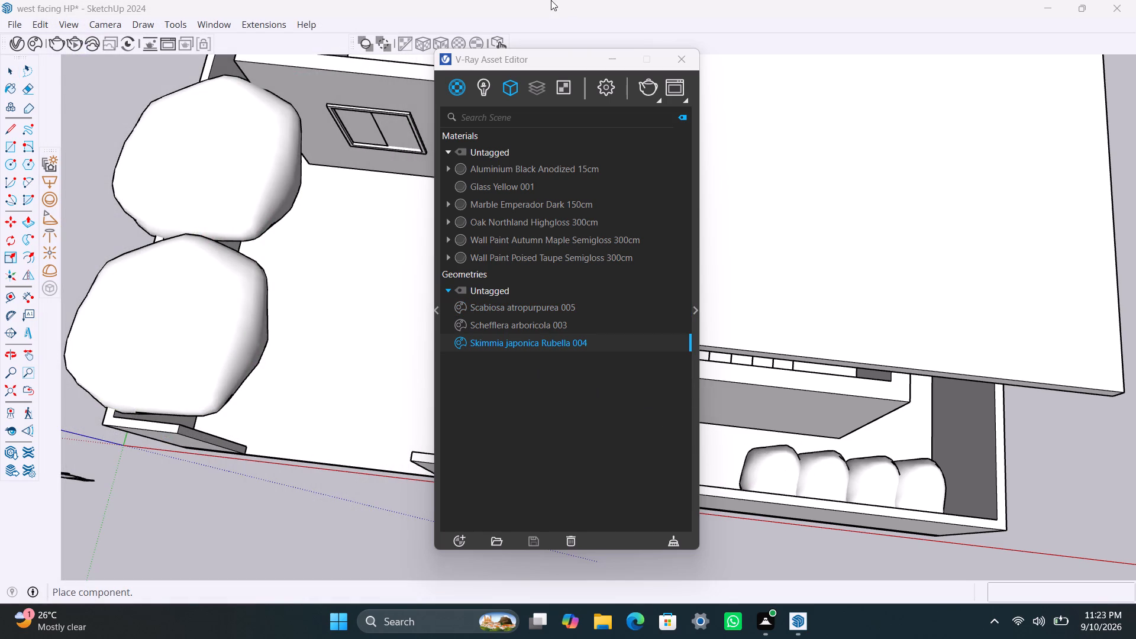
click(606, 59)
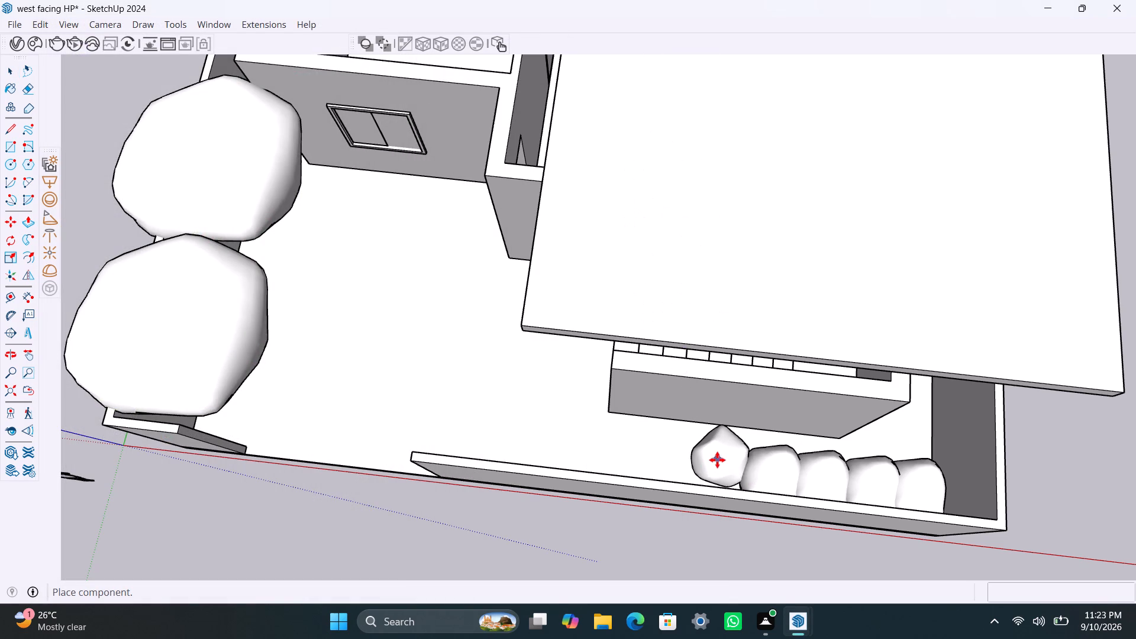
scroll(715, 466, up, 3)
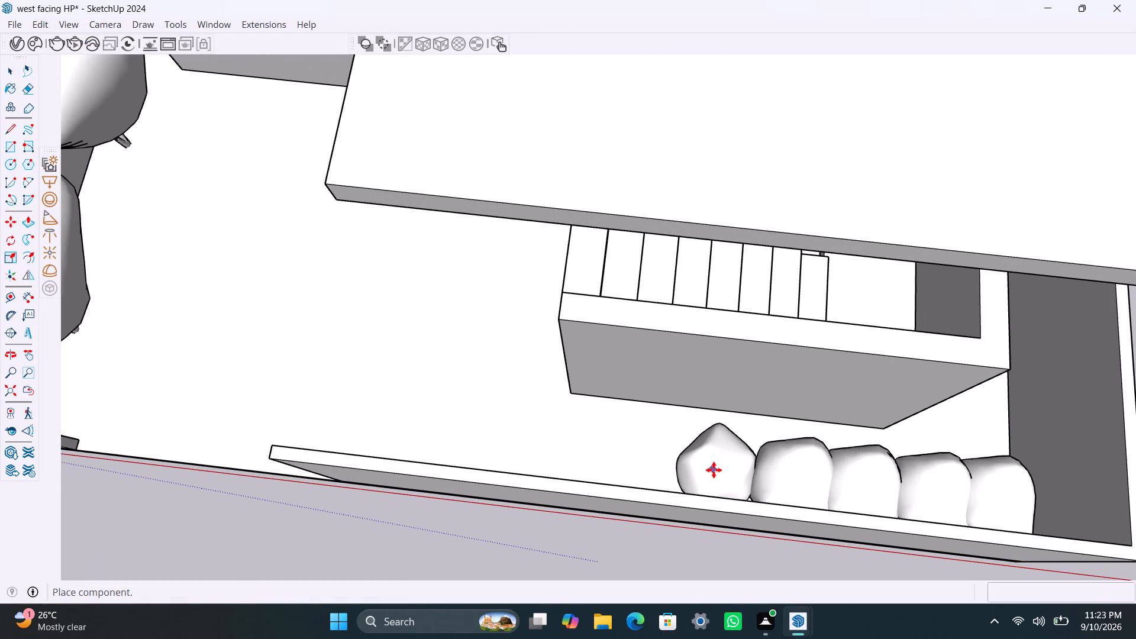
click(712, 471)
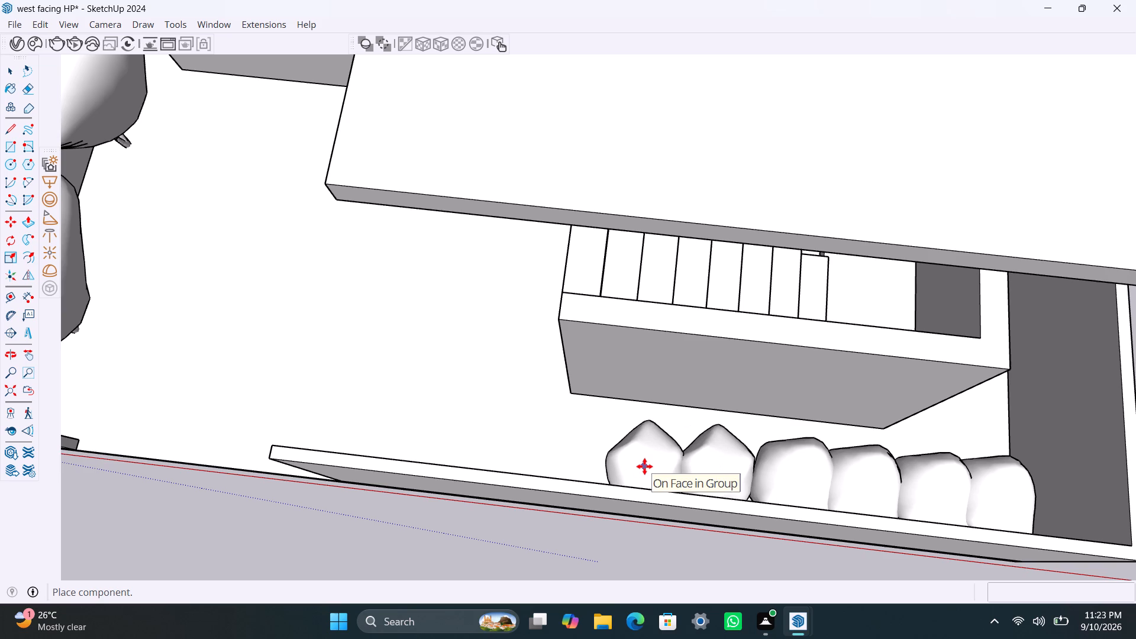
click(645, 466)
click(580, 462)
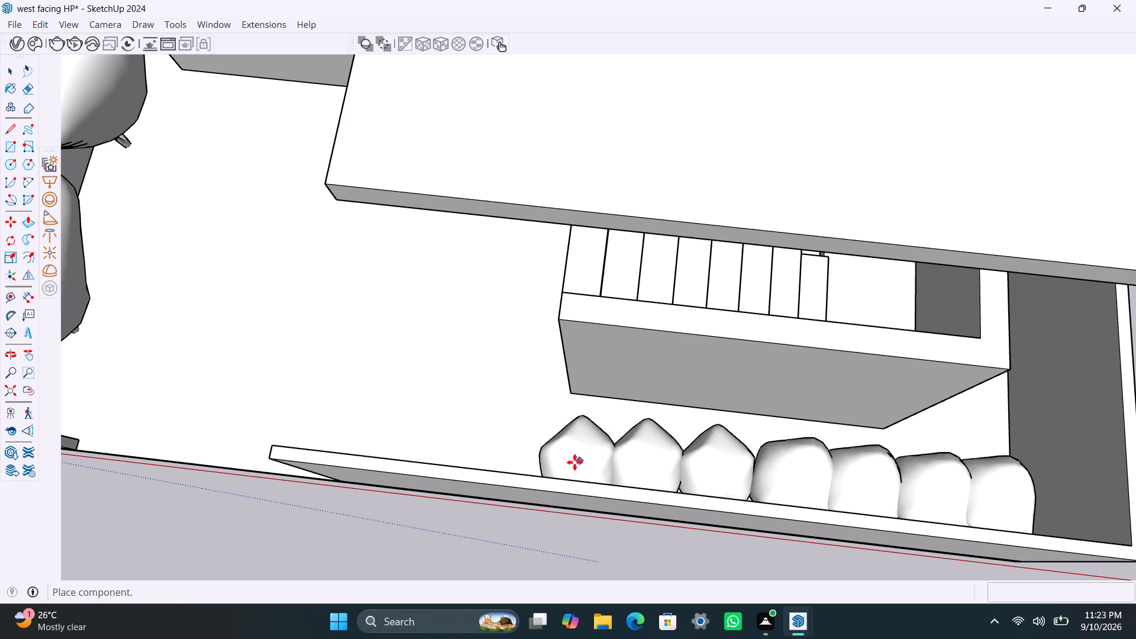
click(517, 448)
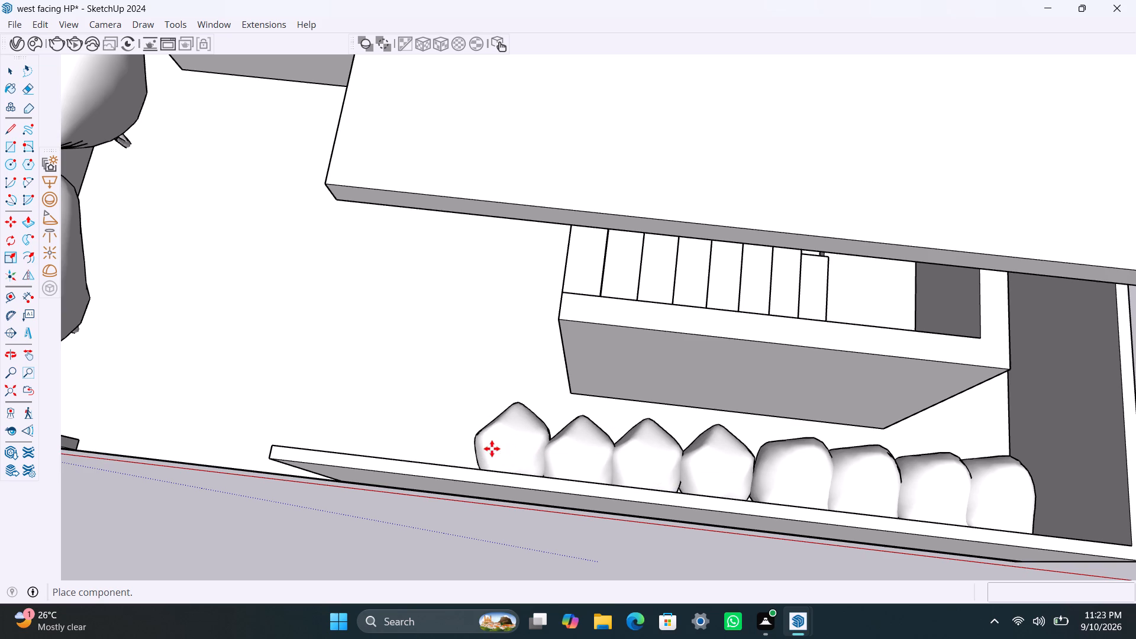
click(460, 441)
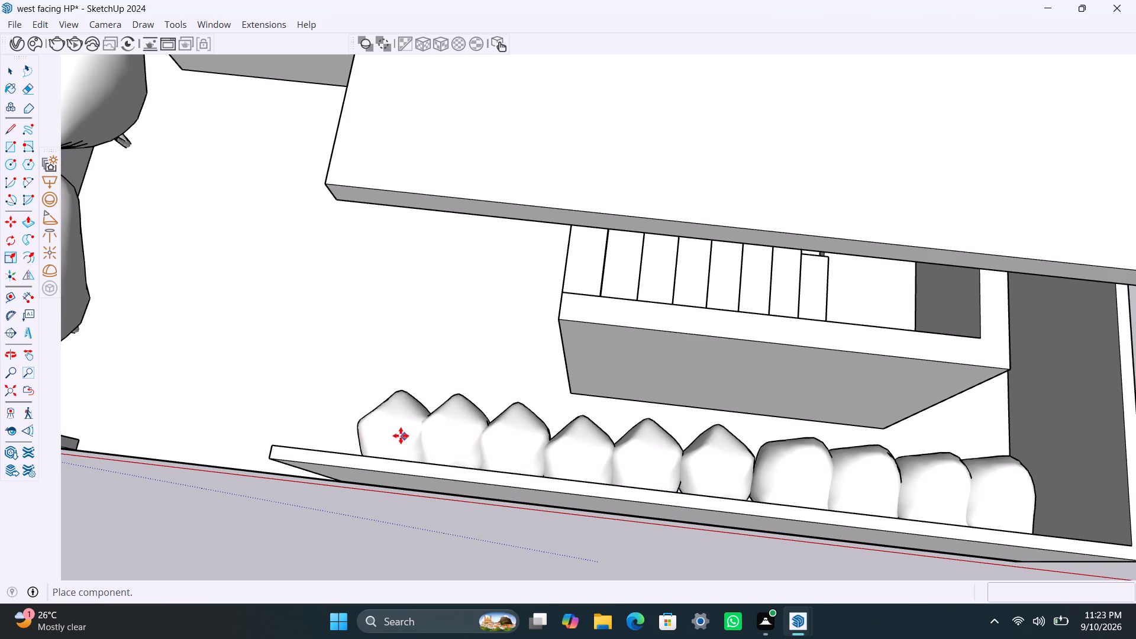
Import the white-flowered Rubus caesius and place six plants in a row along the house wall below the front window, starting beside the trees.
click(35, 41)
scroll(384, 493, down, 1)
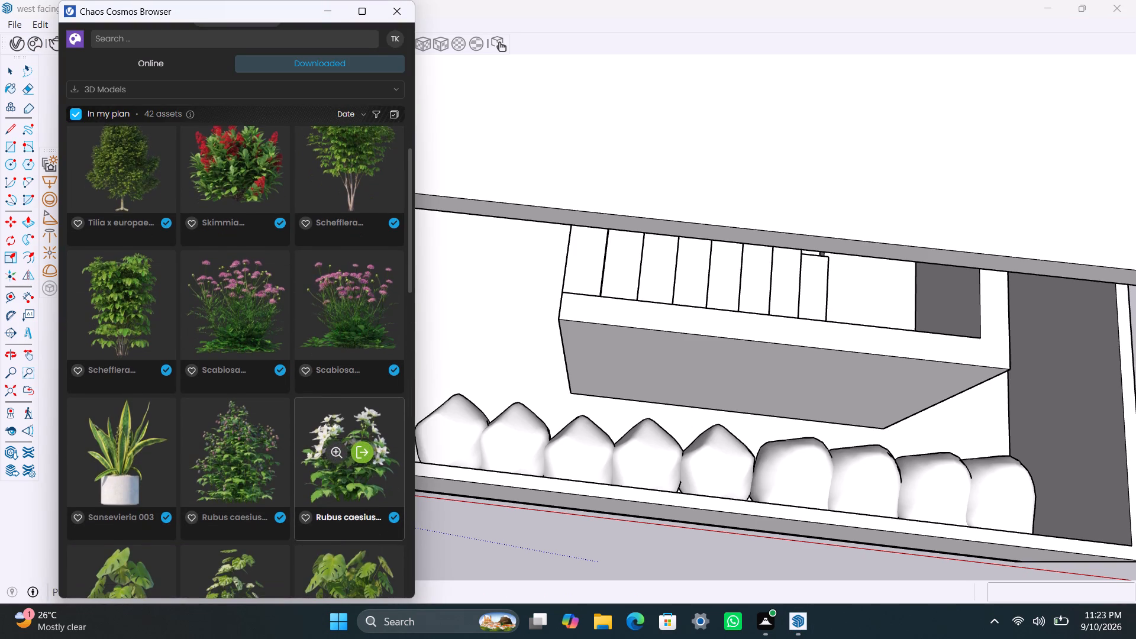
click(363, 460)
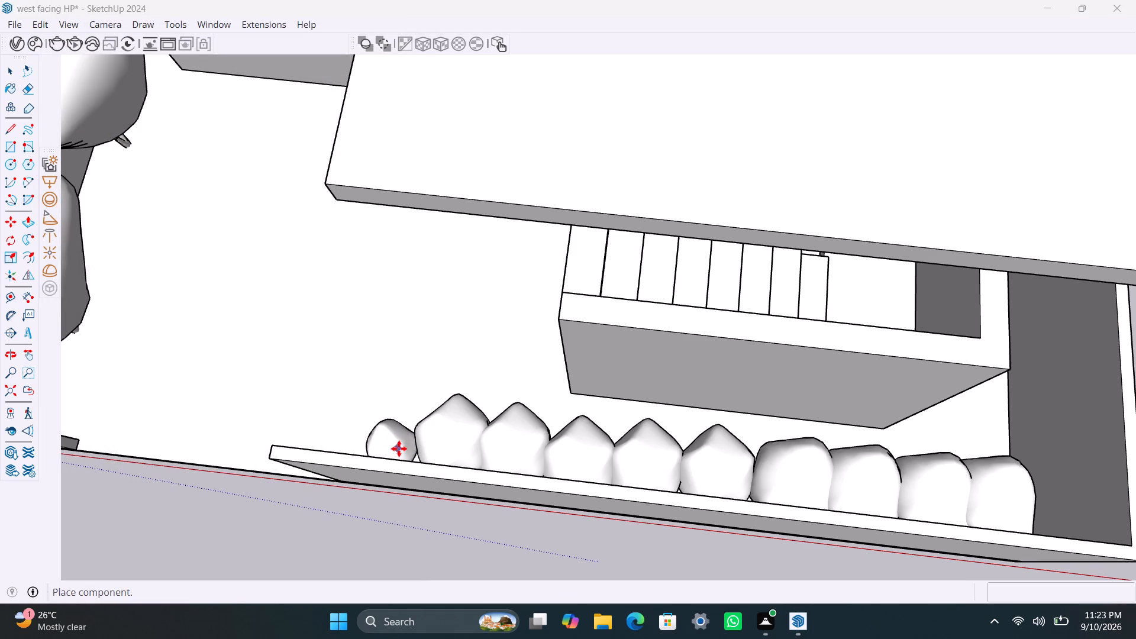
scroll(391, 339, down, 2)
middle_drag(425, 322, 592, 124)
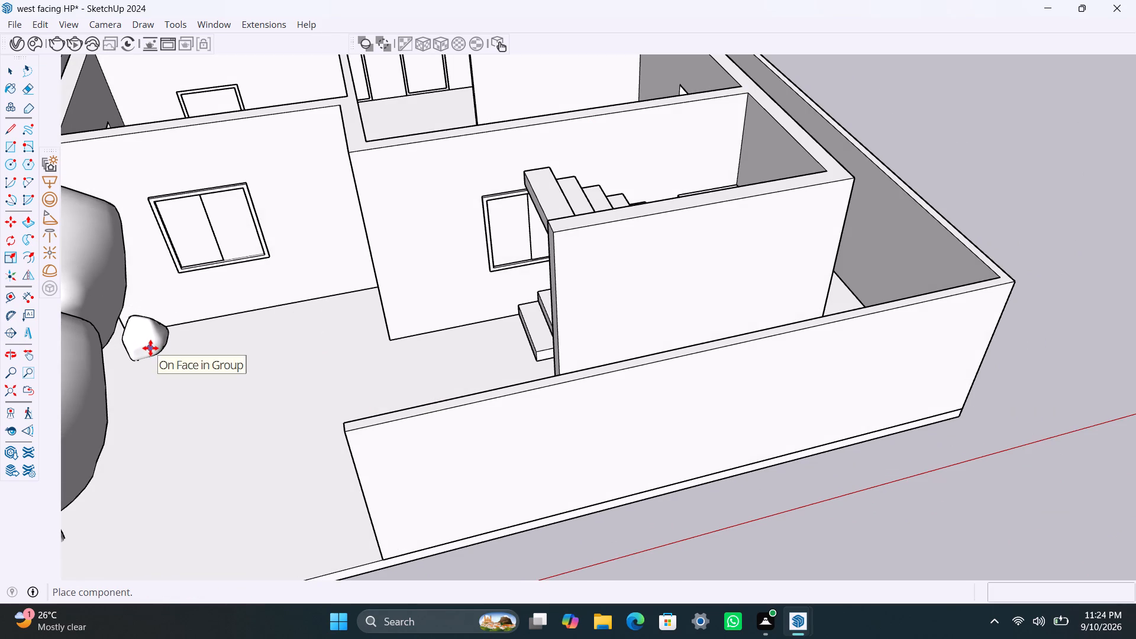
click(150, 347)
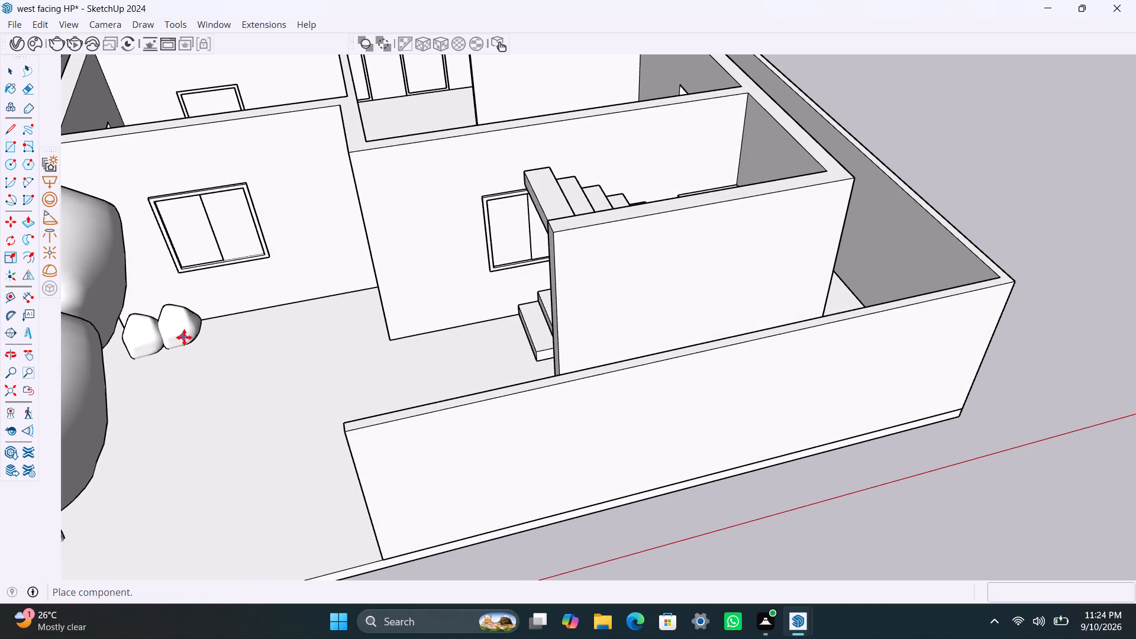
click(184, 337)
click(218, 331)
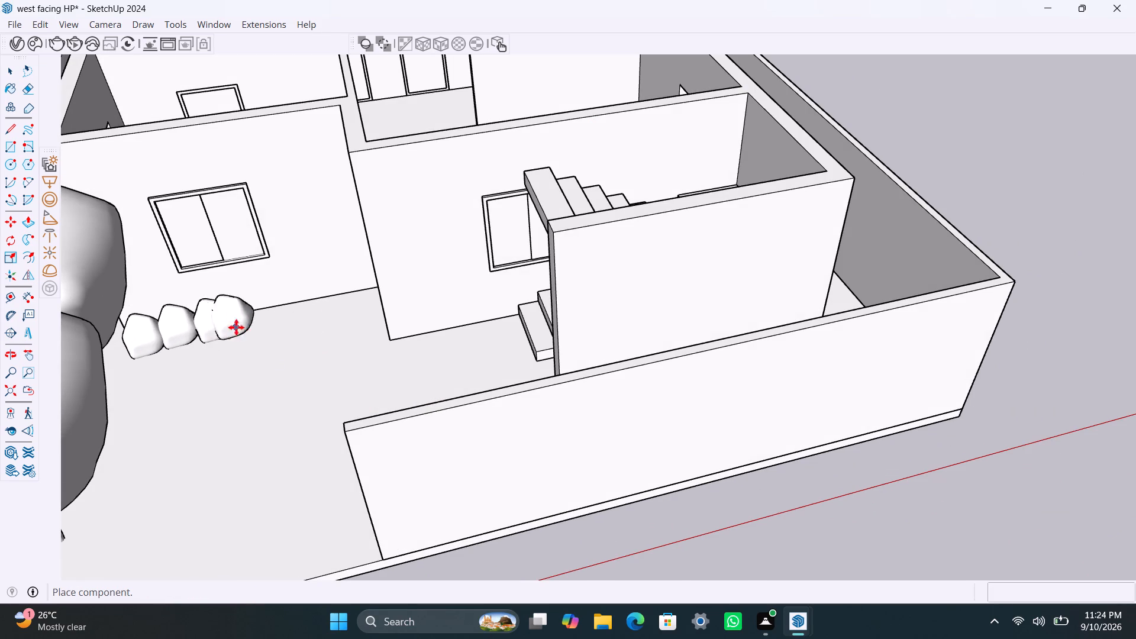
click(246, 324)
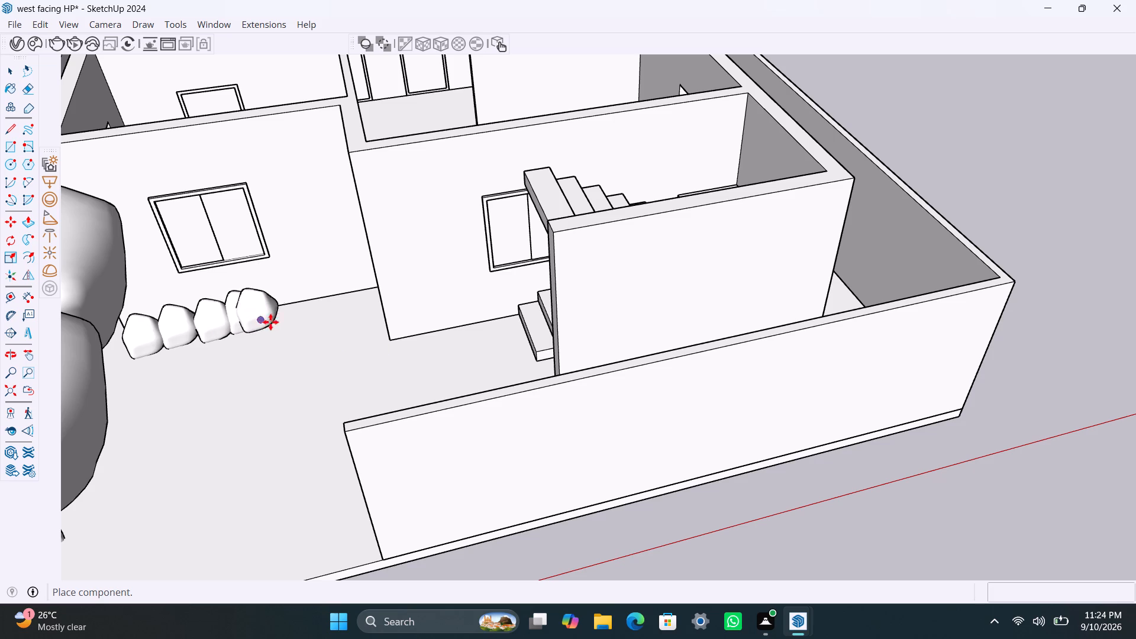
click(276, 317)
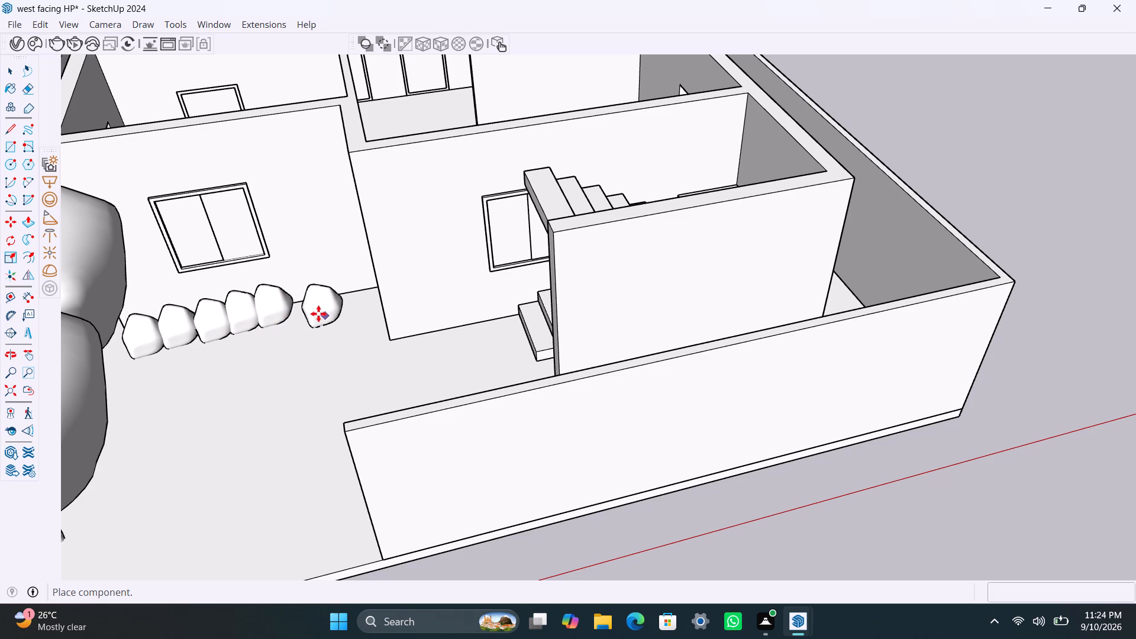
click(306, 311)
key(space)
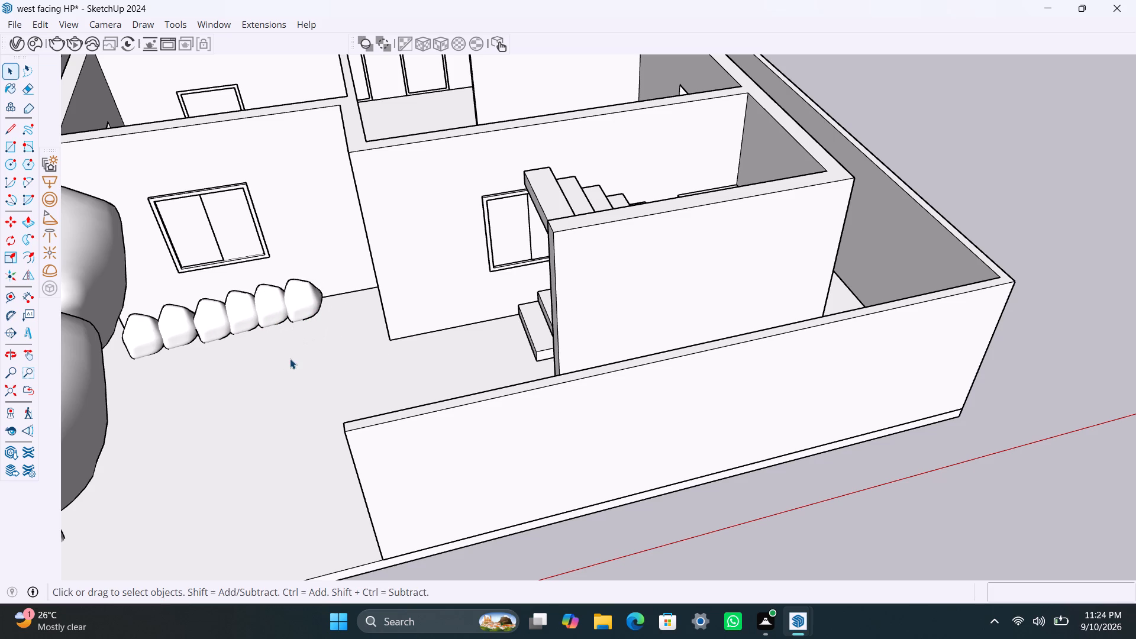
Delete the human scale figure standing near the origin outside the front boundary wall.
scroll(295, 368, down, 8)
scroll(418, 430, down, 3)
scroll(475, 330, up, 2)
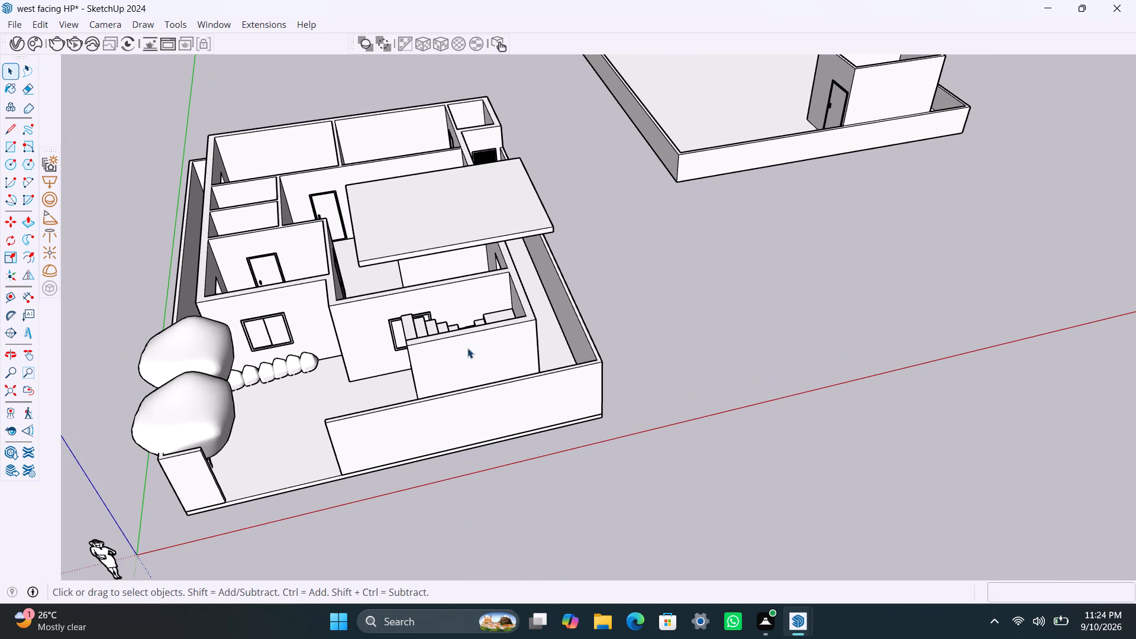
shift+middle_drag(480, 327, 618, 294)
scroll(674, 423, up, 2)
middle_drag(589, 472, 587, 472)
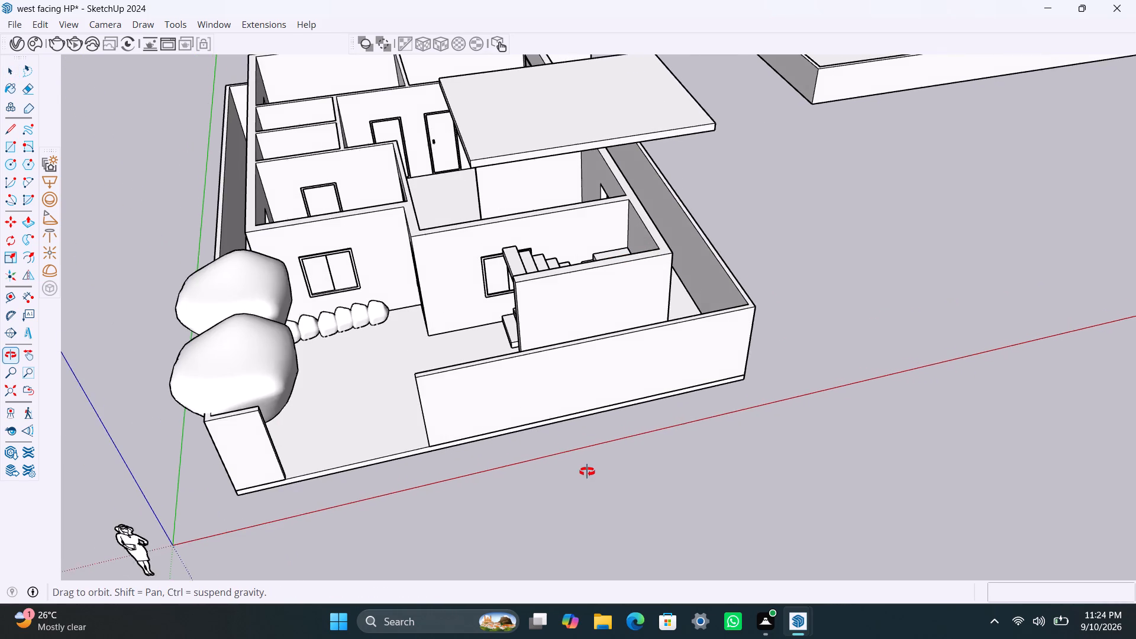
middle_drag(587, 472, 414, 484)
click(144, 442)
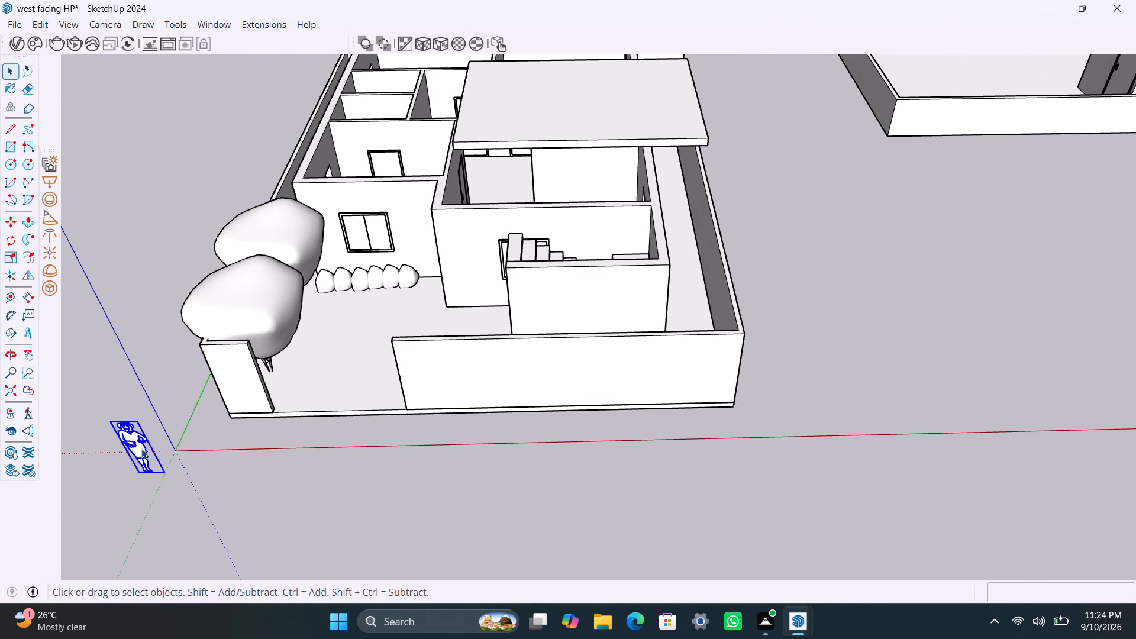
key(Delete)
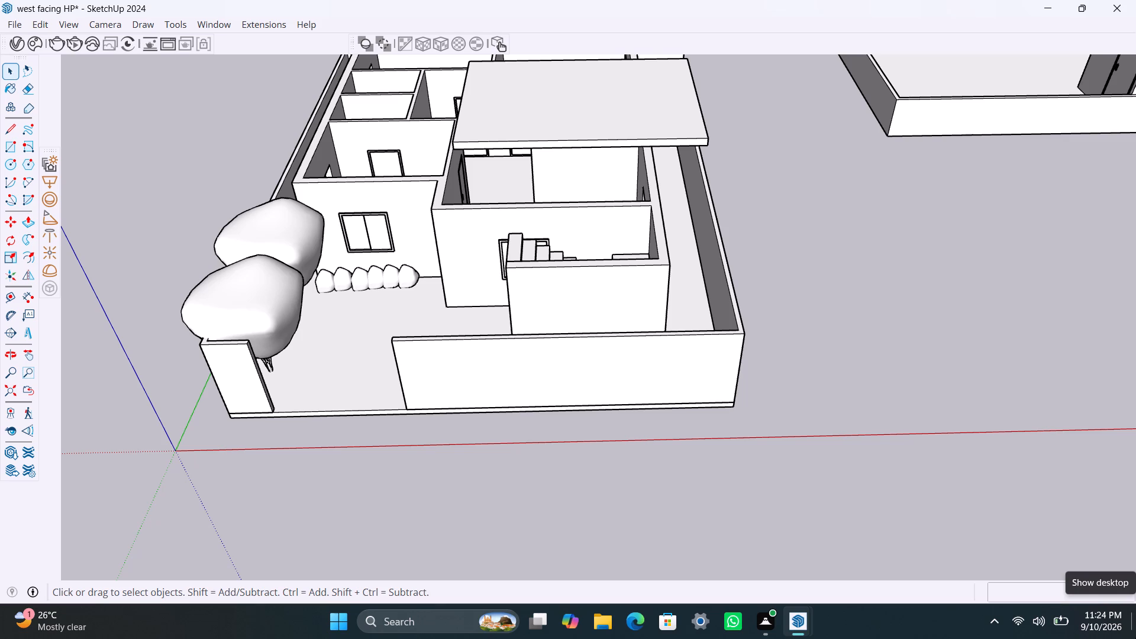
Save the model.
key(ctrl+s)
Delete the rear Schefflera arboricola 003 tree, the one closer to the house, along the side boundary wall.
scroll(622, 261, down, 3)
scroll(620, 300, up, 1)
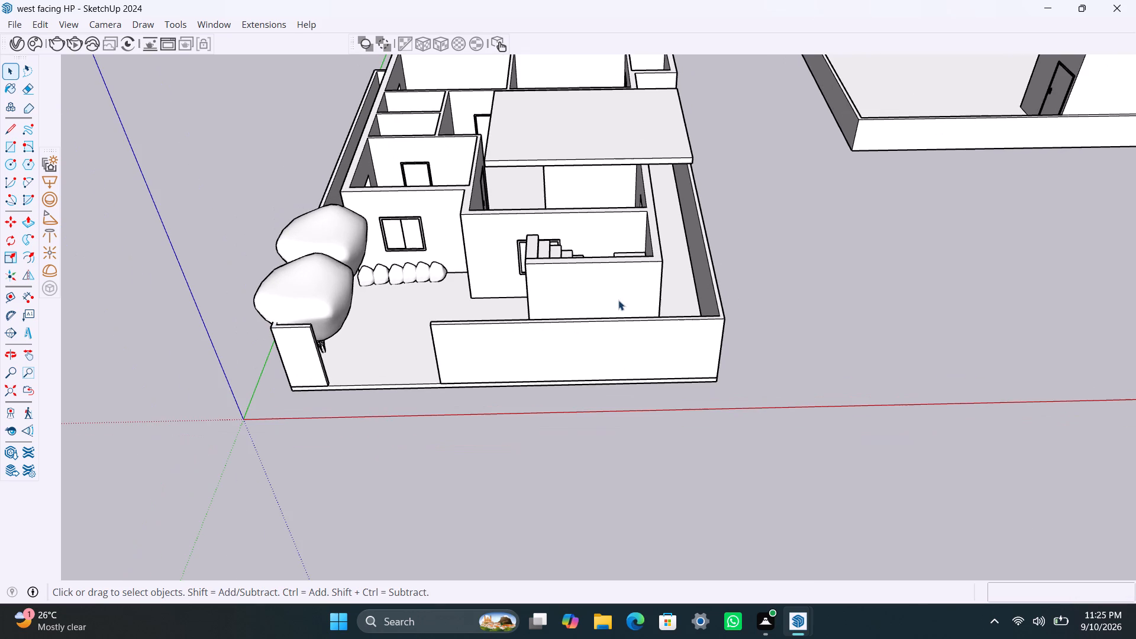
click(322, 237)
key(Delete)
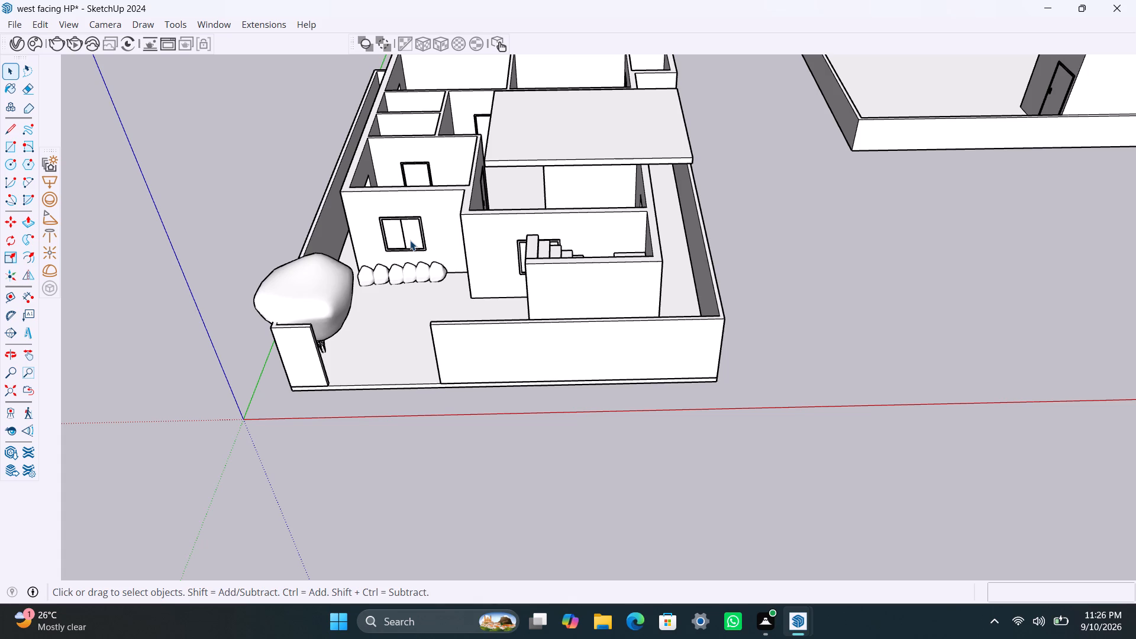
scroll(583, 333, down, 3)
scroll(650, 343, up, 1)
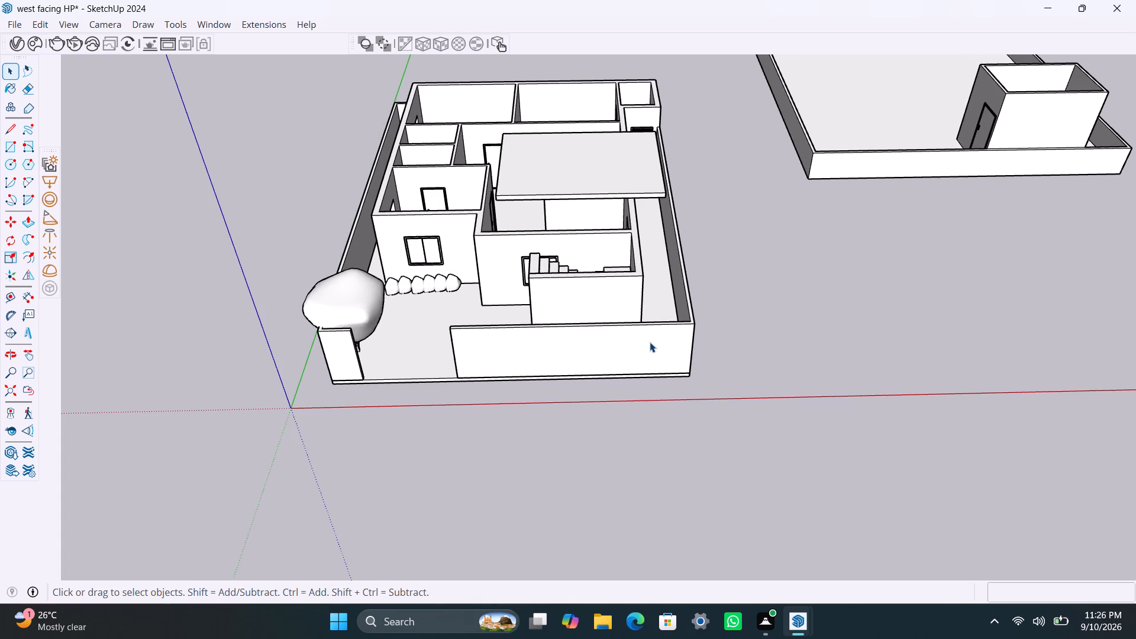
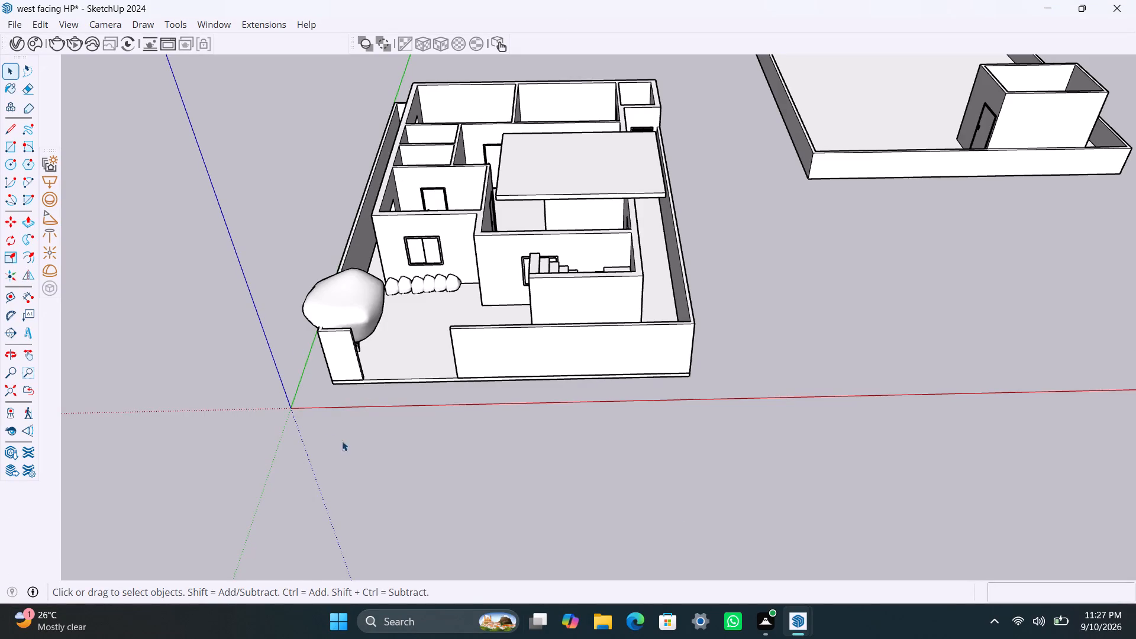
Apply the V-Ray material Aluminium Black Anodized 15cm to the frame of the front window above the row of plants.
scroll(347, 441, down, 4)
scroll(479, 257, down, 3)
scroll(492, 318, up, 2)
shift+middle_drag(476, 322, 579, 370)
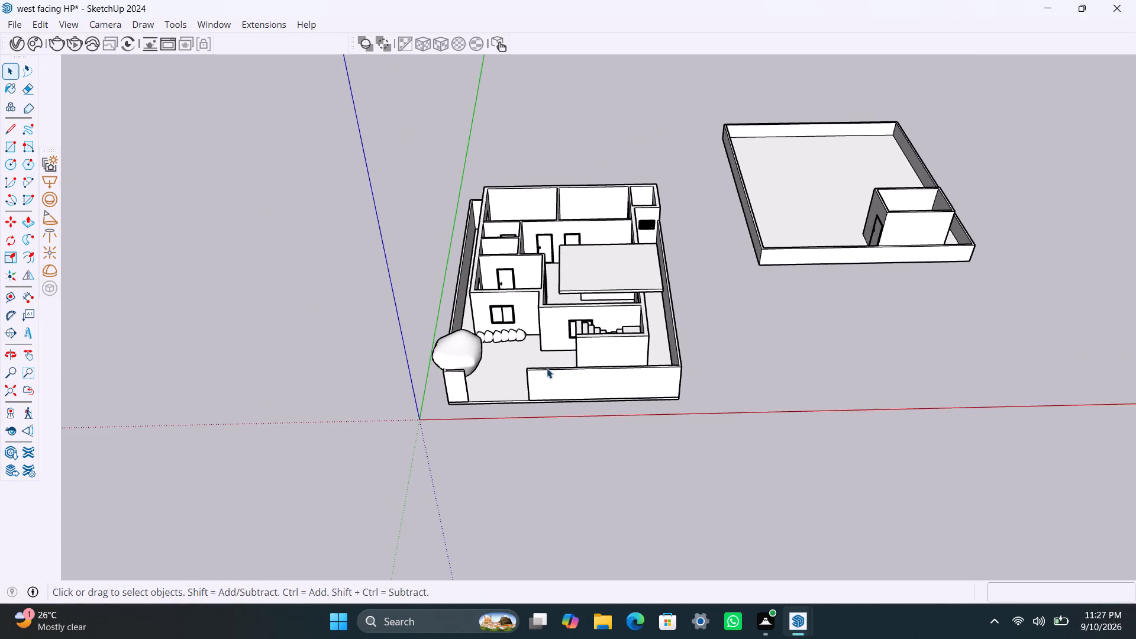
scroll(527, 294, up, 2)
scroll(476, 350, down, 3)
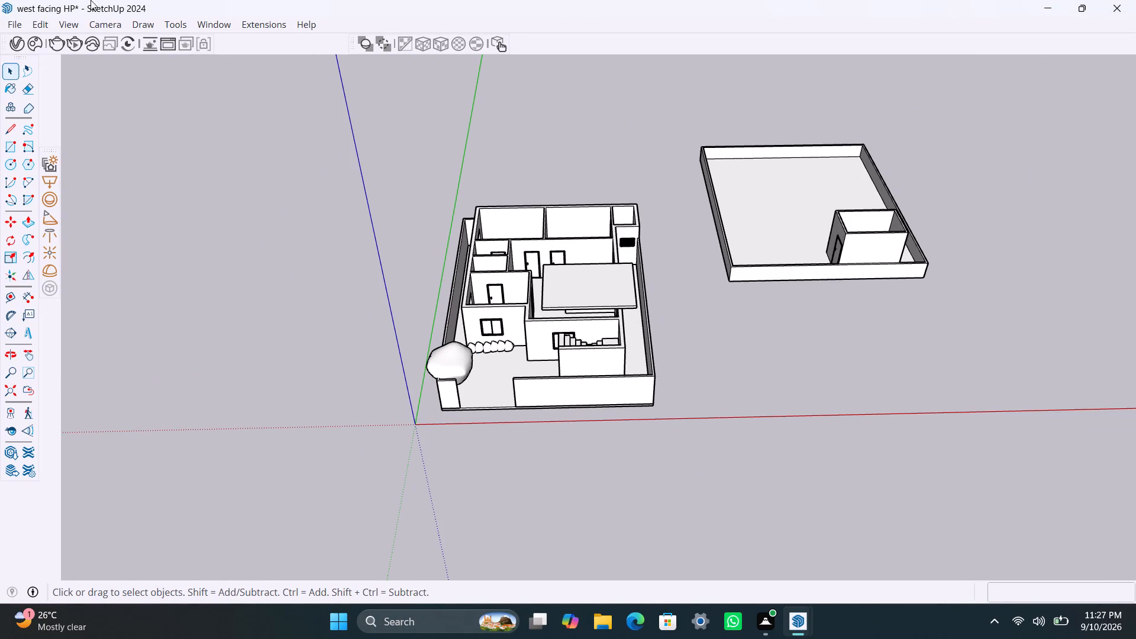
click(21, 44)
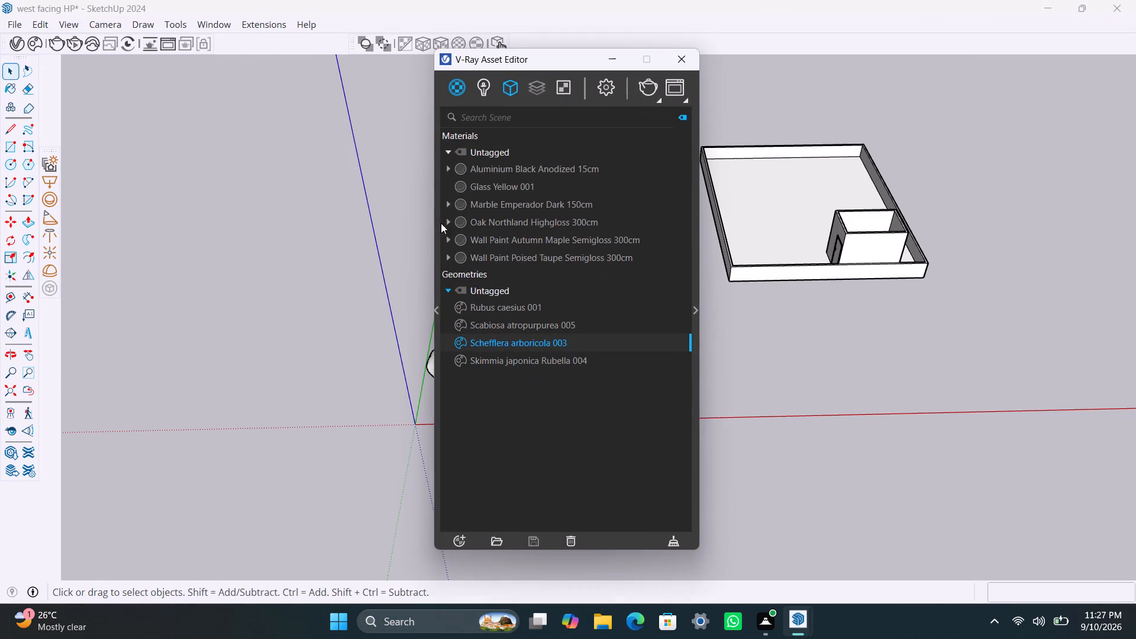
scroll(269, 418, down, 3)
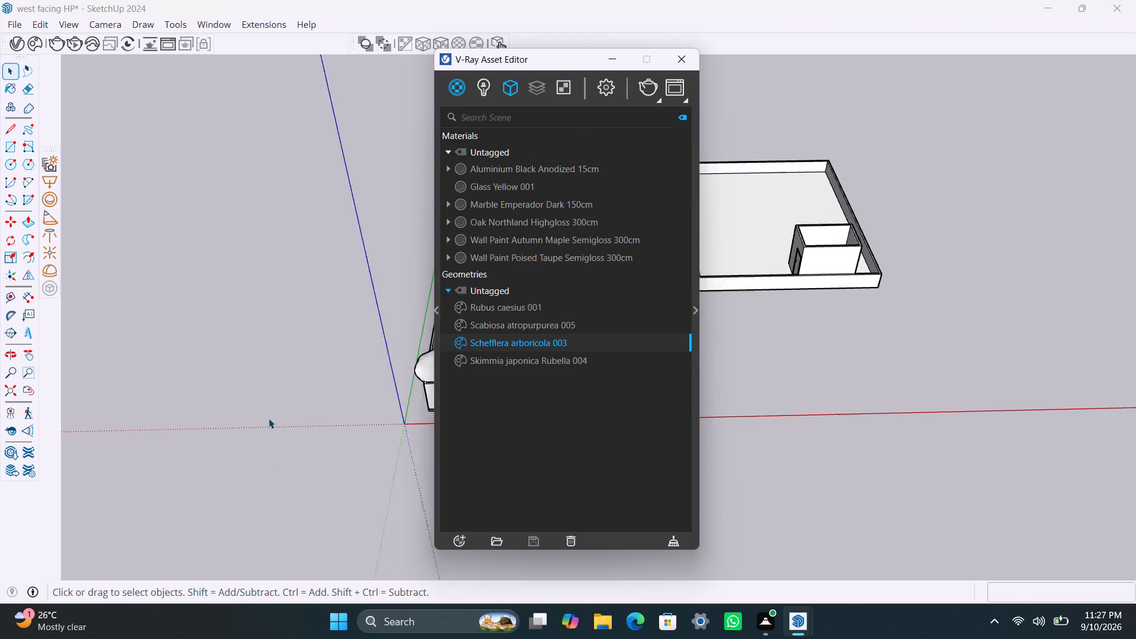
scroll(269, 418, down, 6)
shift+middle_drag(313, 397, 222, 473)
scroll(257, 490, up, 7)
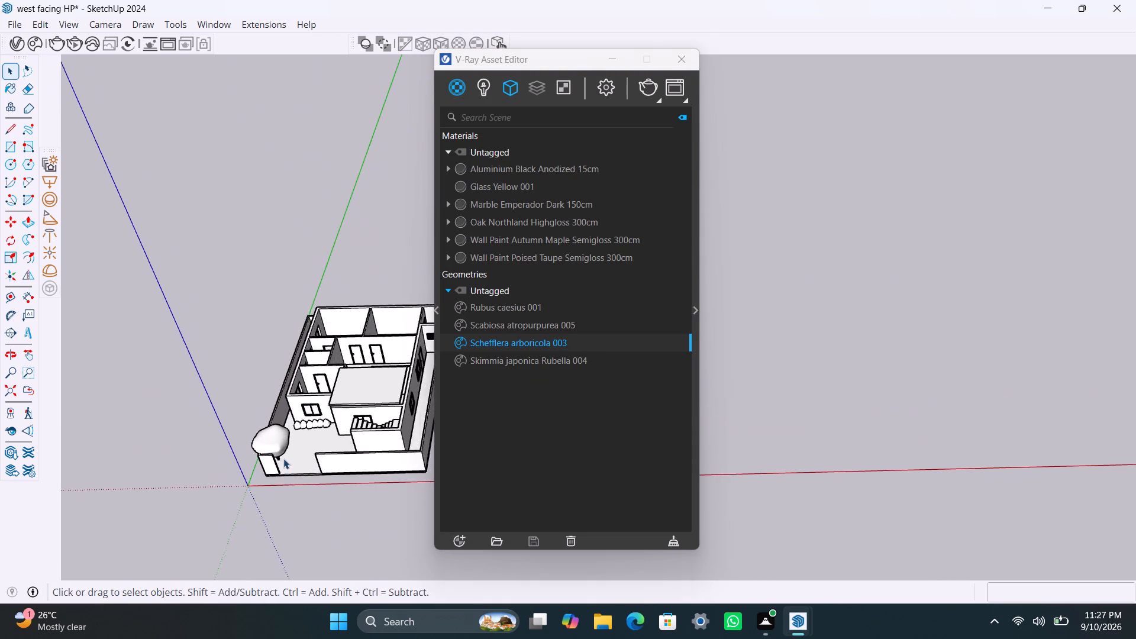
scroll(283, 459, up, 7)
middle_drag(356, 488, 385, 415)
scroll(254, 412, down, 2)
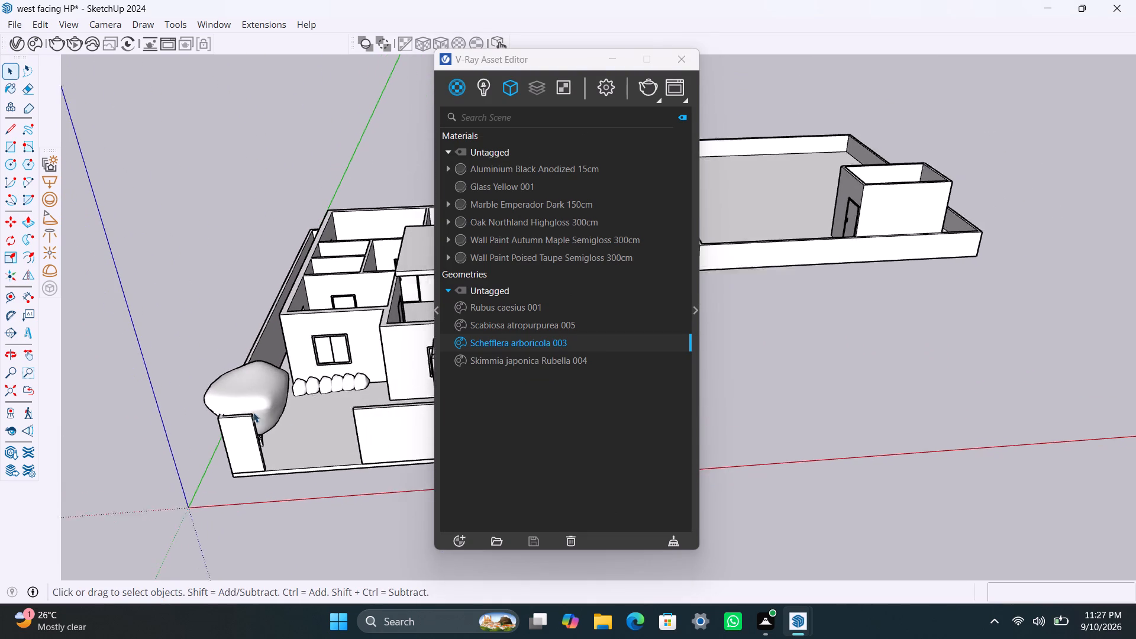
scroll(253, 412, down, 1)
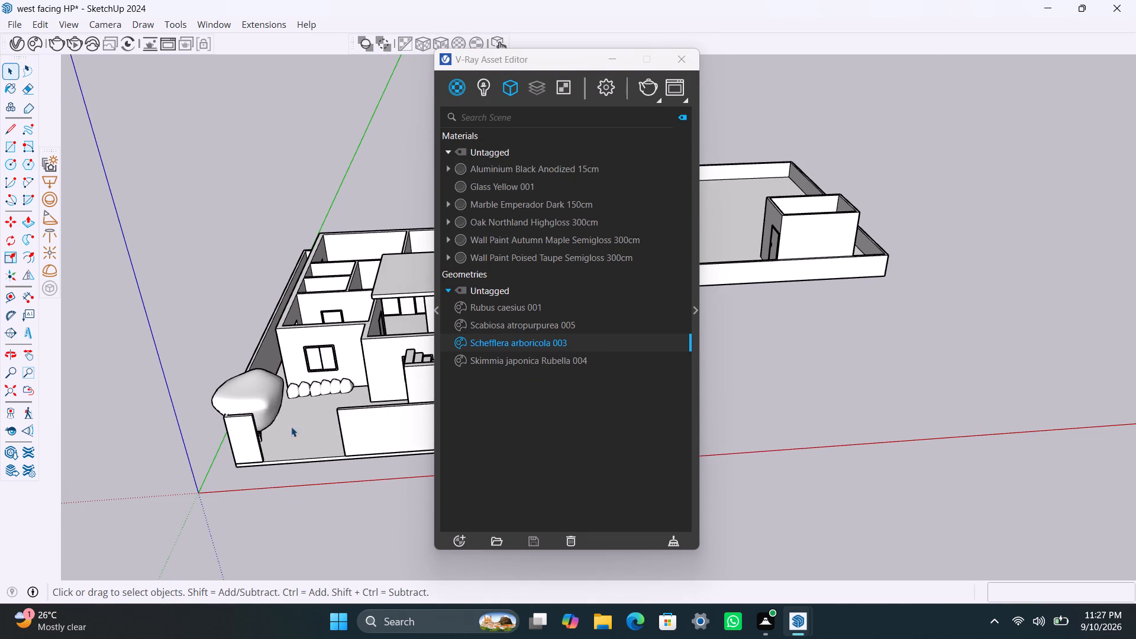
scroll(350, 331, up, 2)
middle_drag(327, 392, 334, 385)
scroll(320, 376, up, 11)
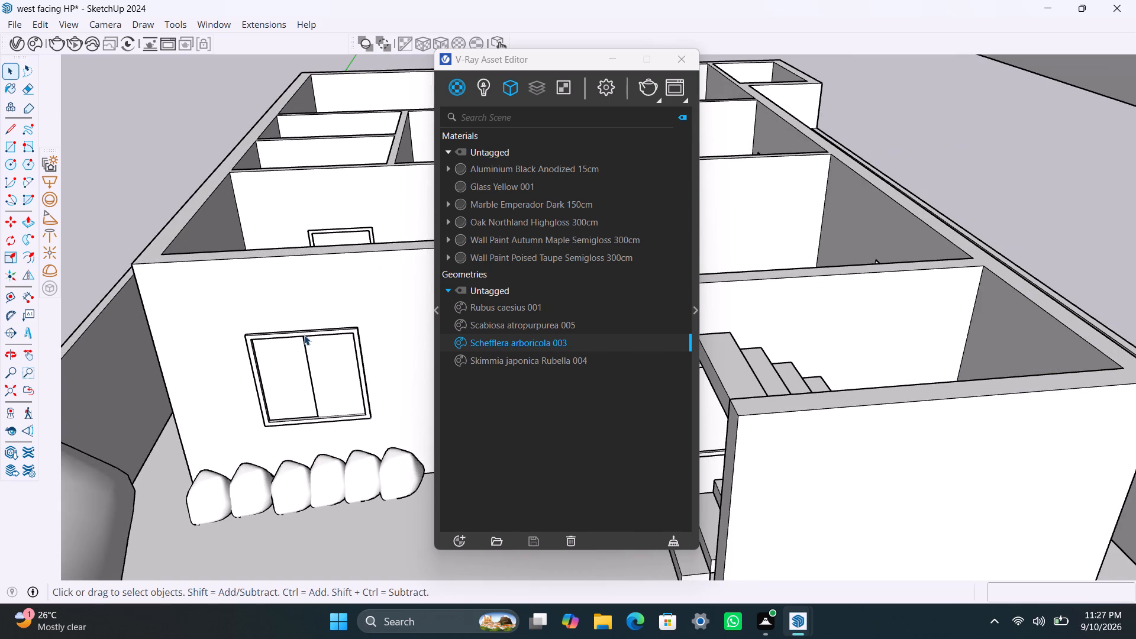
click(304, 334)
double_click(304, 334)
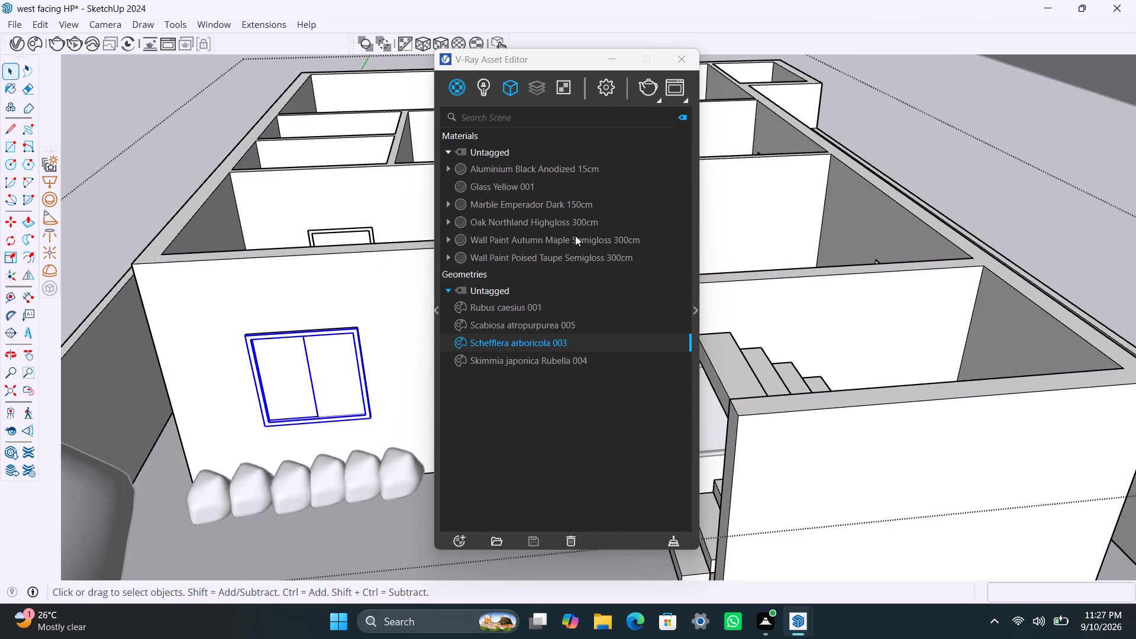
click(335, 333)
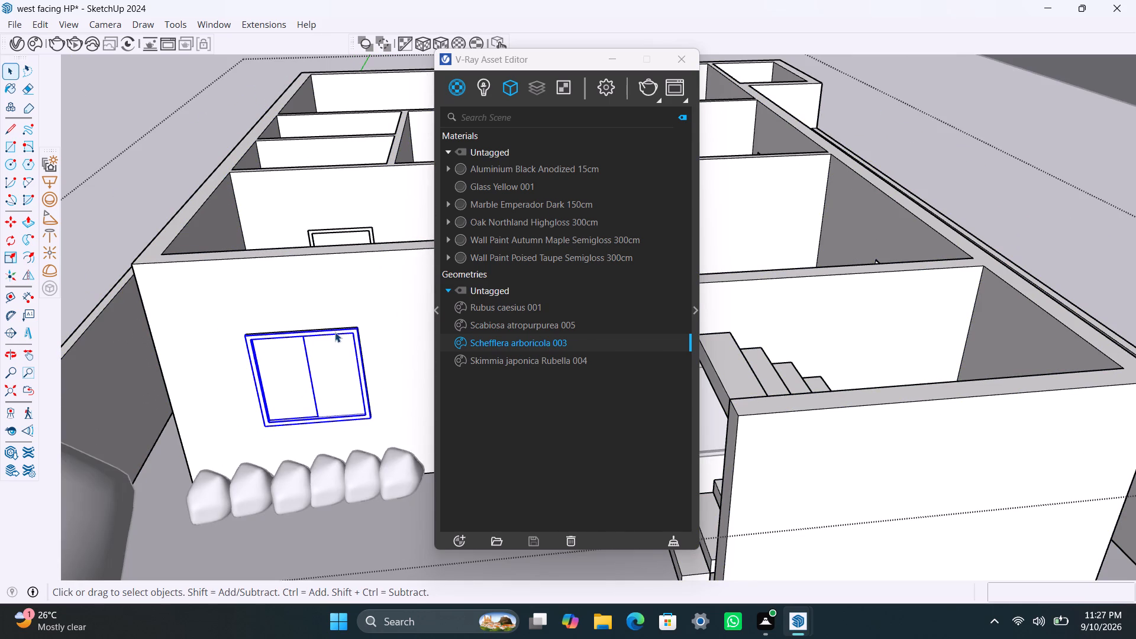
double_click(335, 330)
click(335, 330)
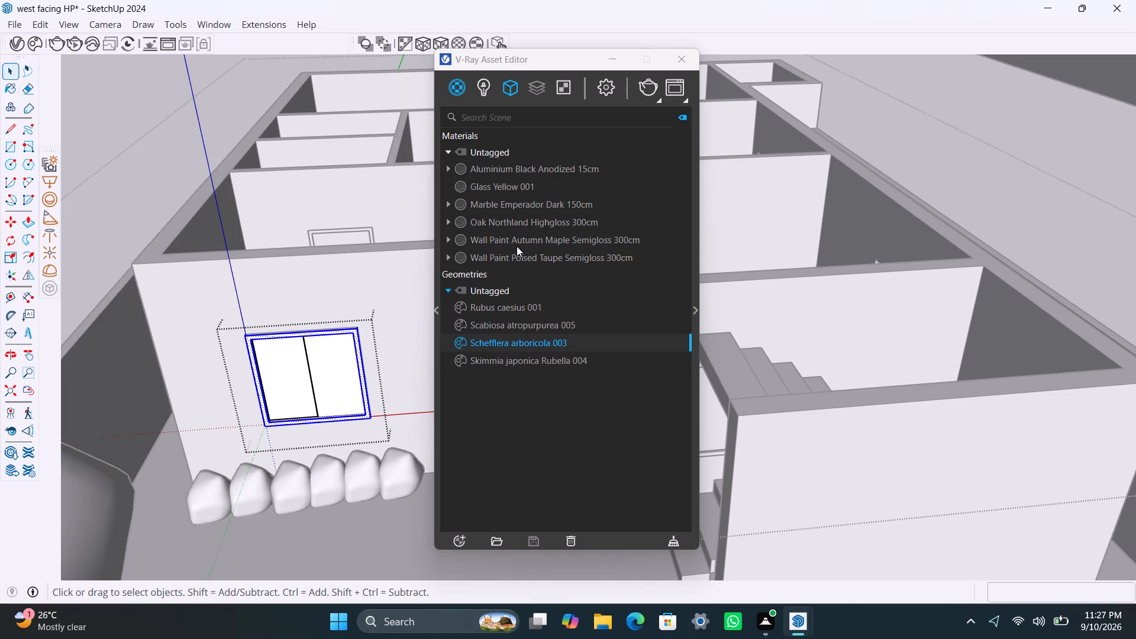
click(506, 174)
right_click(506, 174)
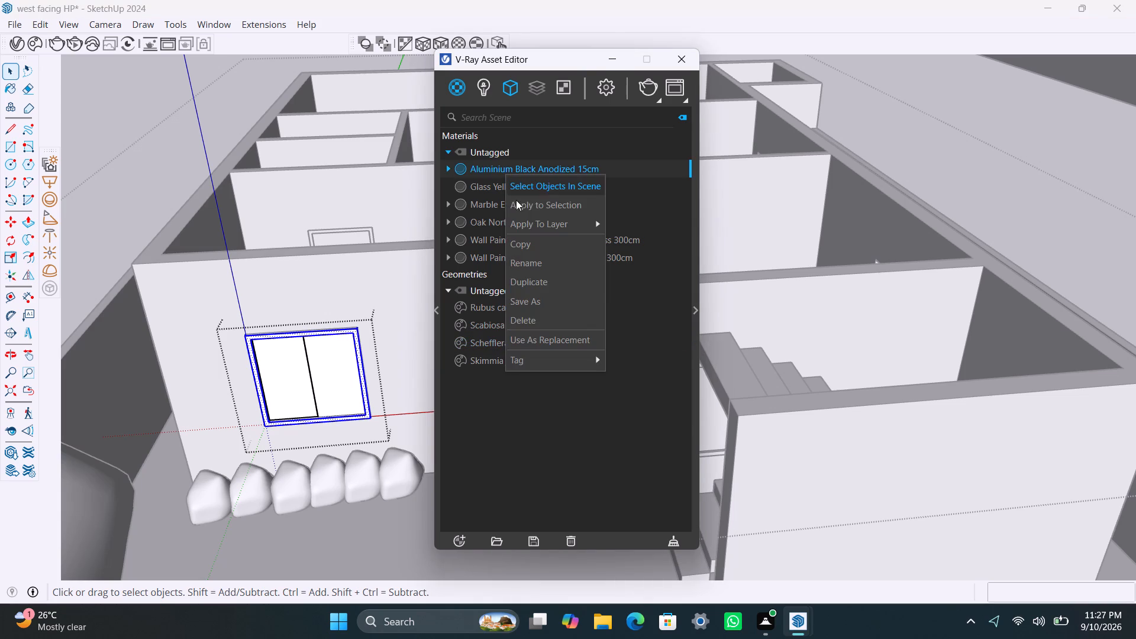
click(524, 210)
Apply the Glass Yellow 001 material to both panes of the front window.
click(321, 369)
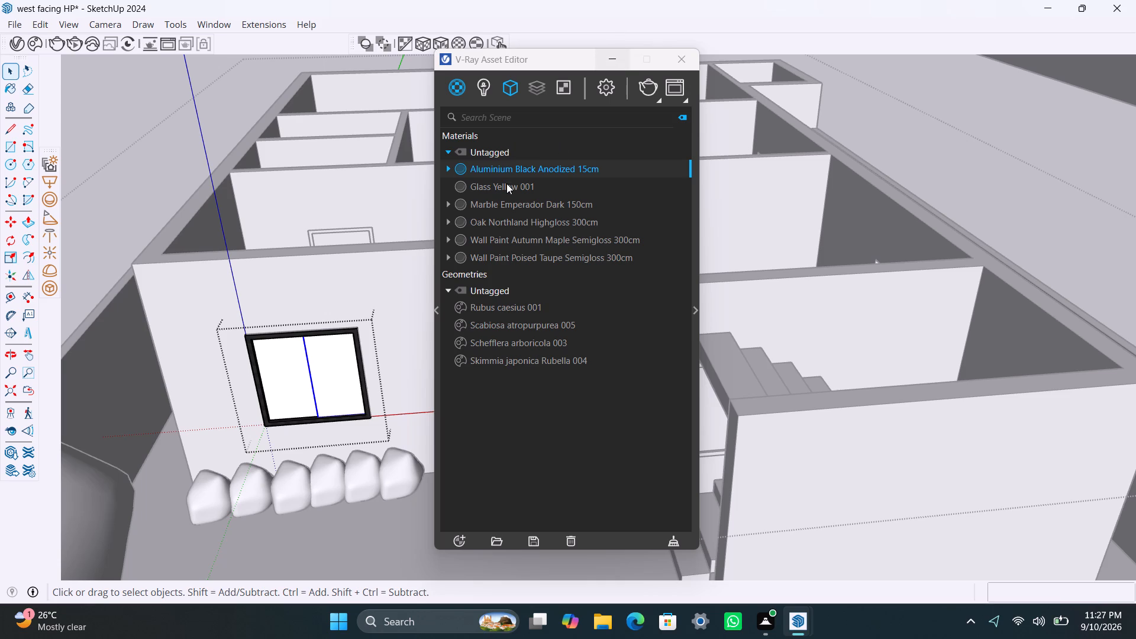
click(506, 183)
right_click(509, 182)
click(522, 209)
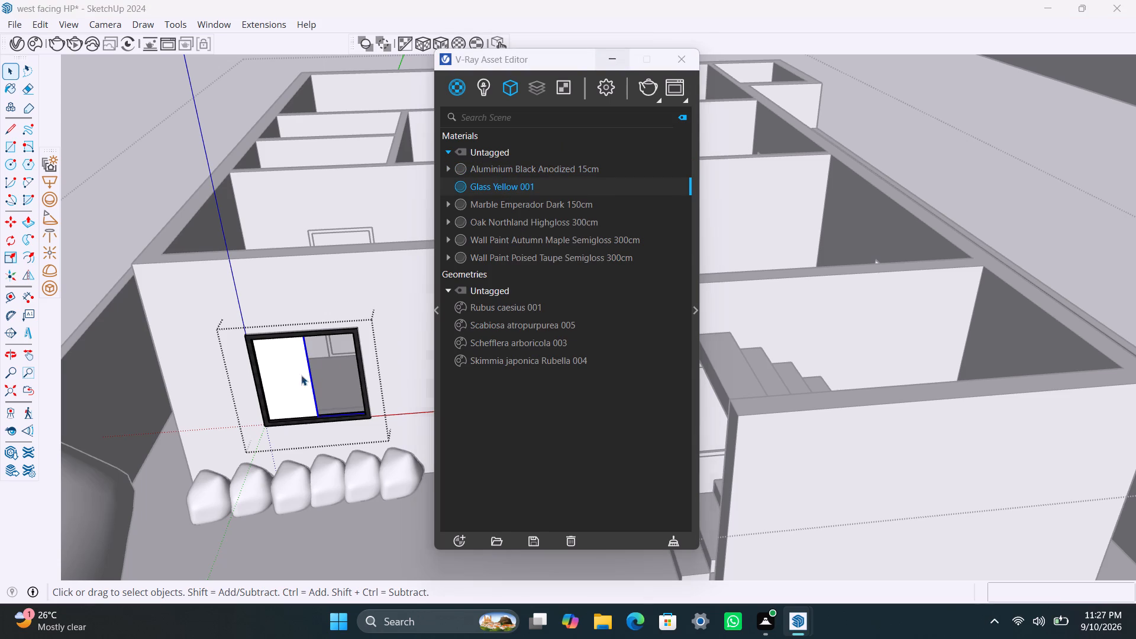
click(301, 375)
right_click(518, 186)
click(535, 221)
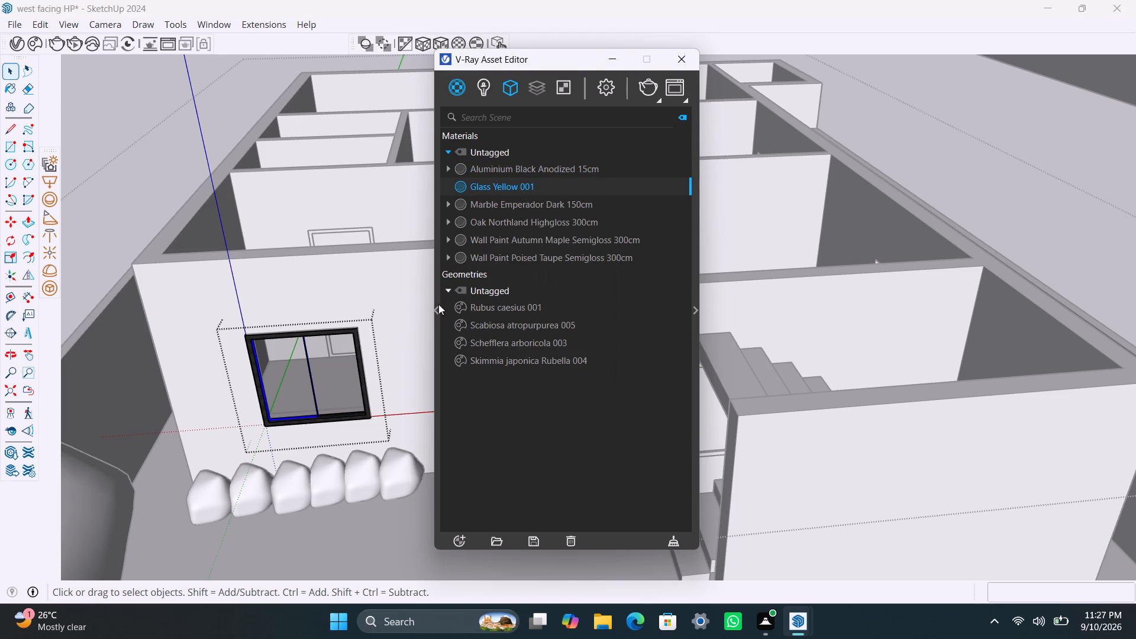
Apply Aluminium Black Anodized 15cm to the frame of the door in the back wall of the front-window room.
double_click(341, 230)
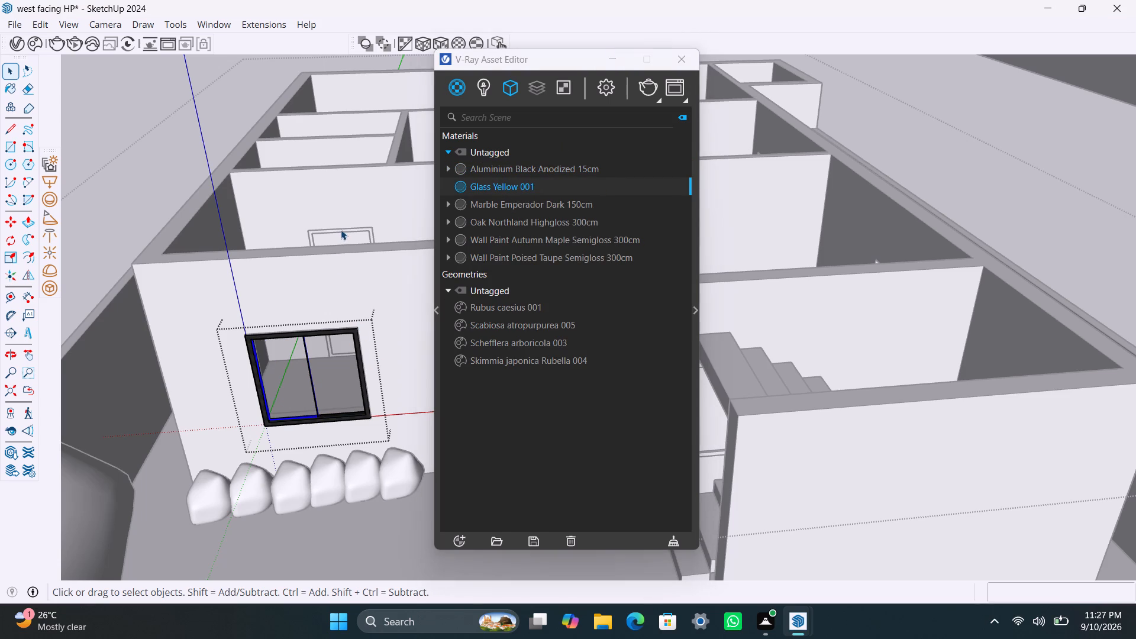
click(341, 231)
scroll(342, 231, up, 3)
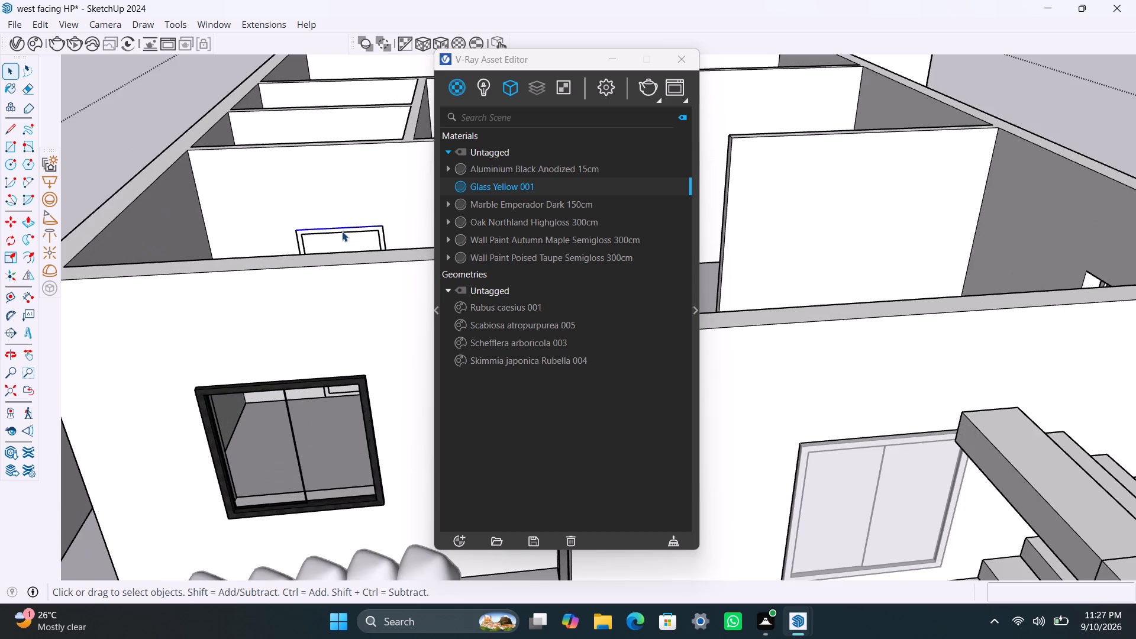
double_click(342, 231)
click(343, 231)
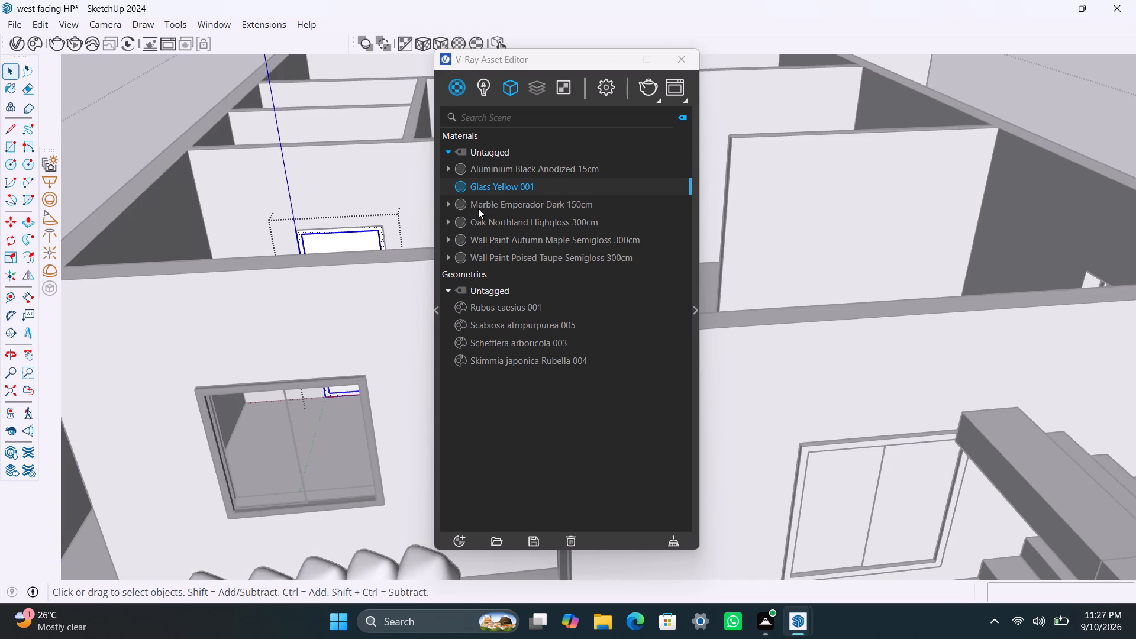
click(498, 175)
right_click(499, 173)
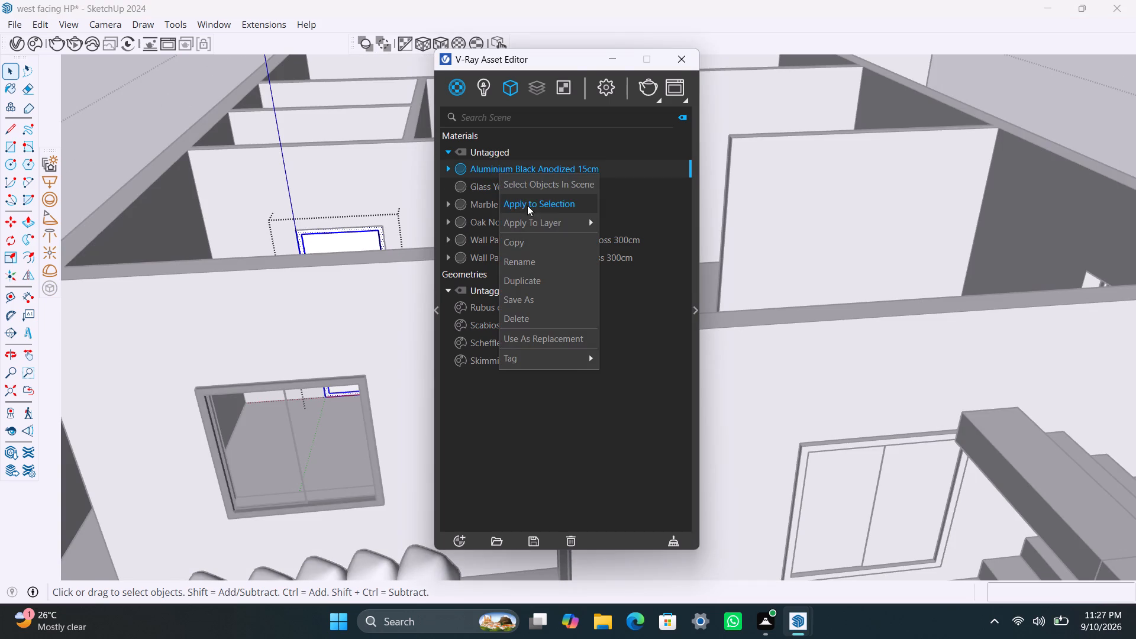
click(529, 199)
Apply Aluminium Black Anodized 15cm to the handle of the same door.
scroll(365, 243, down, 3)
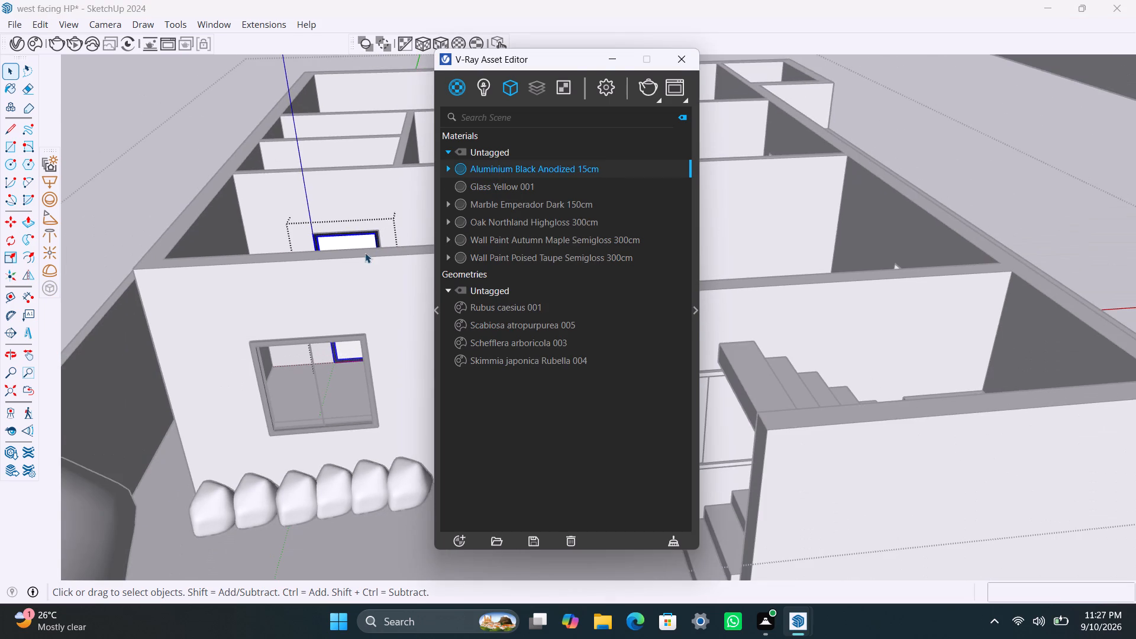
middle_drag(365, 253, 363, 379)
scroll(336, 255, up, 7)
click(328, 218)
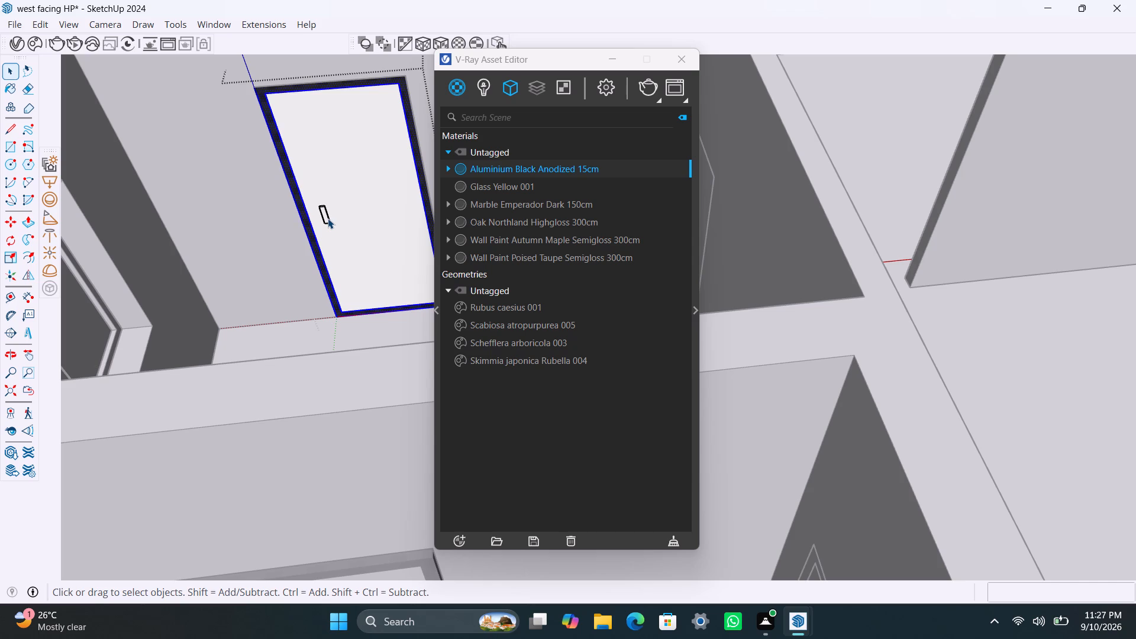
double_click(327, 220)
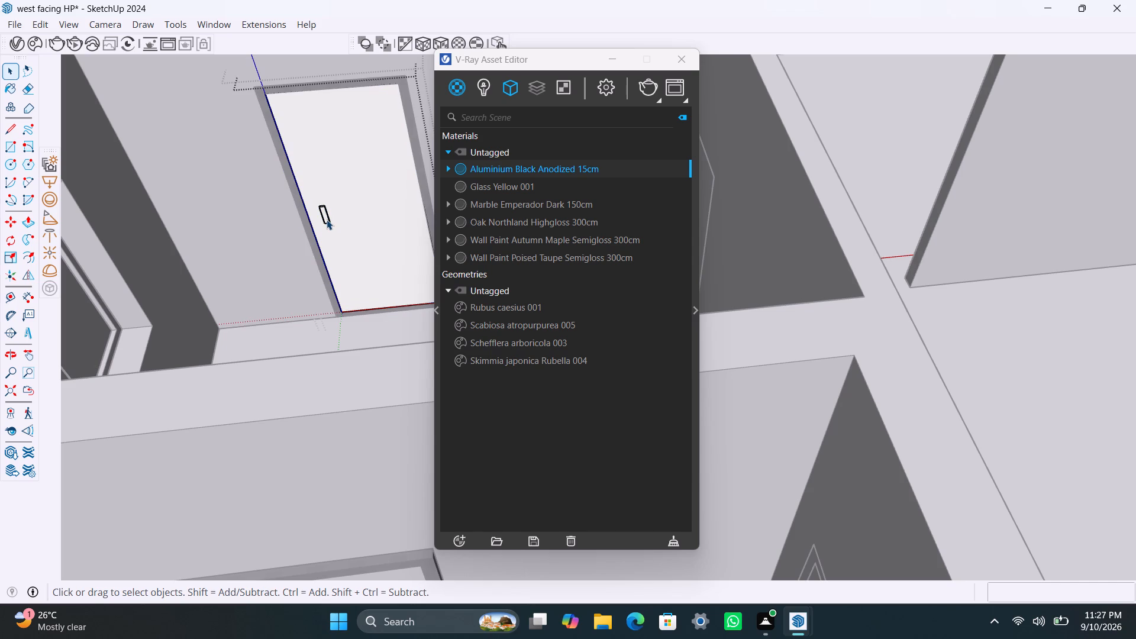
click(327, 220)
right_click(521, 167)
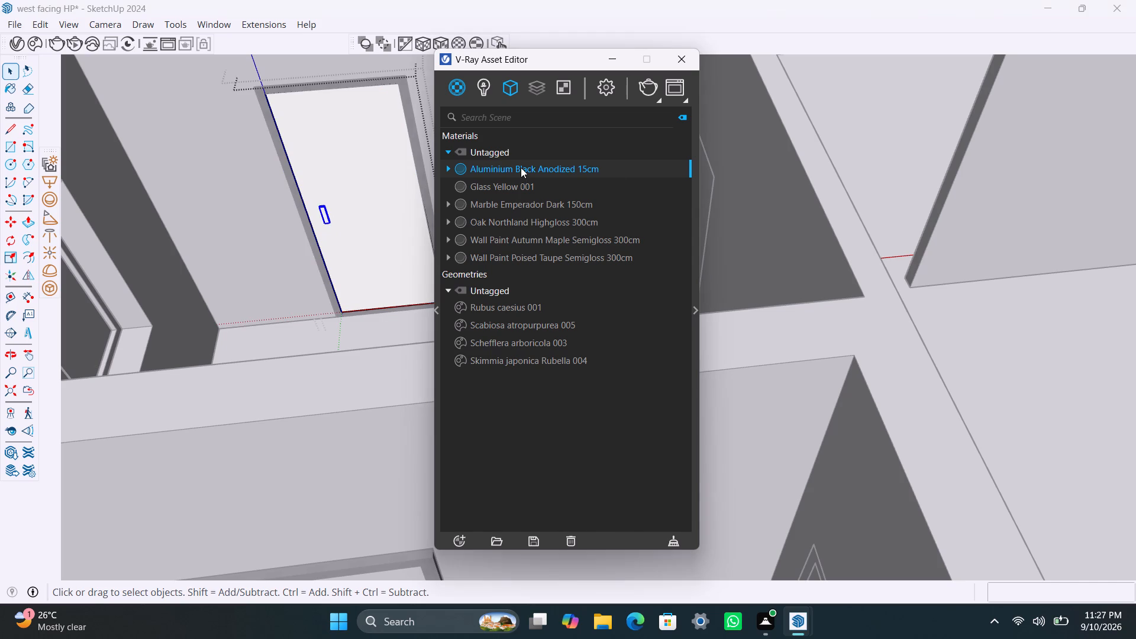
click(528, 192)
Apply Oak Northland Highgloss 300cm to the door's panel face.
click(367, 182)
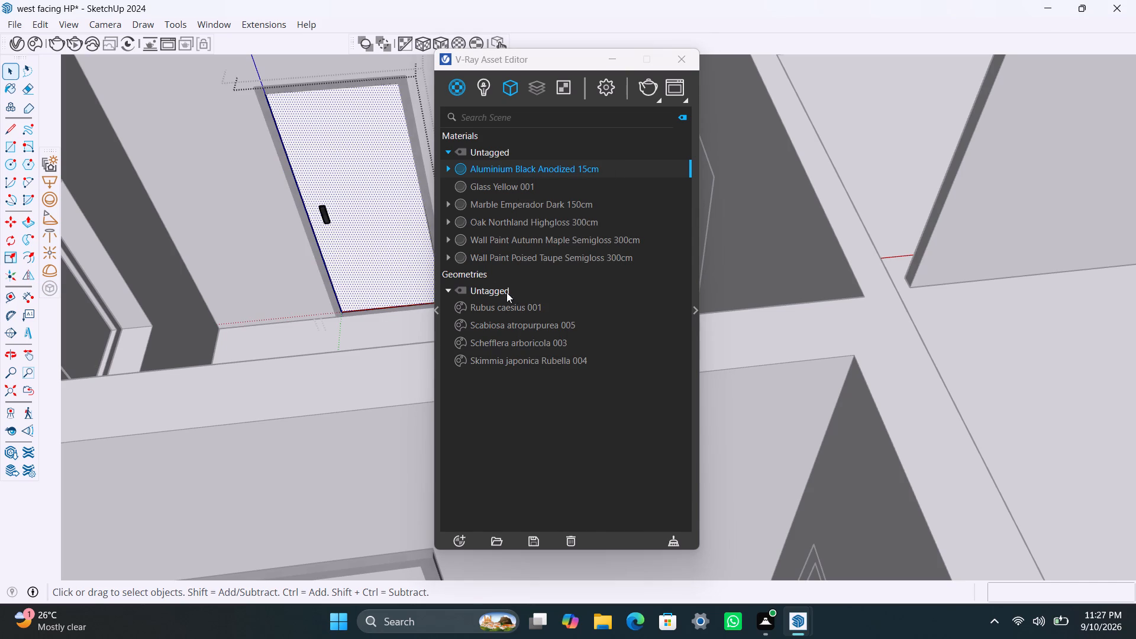
click(537, 259)
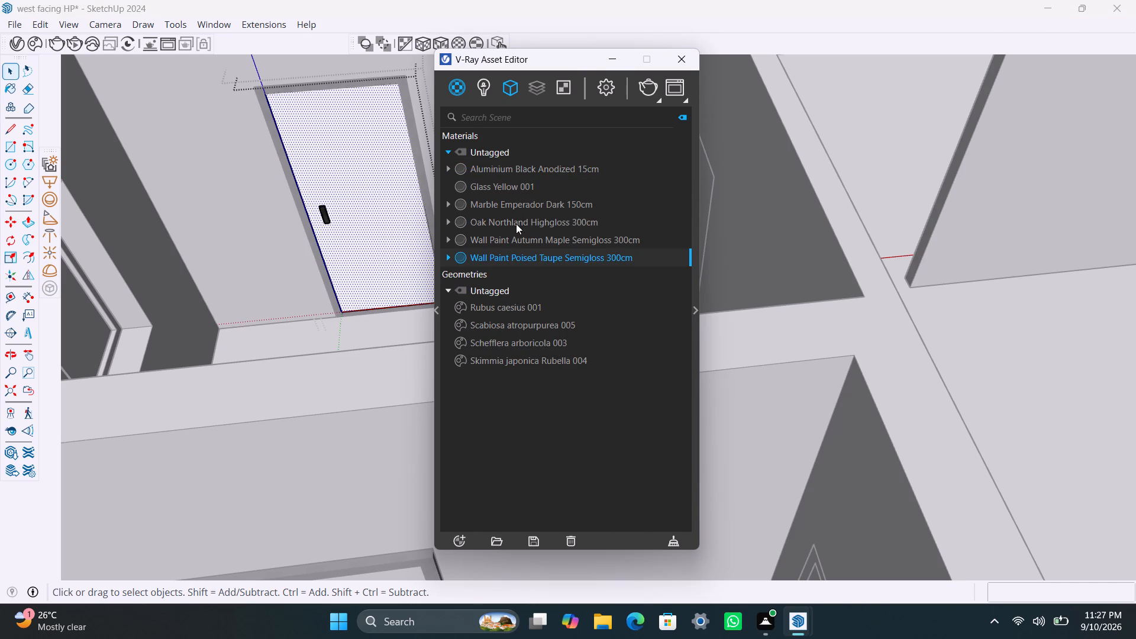
click(516, 224)
right_click(515, 225)
click(554, 259)
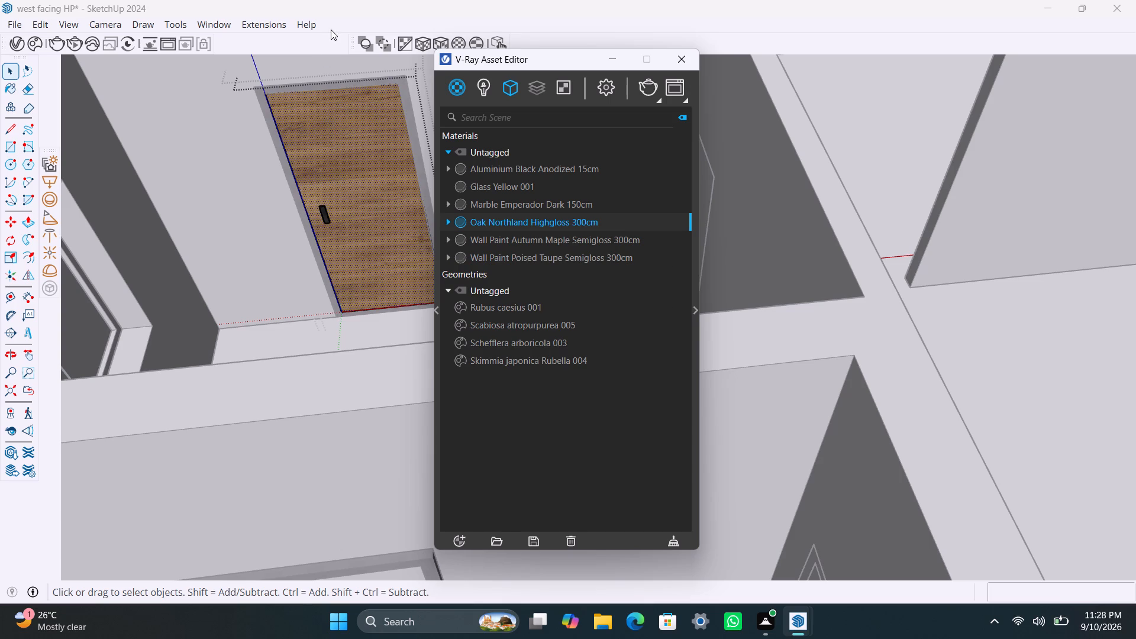
click(437, 44)
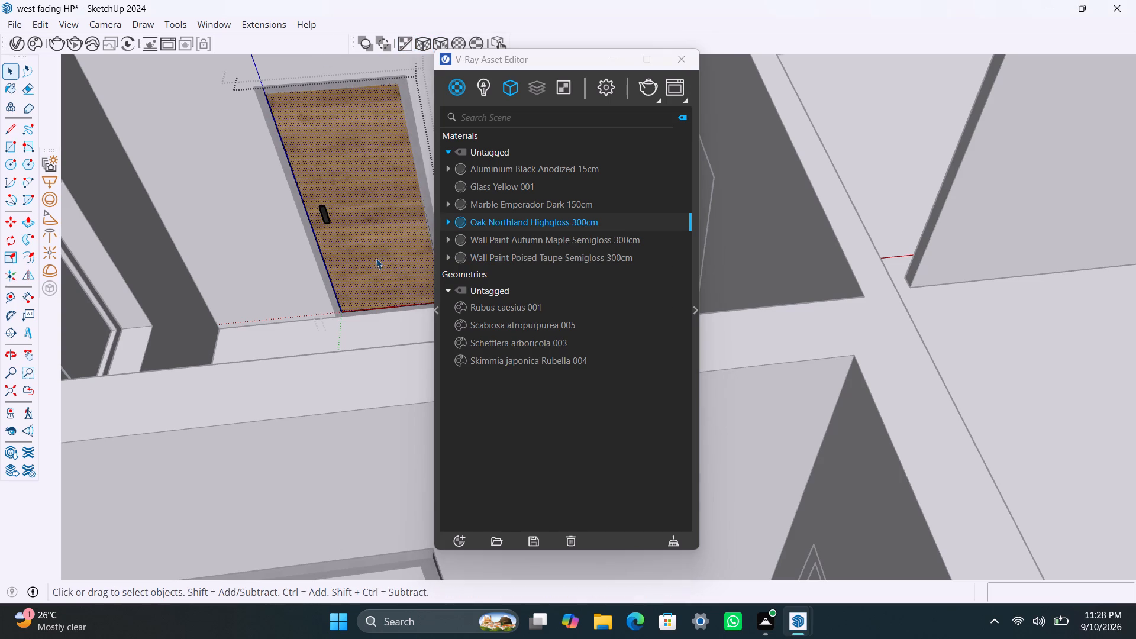
Apply Aluminium Black Anodized 15cm to the frame of the rearmost window on the house's side wall, beyond the two louvred ventilators.
scroll(372, 270, down, 6)
scroll(272, 314, down, 5)
middle_drag(273, 409, 310, 388)
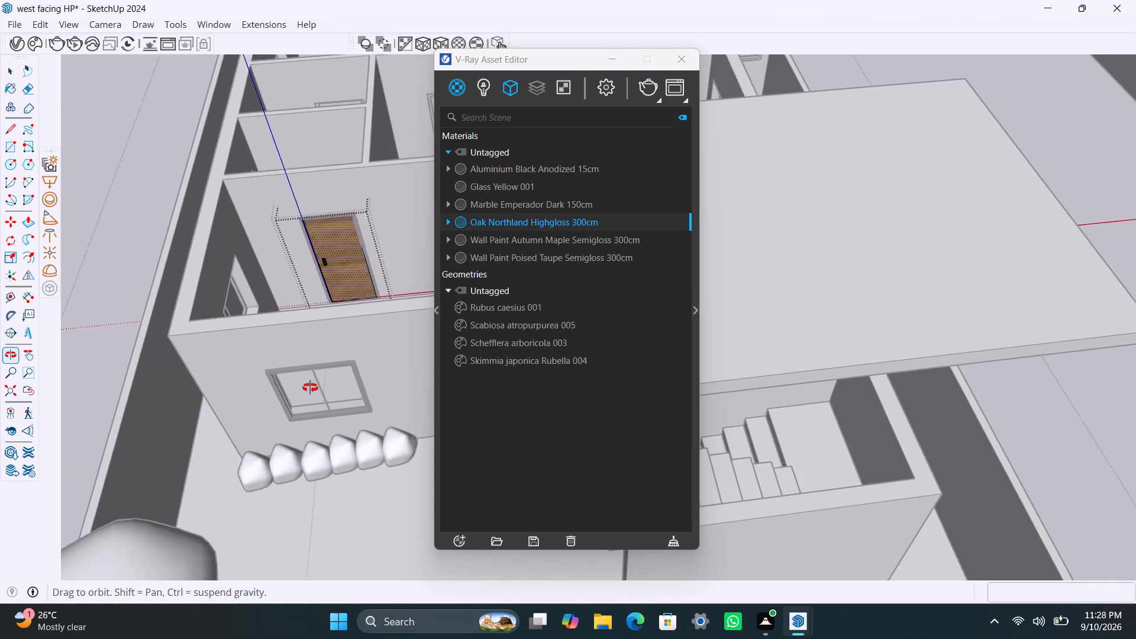
middle_drag(310, 388, 603, 186)
click(96, 526)
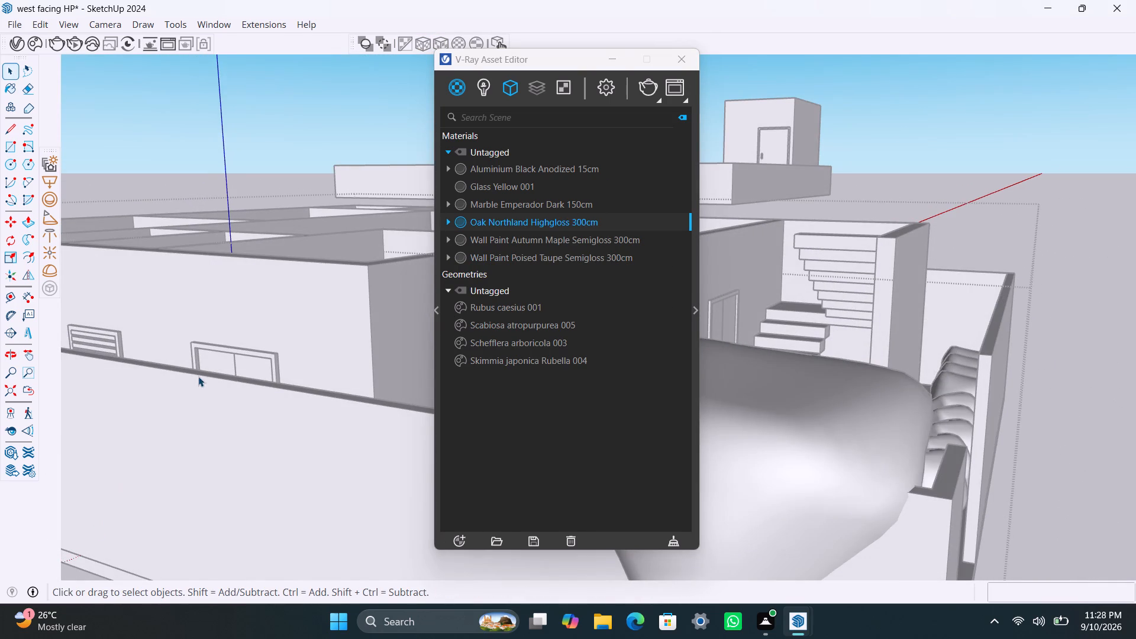
scroll(201, 383, down, 4)
double_click(1134, 294)
scroll(0, 570, down, 3)
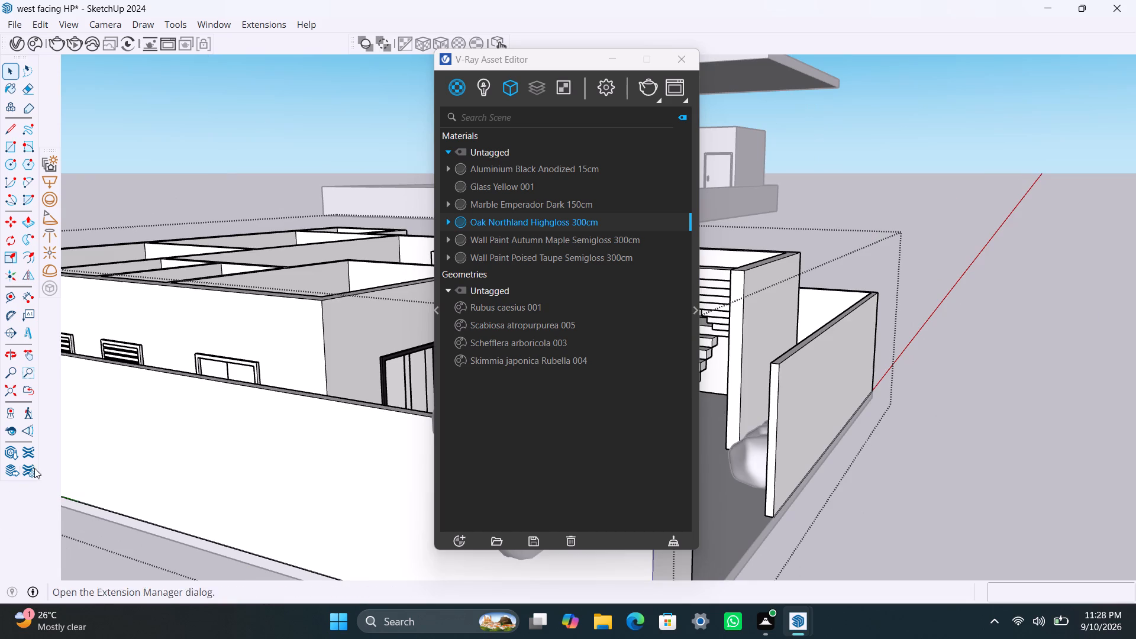
scroll(80, 419, down, 3)
middle_drag(208, 457, 462, 480)
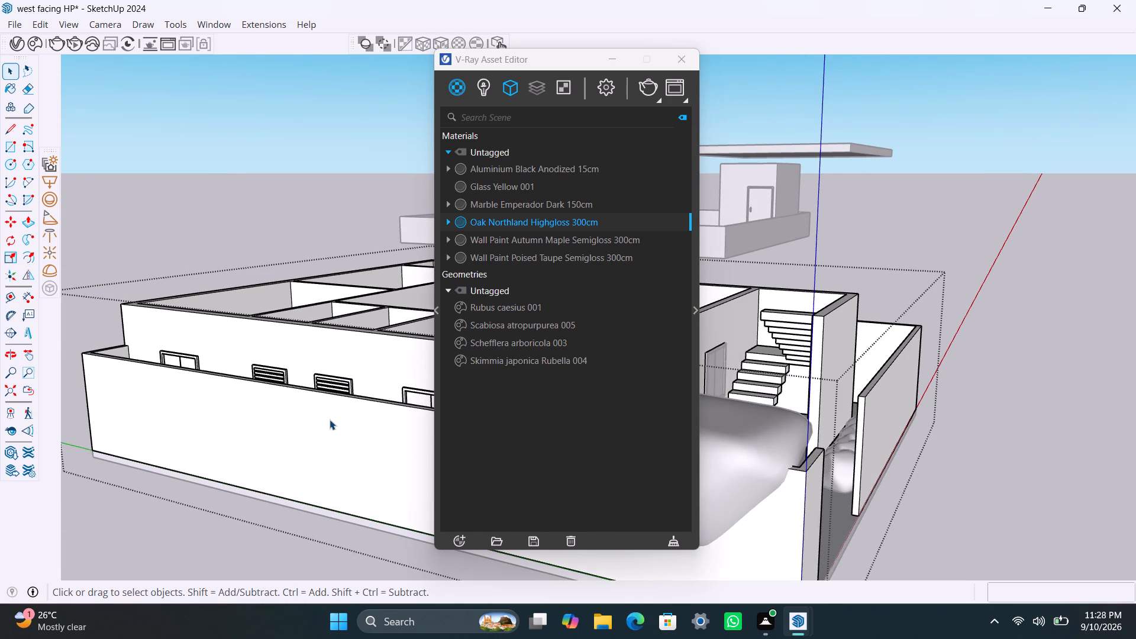
scroll(201, 347, up, 2)
middle_drag(198, 354, 259, 461)
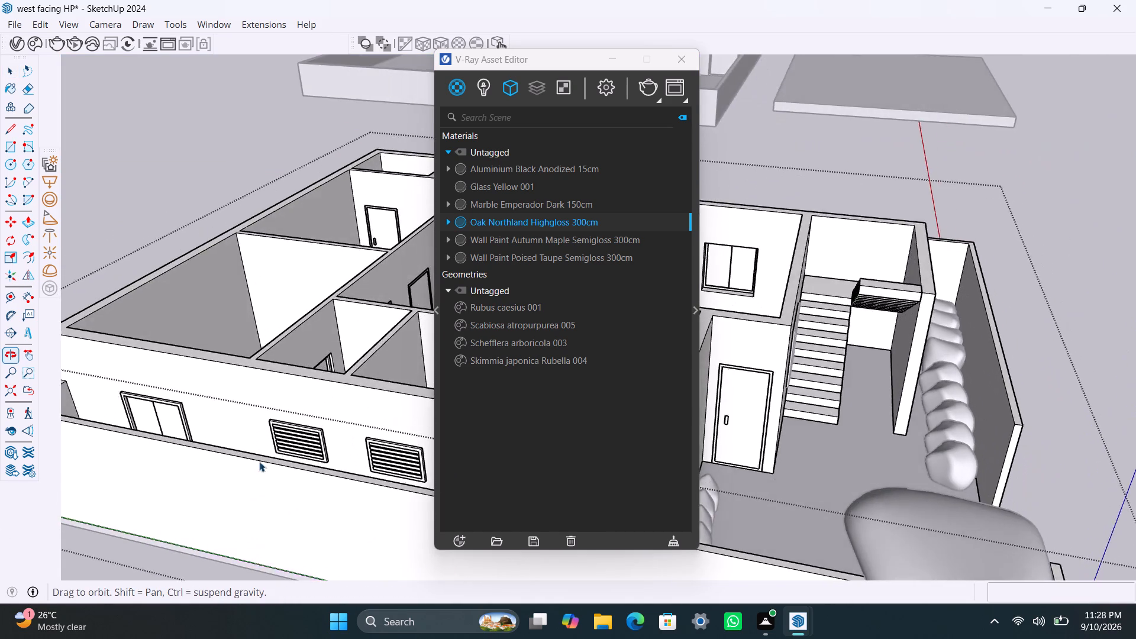
middle_drag(259, 461, 264, 460)
scroll(91, 429, up, 9)
click(142, 419)
triple_click(142, 419)
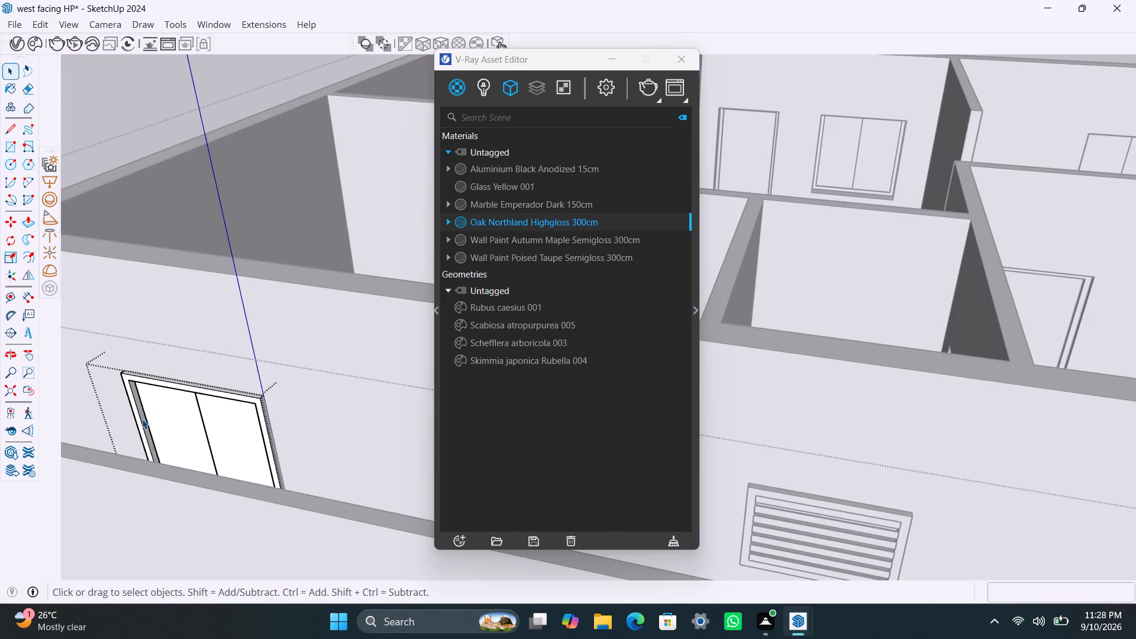
click(543, 173)
right_click(543, 173)
click(563, 204)
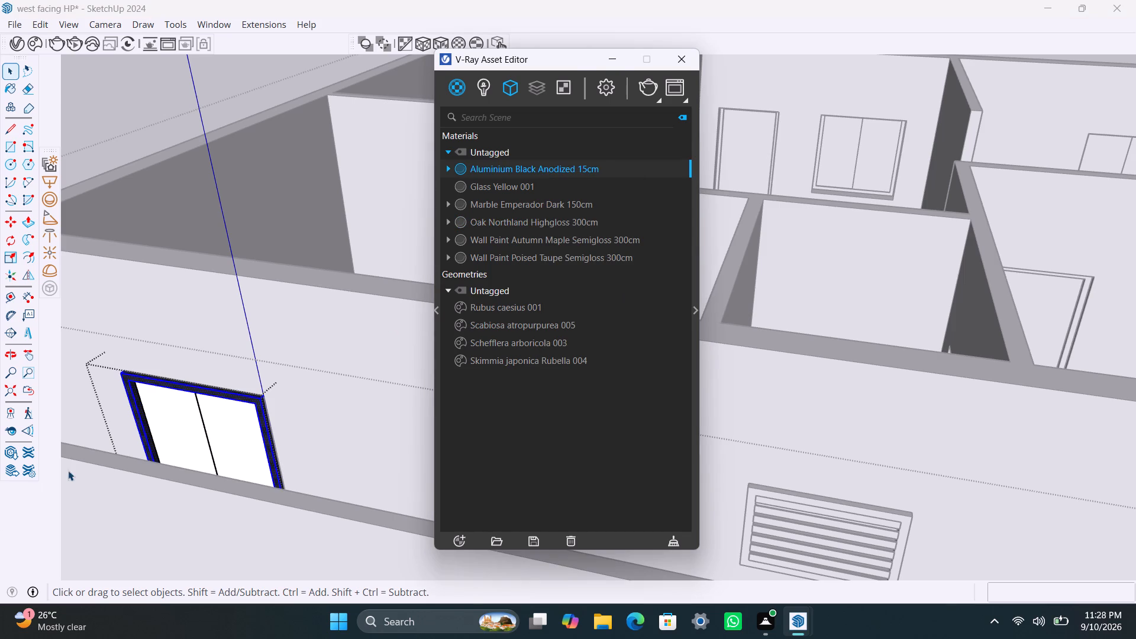
Apply Glass Yellow 001 to both panes of the rearmost side-wall window.
click(196, 422)
click(195, 424)
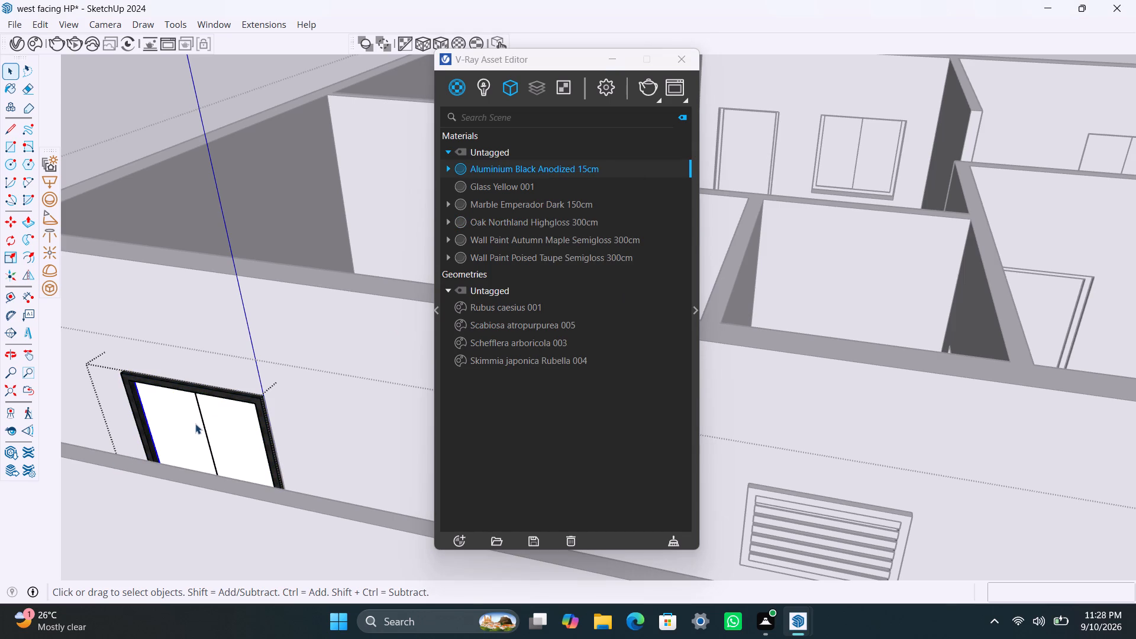
click(511, 188)
right_click(511, 188)
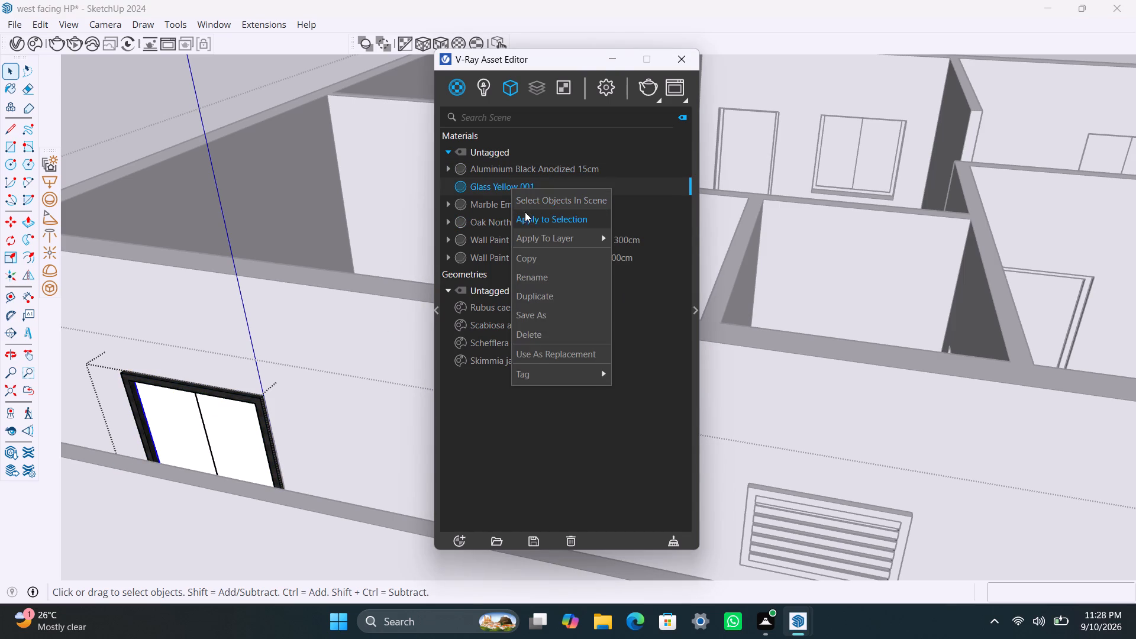
click(527, 214)
click(227, 434)
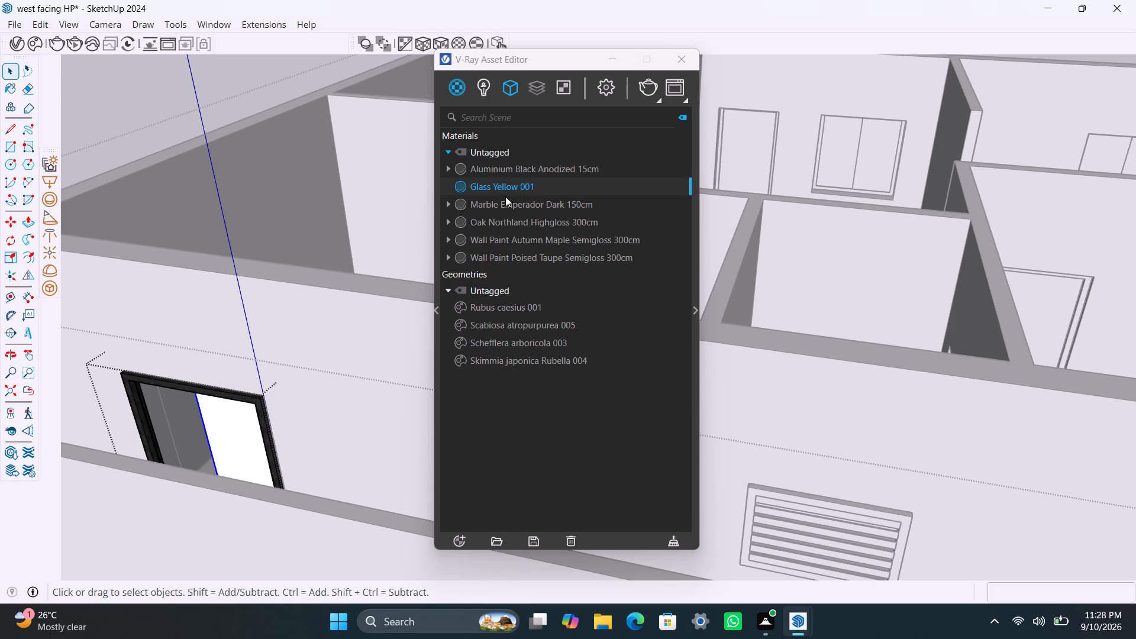
right_click(508, 189)
click(536, 223)
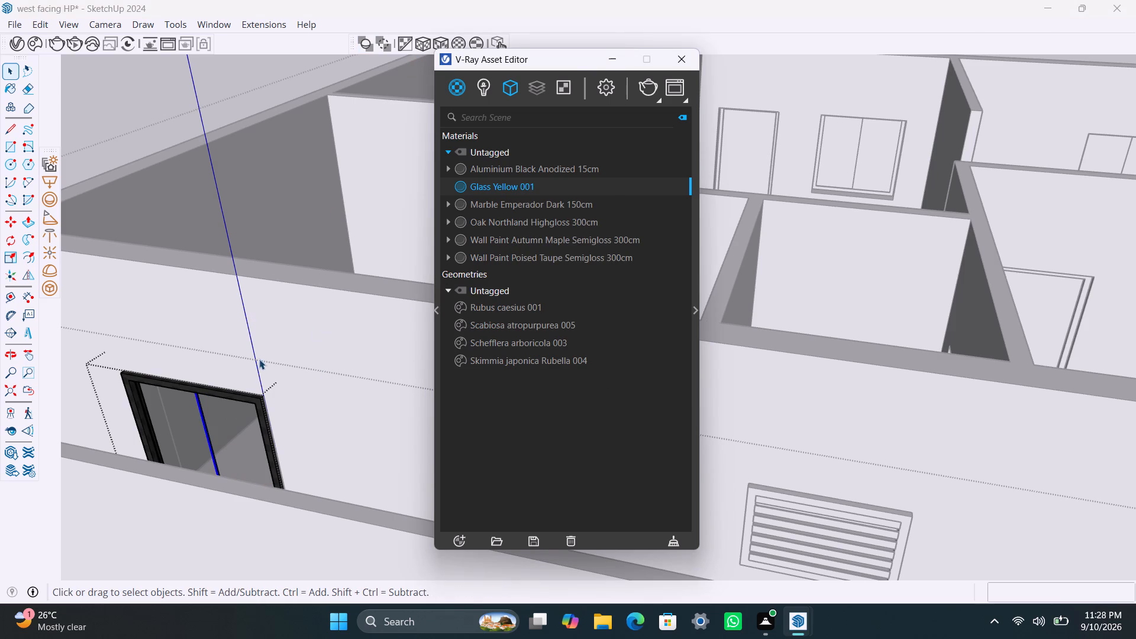
Apply Aluminium Black Anodized 15cm to the frame of the louvred ventilator nearest the rearmost window, with cubic projection fitted to its bounding box.
scroll(323, 396, down, 4)
shift+middle_drag(306, 372, 137, 325)
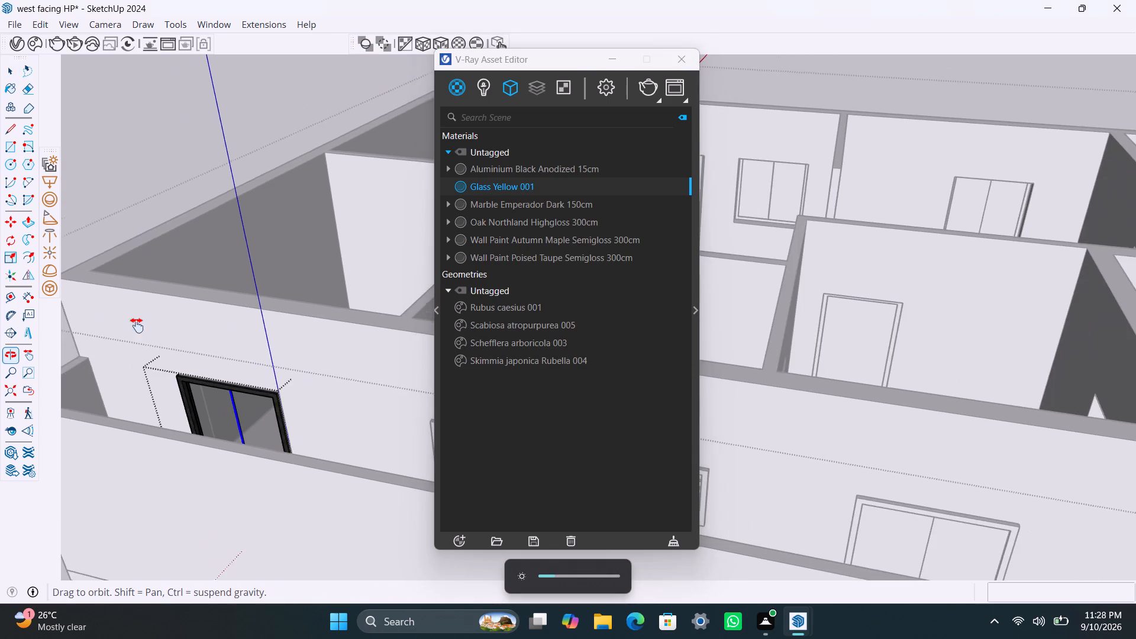
shift+middle_drag(137, 325, 94, 317)
key(space)
double_click(229, 373)
click(229, 373)
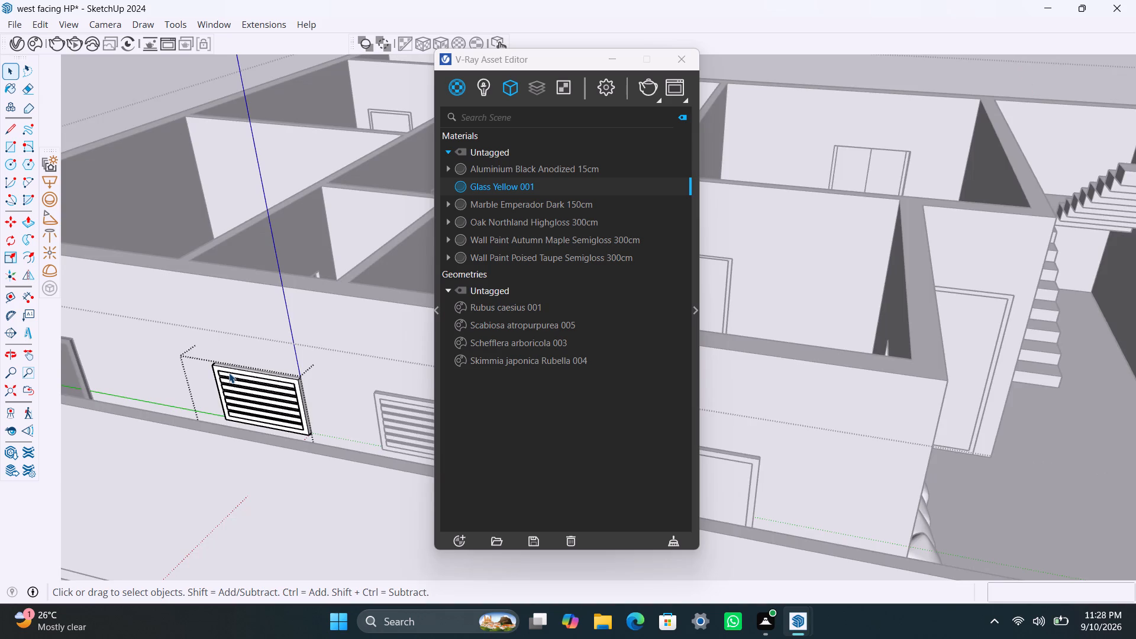
scroll(229, 375, up, 3)
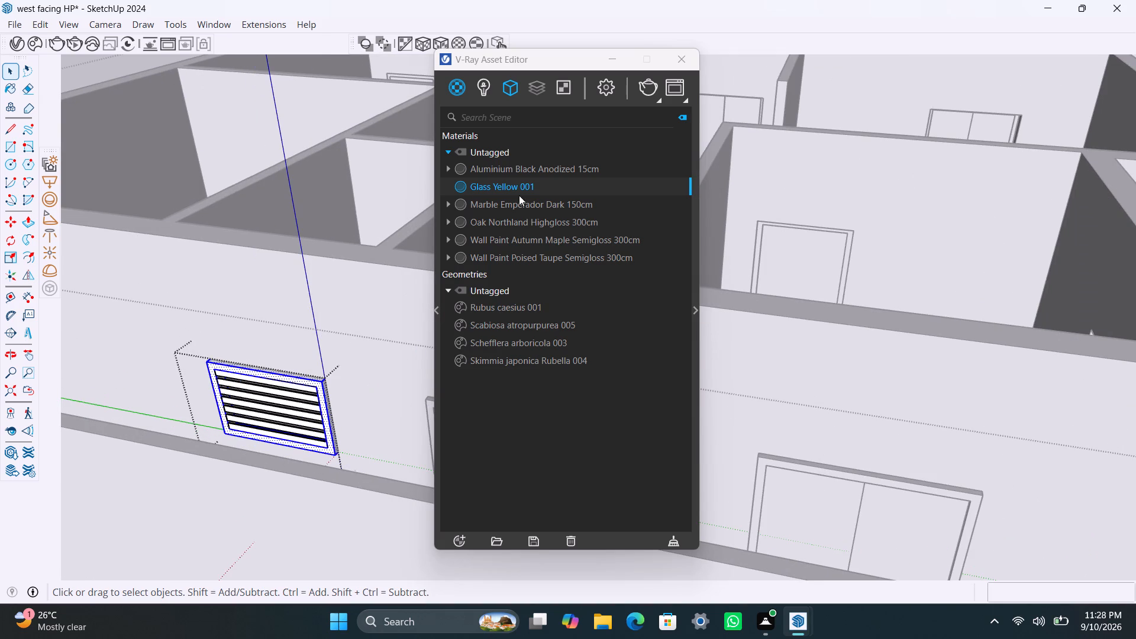
click(508, 172)
right_click(508, 173)
click(524, 204)
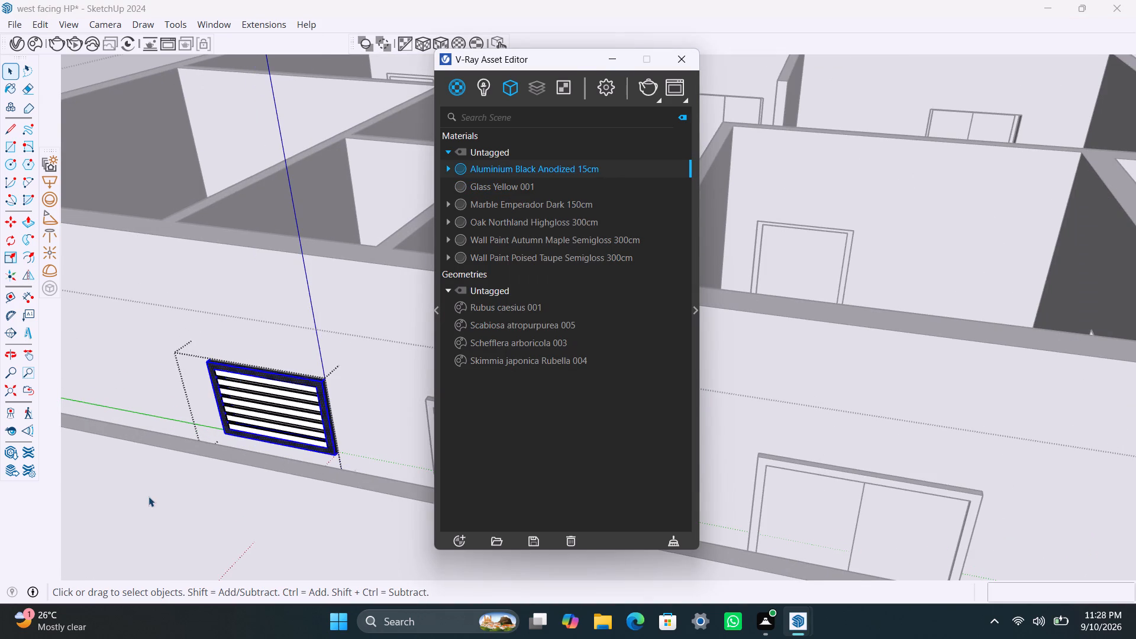
scroll(149, 496, up, 2)
scroll(247, 381, up, 5)
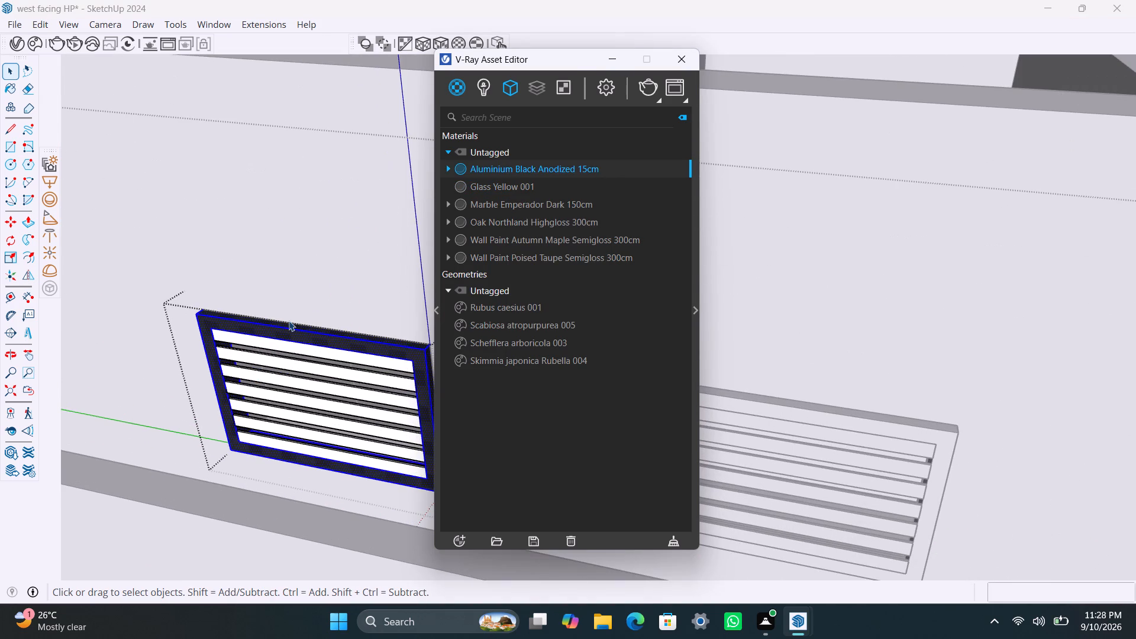
click(444, 43)
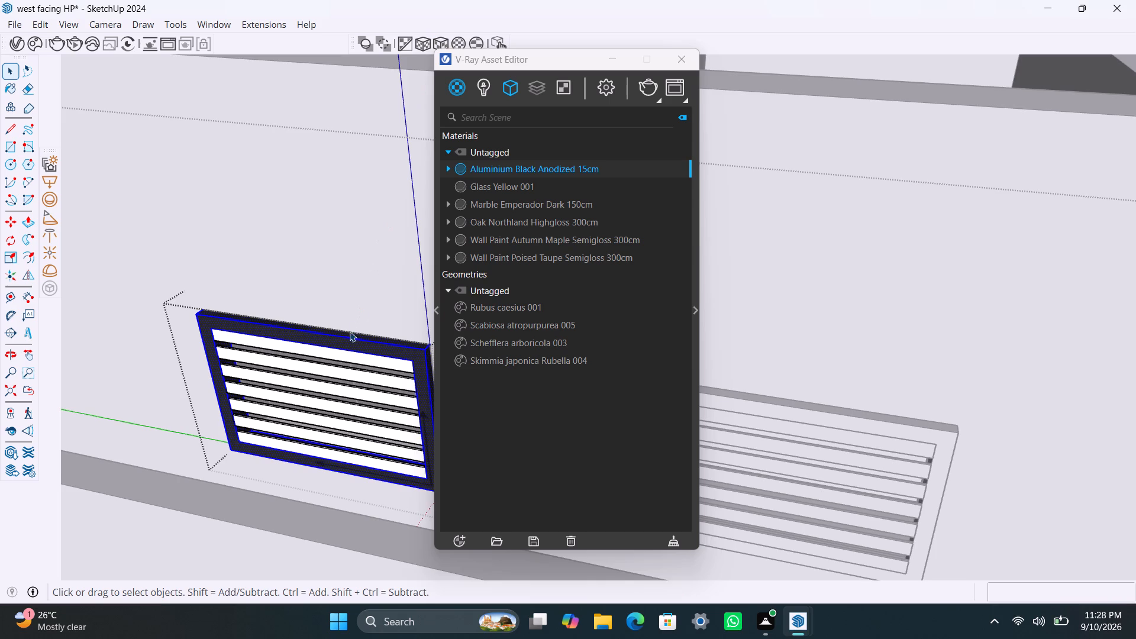
Apply Glass Yellow 001 to all the louvre slats of the same ventilator.
scroll(346, 343, up, 1)
click(350, 360)
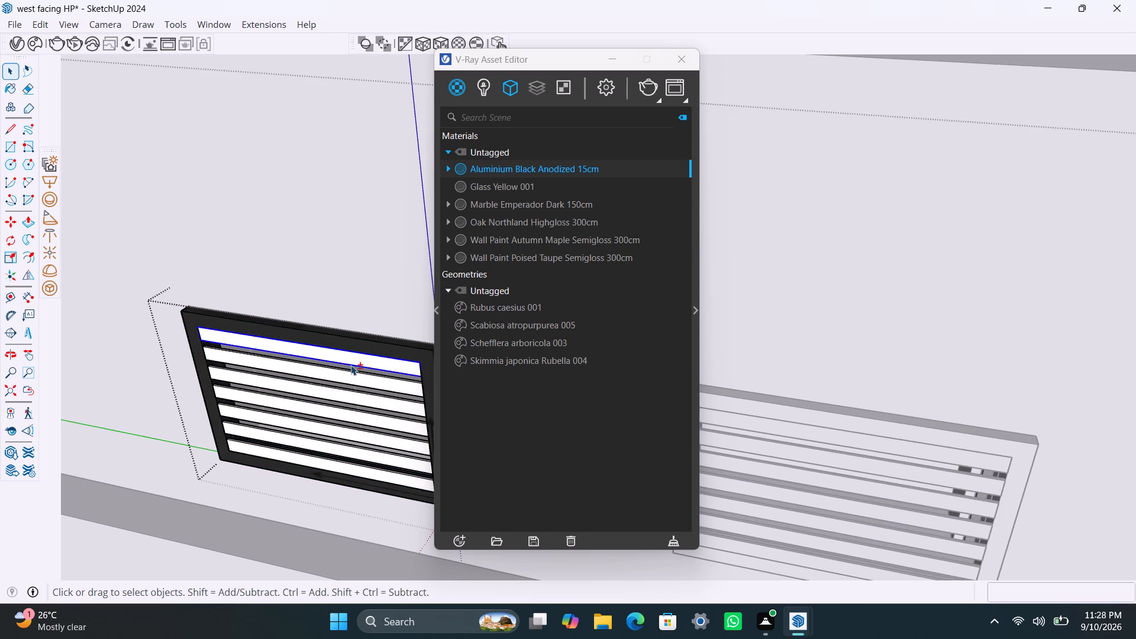
shift+click(354, 377)
shift+click(360, 396)
shift+click(367, 418)
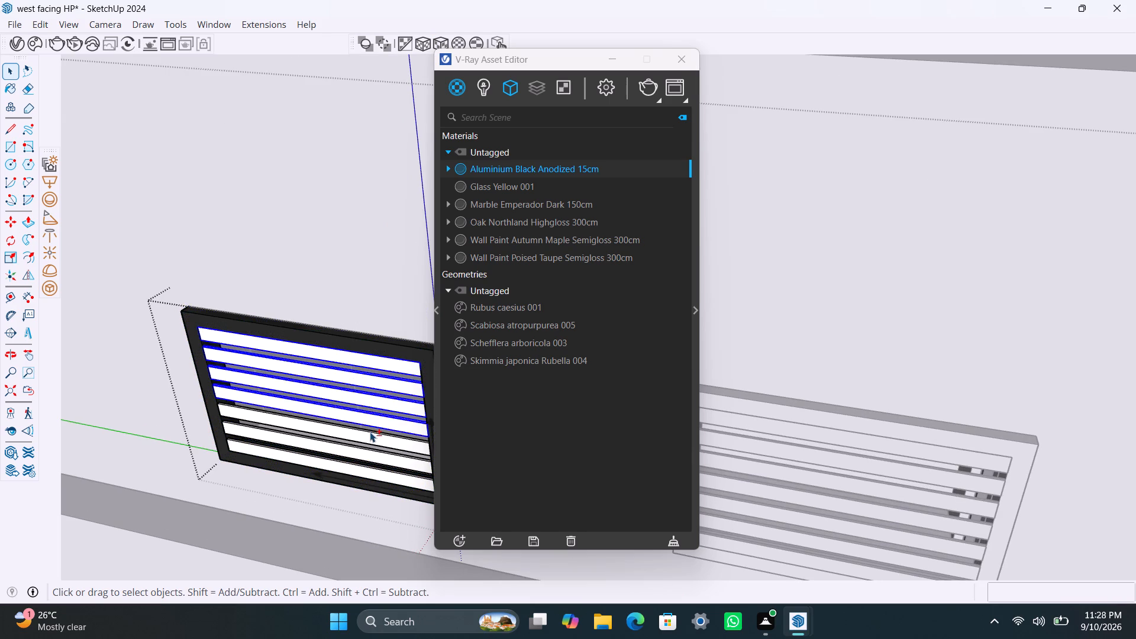
shift+click(370, 432)
shift+click(378, 460)
shift+click(372, 470)
shift+click(372, 431)
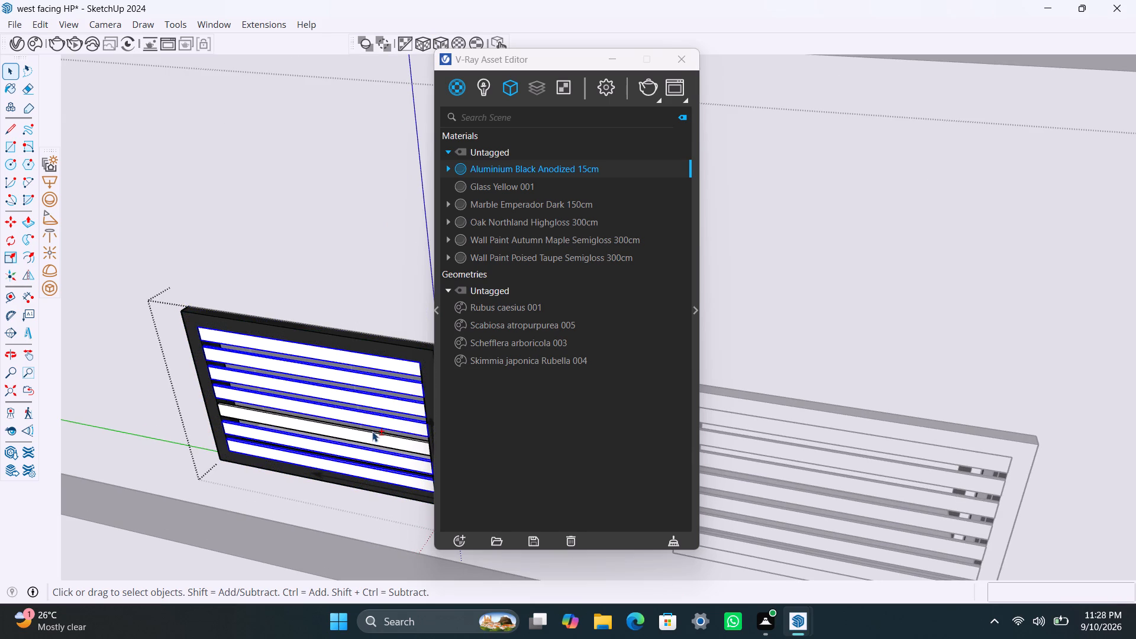
right_click(493, 186)
click(519, 220)
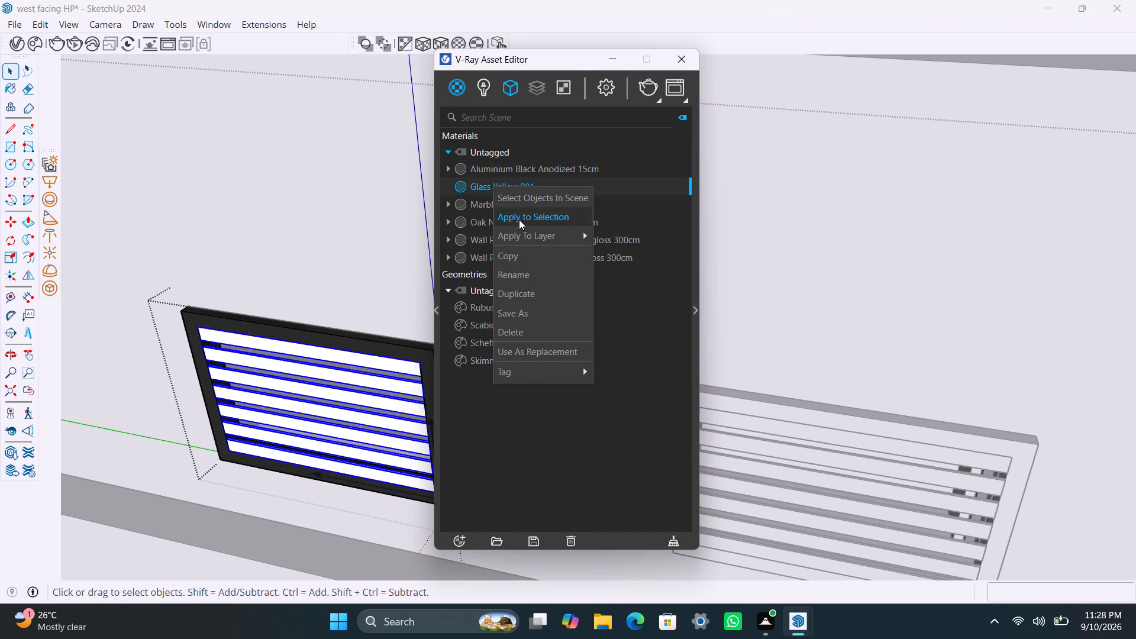
Fit the texture on the rearmost side-wall window's frame with cubic projection scaled to its bounding box.
scroll(319, 448, down, 12)
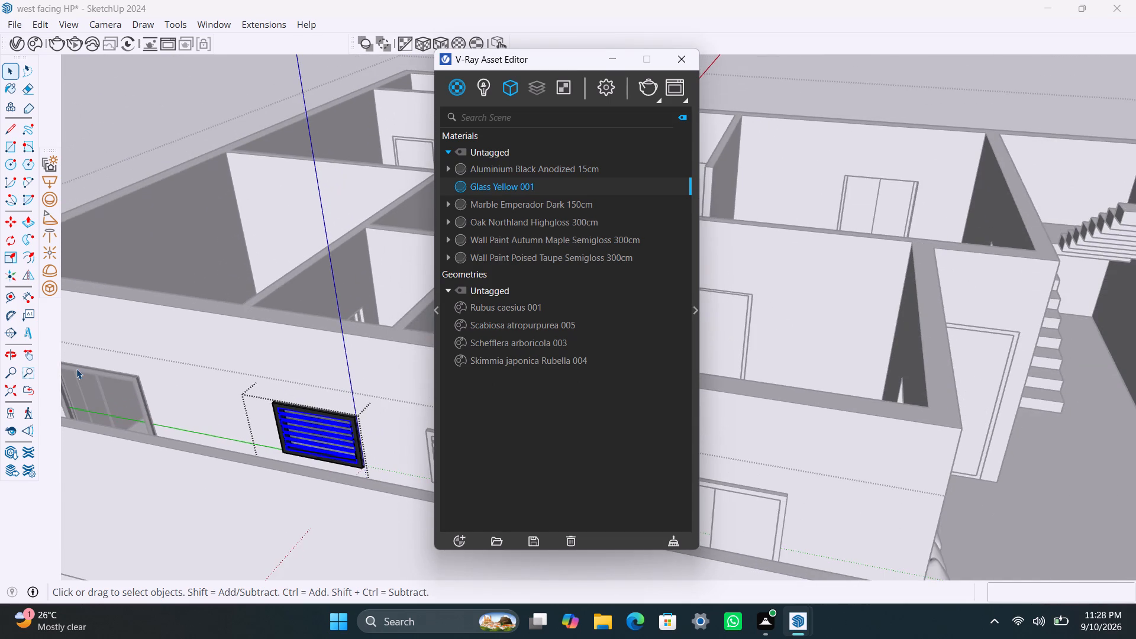
scroll(76, 367, up, 8)
click(130, 379)
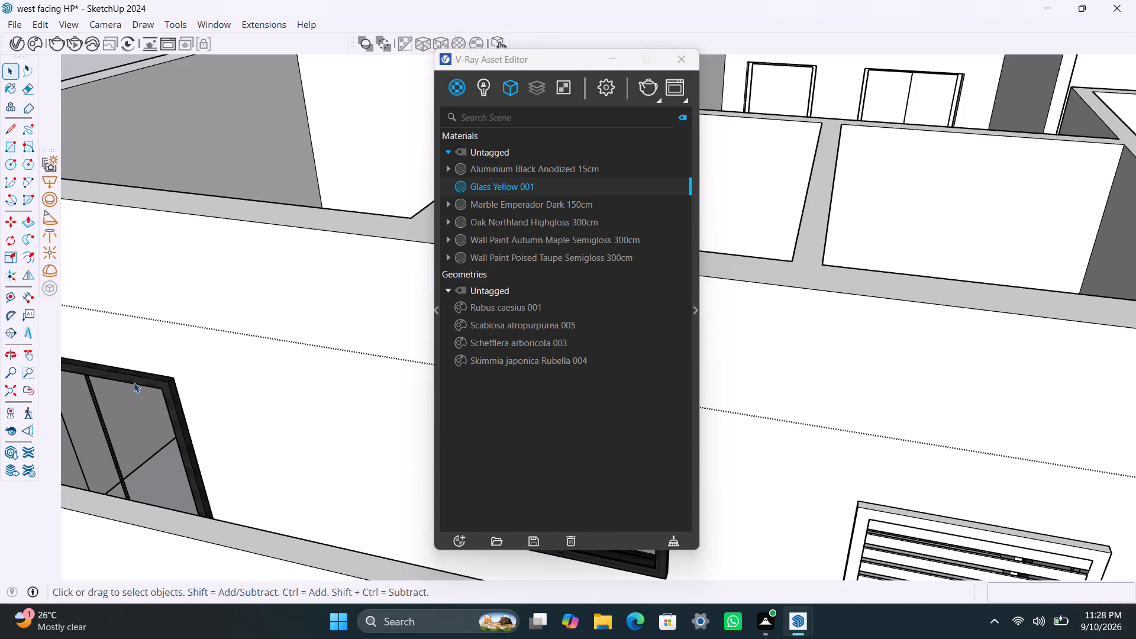
triple_click(134, 382)
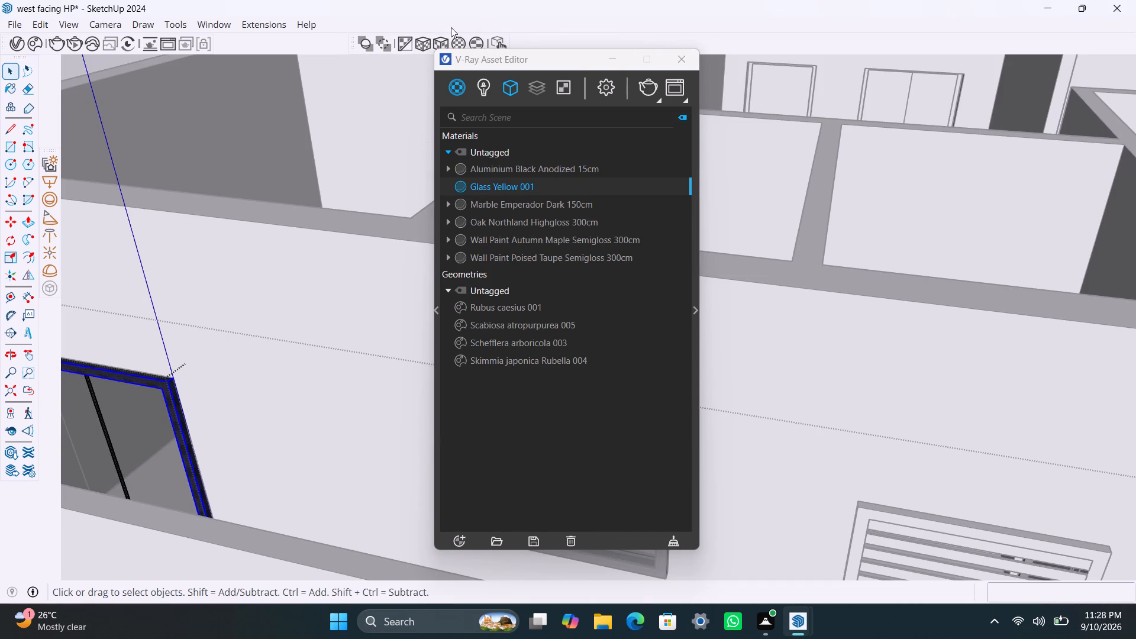
click(444, 37)
Apply Aluminium Black Anodized 15cm to the second louvred ventilator's frame, with cubic projection fitted to its bounding box.
scroll(267, 381, down, 12)
middle_drag(279, 393, 279, 392)
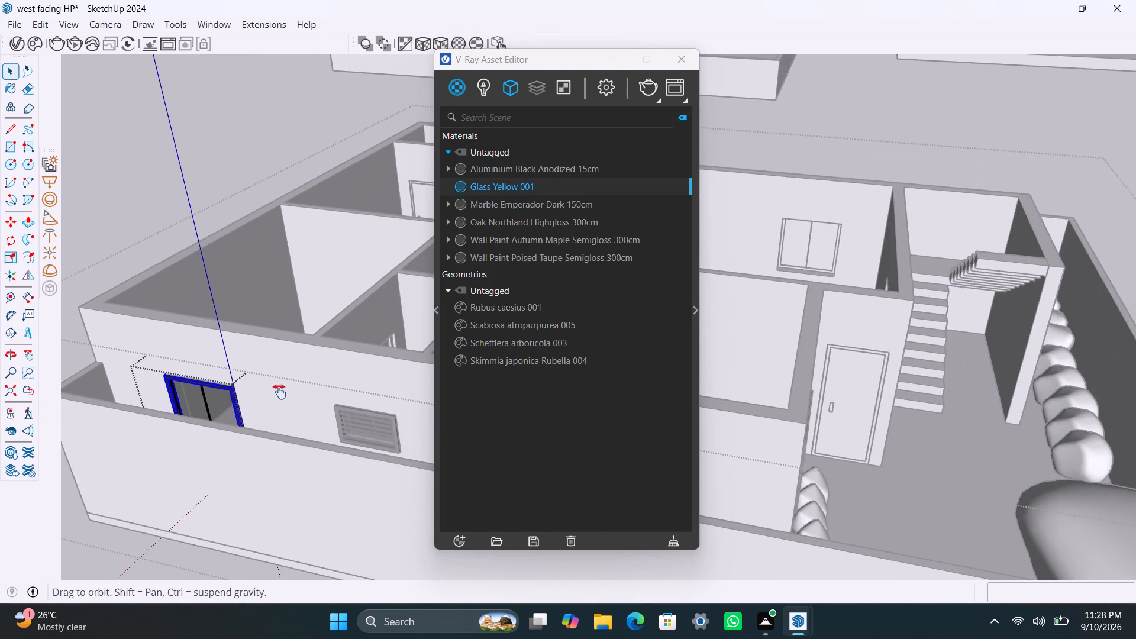
middle_drag(279, 392, 39, 343)
scroll(203, 391, up, 2)
key(space)
double_click(205, 387)
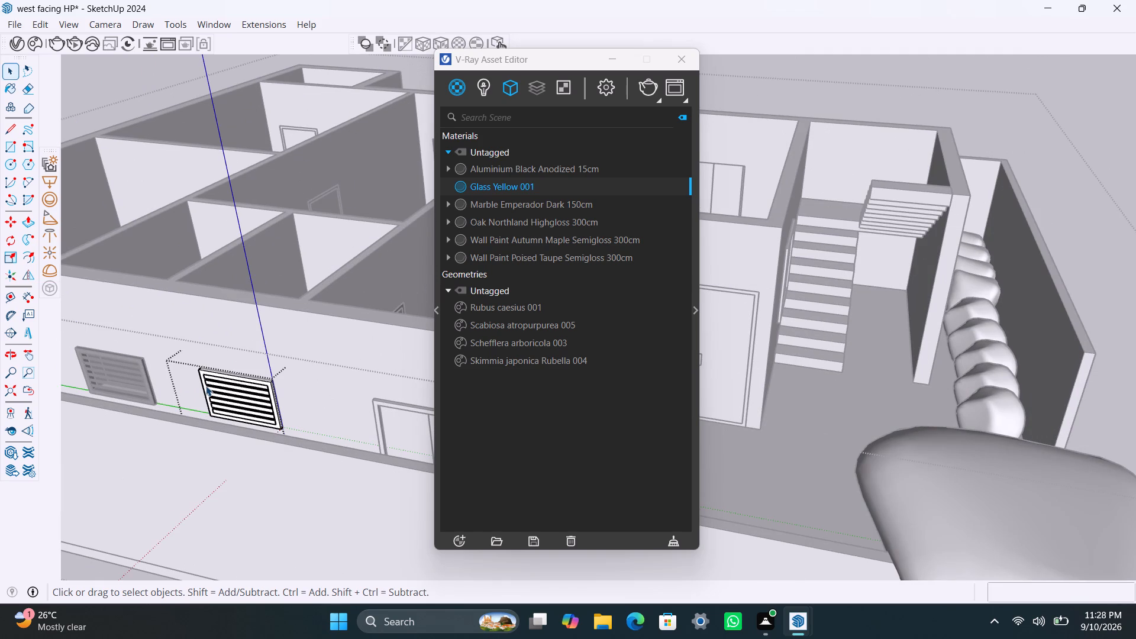
double_click(205, 386)
scroll(204, 387, up, 8)
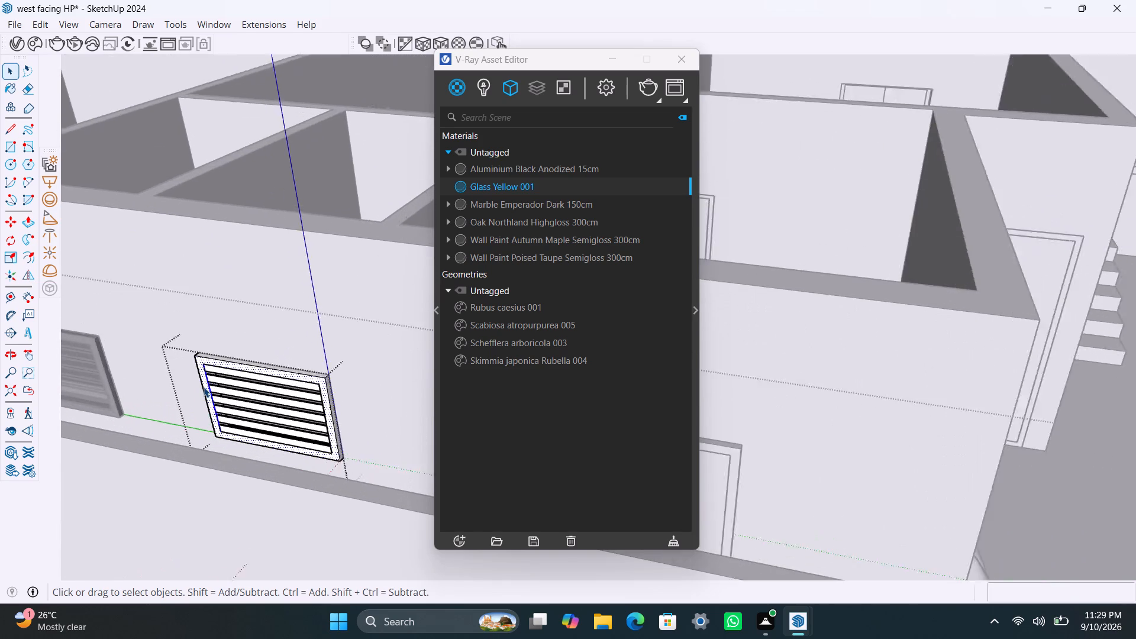
scroll(204, 387, up, 3)
double_click(204, 387)
double_click(204, 387)
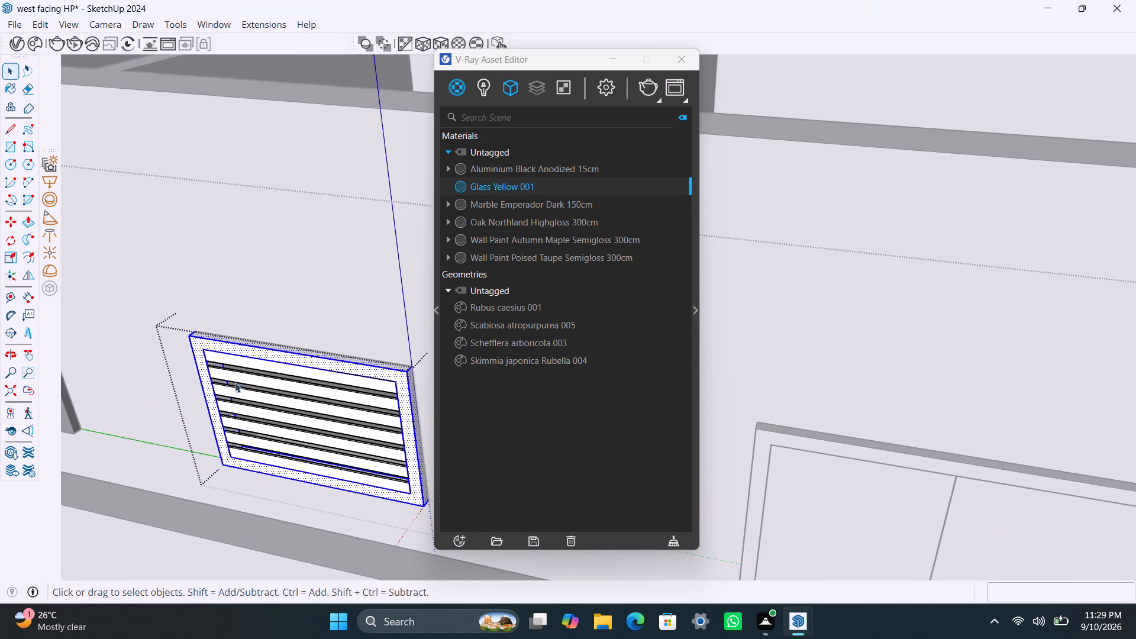
click(533, 170)
right_click(533, 170)
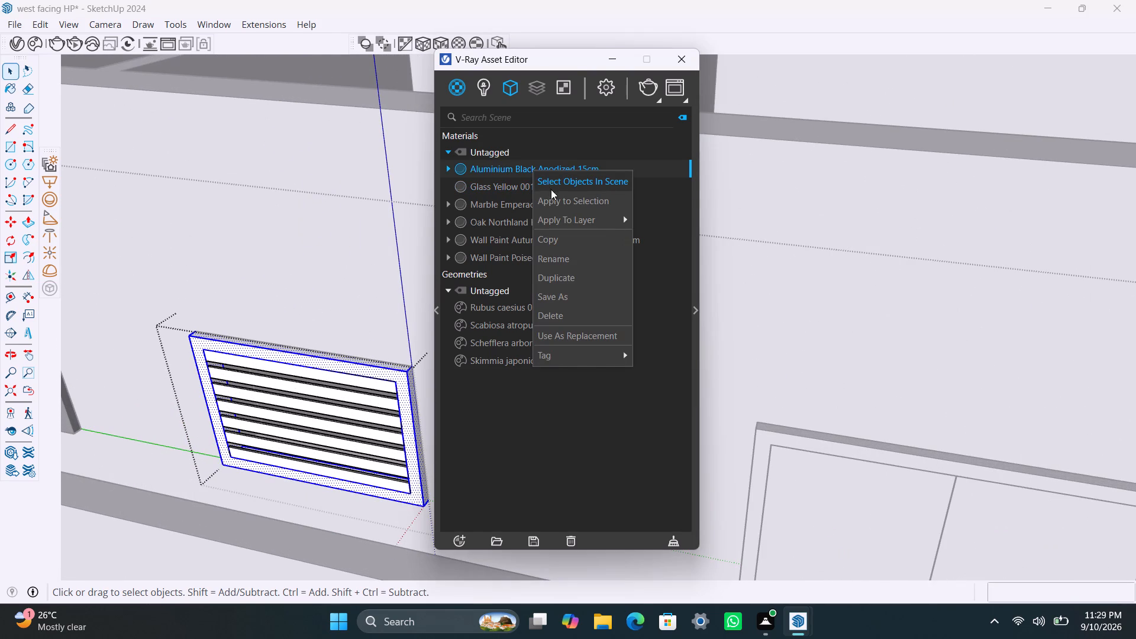
click(553, 199)
click(440, 43)
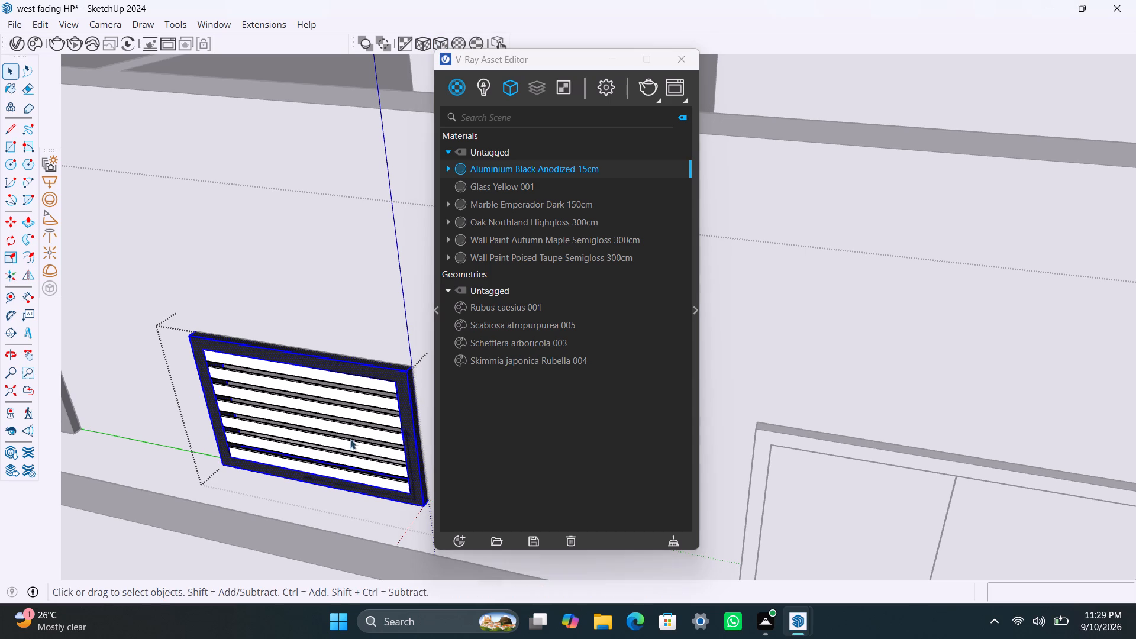
Apply Glass Yellow 001 to all the louvre slats of the second ventilator.
scroll(334, 404, up, 3)
shift+click(337, 372)
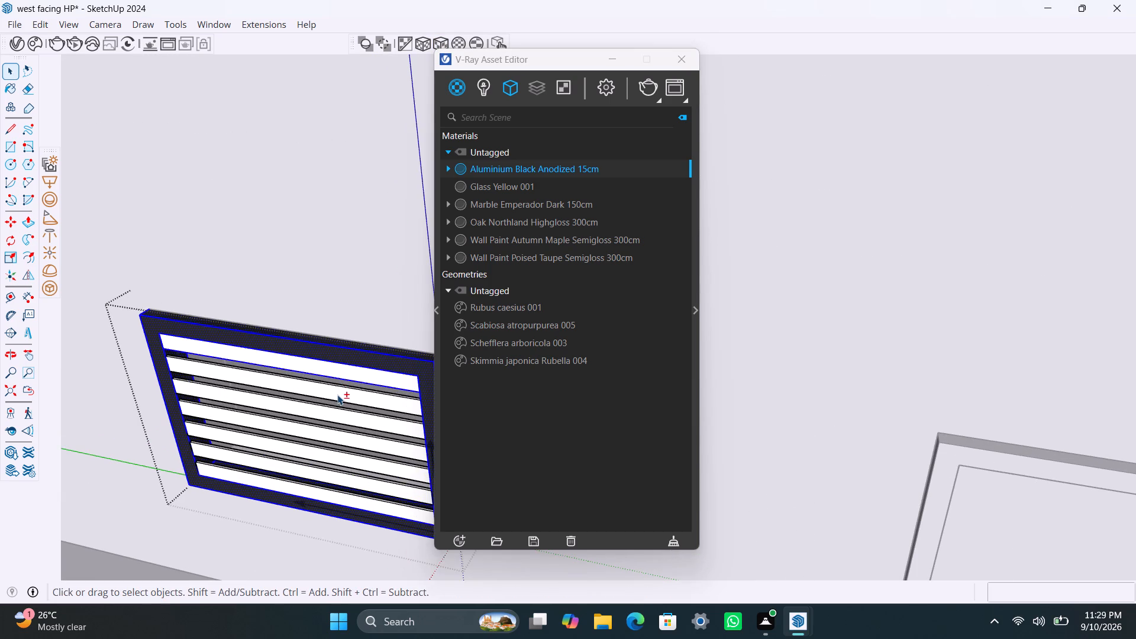
shift+click(338, 395)
click(340, 373)
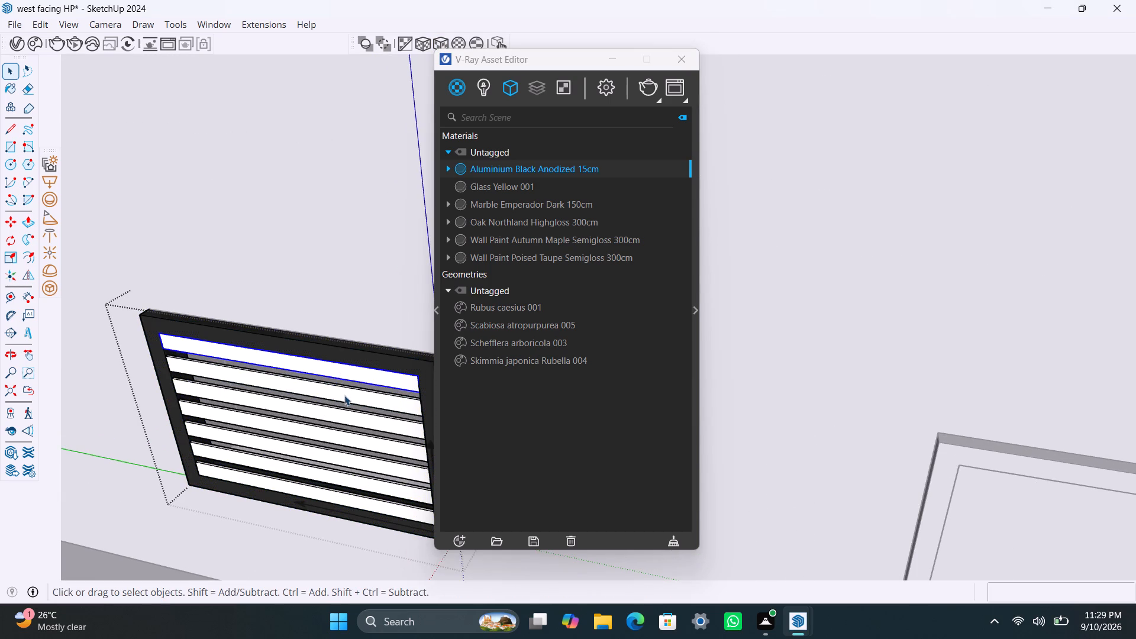
click(344, 395)
shift+click(347, 419)
shift+click(350, 431)
shift+click(362, 460)
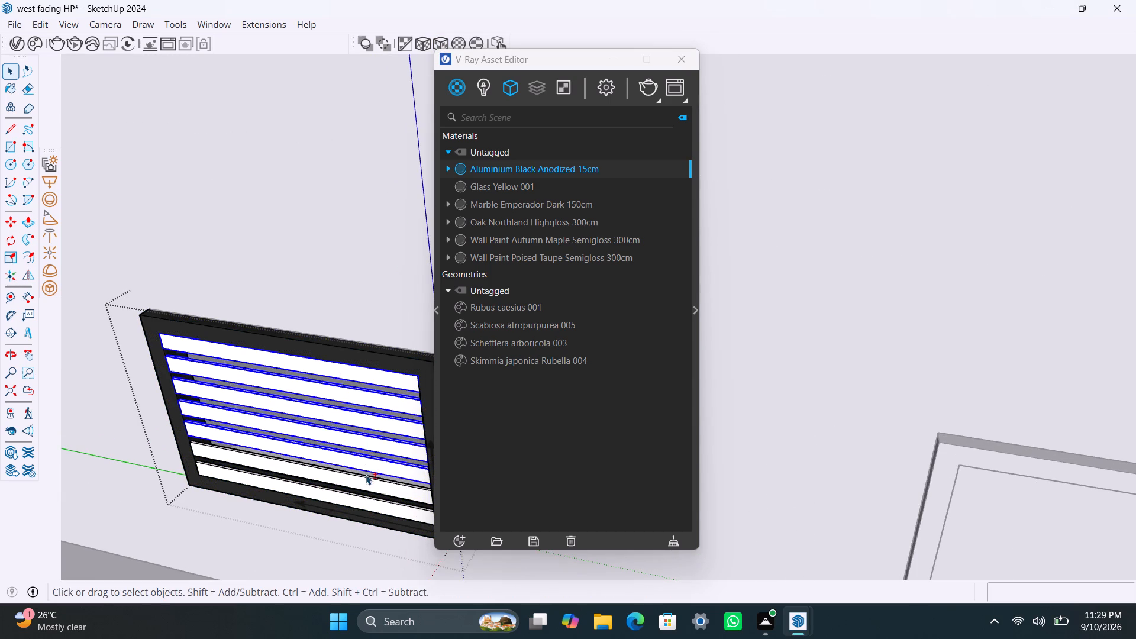
shift+click(367, 480)
shift+click(375, 503)
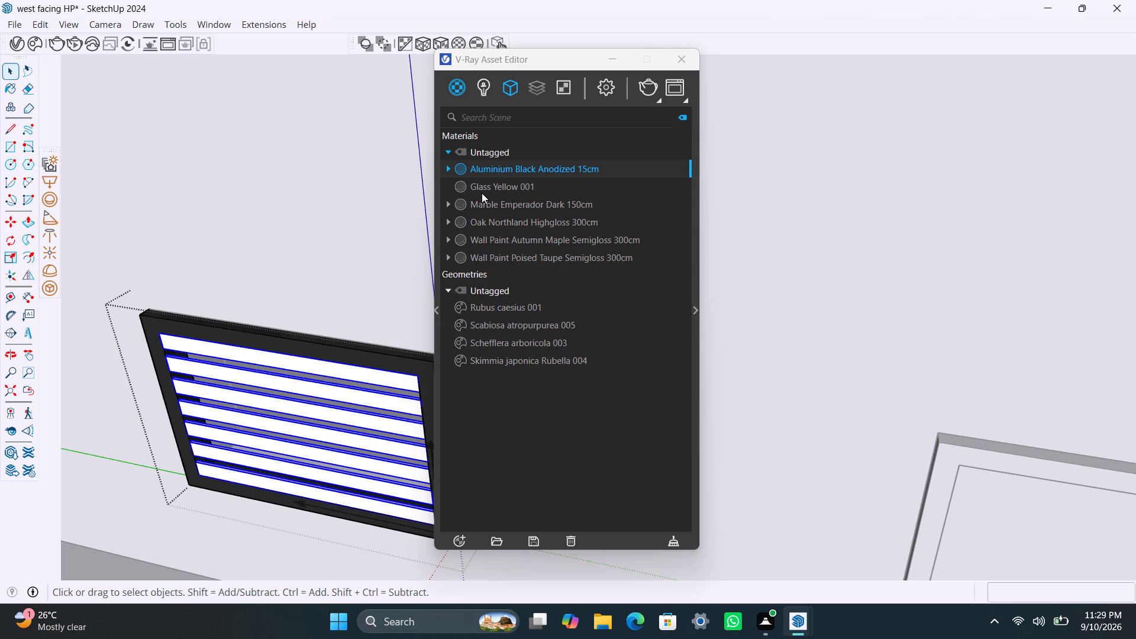
click(496, 182)
right_click(496, 182)
click(518, 211)
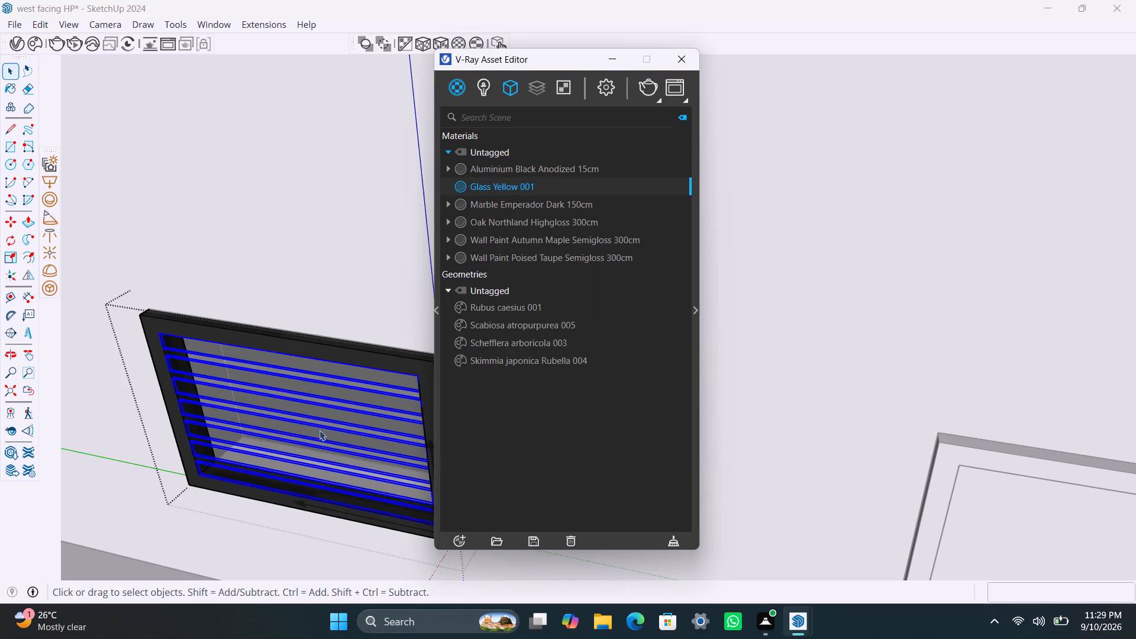
Apply Aluminium Black Anodized 15cm to the frame of the two-pane window beyond the second ventilator, with cubic projection fitted to its bounding box.
scroll(315, 448, down, 17)
shift+middle_drag(344, 466, 101, 461)
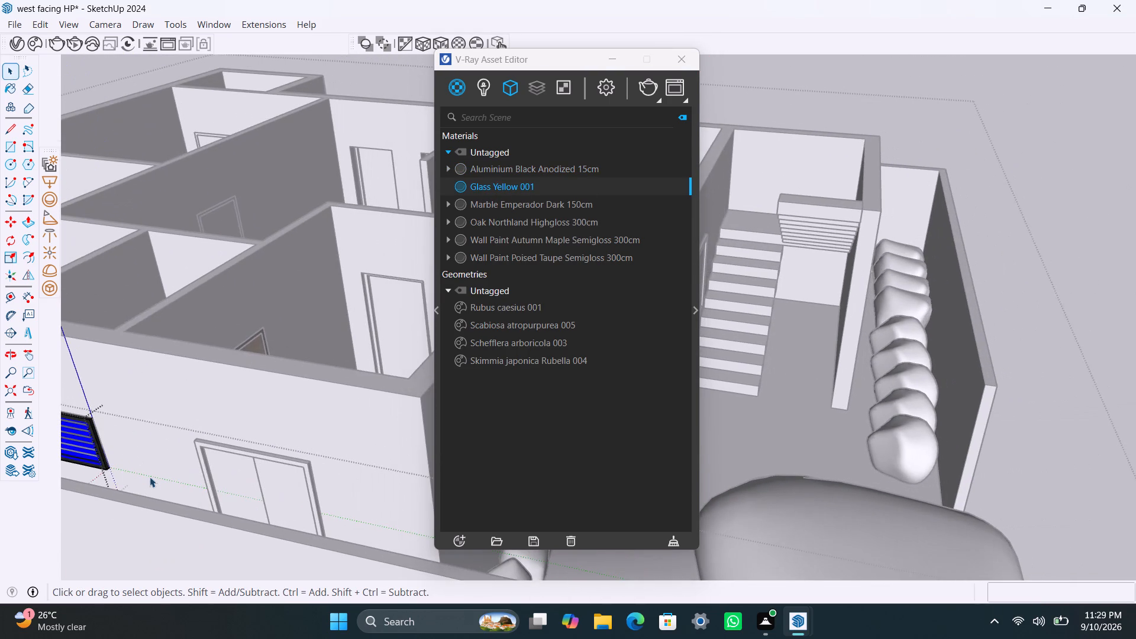
double_click(170, 445)
scroll(198, 449, up, 3)
click(198, 448)
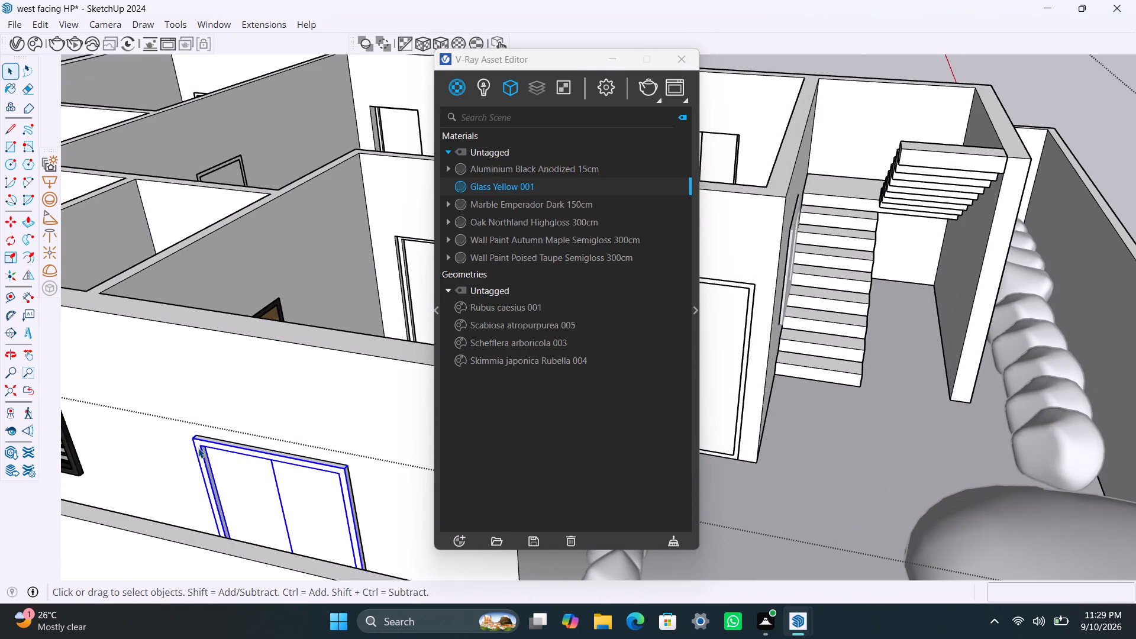
double_click(198, 448)
click(198, 446)
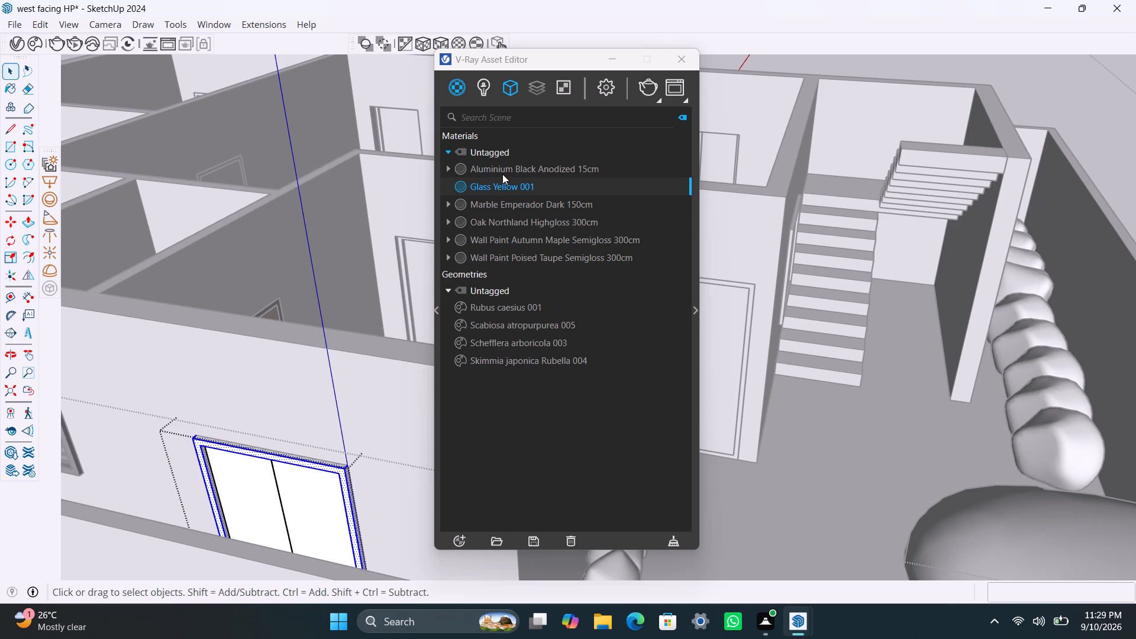
click(501, 169)
right_click(501, 167)
click(524, 195)
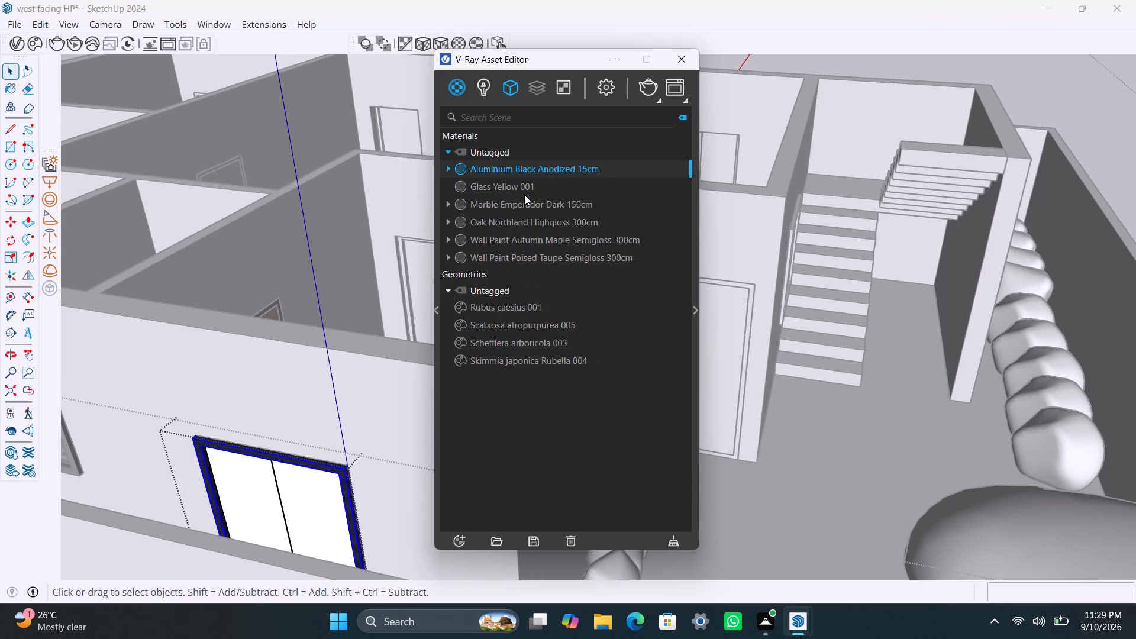
shift+click(444, 44)
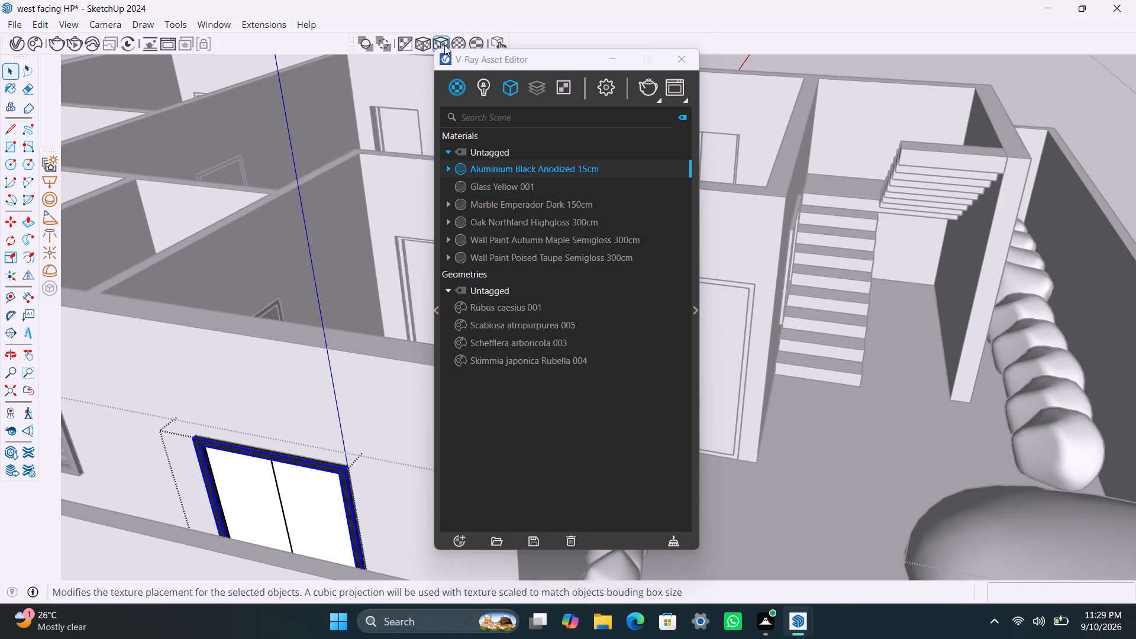
Apply Glass Yellow 001 to both panes of the side-wall window beyond the second ventilator.
scroll(266, 535, up, 2)
click(260, 495)
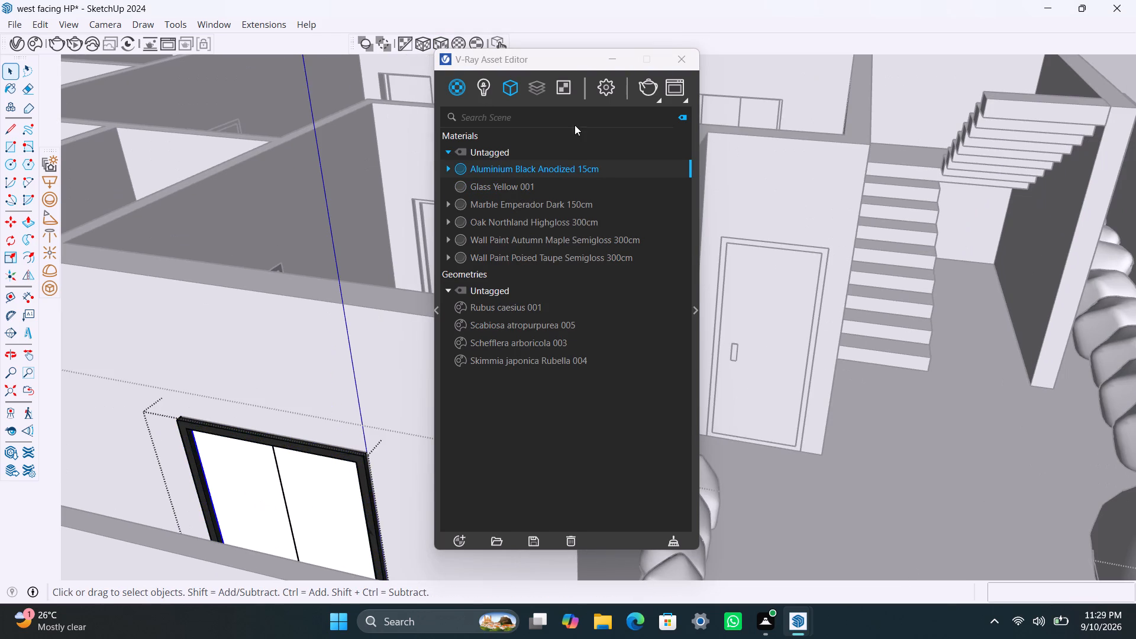
click(524, 186)
right_click(525, 186)
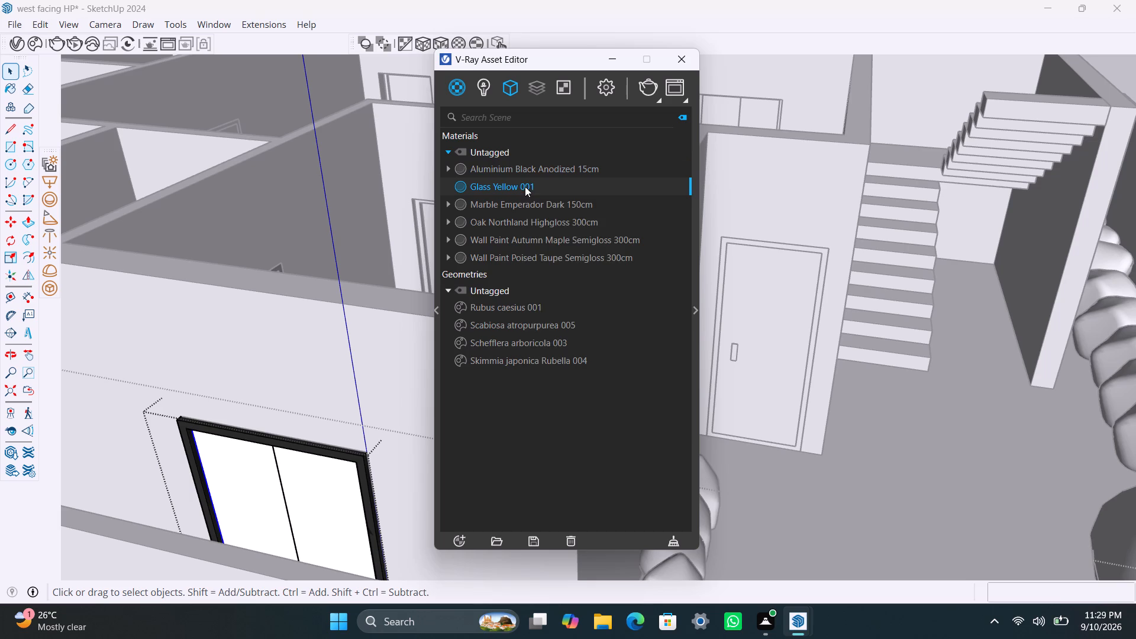
click(555, 212)
click(321, 491)
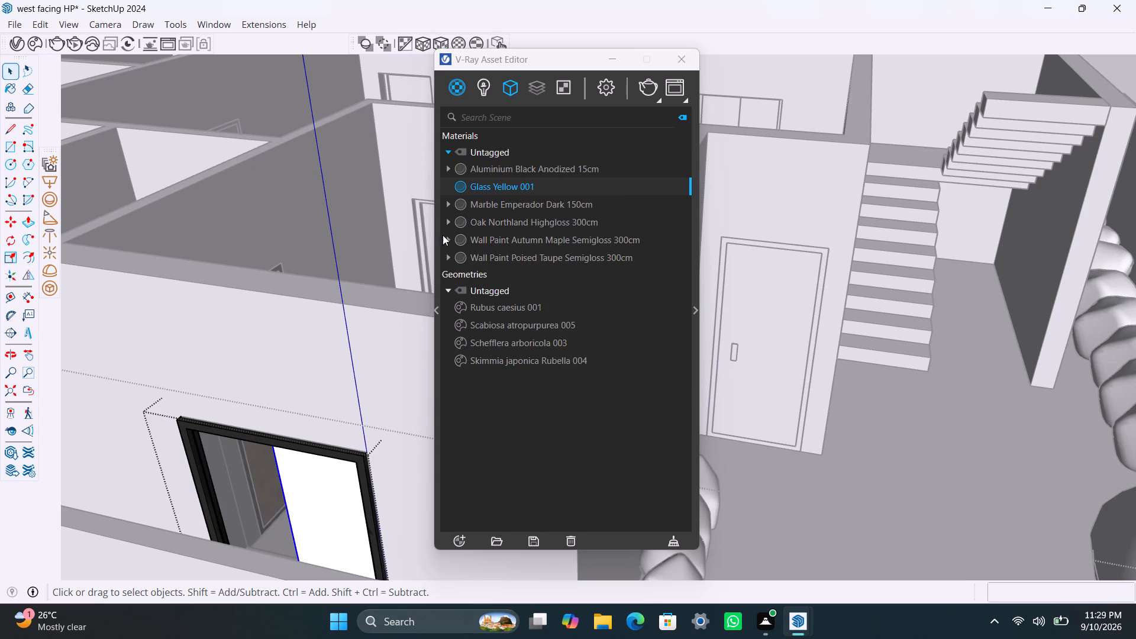
right_click(488, 187)
click(498, 216)
Fit the texture on the frame of the window above the row of plants with cubic projection scaled to its bounding box.
scroll(323, 438, down, 2)
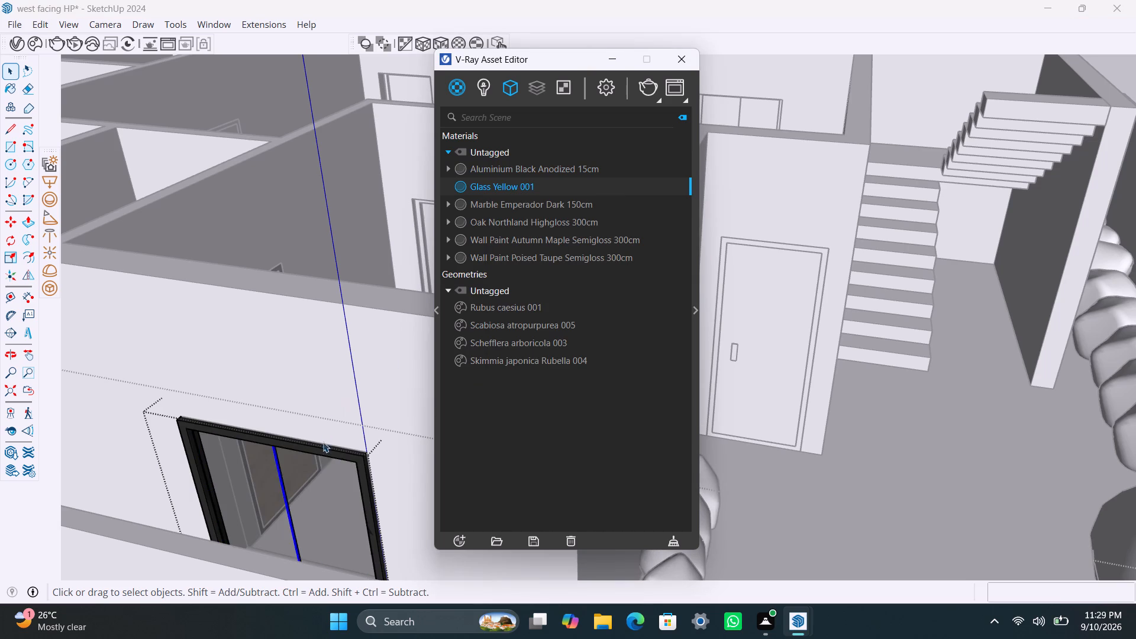
scroll(323, 442, down, 20)
middle_drag(411, 485, 209, 504)
scroll(387, 353, up, 12)
click(368, 360)
double_click(368, 360)
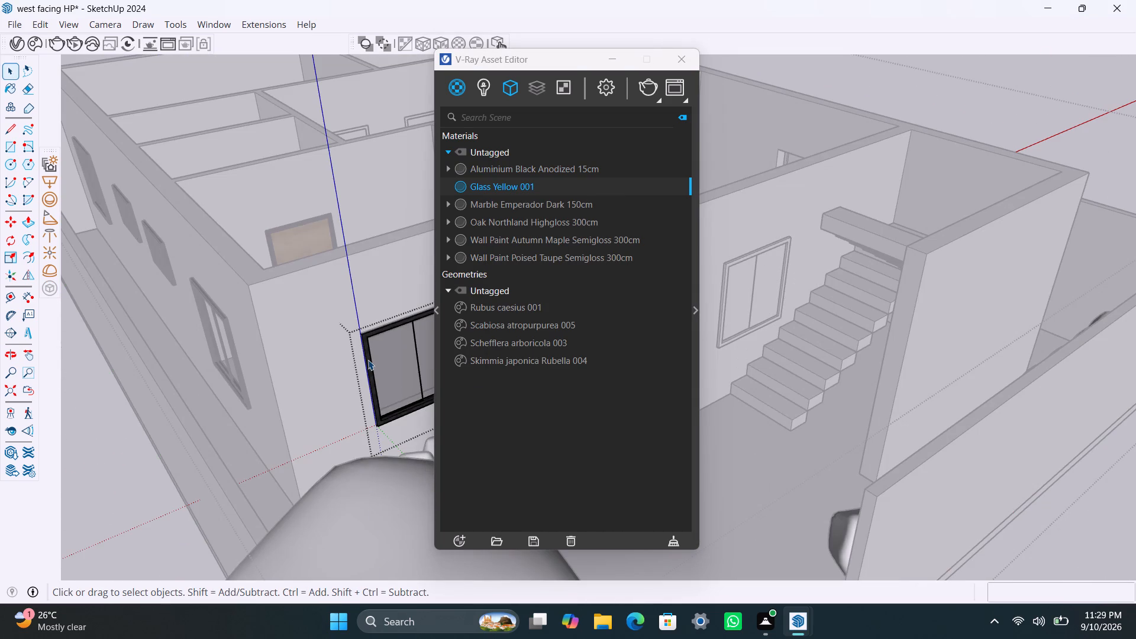
click(441, 42)
Apply Aluminium Black Anodized 15cm to the frame of the door between the plant-side window and the stairs, with cubic projection fitted to its bounding box.
scroll(298, 461, down, 8)
middle_drag(346, 430, 179, 487)
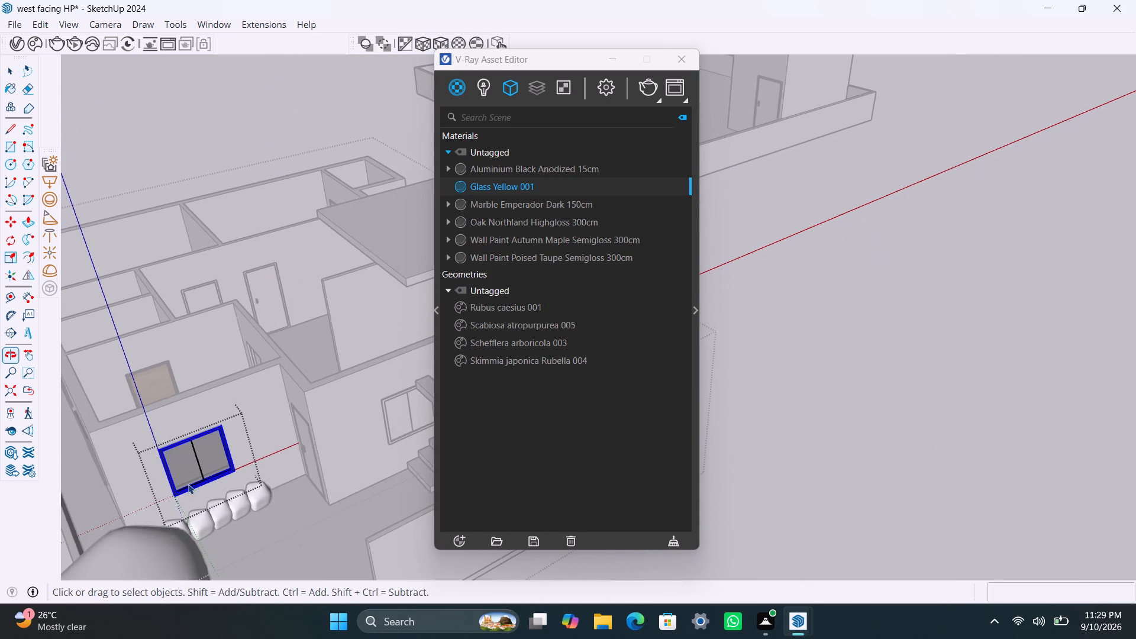
scroll(322, 448, up, 3)
middle_drag(295, 464, 364, 441)
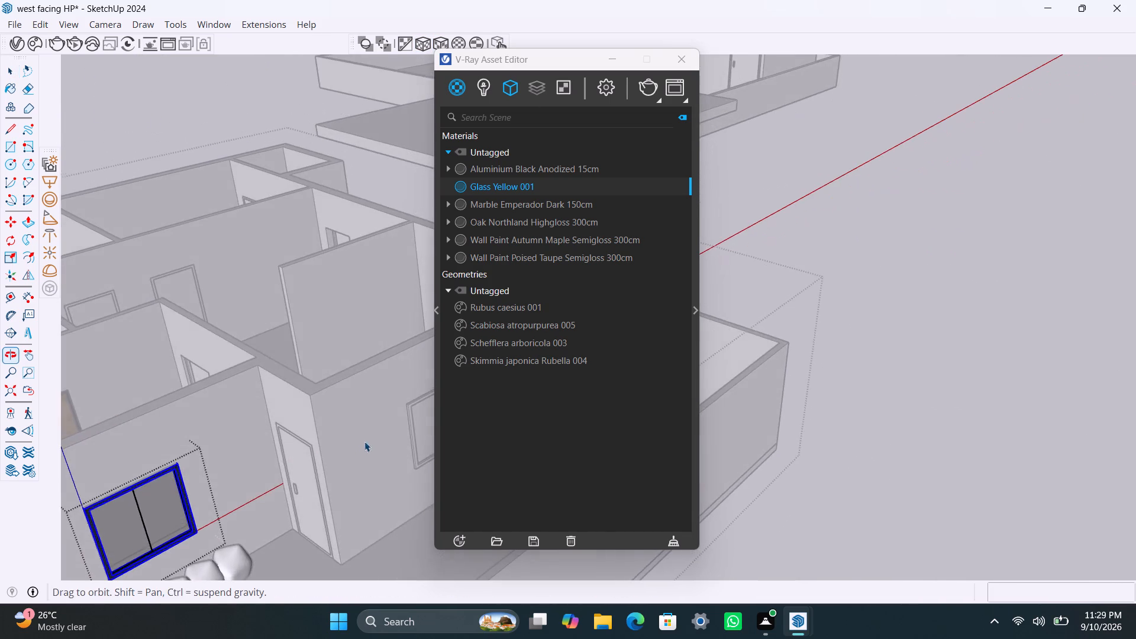
scroll(332, 452, up, 3)
double_click(297, 447)
click(296, 442)
scroll(299, 443, up, 5)
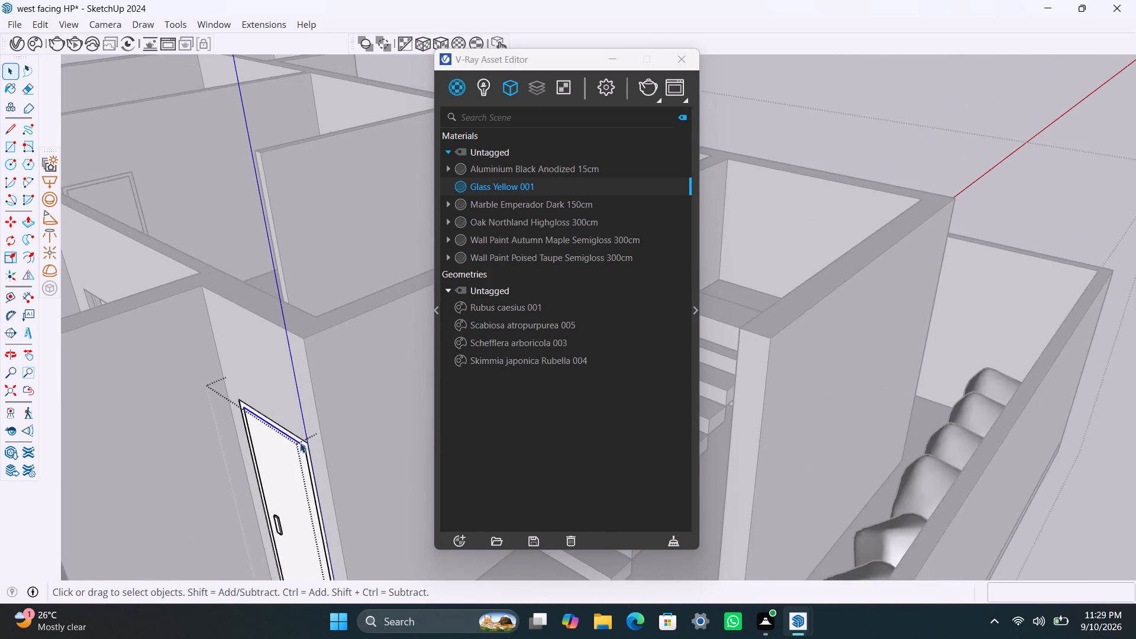
scroll(300, 443, up, 2)
click(306, 441)
scroll(308, 444, up, 4)
click(309, 445)
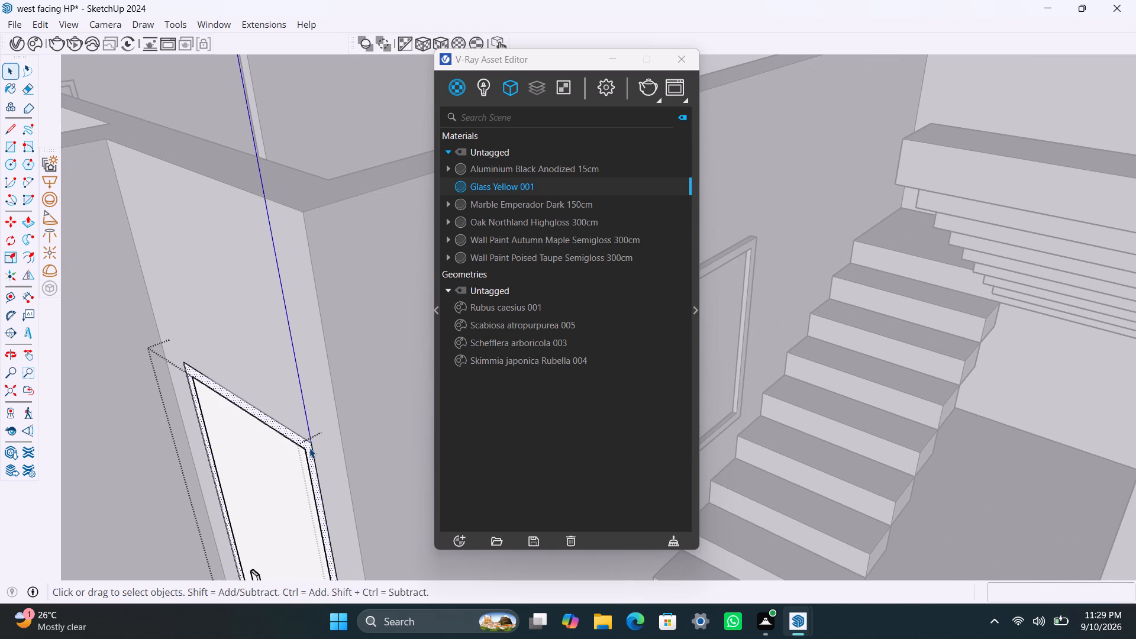
double_click(309, 448)
click(515, 167)
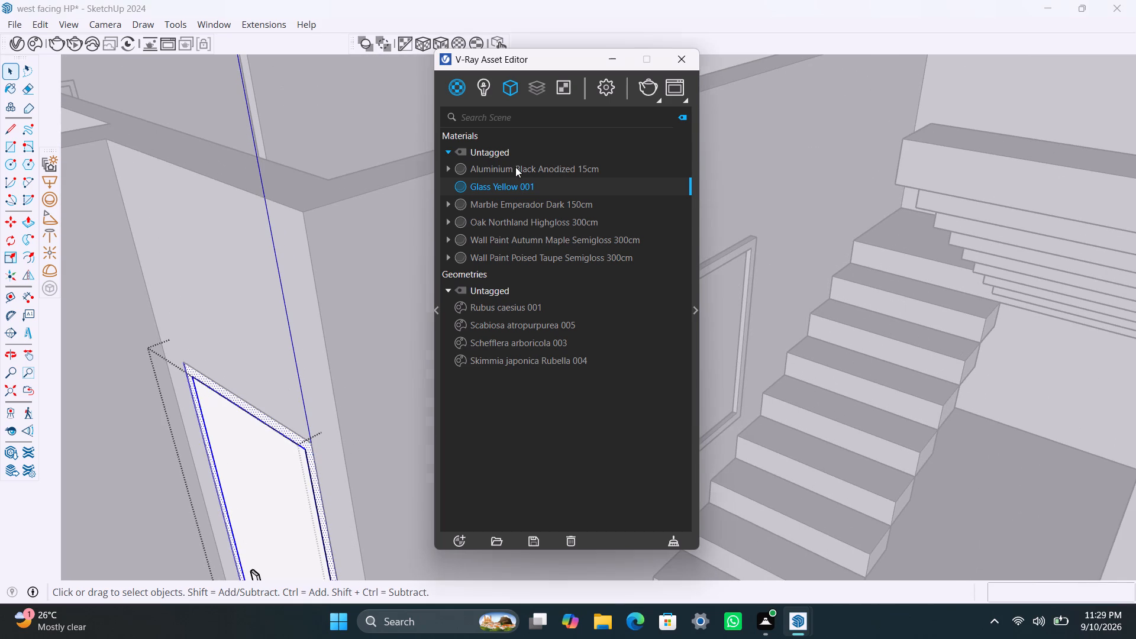
right_click(515, 167)
drag(539, 188, 541, 196)
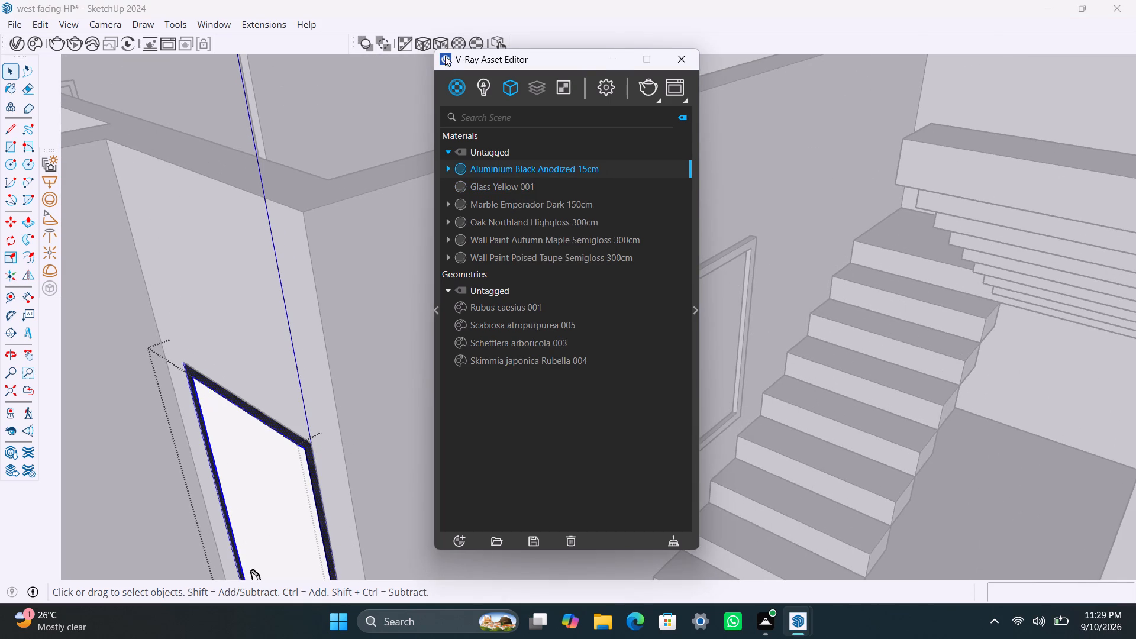
click(444, 42)
Apply Oak Northland Highgloss 300cm to that door's panel, with cubic projection fitted to its bounding box.
click(282, 501)
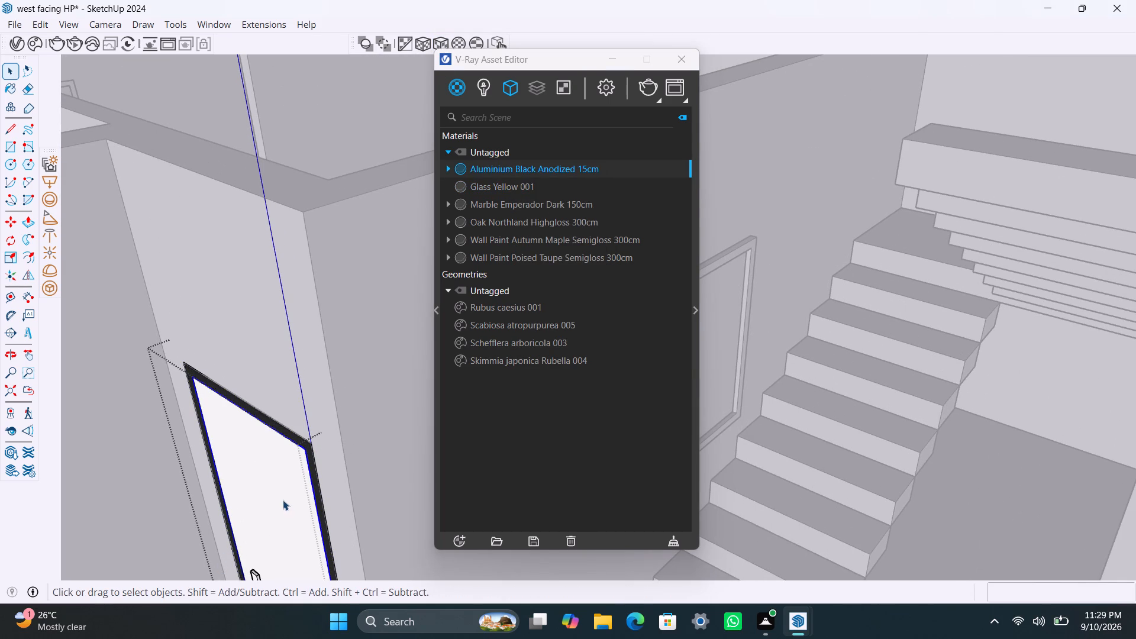
click(497, 221)
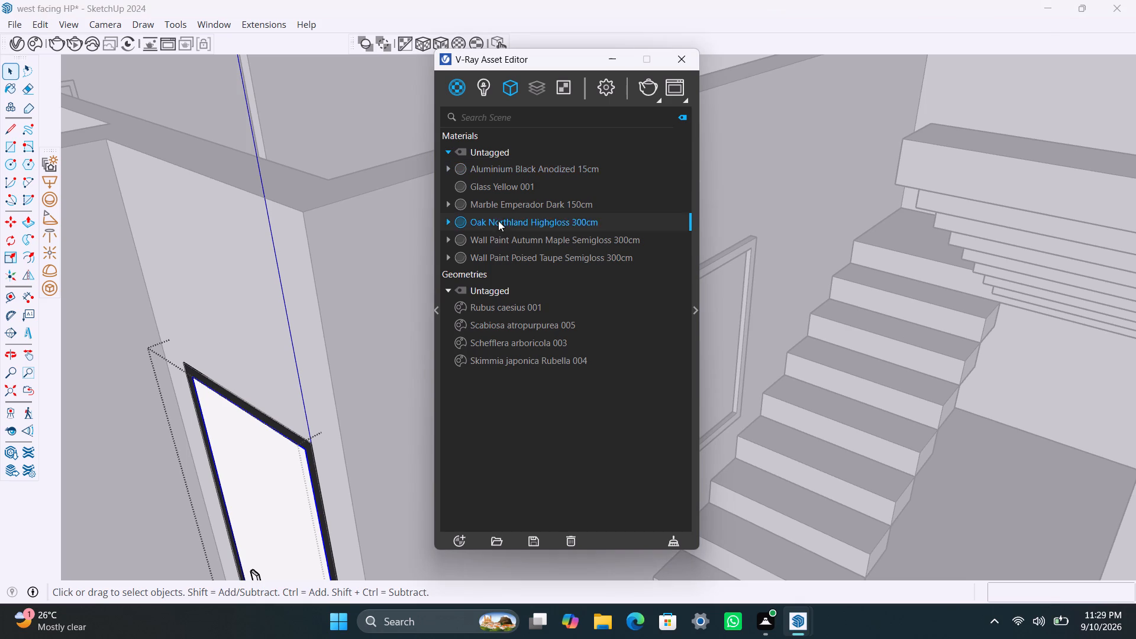
right_click(498, 221)
click(556, 253)
click(443, 36)
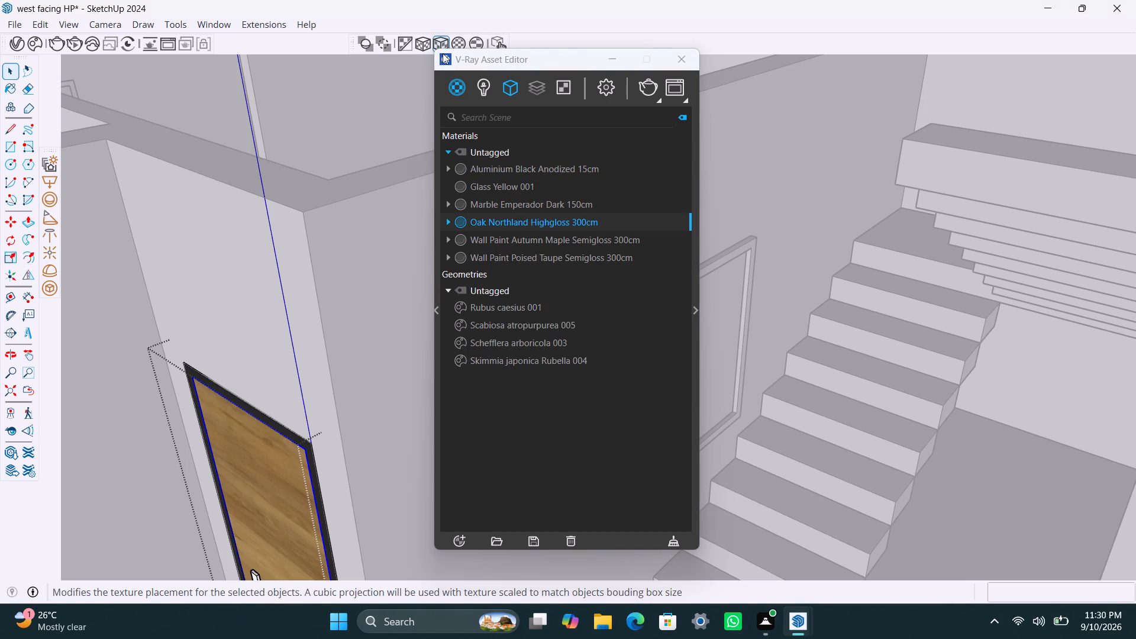
Apply Aluminium Black Anodized 15cm to the same door's handle, with cubic projection fitted to its bounding box.
scroll(272, 528, down, 3)
shift+middle_drag(271, 508, 279, 395)
scroll(275, 455, up, 2)
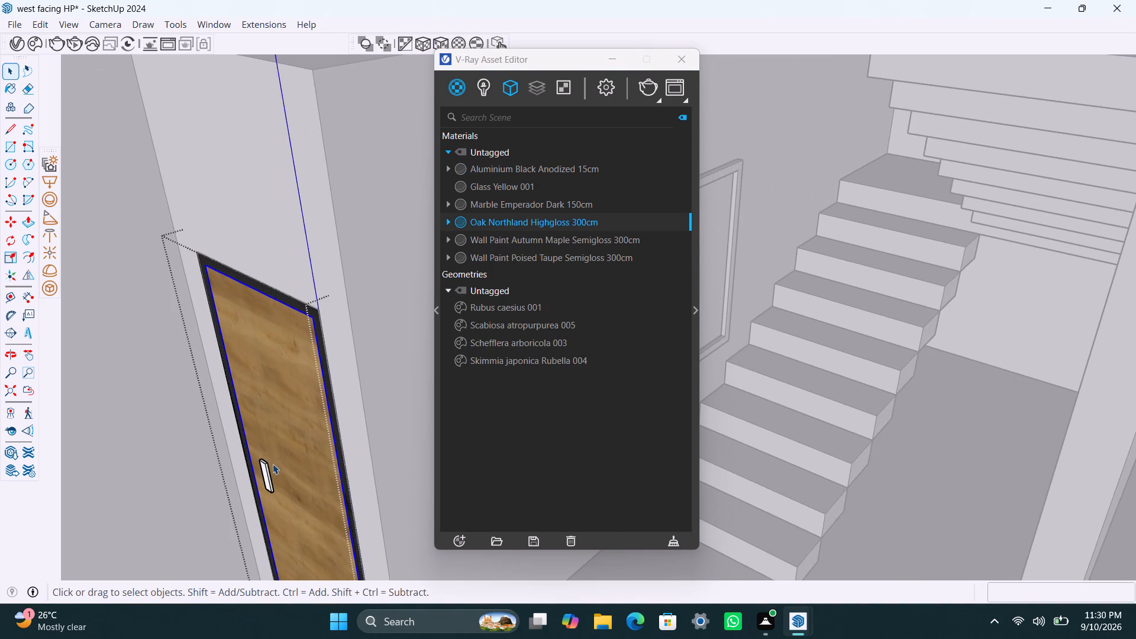
click(269, 477)
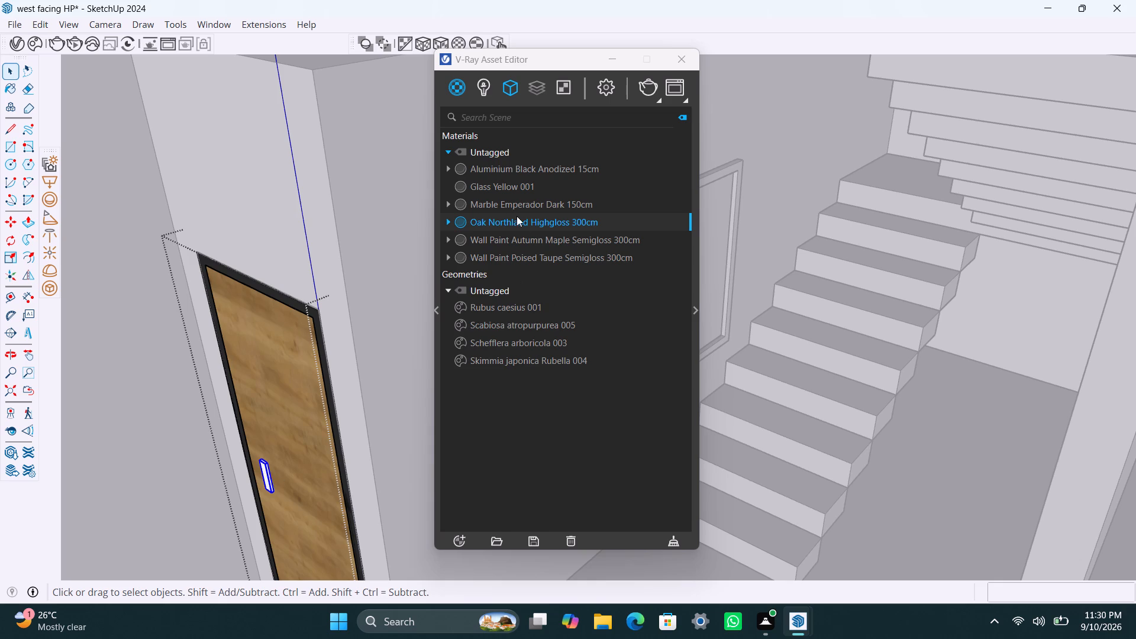
click(498, 170)
right_click(498, 170)
click(536, 199)
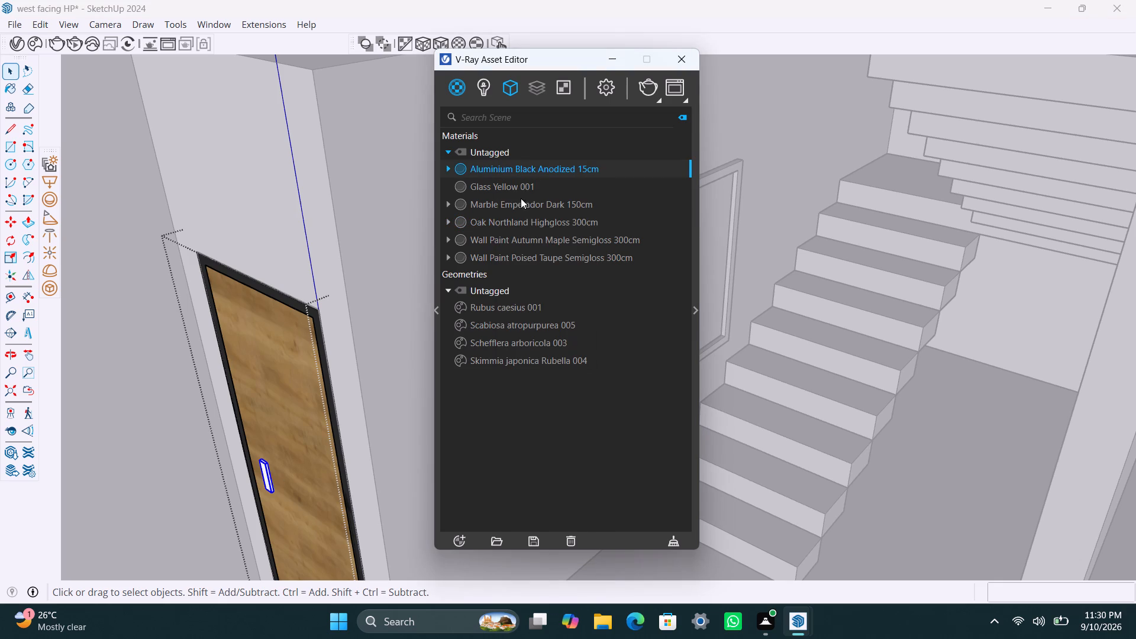
click(445, 40)
Apply Aluminium Black Anodized 15cm to the frame of the two-pane window beside the stairs, with cubic projection fitted to its bounding box.
scroll(242, 502, down, 15)
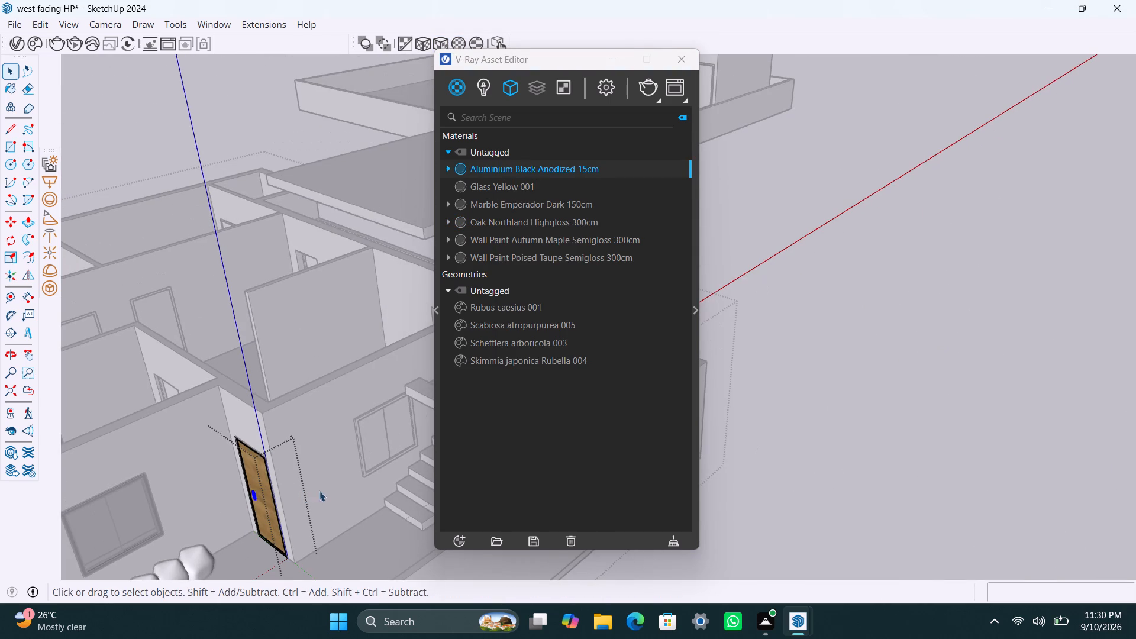
double_click(350, 476)
scroll(365, 467, up, 4)
triple_click(365, 467)
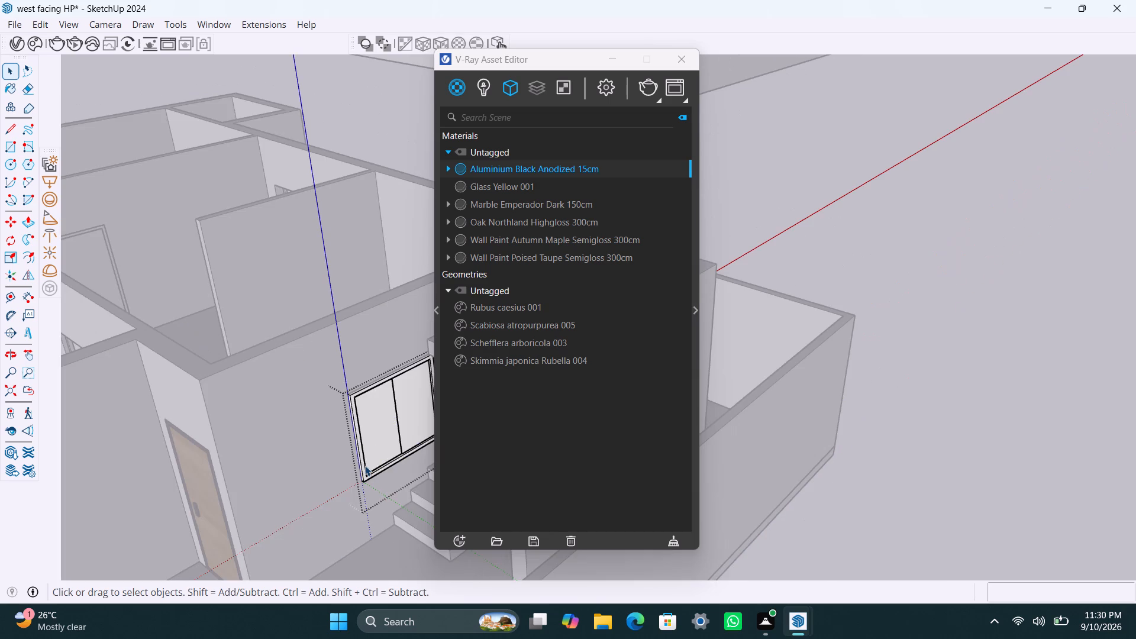
right_click(519, 167)
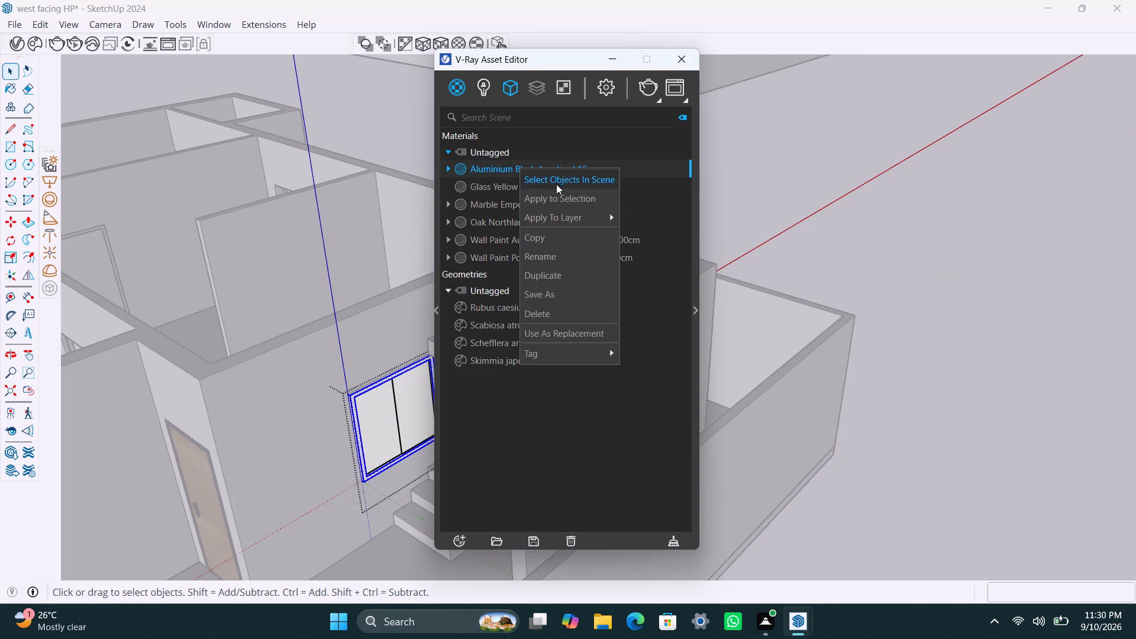
click(560, 198)
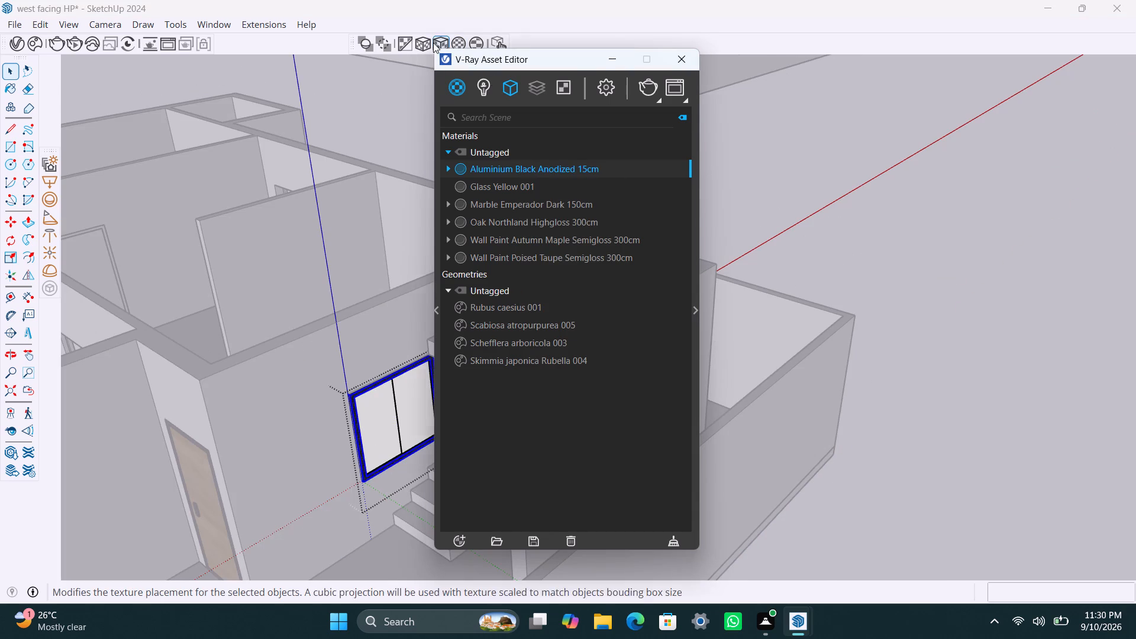
click(433, 43)
Apply Glass Yellow 001 to both panes of the window beside the stairs and exit its group.
scroll(398, 424, up, 2)
click(395, 423)
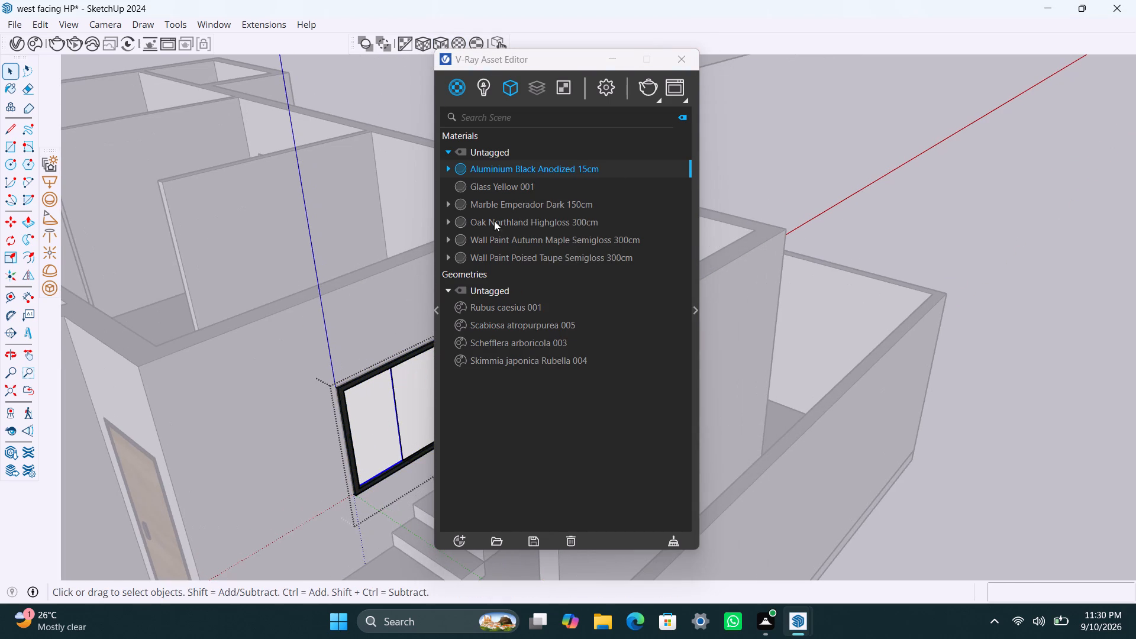
click(508, 187)
right_click(508, 187)
click(534, 209)
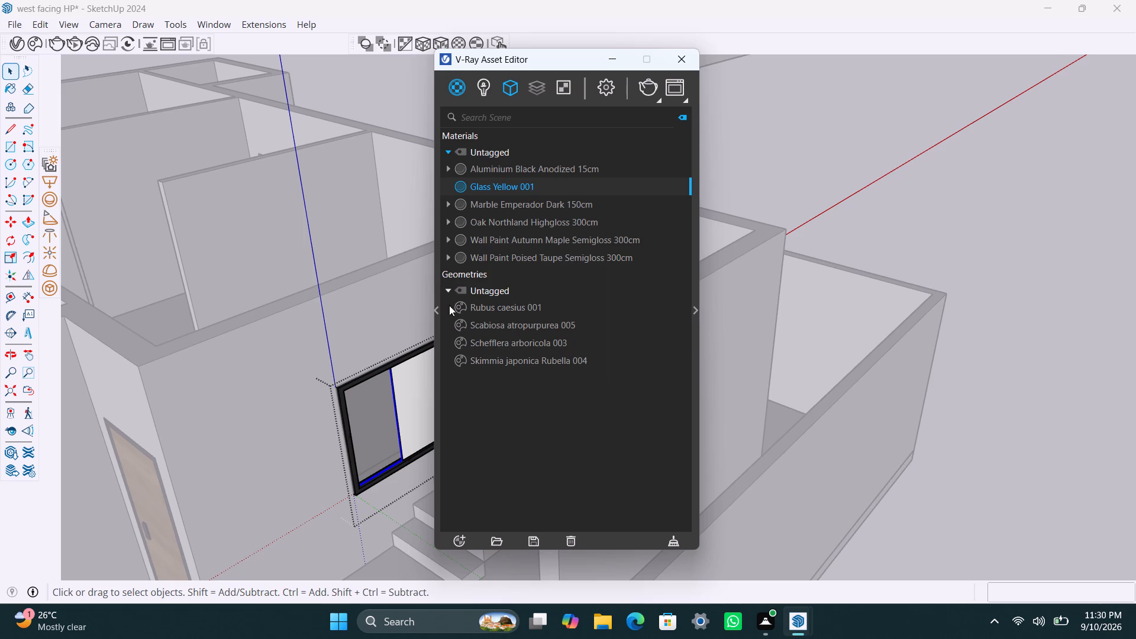
click(414, 393)
right_click(507, 188)
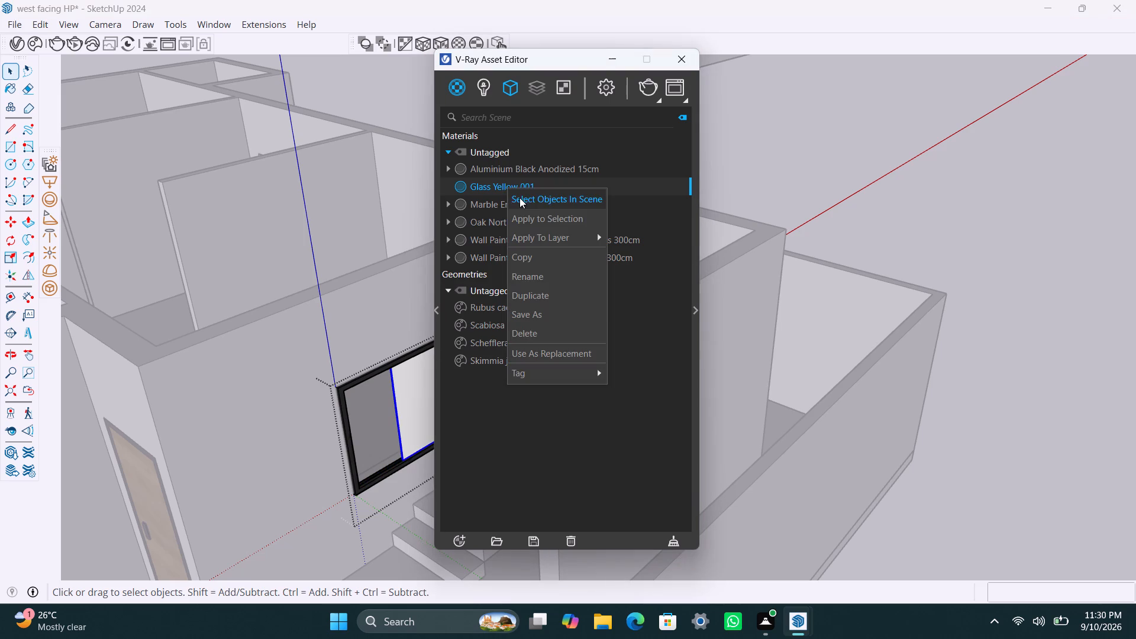
click(527, 214)
scroll(384, 428, down, 8)
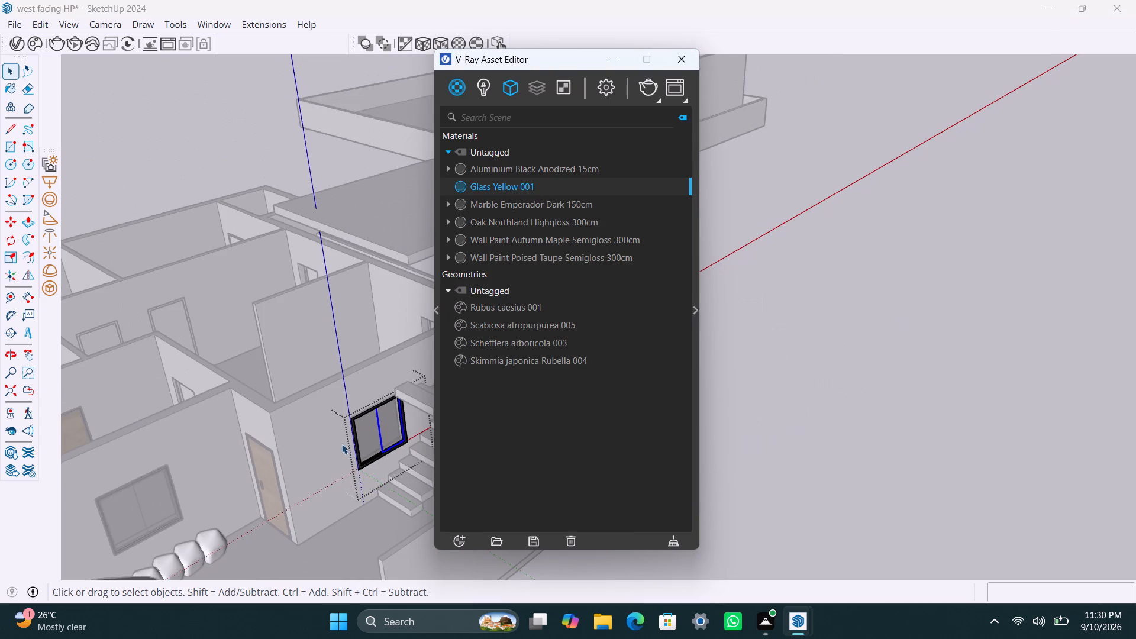
scroll(341, 441, down, 5)
scroll(242, 415, up, 6)
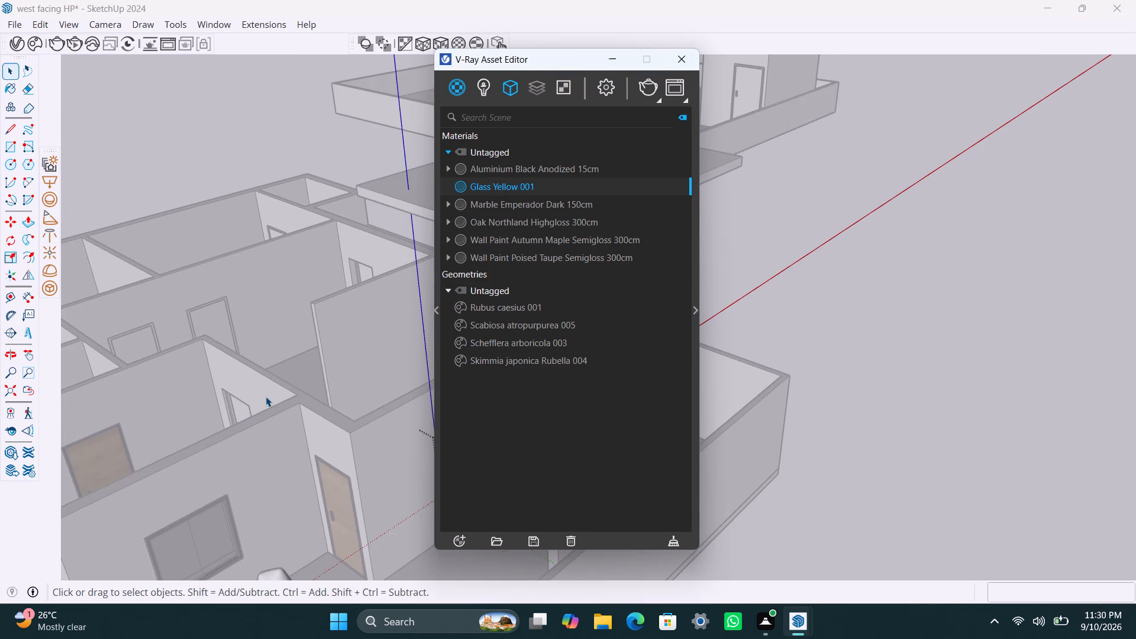
middle_drag(269, 396, 96, 455)
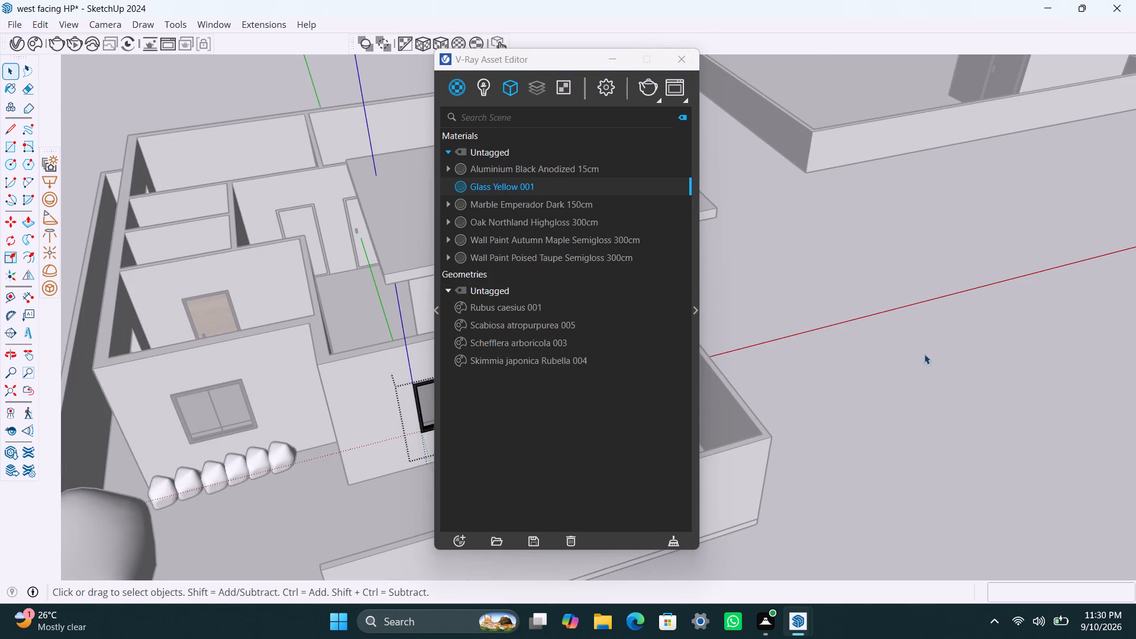
click(894, 258)
double_click(894, 258)
Apply Aluminium Black Anodized 15cm to the frame of the unpainted interior door near the hall partition, with cubic projection fitted to its bounding box.
scroll(311, 325, up, 2)
scroll(329, 304, down, 4)
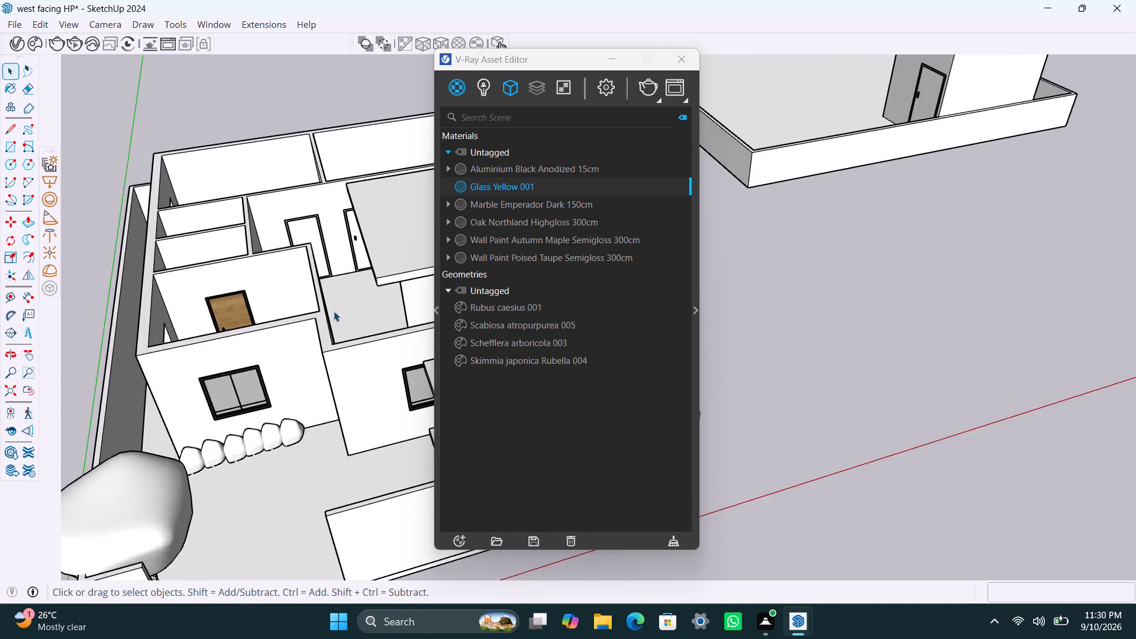
middle_drag(334, 310, 22, 310)
scroll(194, 305, down, 4)
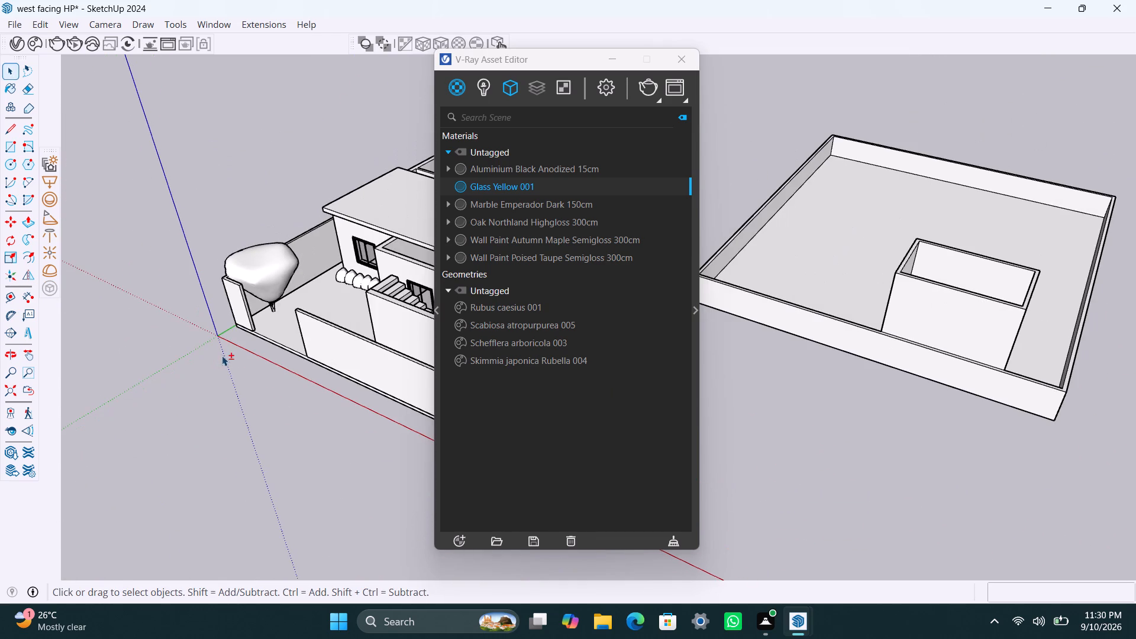
shift+middle_drag(222, 356, 5, 484)
scroll(345, 414, up, 3)
scroll(238, 348, up, 6)
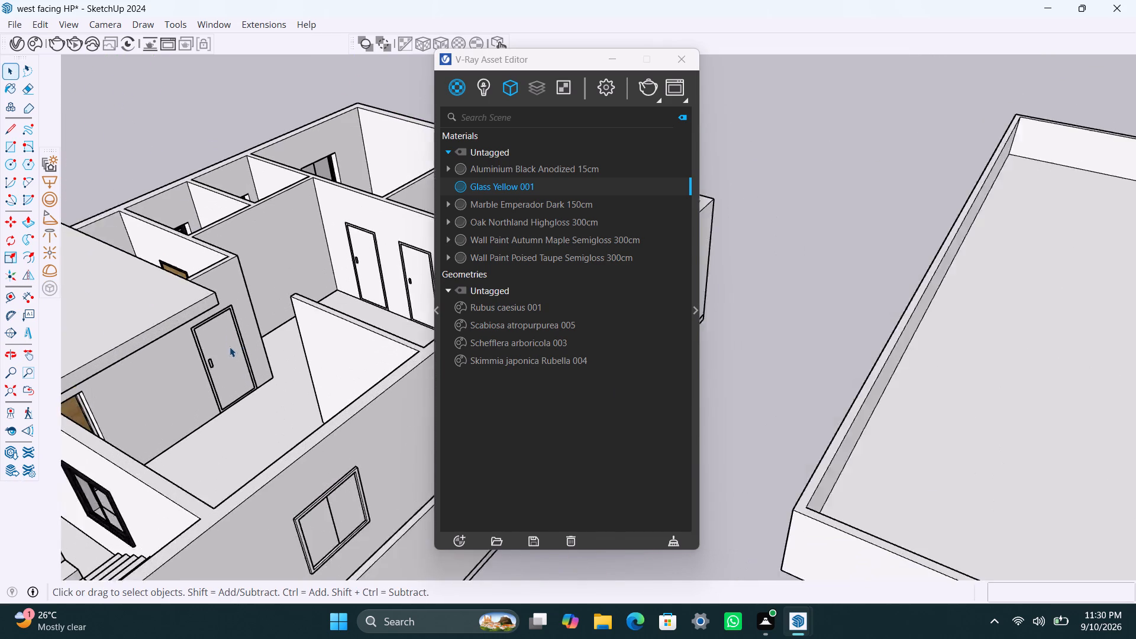
scroll(224, 322, up, 7)
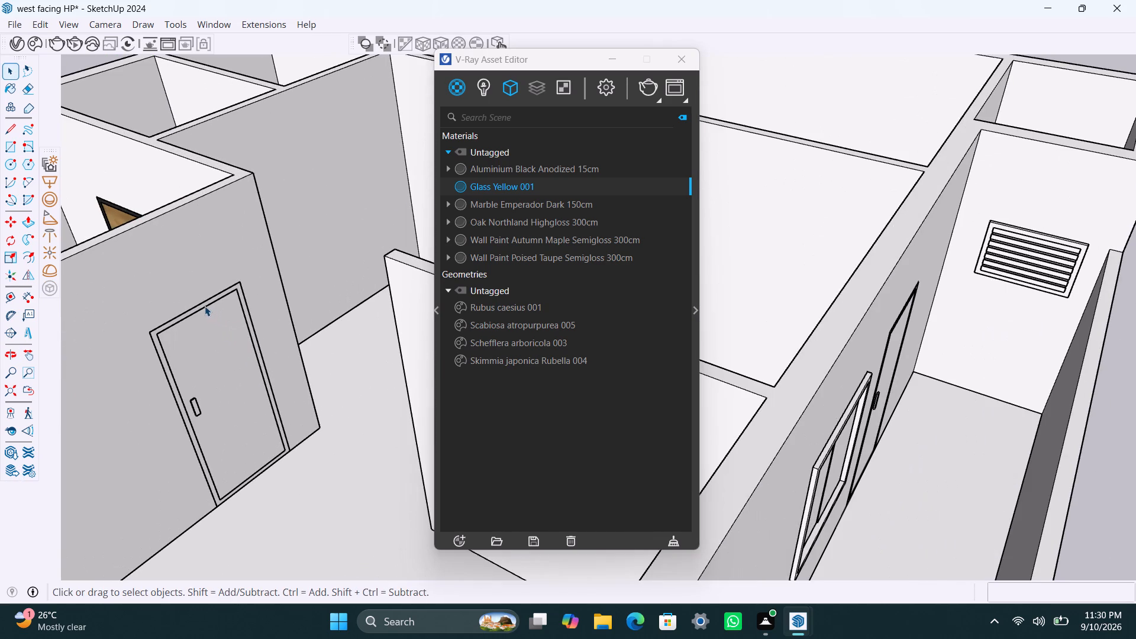
double_click(205, 306)
double_click(205, 306)
click(204, 306)
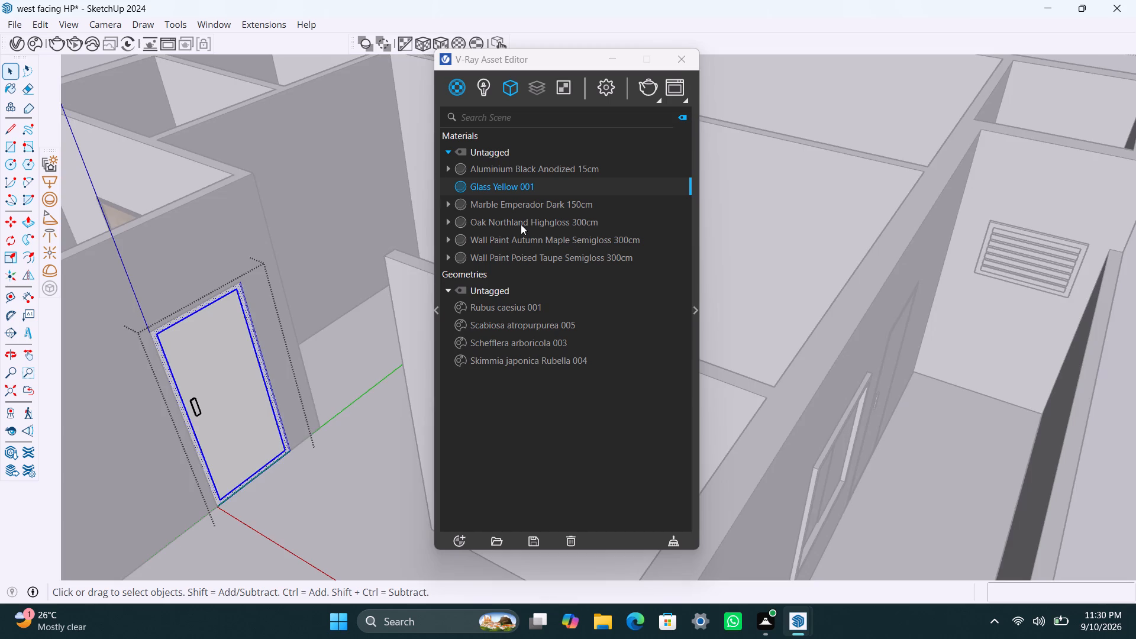
click(505, 171)
right_click(505, 170)
click(527, 196)
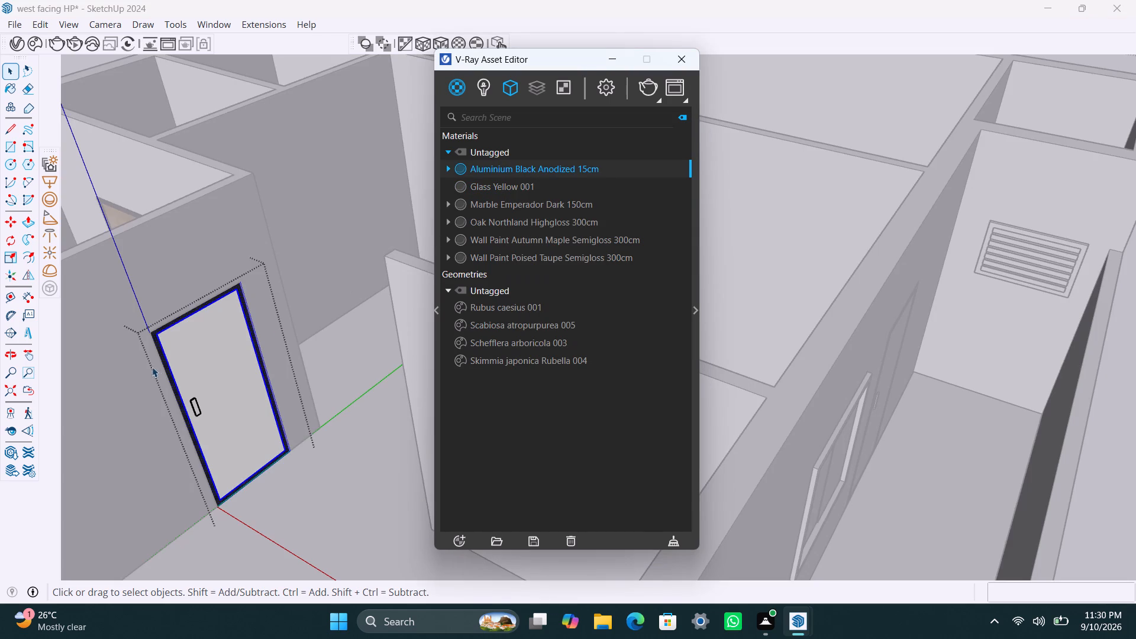
click(439, 40)
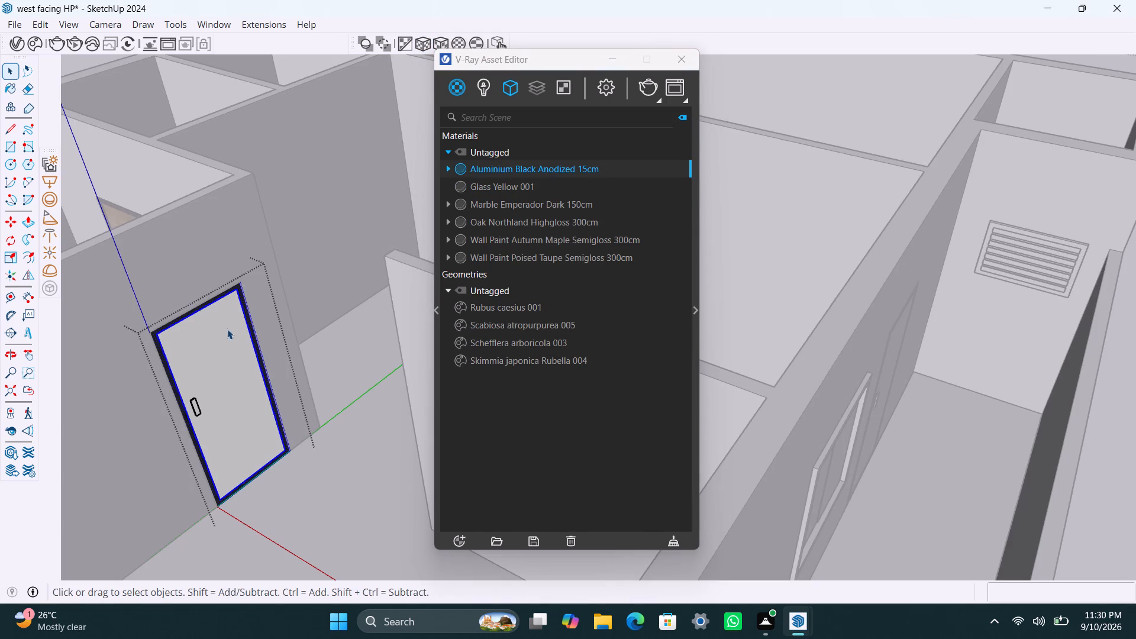
Apply Oak Northland Highgloss 300cm to the leaf of the interior door near the hall partition, with cubic projection fitted to its bounding box.
click(221, 334)
triple_click(221, 334)
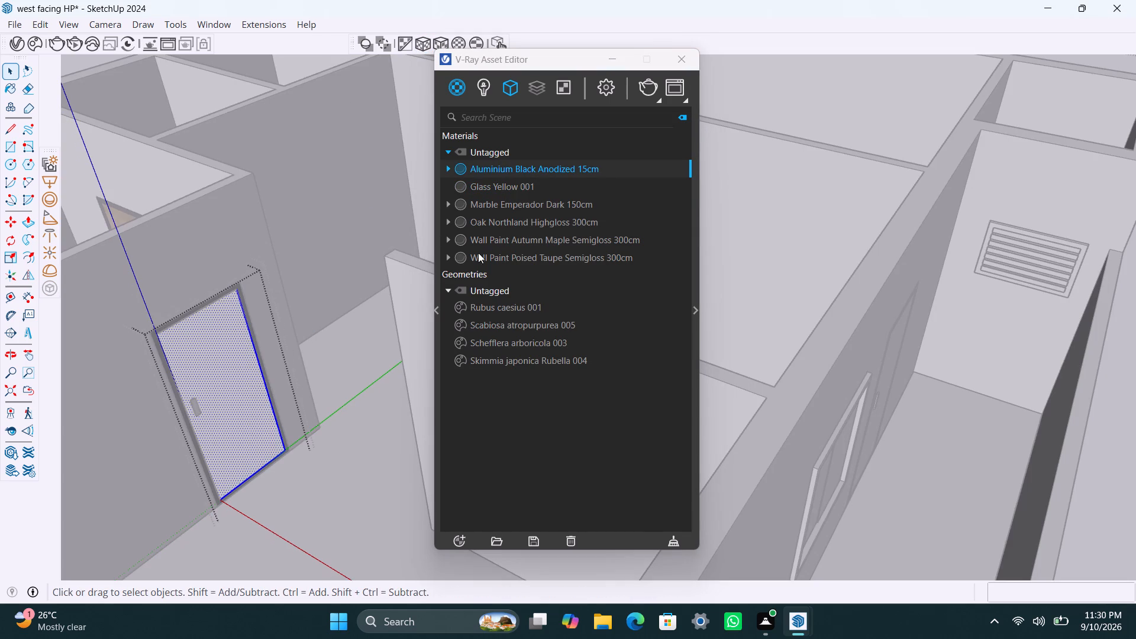
click(510, 226)
right_click(511, 224)
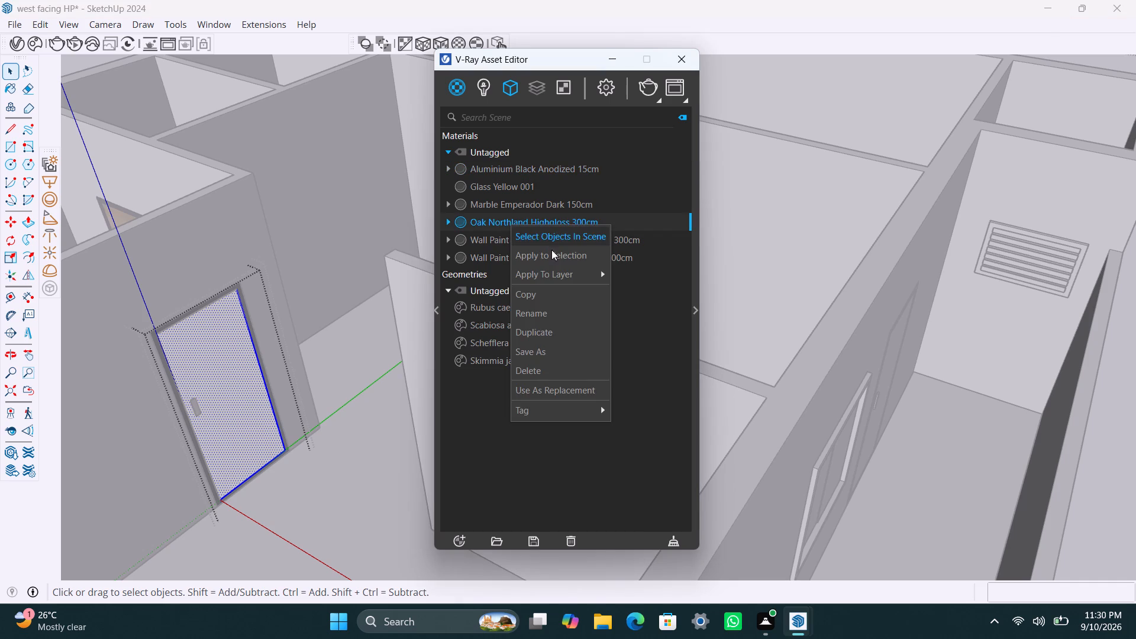
click(553, 251)
click(441, 44)
Apply Aluminium Black Anodized 15cm to the same door's handle, with cubic projection fitted to its bounding box, and exit the door group.
scroll(247, 399, up, 1)
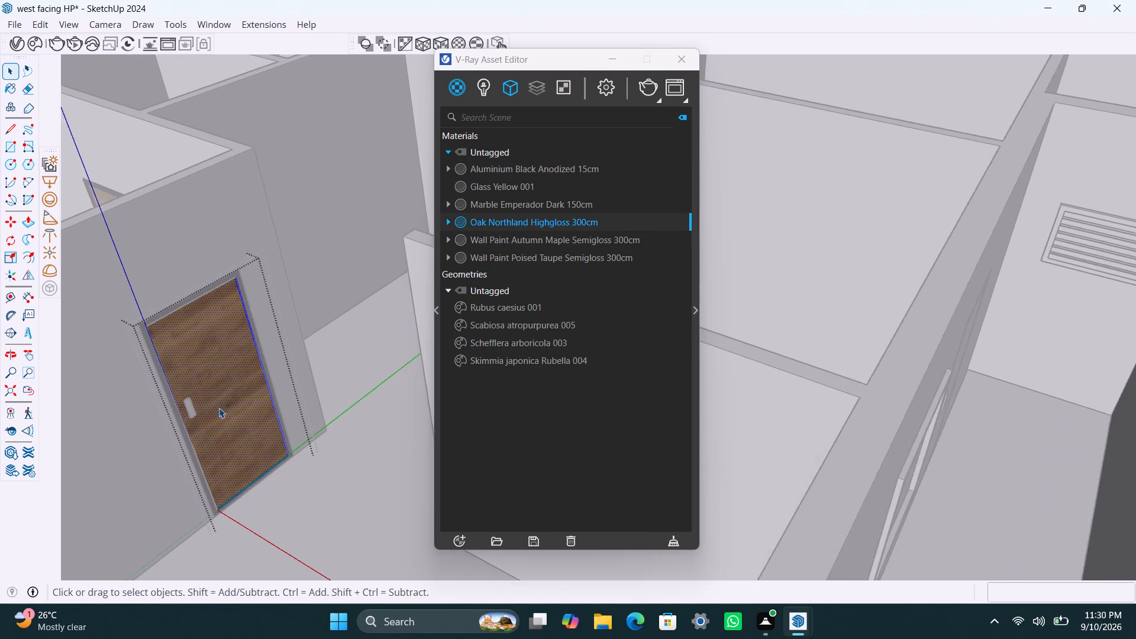
scroll(219, 408, up, 2)
click(191, 407)
double_click(191, 409)
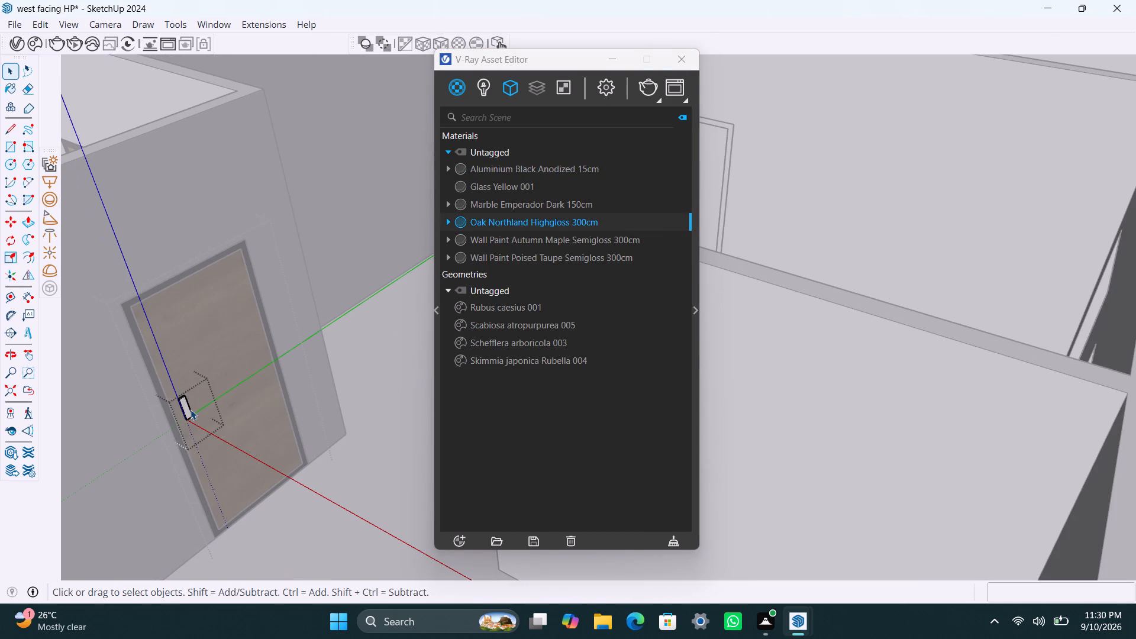
click(189, 409)
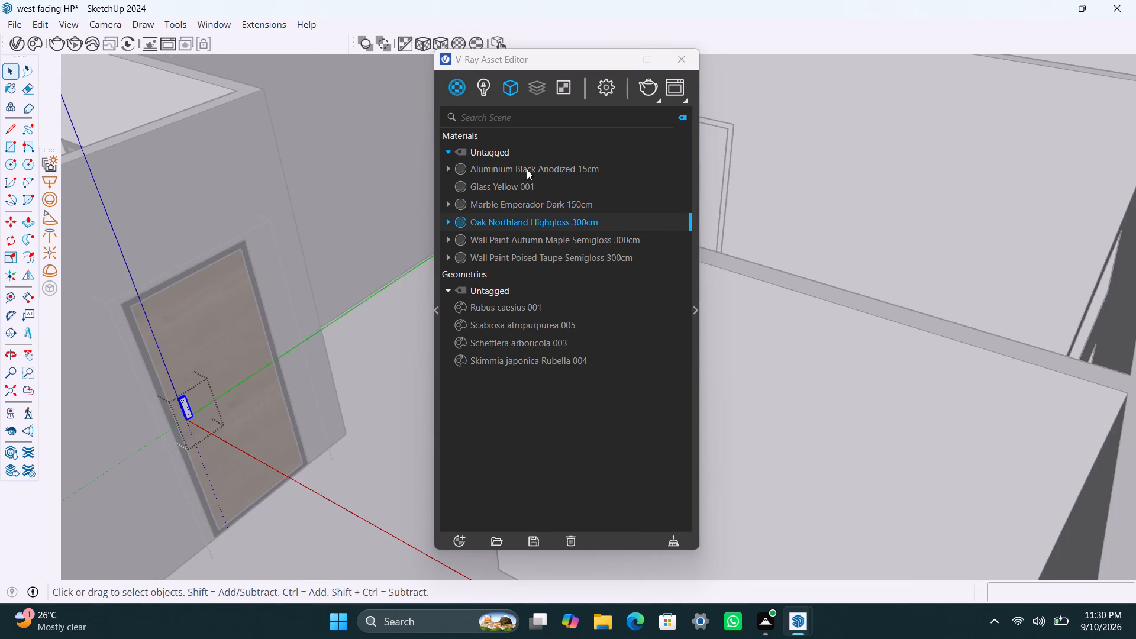
click(527, 167)
right_click(527, 167)
click(557, 201)
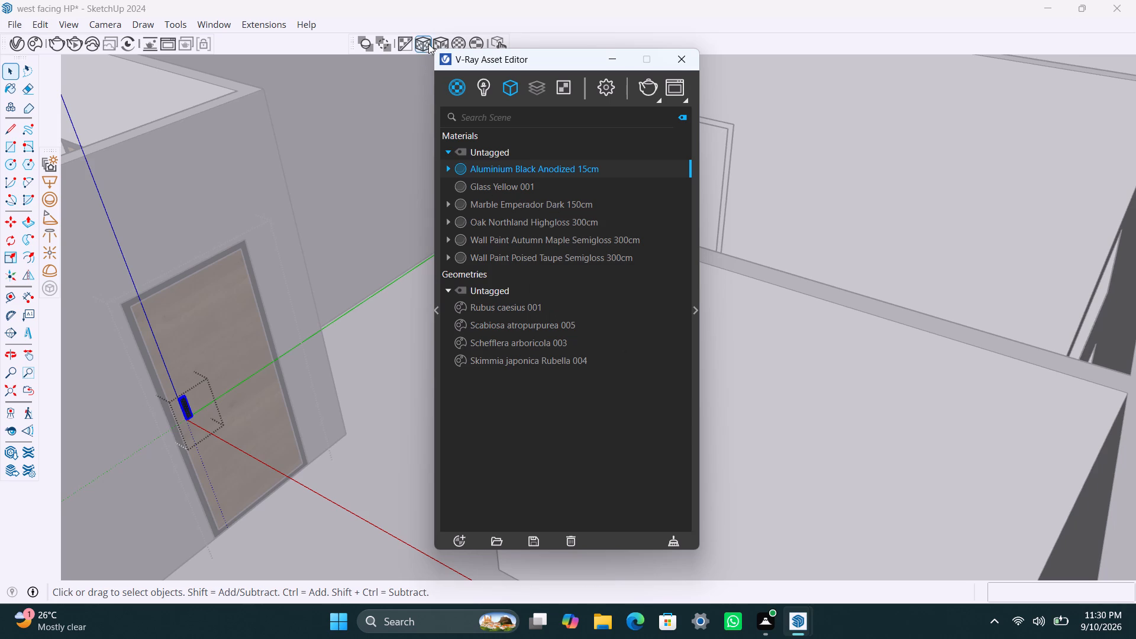
click(437, 38)
scroll(309, 424, down, 3)
click(333, 317)
scroll(333, 327, down, 3)
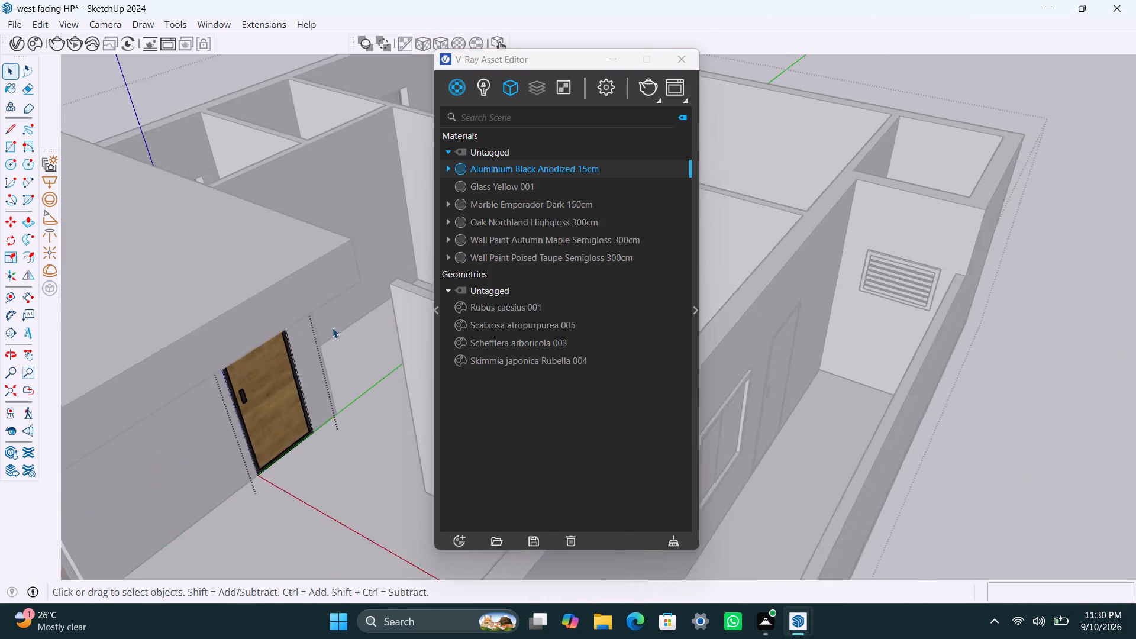
scroll(333, 328, down, 10)
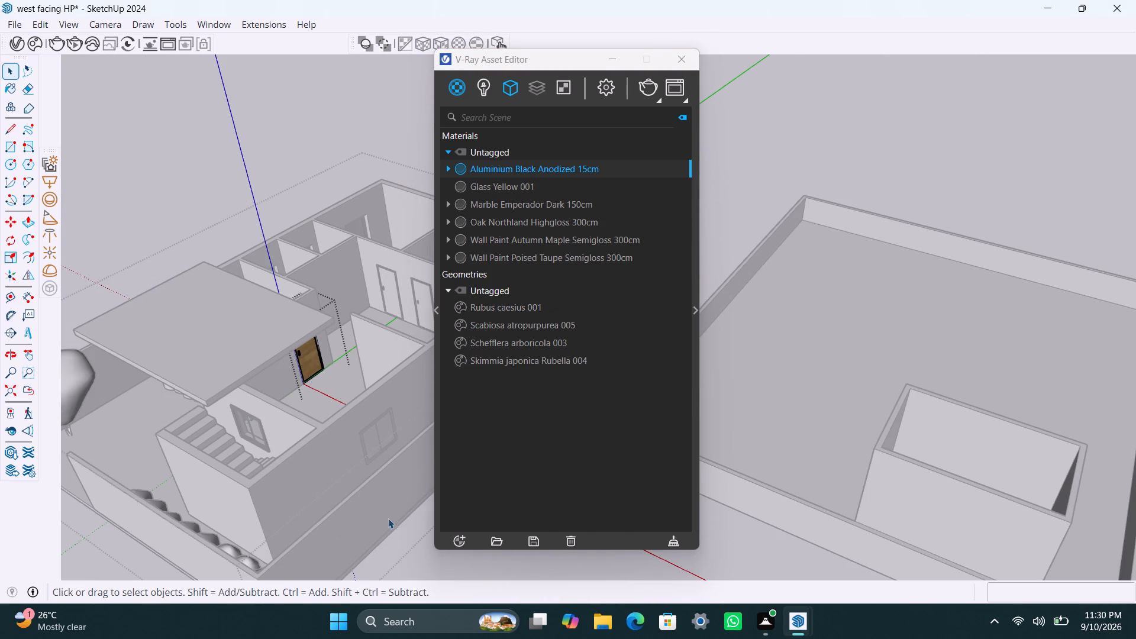
triple_click(405, 530)
Apply Aluminium Black Anodized 15cm to the frame of the outer side wall's two-pane window nearest the stairs, with bounding-box-fitted cubic projection.
scroll(365, 422, up, 14)
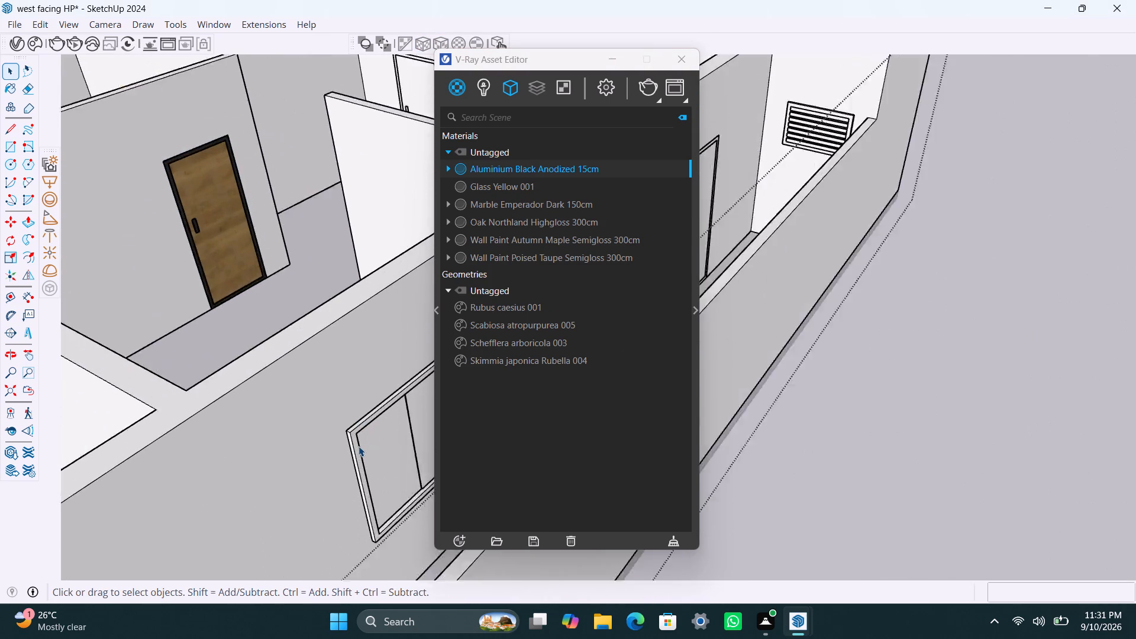
scroll(359, 446, up, 5)
triple_click(357, 443)
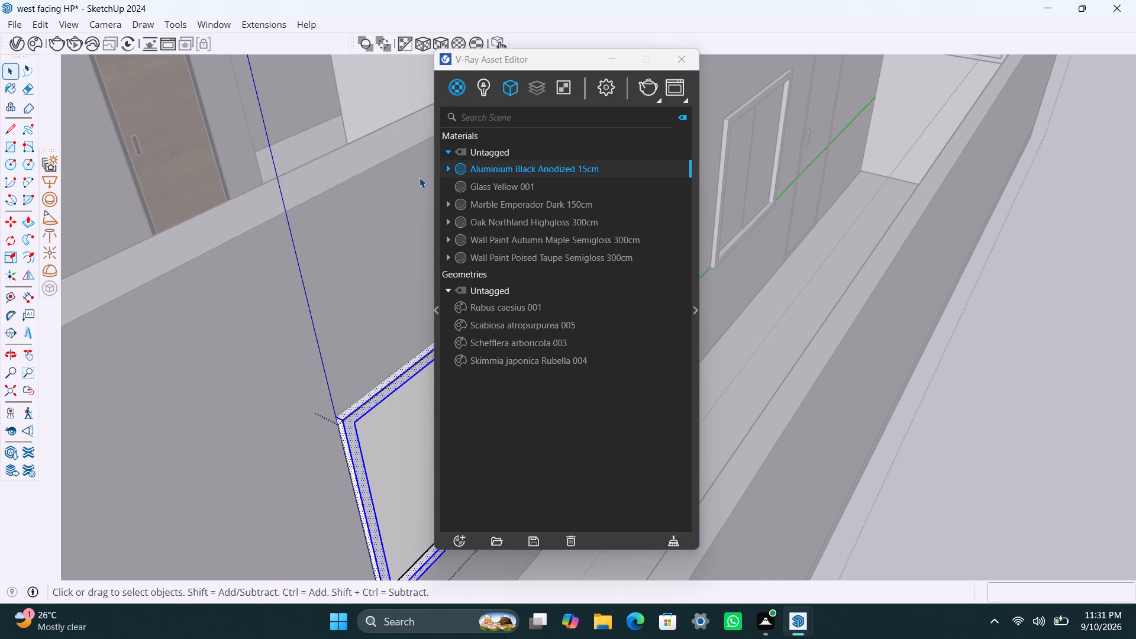
right_click(498, 169)
click(554, 199)
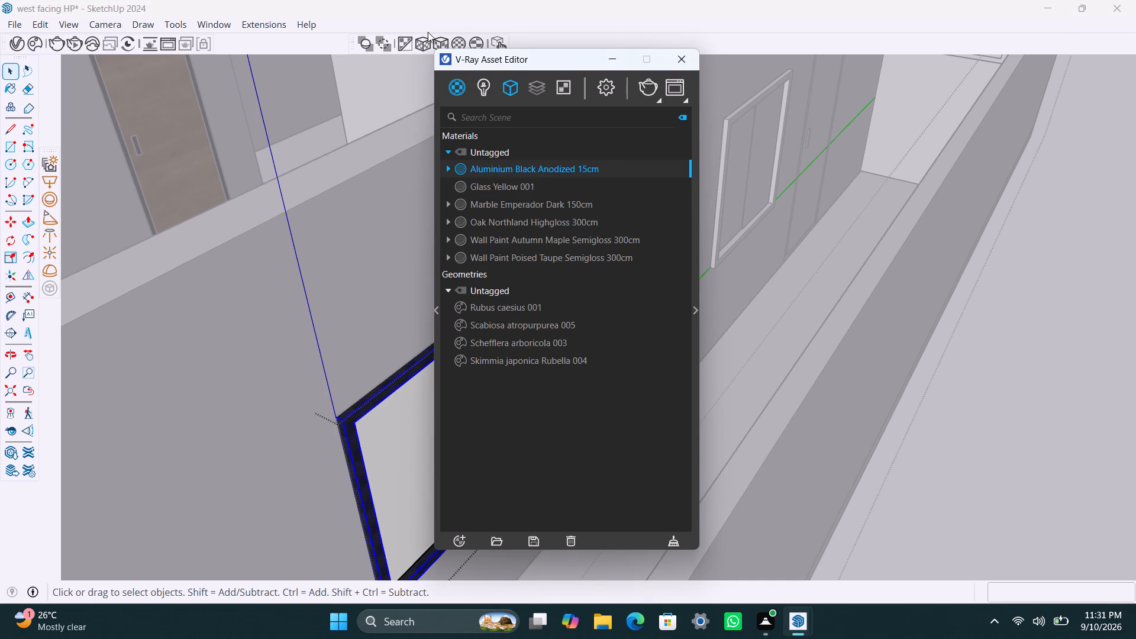
click(437, 40)
Apply Glass Yellow 001 to the face of that window's pane nearer the stairs and exit the pane's group.
double_click(387, 460)
click(388, 456)
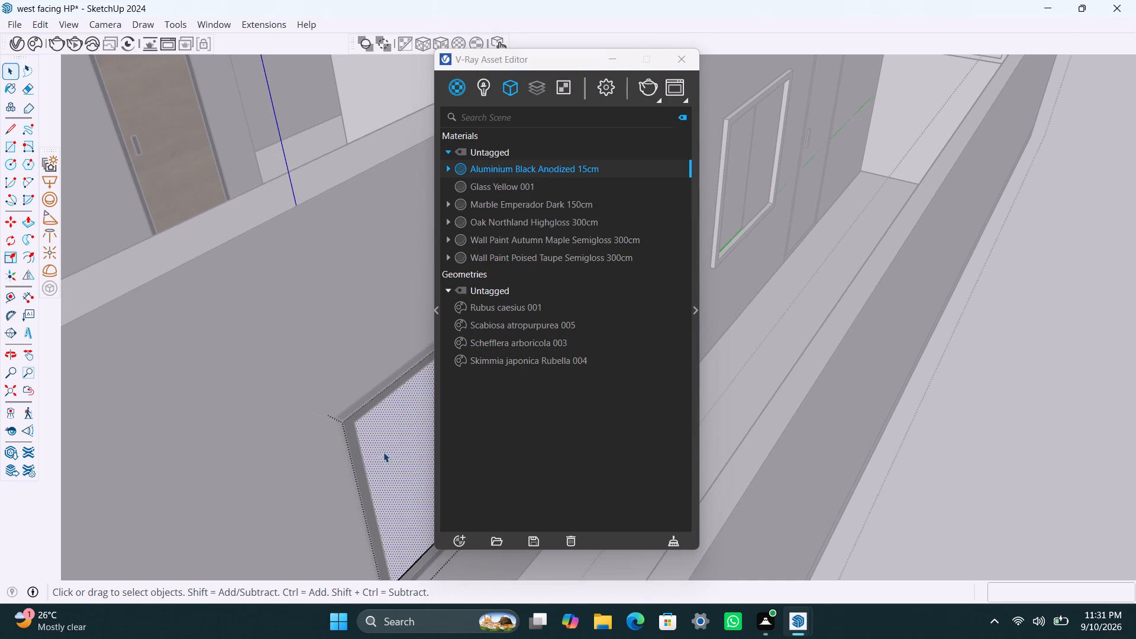
click(515, 191)
right_click(515, 191)
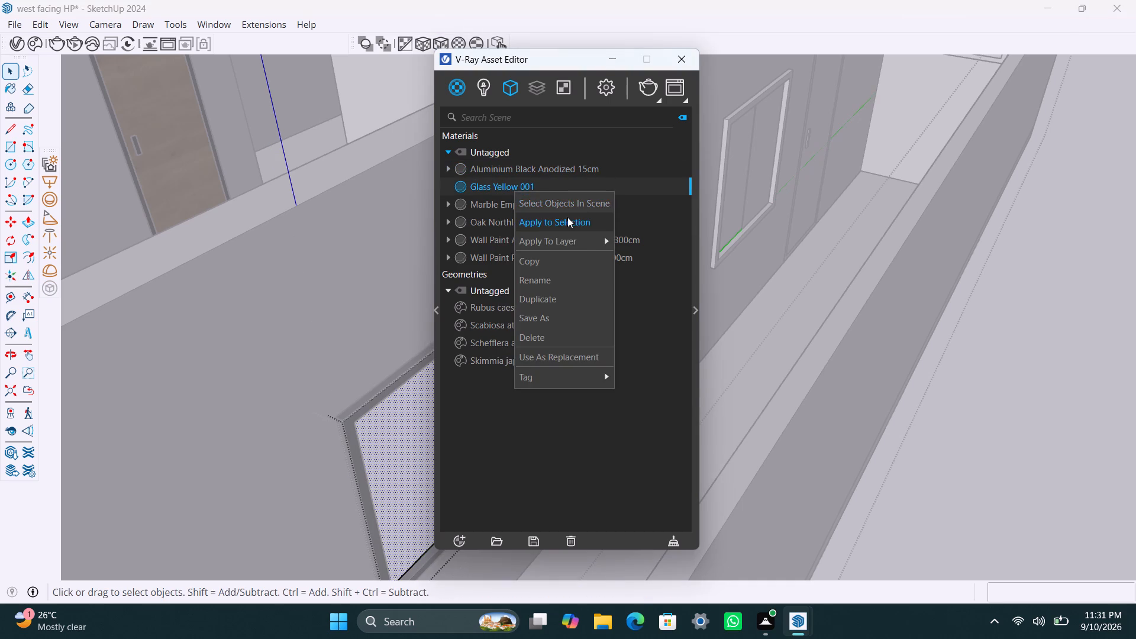
click(568, 217)
scroll(427, 441, down, 9)
click(392, 441)
double_click(402, 440)
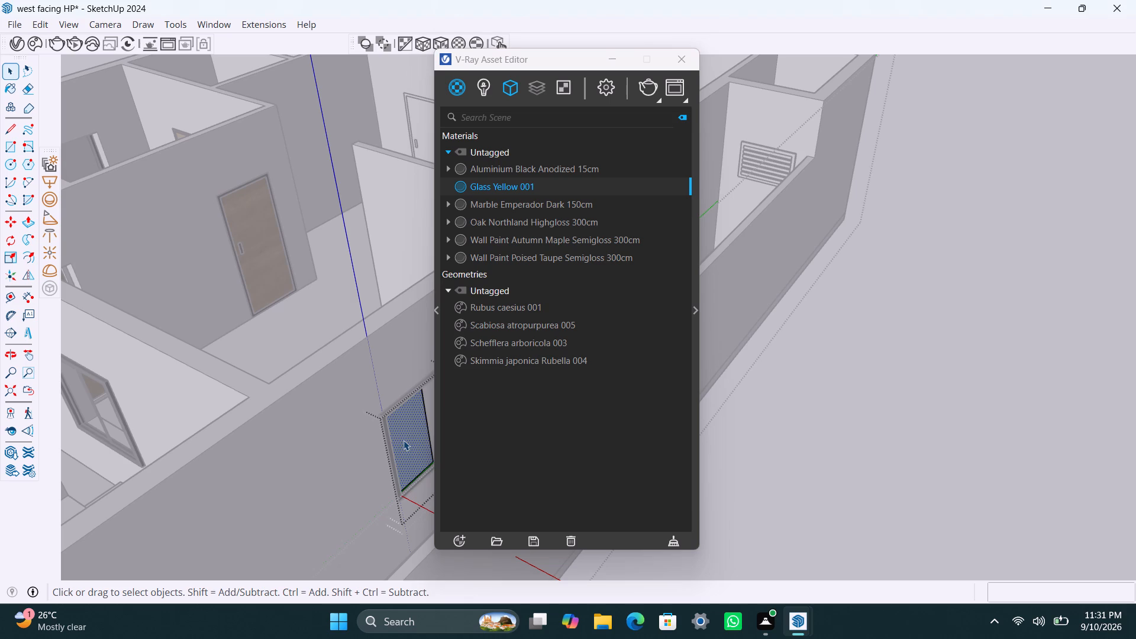
right_click(529, 179)
click(553, 211)
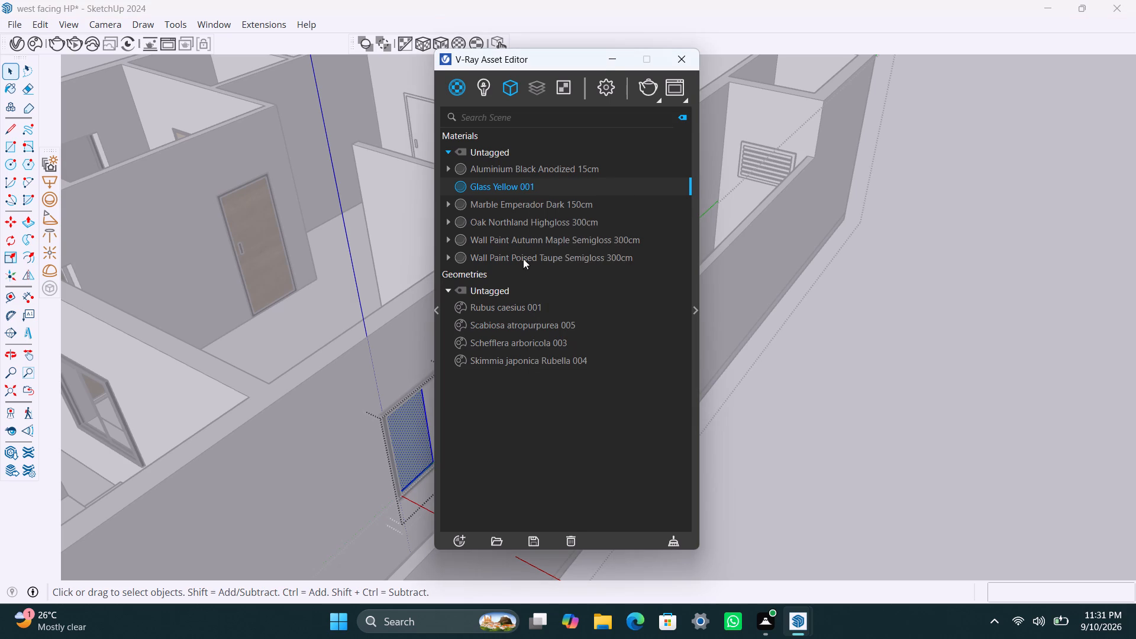
scroll(355, 455, down, 8)
middle_drag(355, 454, 218, 515)
click(311, 479)
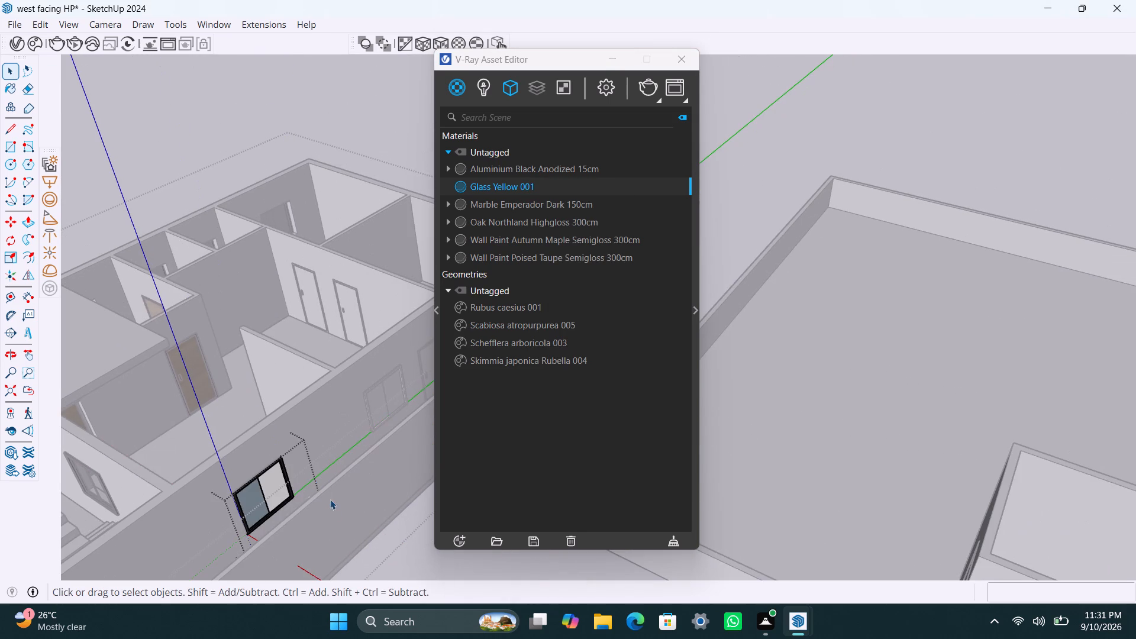
Apply Glass Yellow 001 to both pane groups of the same window, starting with the farther pane, and exit the window group.
scroll(273, 483, up, 3)
click(274, 483)
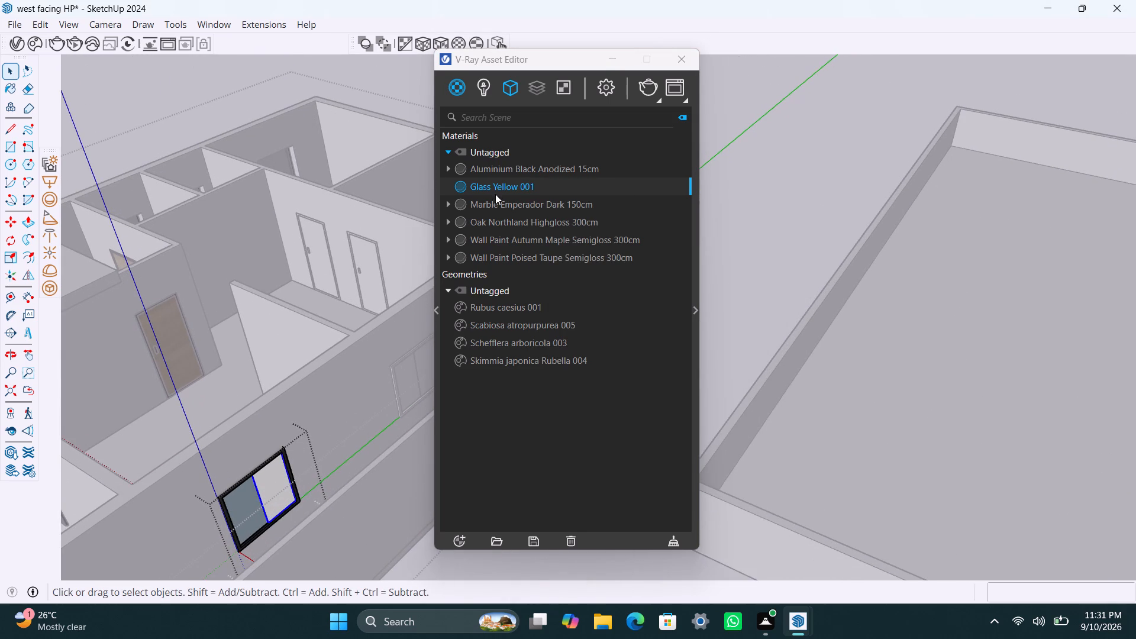
right_click(498, 186)
click(556, 227)
scroll(354, 412, down, 3)
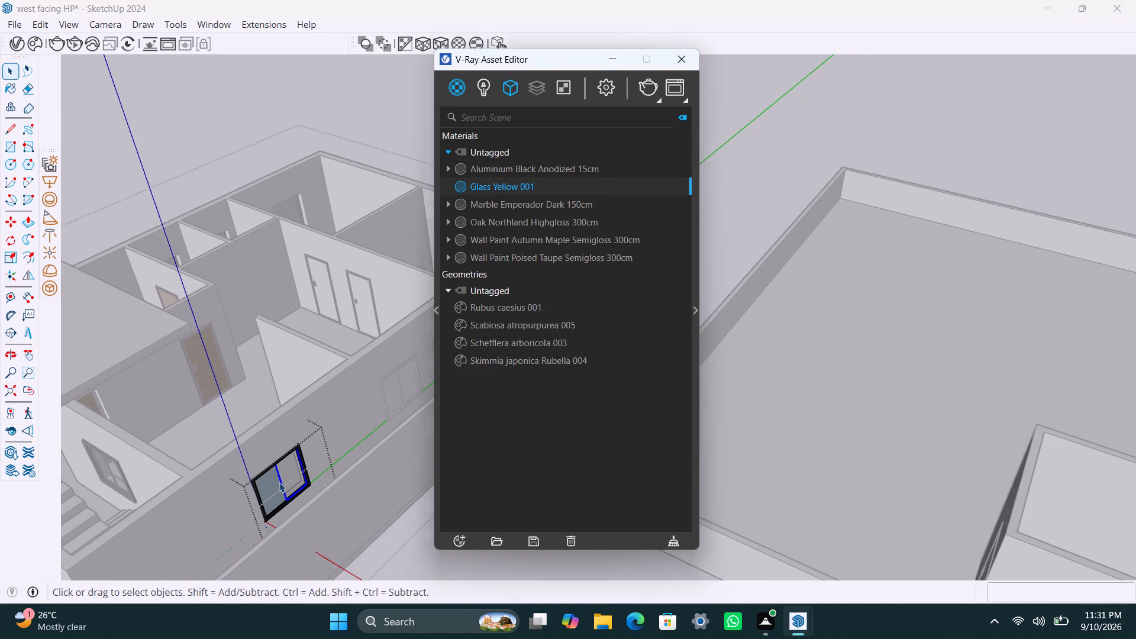
click(279, 482)
click(277, 486)
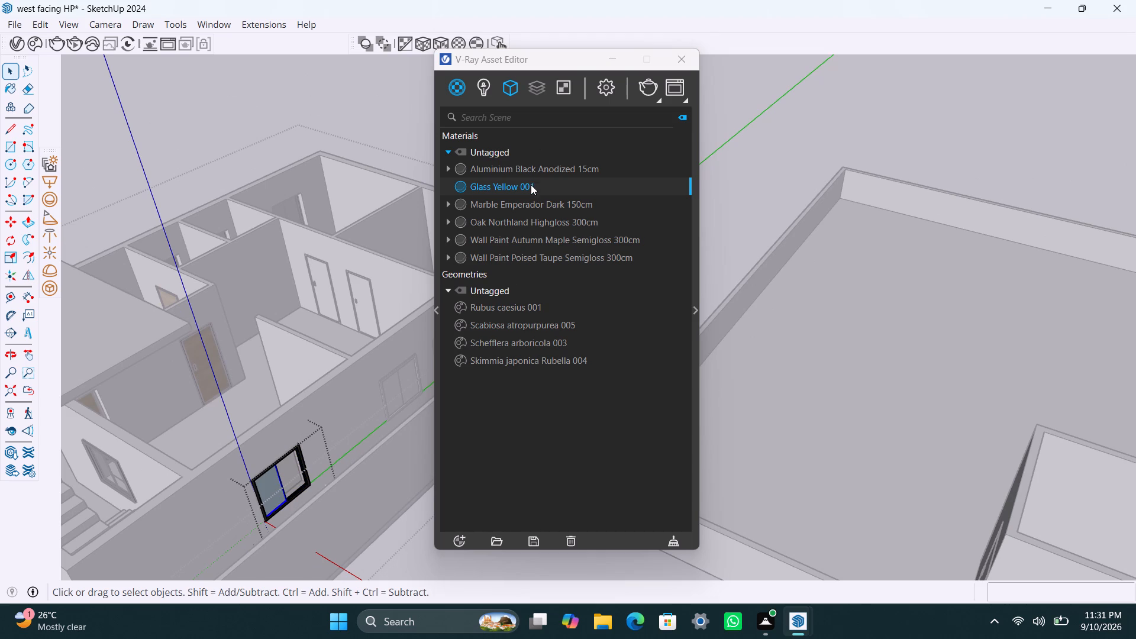
right_click(531, 185)
click(555, 215)
scroll(343, 399, down, 10)
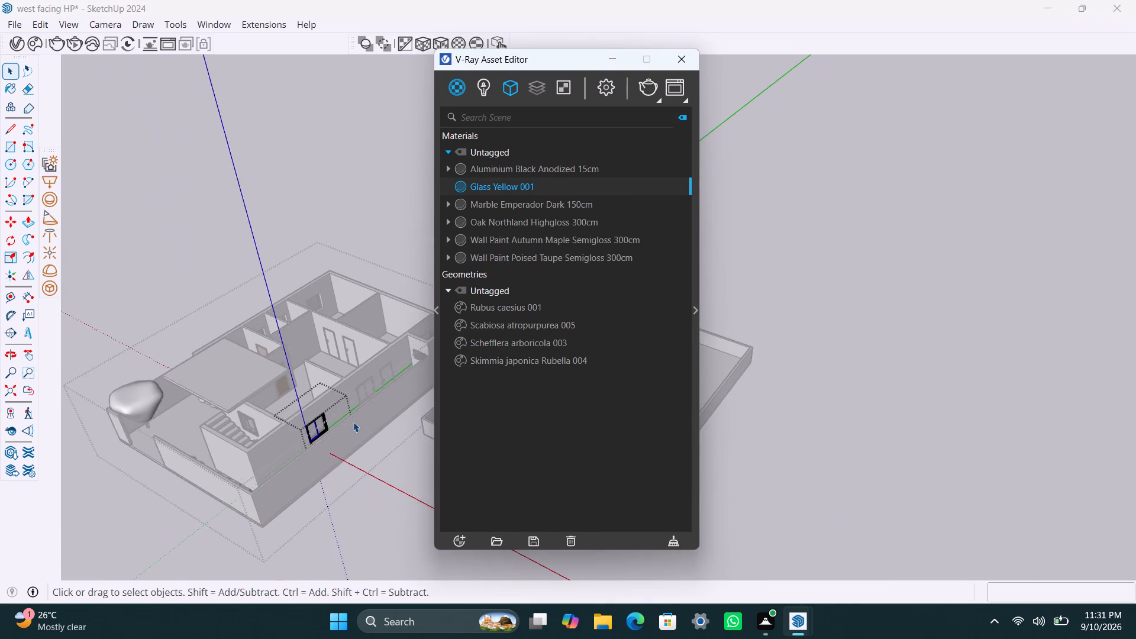
middle_drag(354, 422, 260, 483)
double_click(346, 280)
Apply Aluminium Black Anodized 15cm to the frame of the outer side wall's window beside the door, with cubic projection fitted to its bounding box.
scroll(279, 501, up, 9)
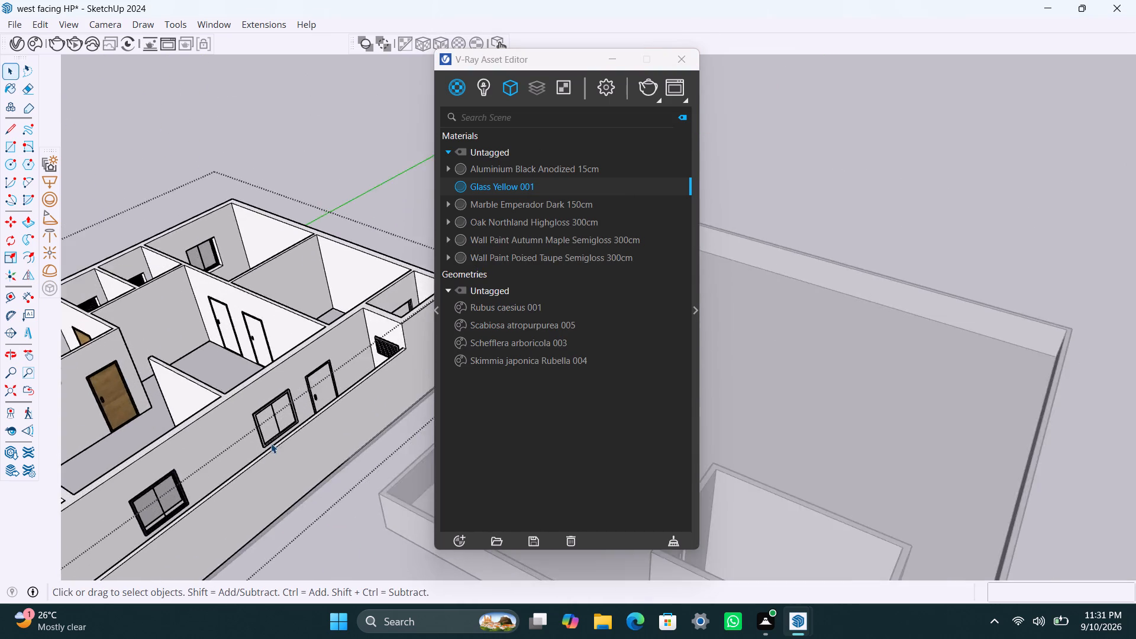
scroll(271, 443, up, 10)
double_click(243, 433)
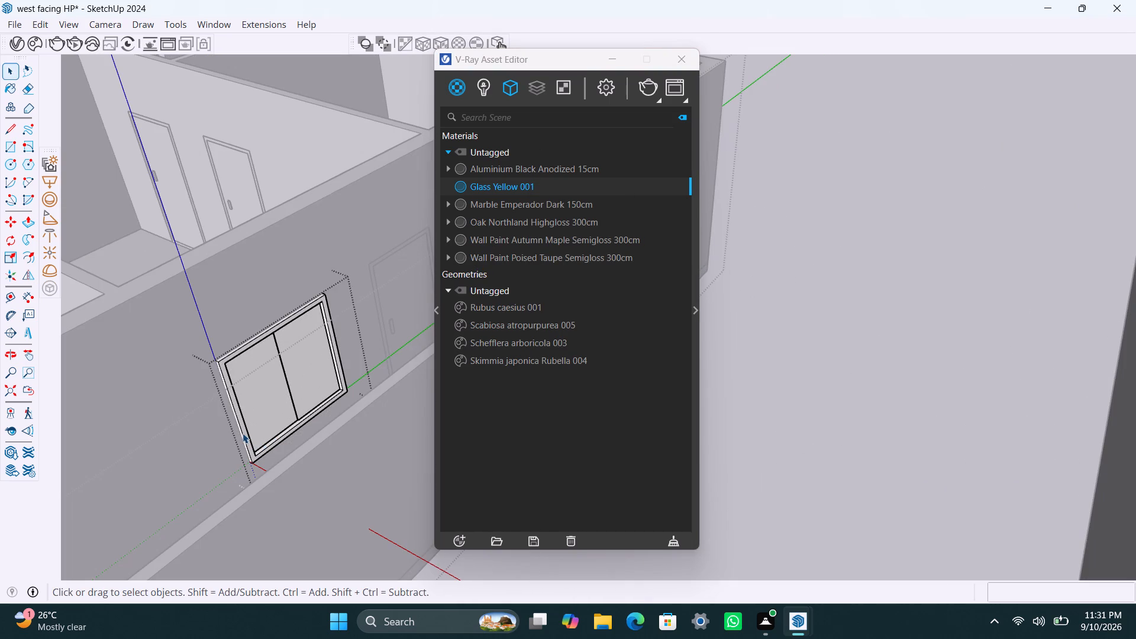
click(243, 433)
triple_click(243, 433)
click(241, 430)
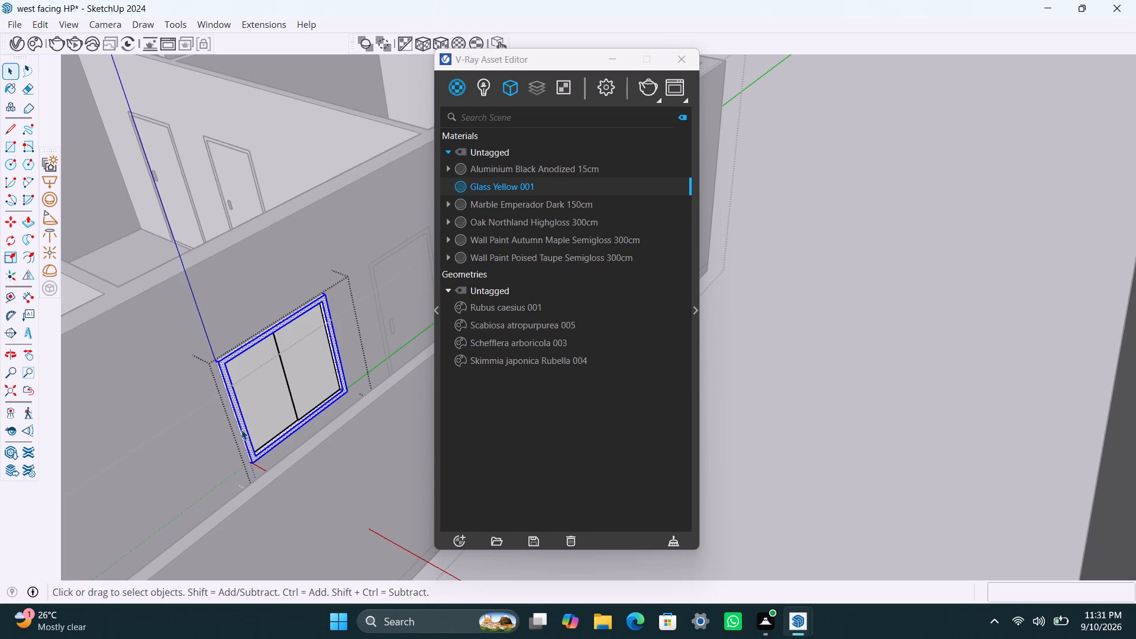
click(508, 170)
right_click(509, 168)
click(525, 196)
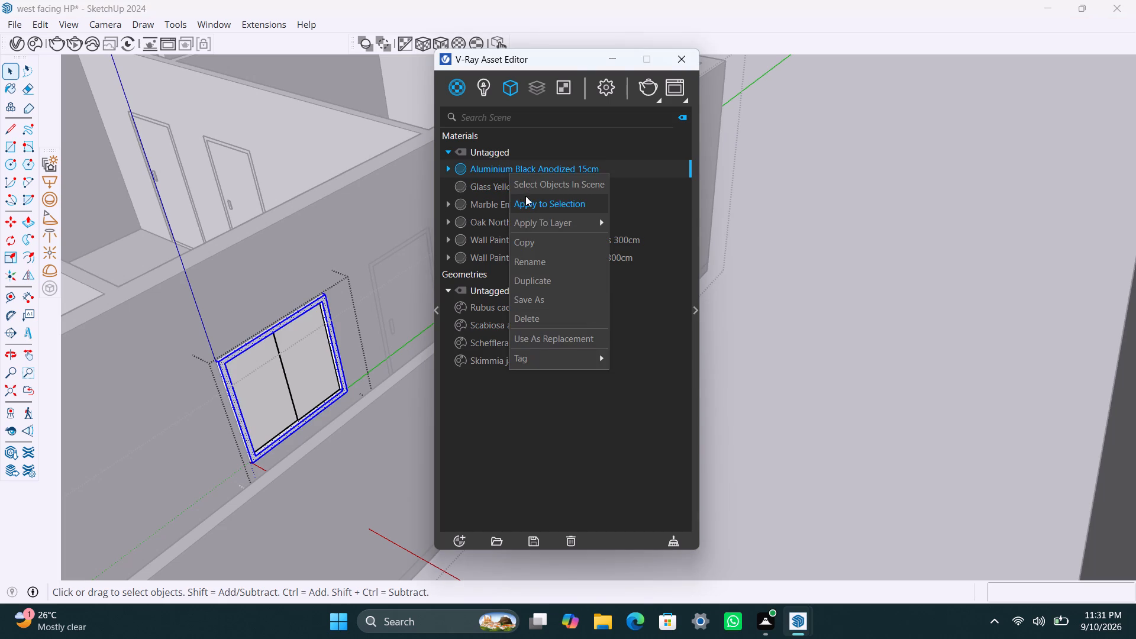
click(447, 44)
Apply Glass Yellow 001 to both panes of the window beside the outer side wall's door and exit its group.
click(272, 386)
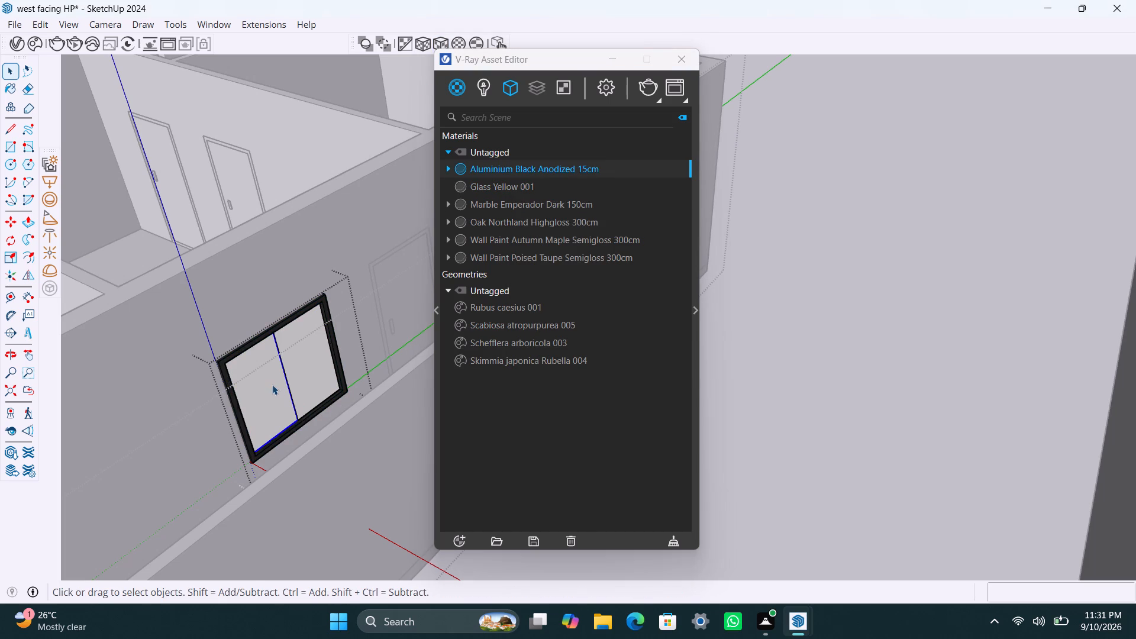
click(531, 184)
right_click(531, 184)
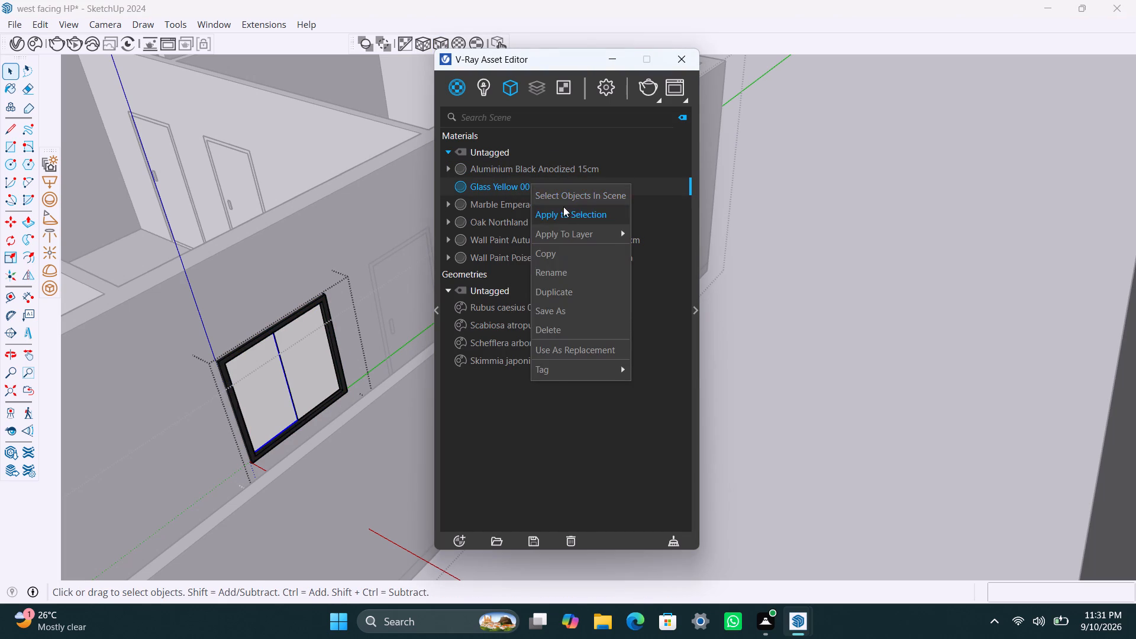
click(563, 206)
click(283, 361)
right_click(528, 181)
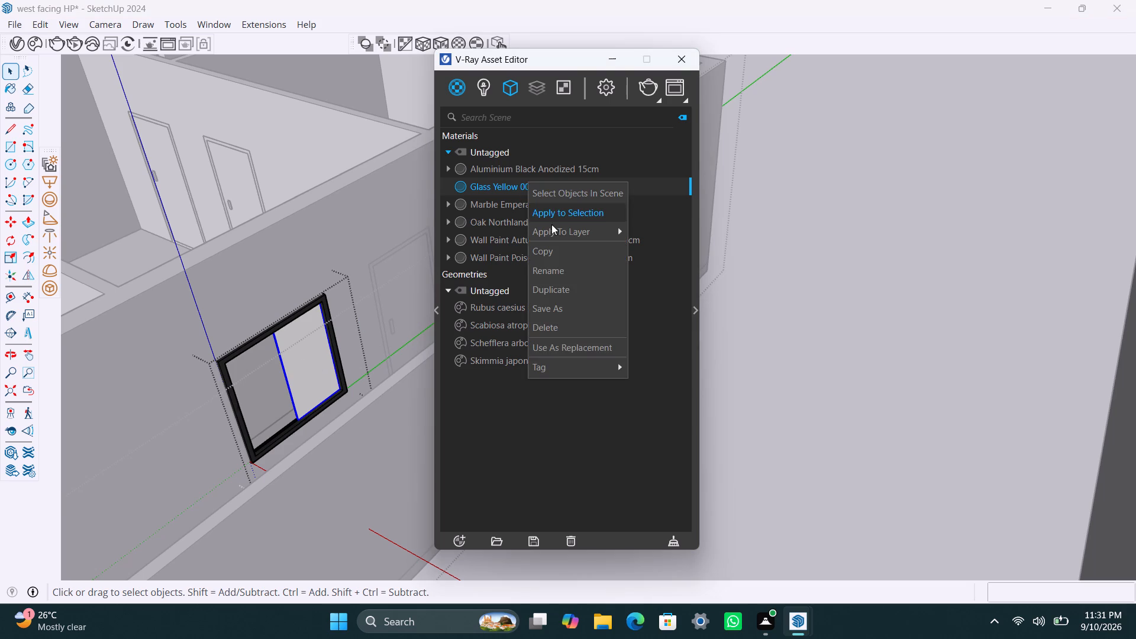
click(552, 213)
scroll(332, 415, down, 8)
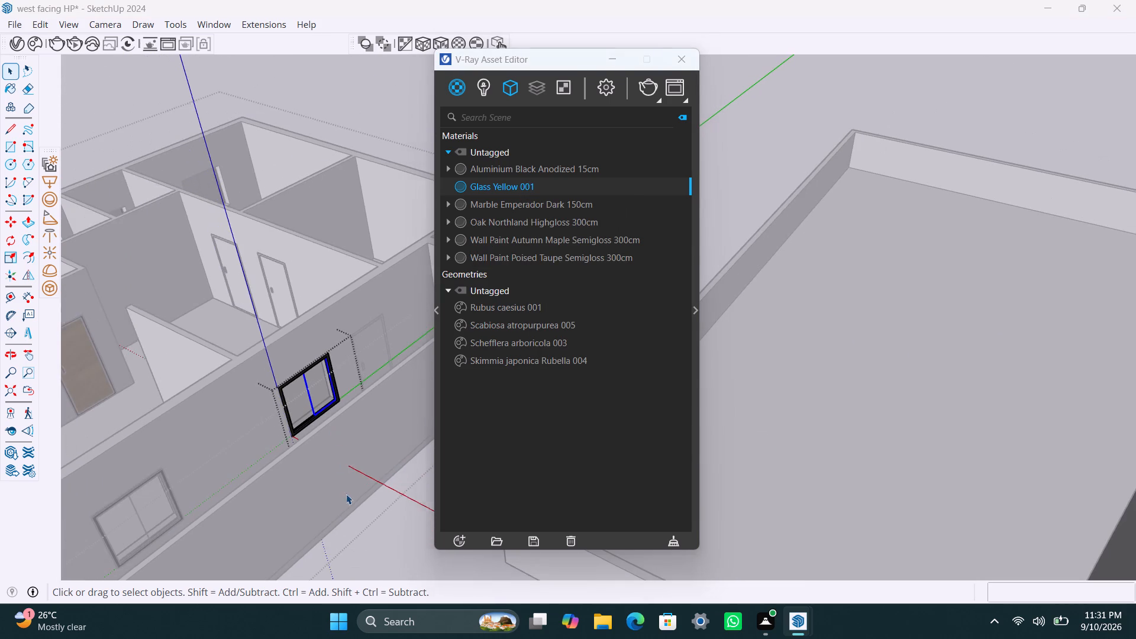
click(346, 494)
Apply Aluminium Black Anodized 15cm to the frame of the outer side wall's door, with cubic projection fitted to its bounding box.
scroll(364, 369, up, 10)
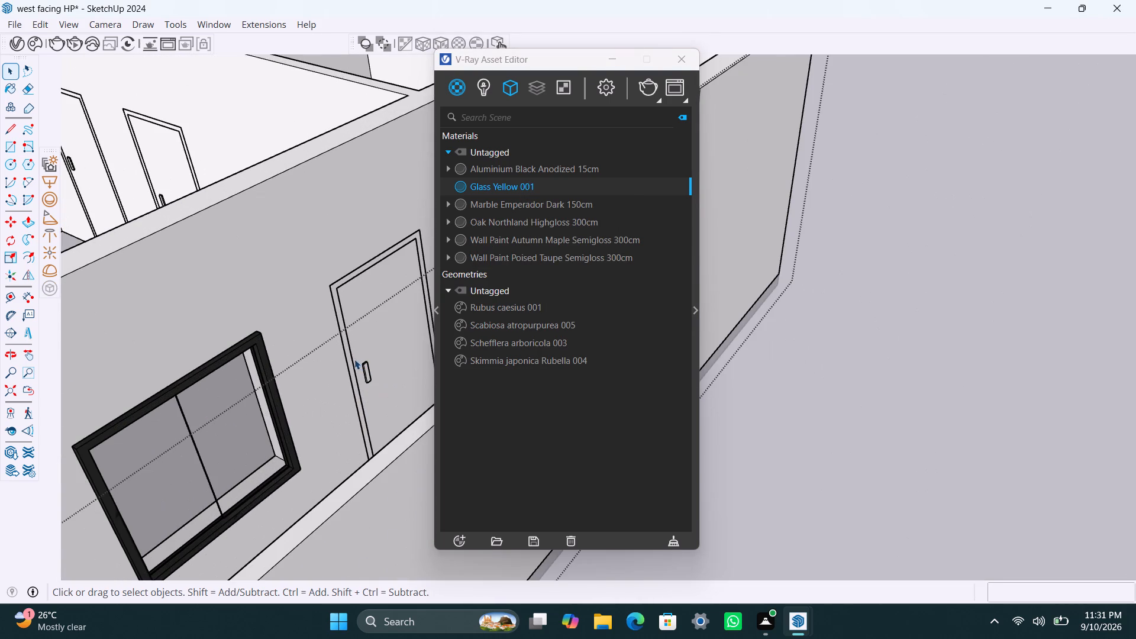
double_click(352, 363)
click(352, 363)
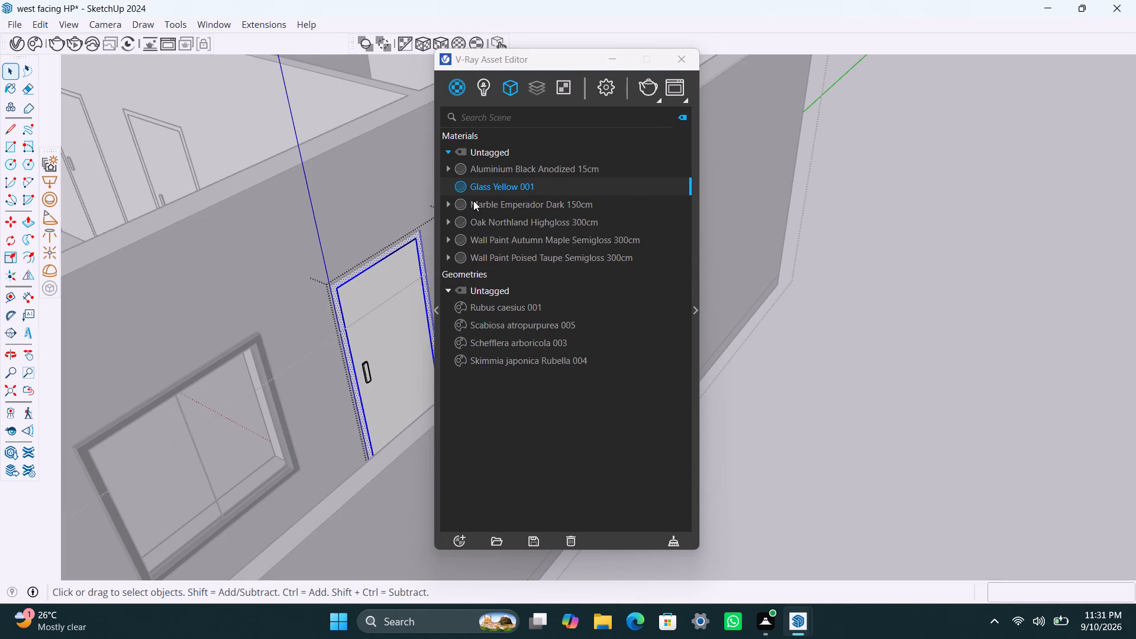
click(484, 173)
right_click(484, 172)
drag(518, 193, 518, 200)
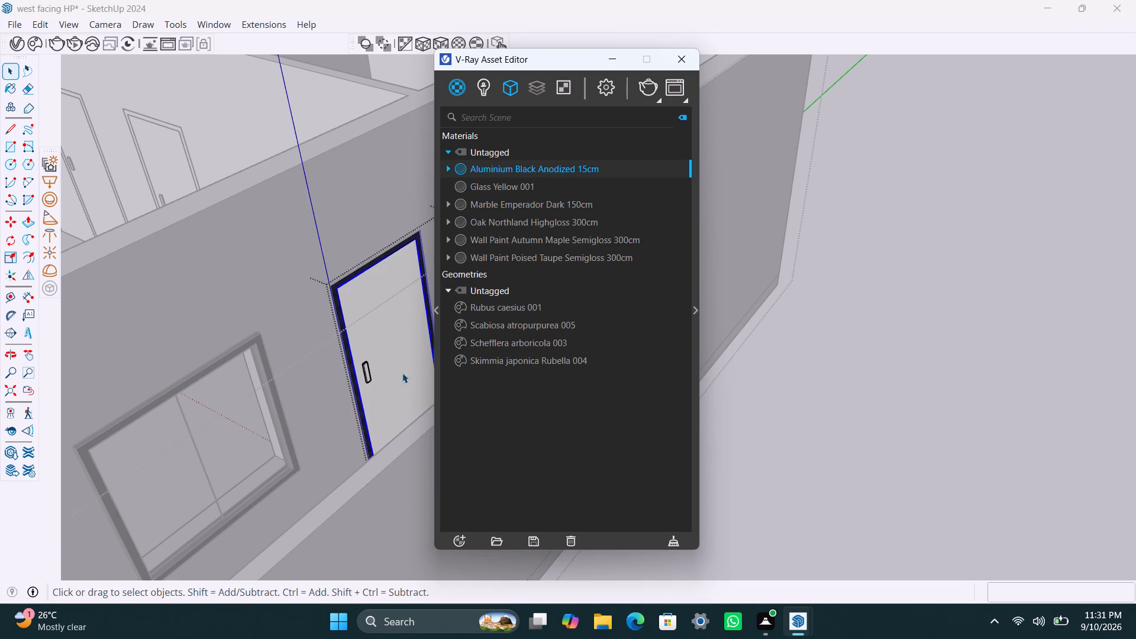
scroll(369, 379, up, 3)
click(441, 50)
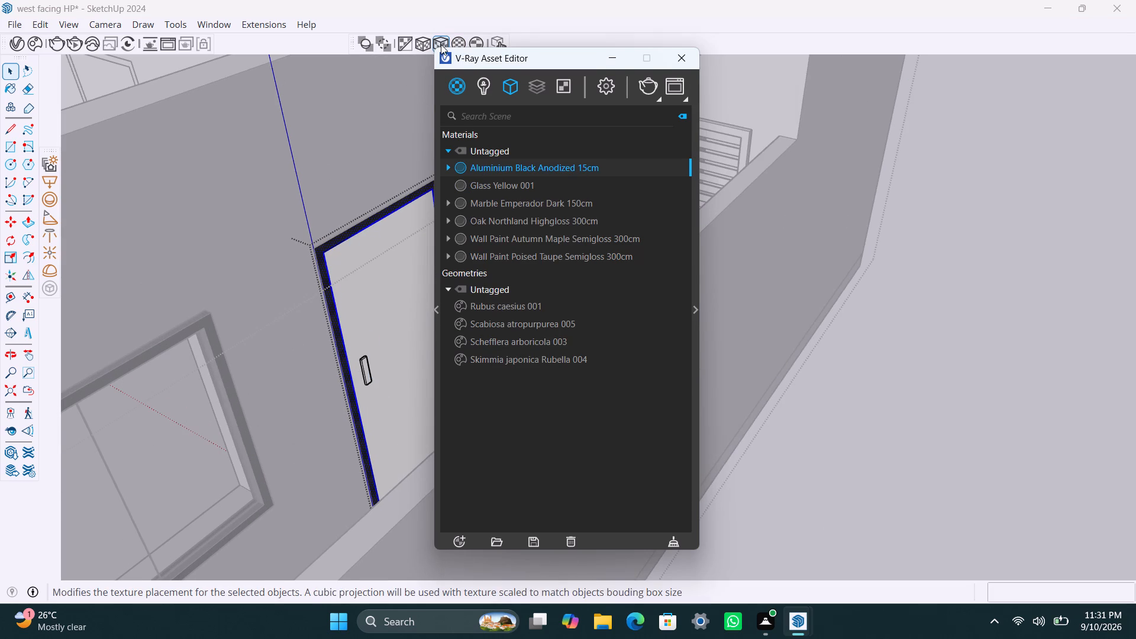
click(441, 44)
Apply Oak Northland Highgloss 300cm to the panel of the outer side wall's door, with cubic projection fitted to its bounding box.
click(398, 325)
double_click(370, 375)
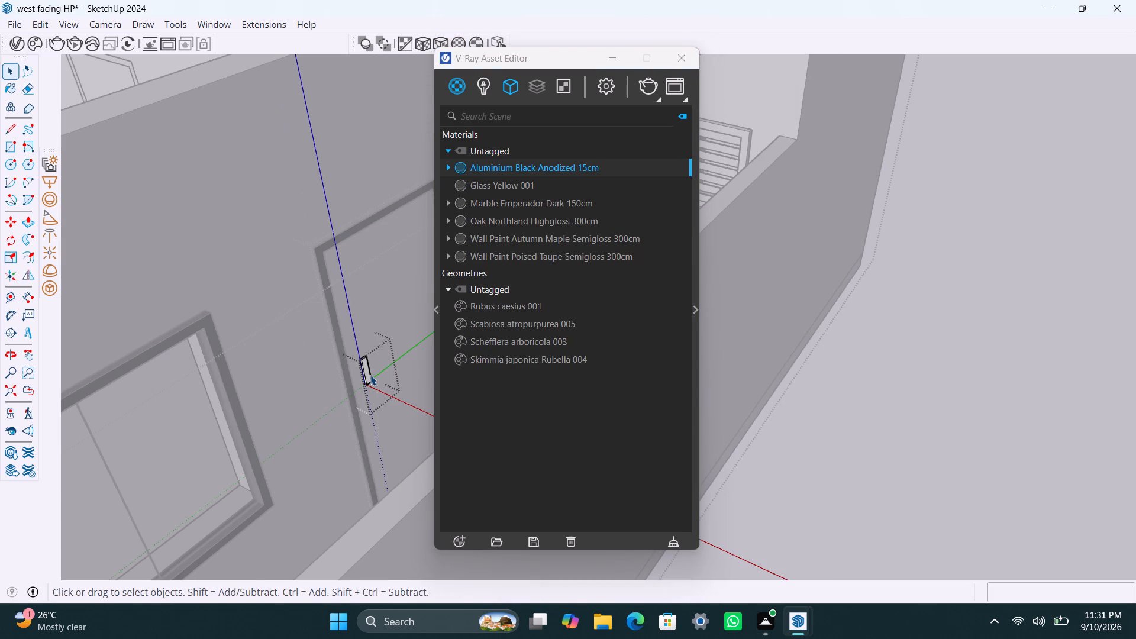
click(370, 375)
click(400, 288)
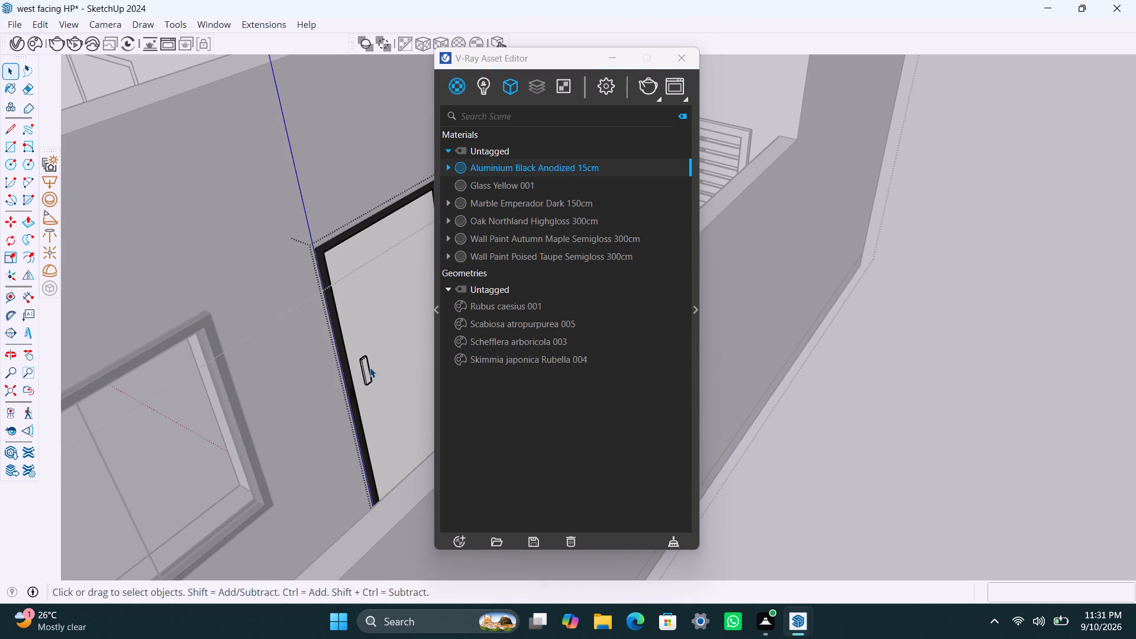
click(389, 292)
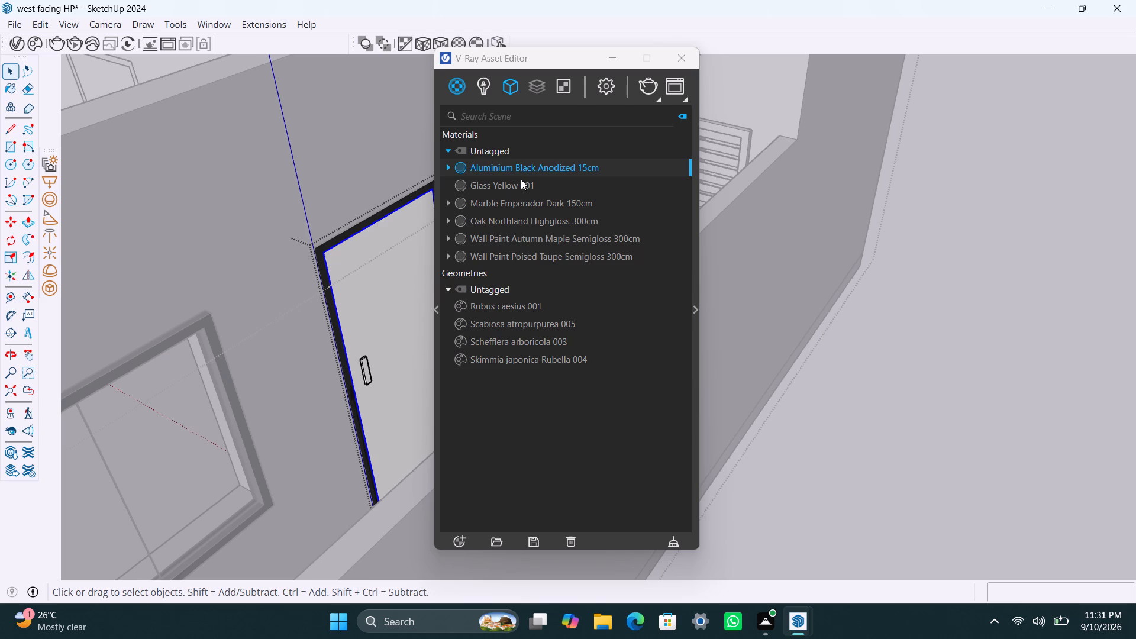
click(525, 225)
right_click(526, 225)
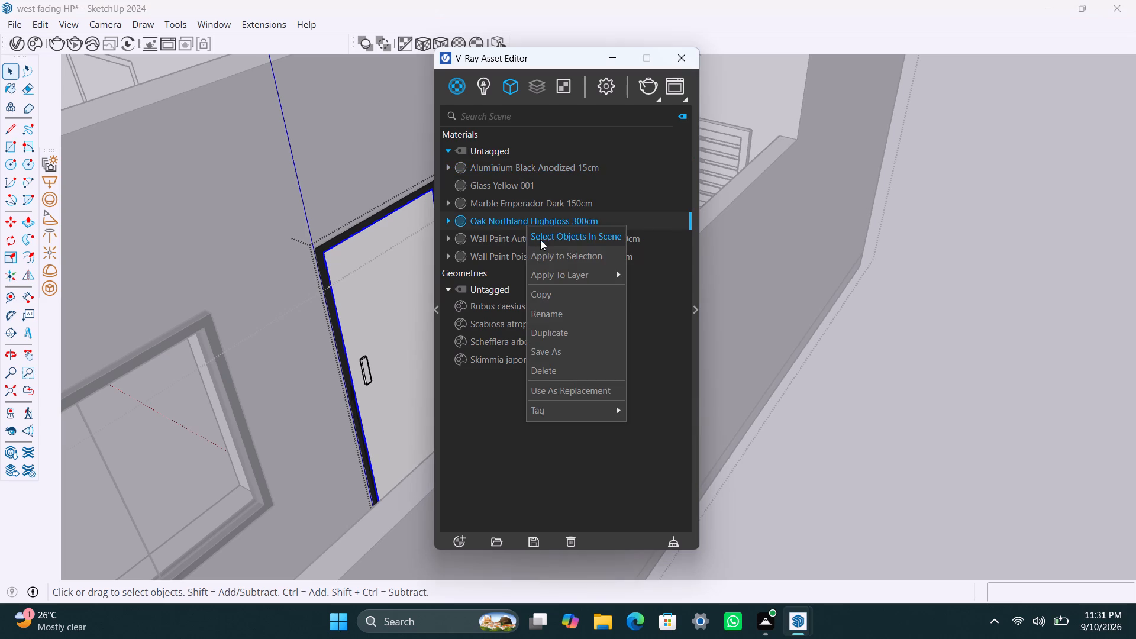
click(543, 253)
click(442, 44)
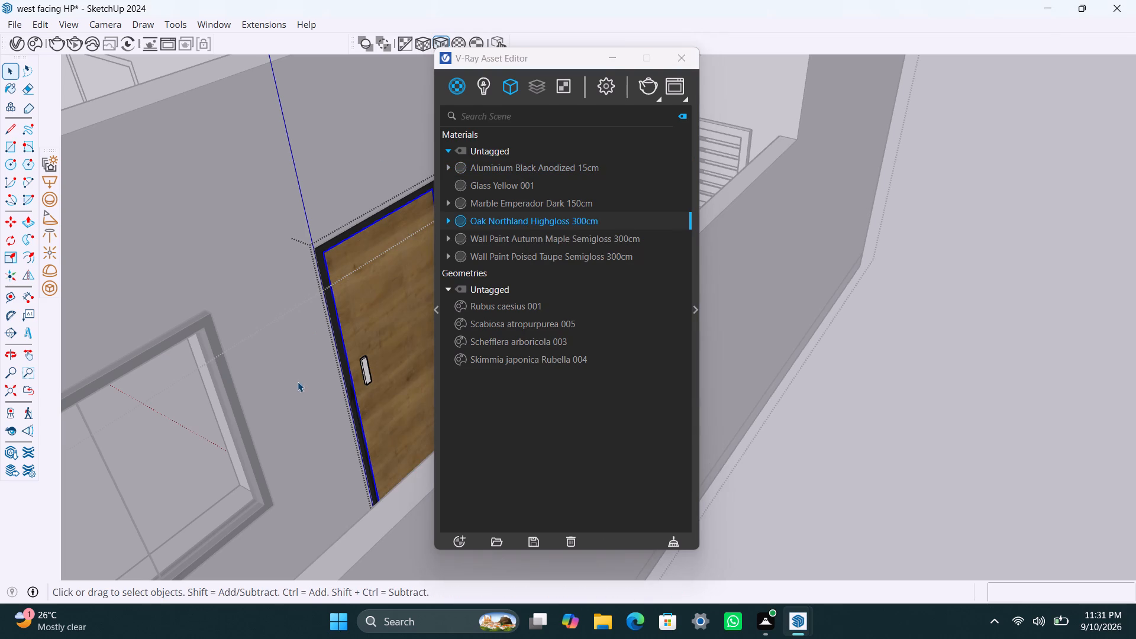
Apply Aluminium Black Anodized 15cm to the handle of the outer side wall's door, with cubic projection fitted to its bounding box.
scroll(346, 405, up, 3)
click(373, 364)
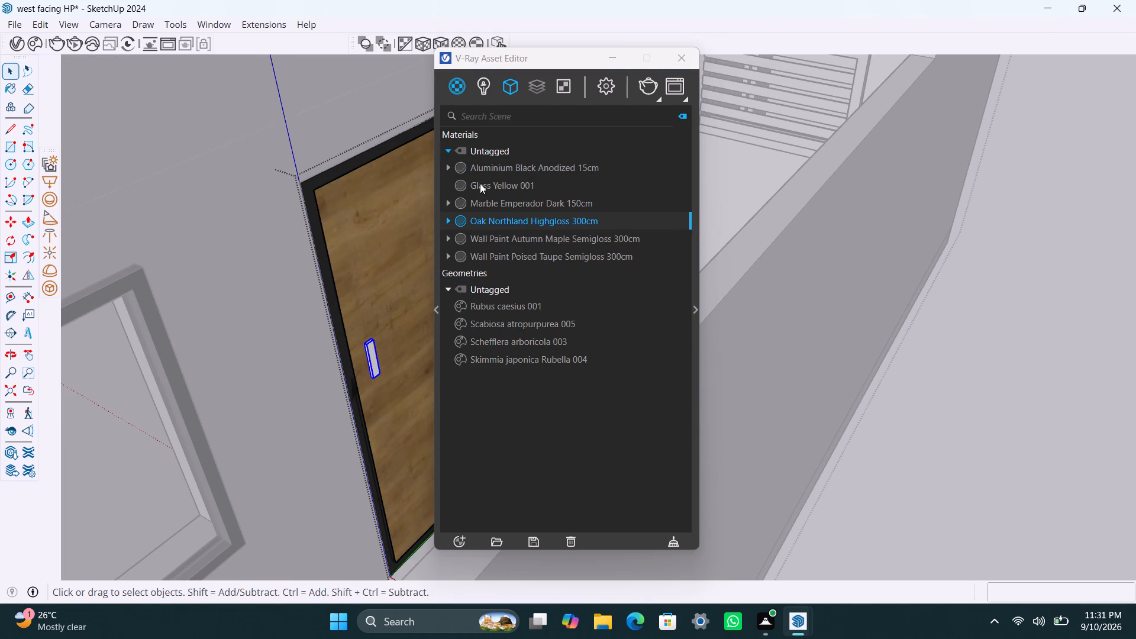
click(482, 183)
click(497, 170)
right_click(498, 170)
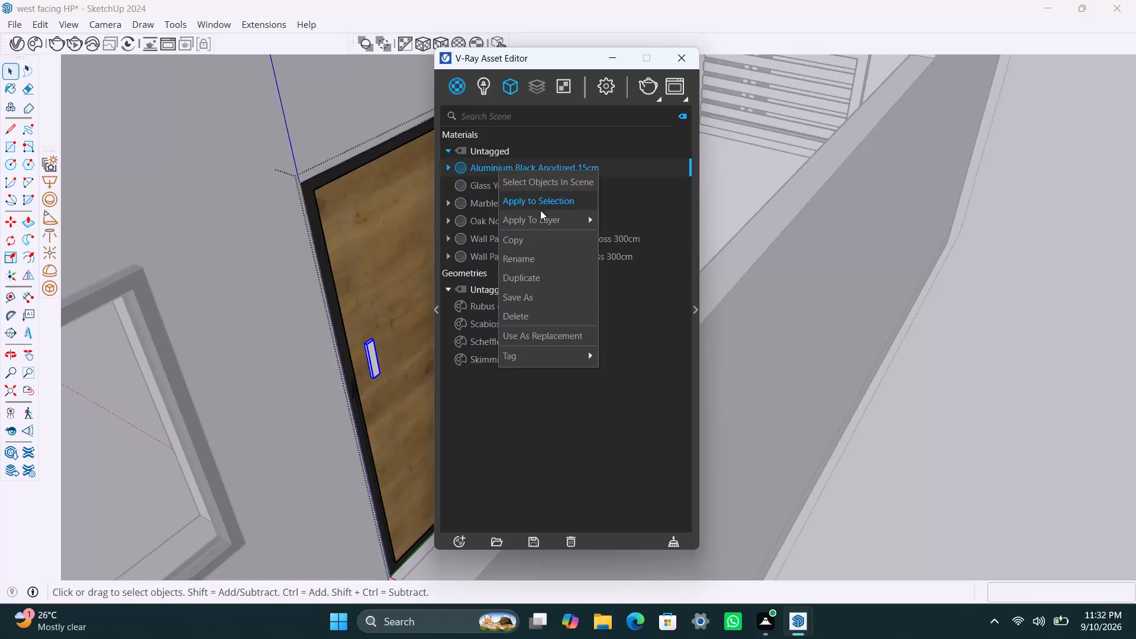
click(542, 198)
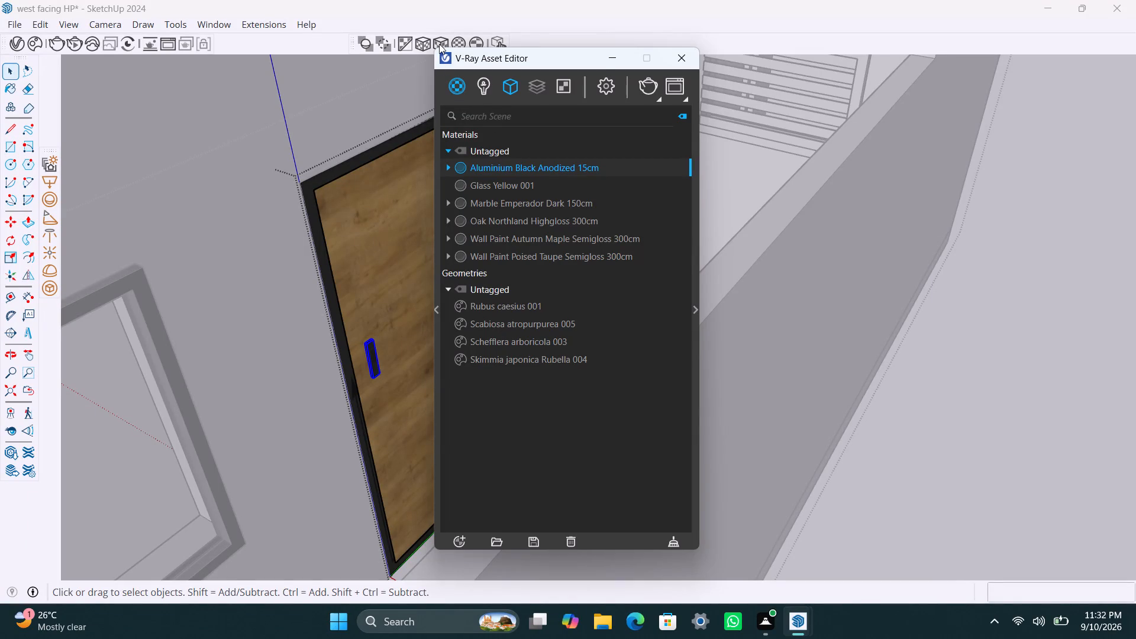
click(439, 43)
Apply Aluminium Black Anodized 15cm to the frame of the louvred ventilator beyond the outer side wall's door, with cubic projection fitted to its bounding box.
scroll(296, 479, down, 15)
scroll(360, 418, down, 4)
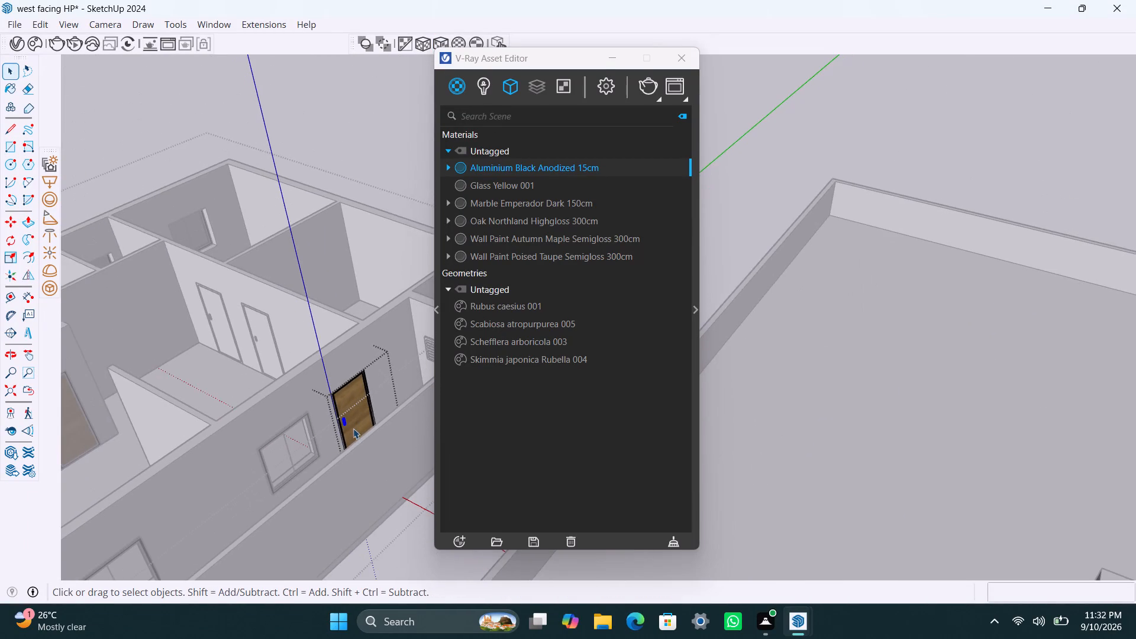
shift+middle_drag(354, 431, 227, 498)
key(space)
double_click(316, 401)
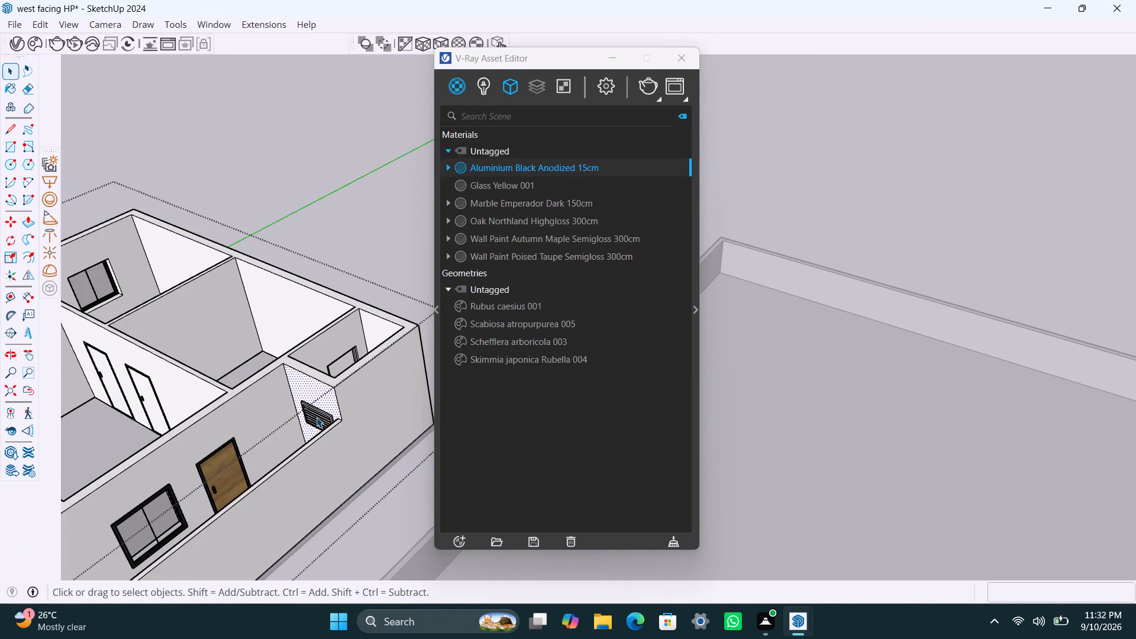
scroll(319, 416, up, 11)
double_click(321, 406)
click(321, 406)
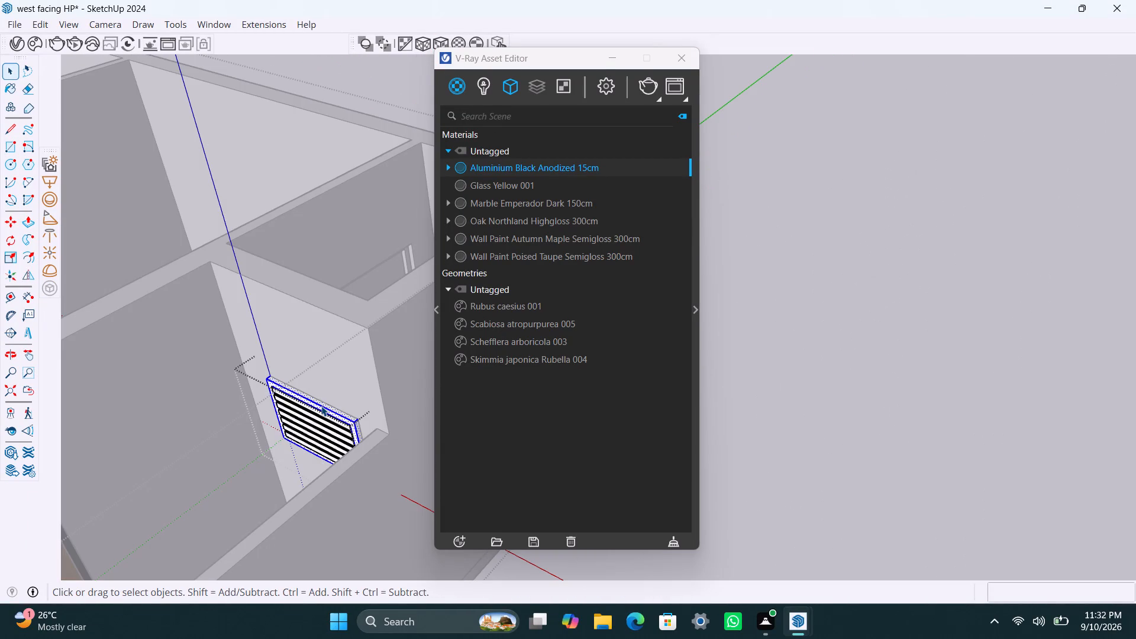
right_click(523, 164)
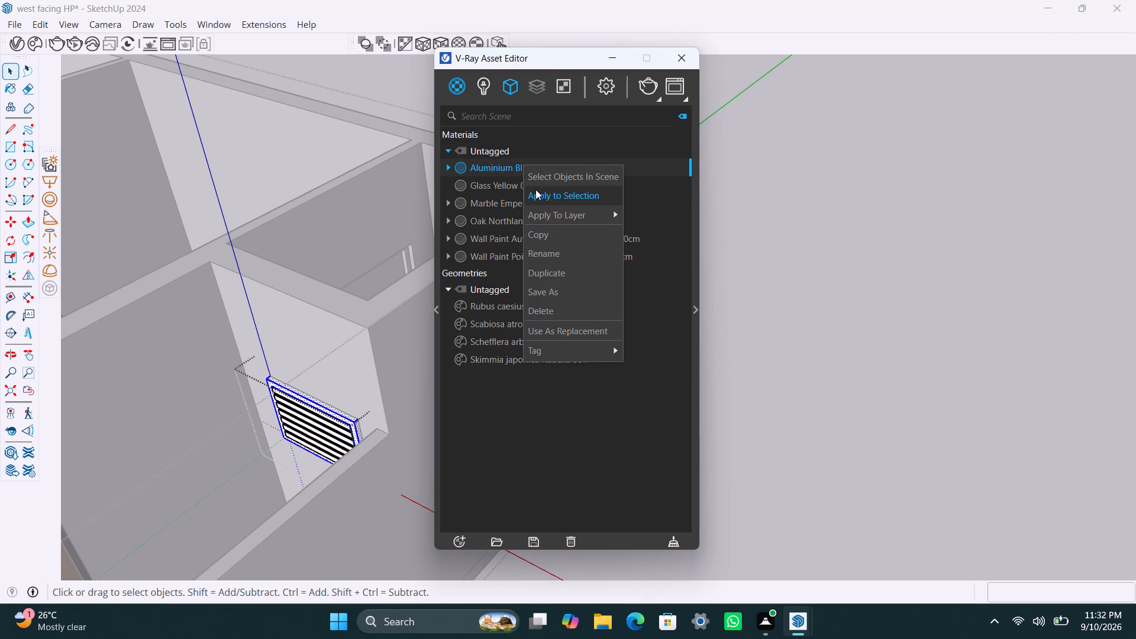
click(535, 189)
drag(443, 41, 441, 48)
Apply Glass Yellow 001 to all the louvre slats of the same ventilator together and exit its group.
scroll(507, 329, up, 2)
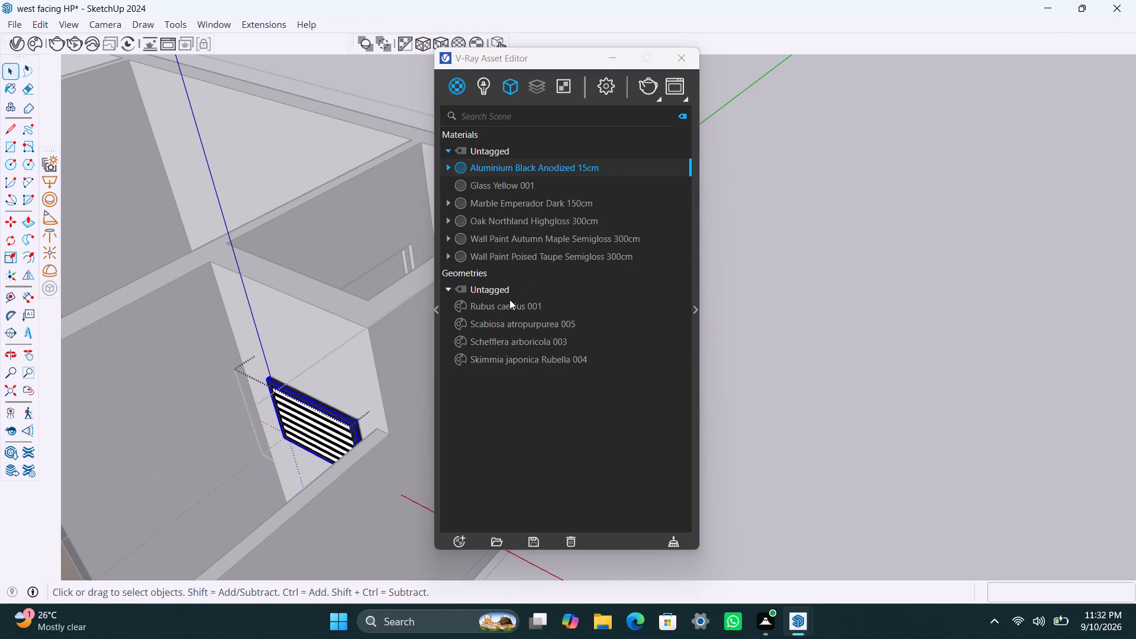
scroll(356, 466, up, 4)
middle_drag(337, 459, 373, 417)
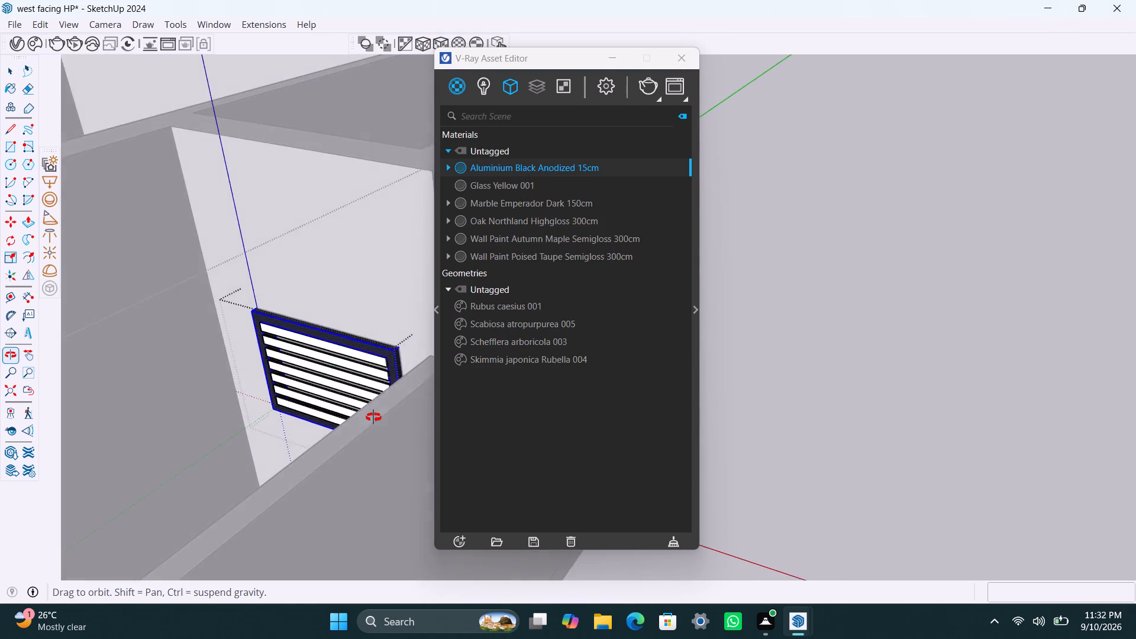
middle_drag(373, 417, 385, 422)
scroll(369, 402, up, 2)
click(357, 362)
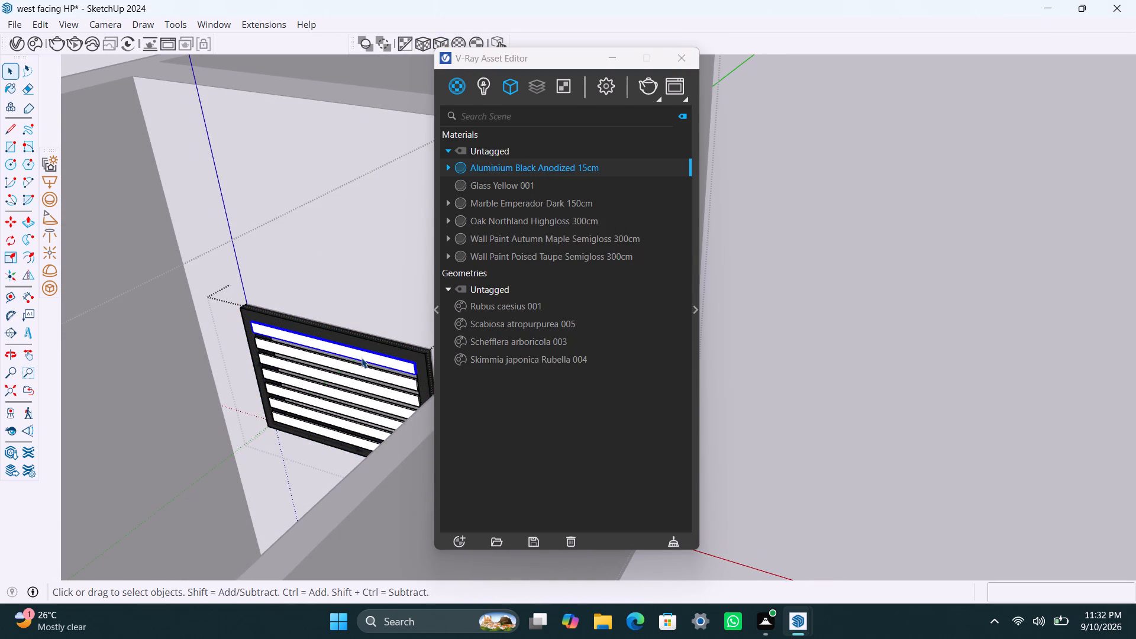
shift+click(362, 376)
shift+click(370, 392)
shift+click(373, 407)
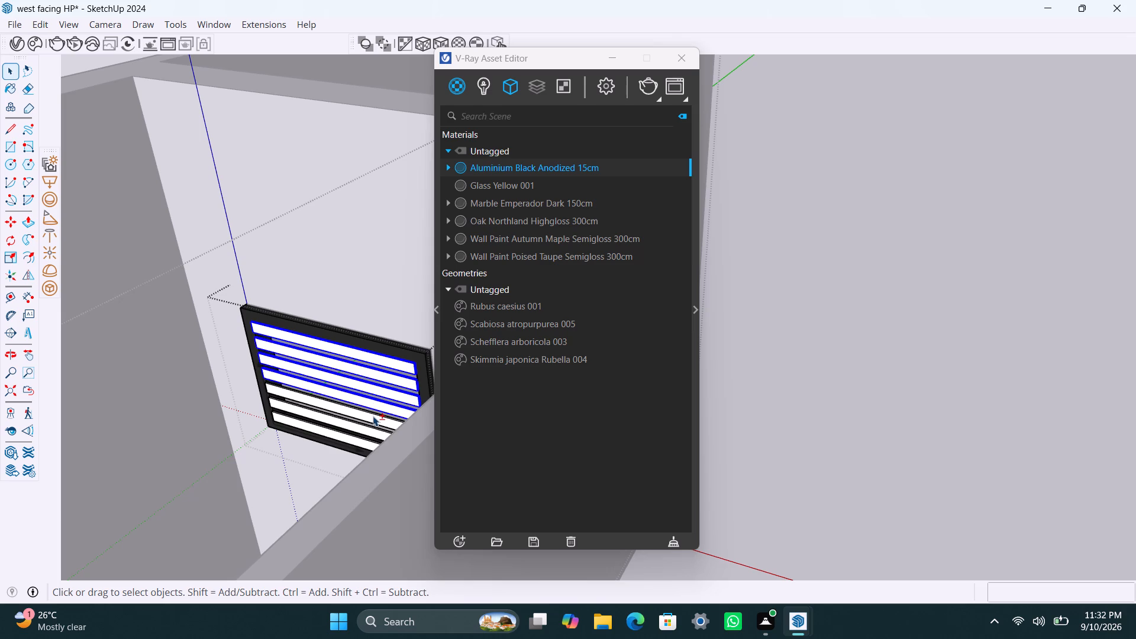
shift+click(374, 416)
shift+click(372, 428)
shift+click(360, 446)
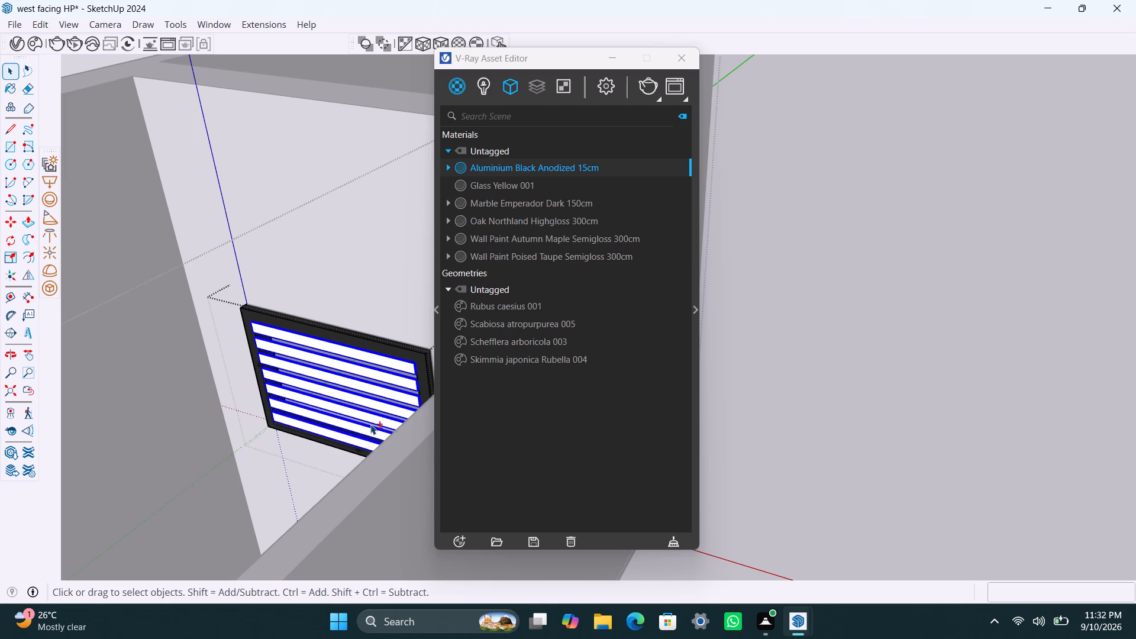
click(504, 191)
right_click(504, 191)
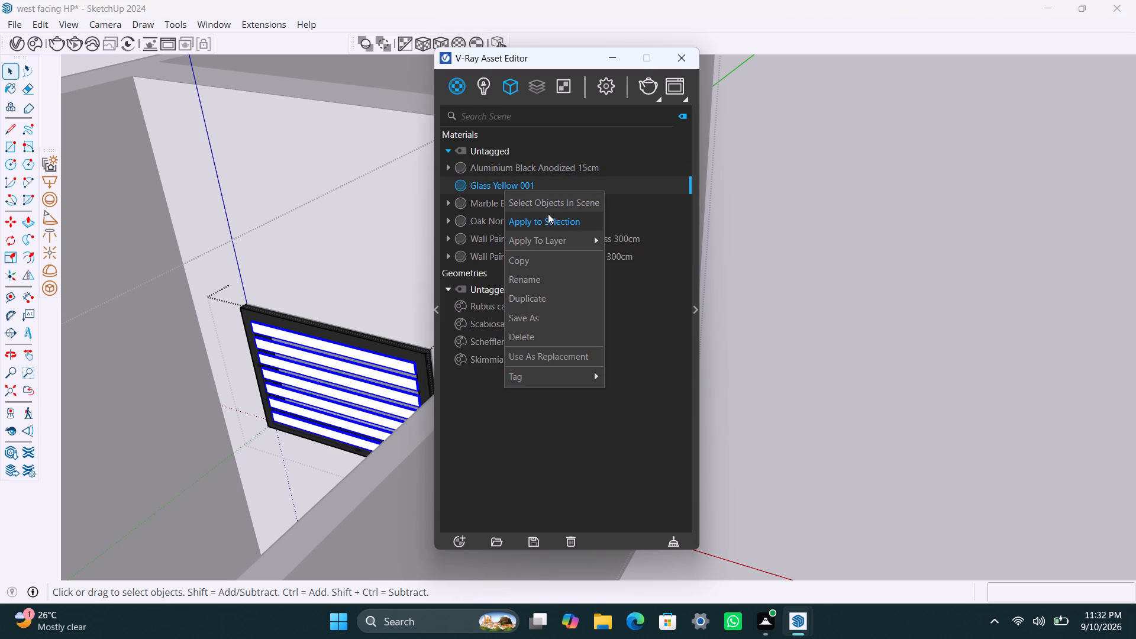
click(548, 218)
scroll(122, 365, down, 20)
scroll(122, 365, down, 4)
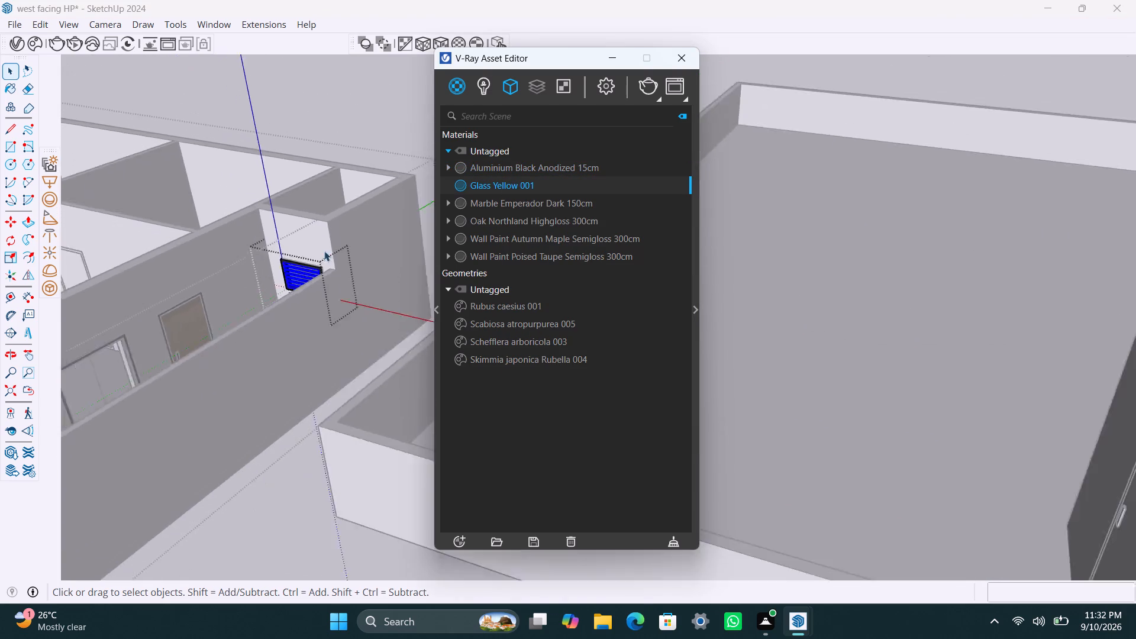
scroll(254, 224, down, 5)
middle_drag(211, 248, 272, 351)
triple_click(331, 182)
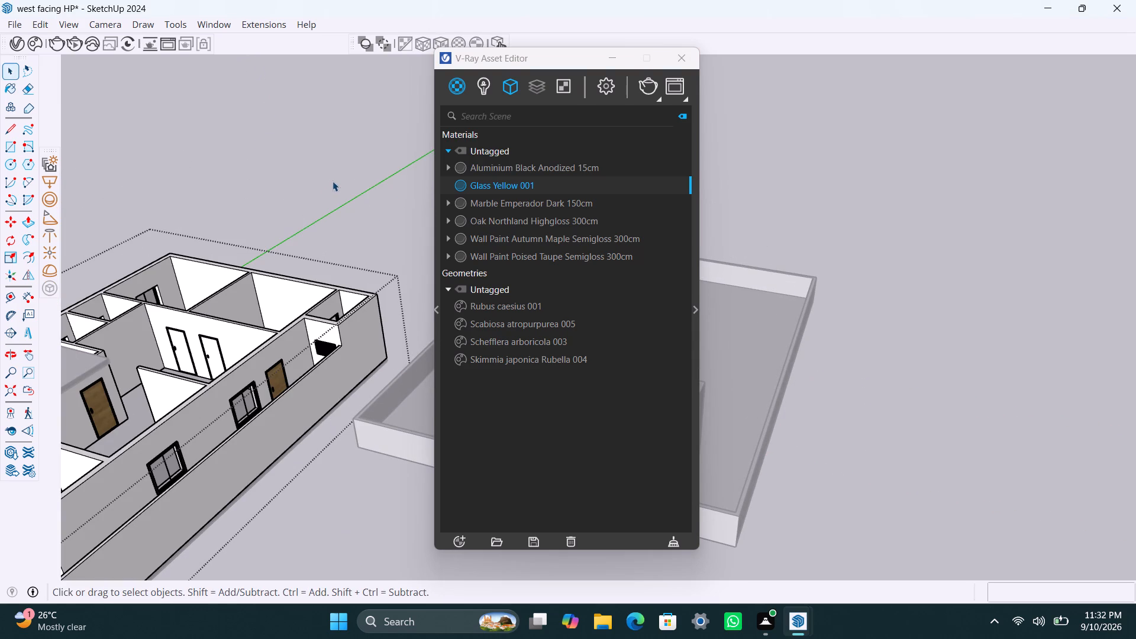
Apply Aluminium Black Anodized 15cm to the frame of the left-hand of the two adjacent interior doors, with cubic projection fitted to its bounding box.
scroll(31, 505, up, 3)
scroll(151, 360, up, 4)
middle_drag(170, 390, 273, 401)
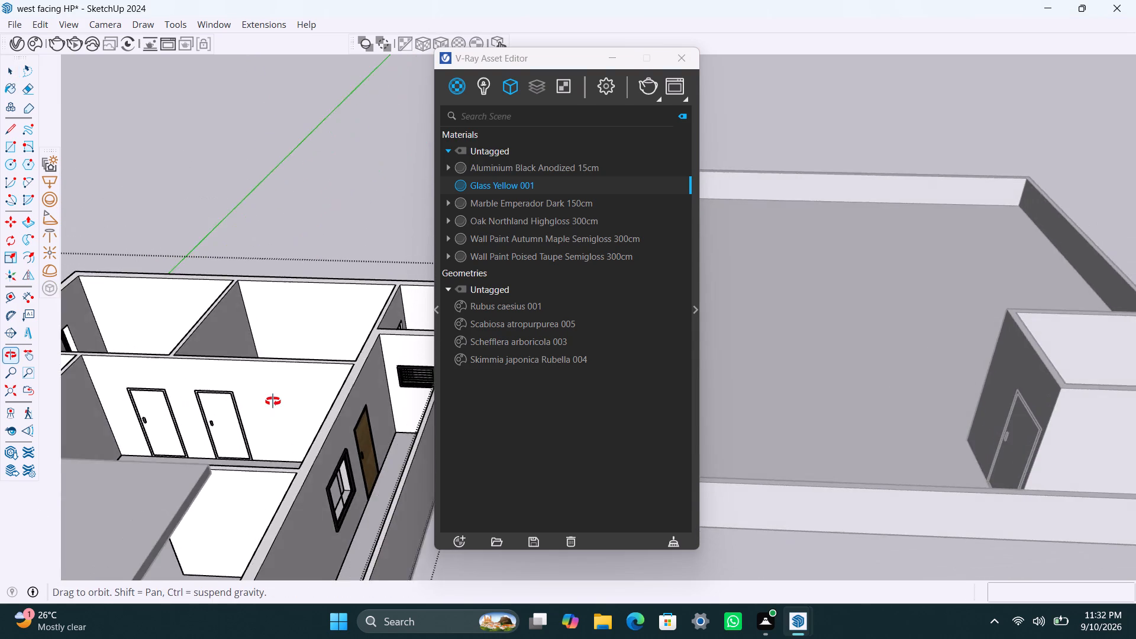
middle_drag(273, 401, 273, 403)
scroll(257, 417, down, 3)
shift+middle_drag(253, 428, 302, 439)
scroll(202, 452, up, 4)
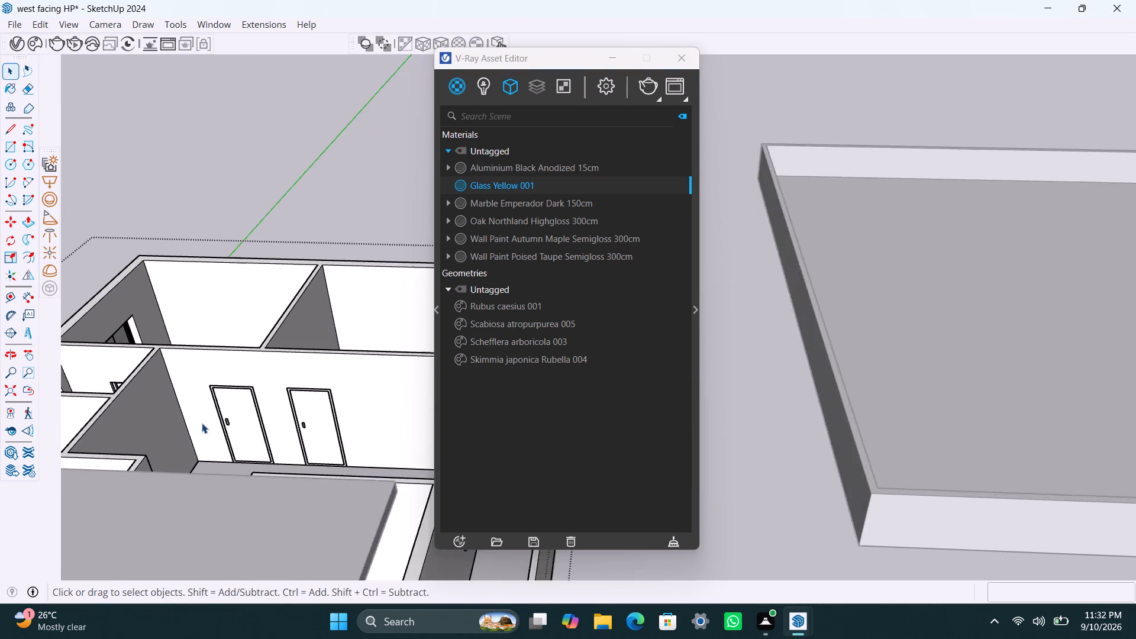
scroll(202, 423, up, 17)
triple_click(236, 334)
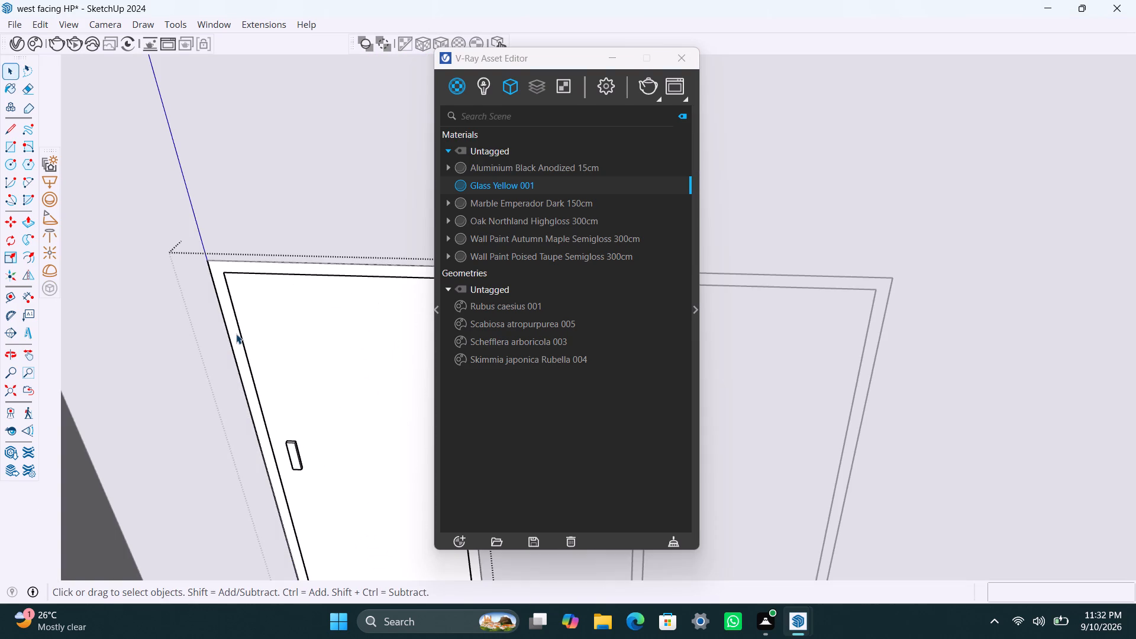
click(535, 162)
right_click(538, 163)
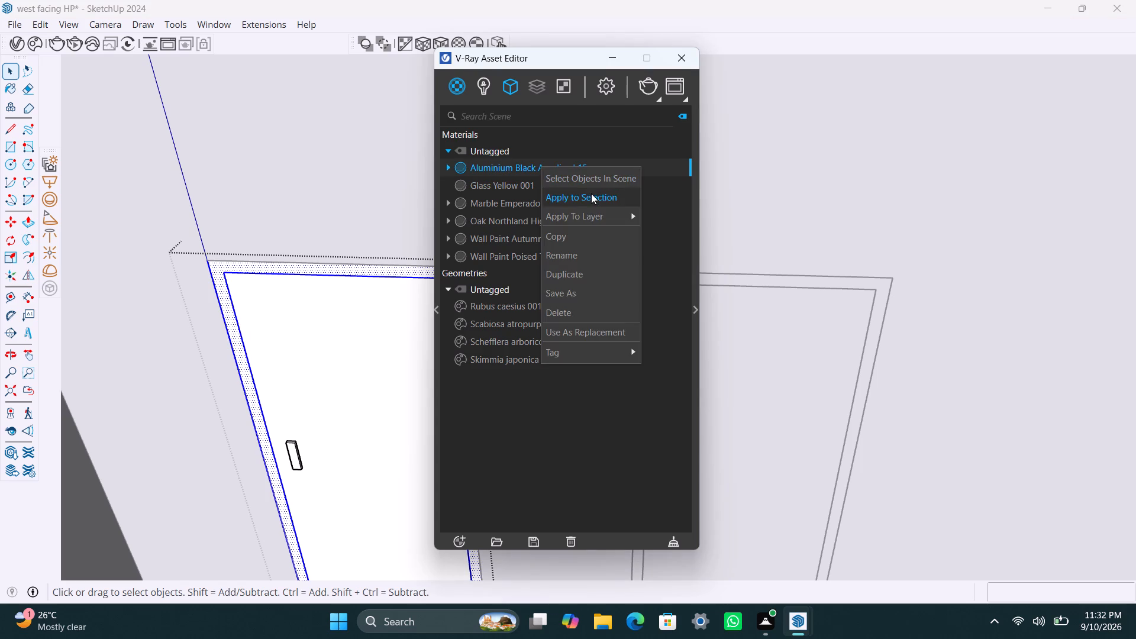
click(591, 193)
click(450, 39)
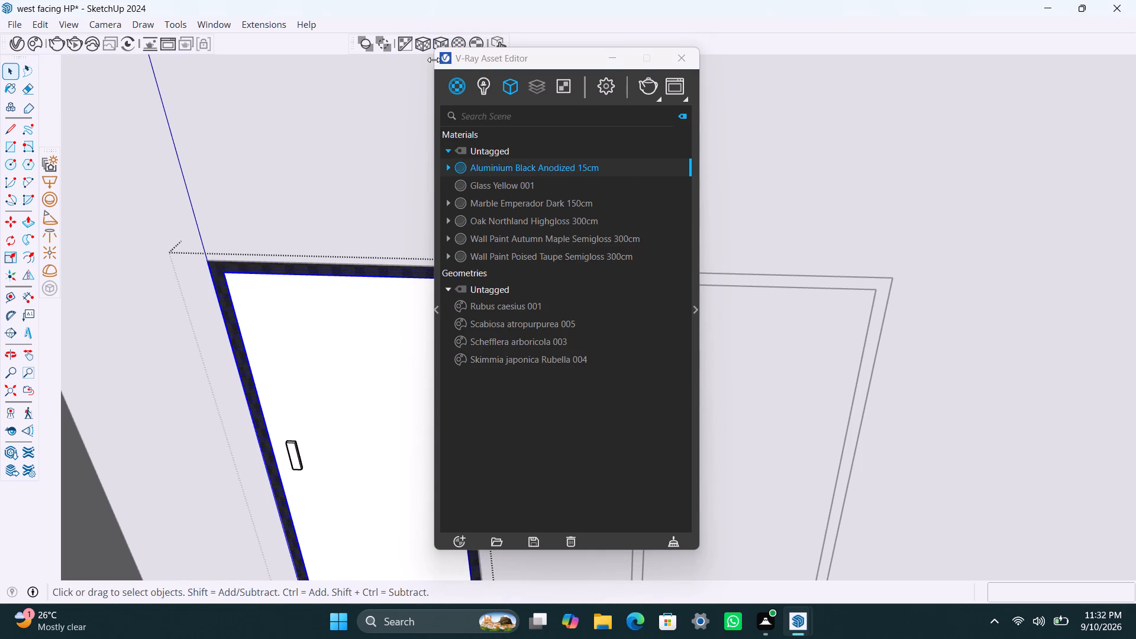
click(438, 40)
Apply Oak Northland Highgloss 300cm to the same interior door's panel, with cubic projection fitted to its bounding box.
click(321, 401)
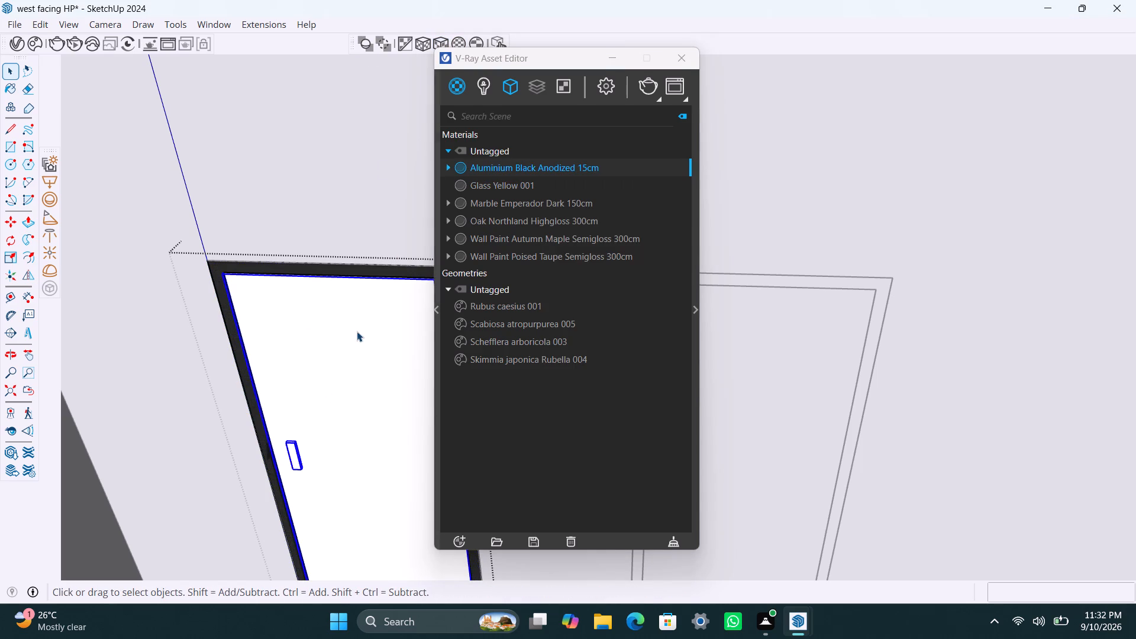
triple_click(357, 331)
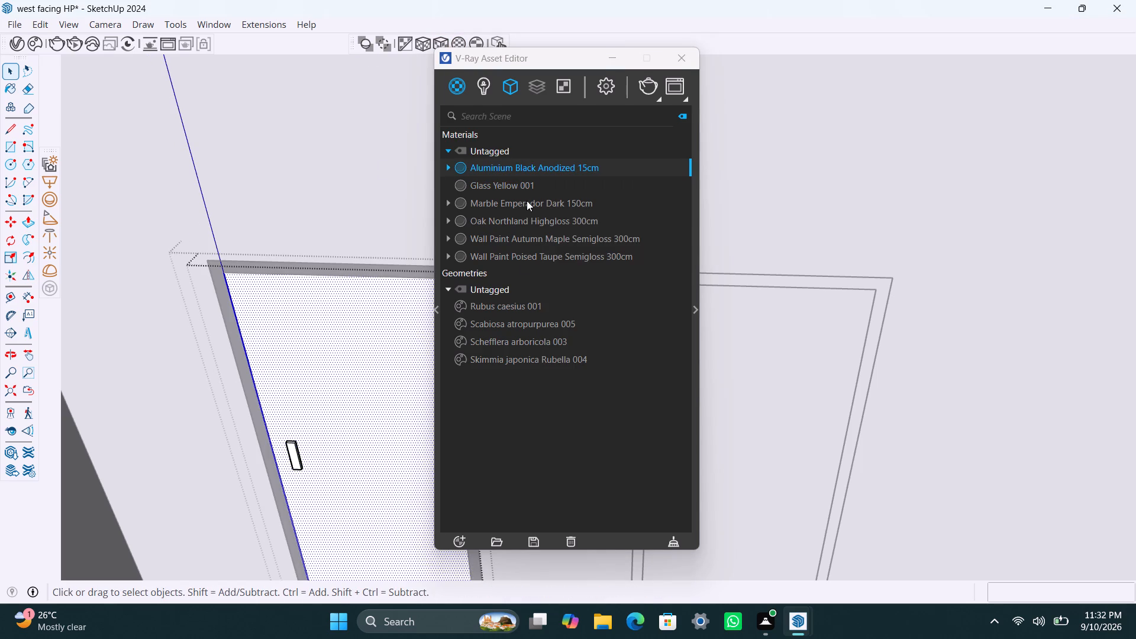
click(520, 217)
right_click(520, 217)
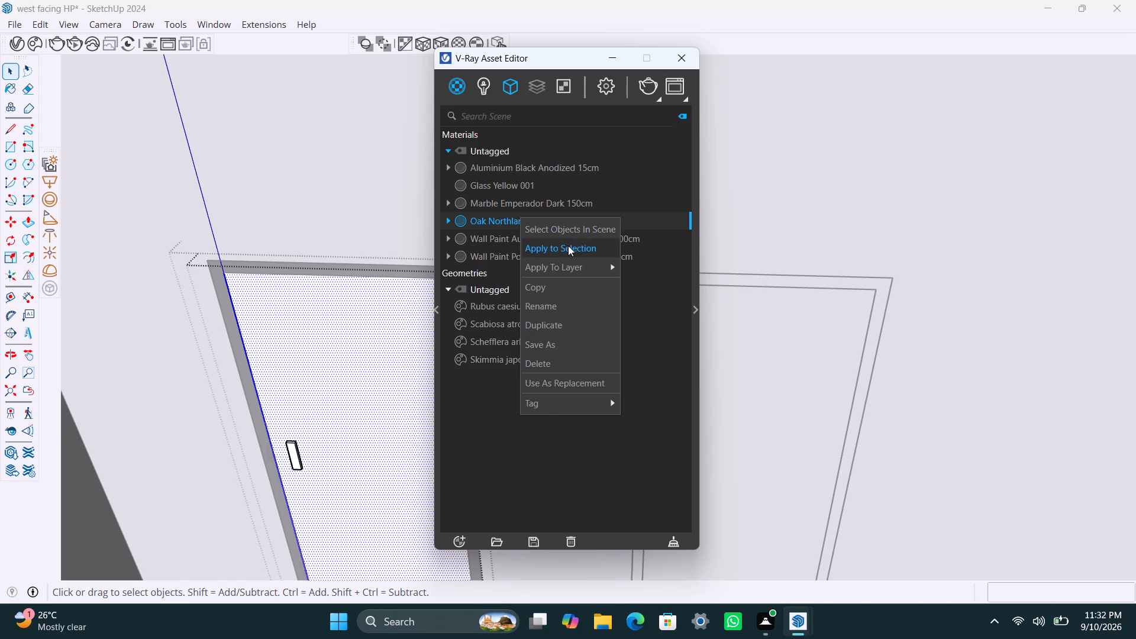
click(568, 246)
click(437, 45)
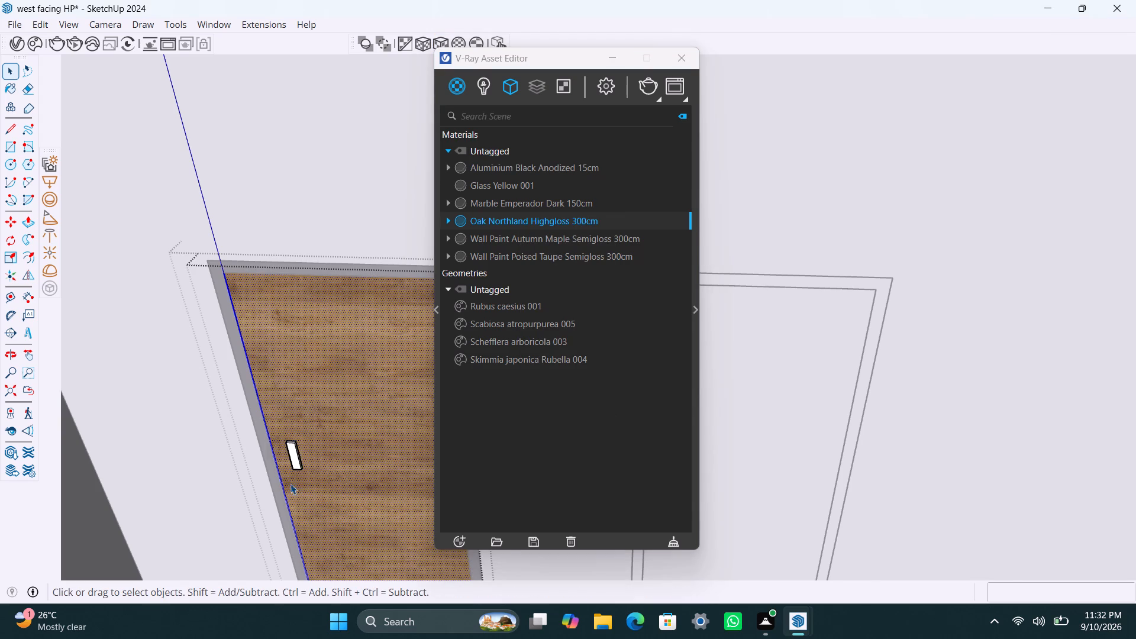
Apply Aluminium Black Anodized 15cm to the same interior door's handle and exit the door group.
scroll(286, 486, up, 3)
click(315, 446)
click(304, 458)
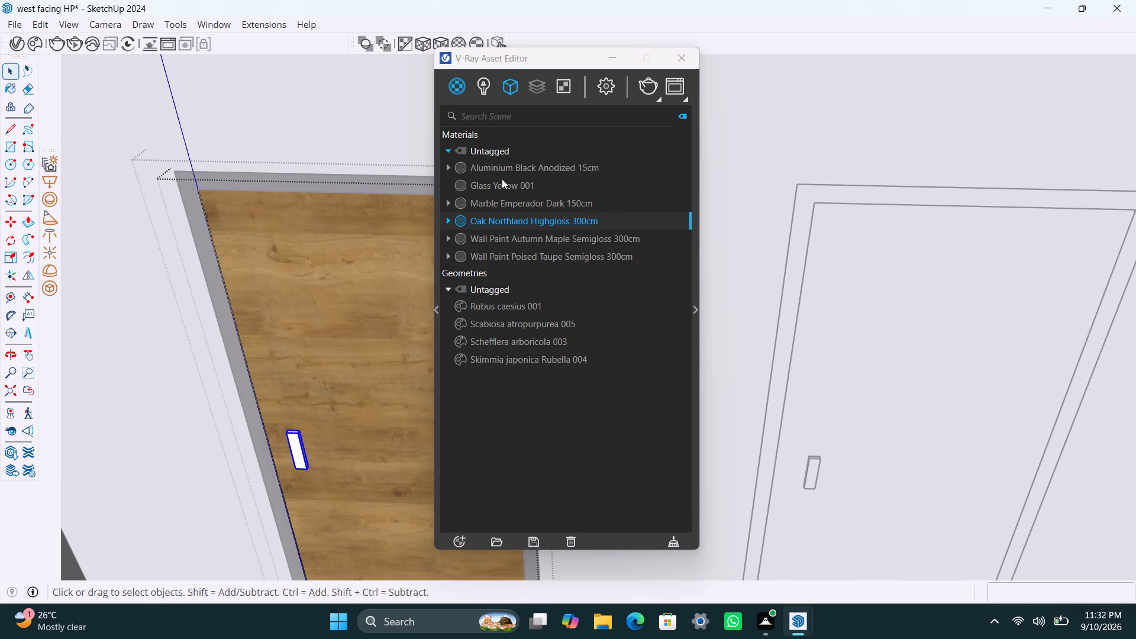
click(501, 169)
right_click(501, 168)
click(519, 192)
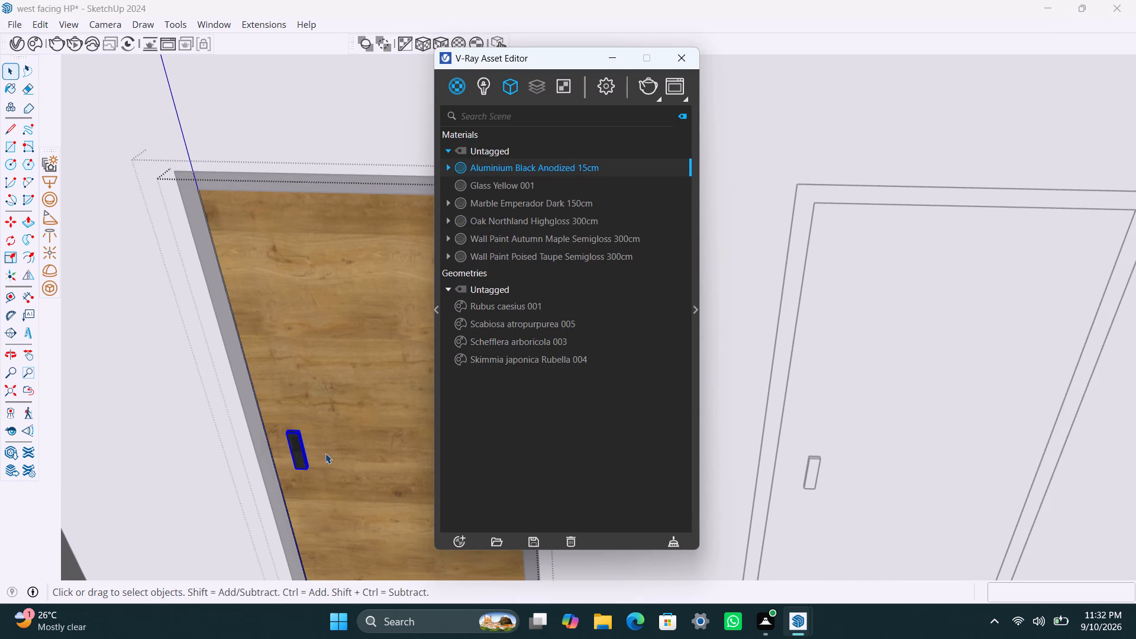
click(447, 38)
click(327, 33)
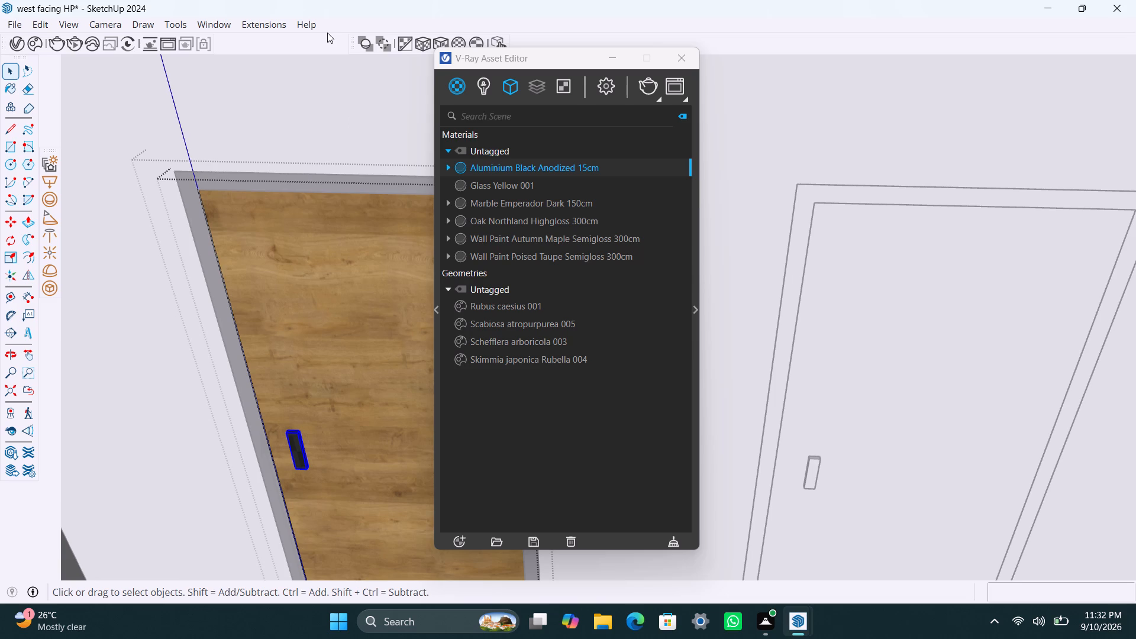
double_click(340, 104)
Apply Aluminium Black Anodized 15cm to the frame of the right-hand of the two adjacent interior doors, with cubic projection fitted to its bounding box.
scroll(335, 242, down, 19)
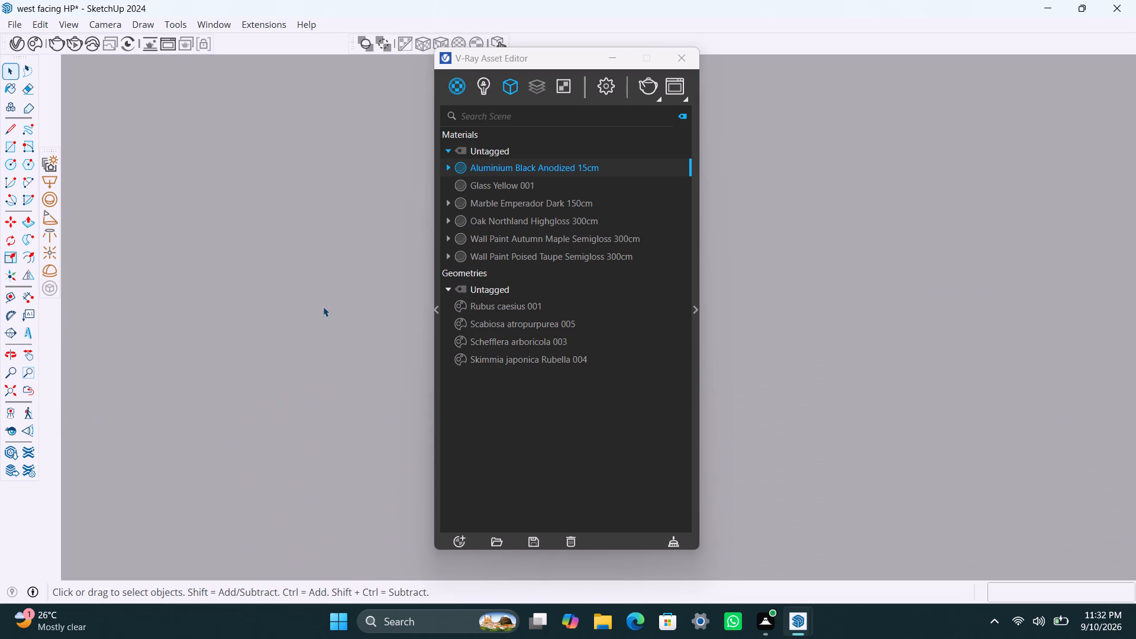
click(8, 383)
scroll(251, 249, down, 2)
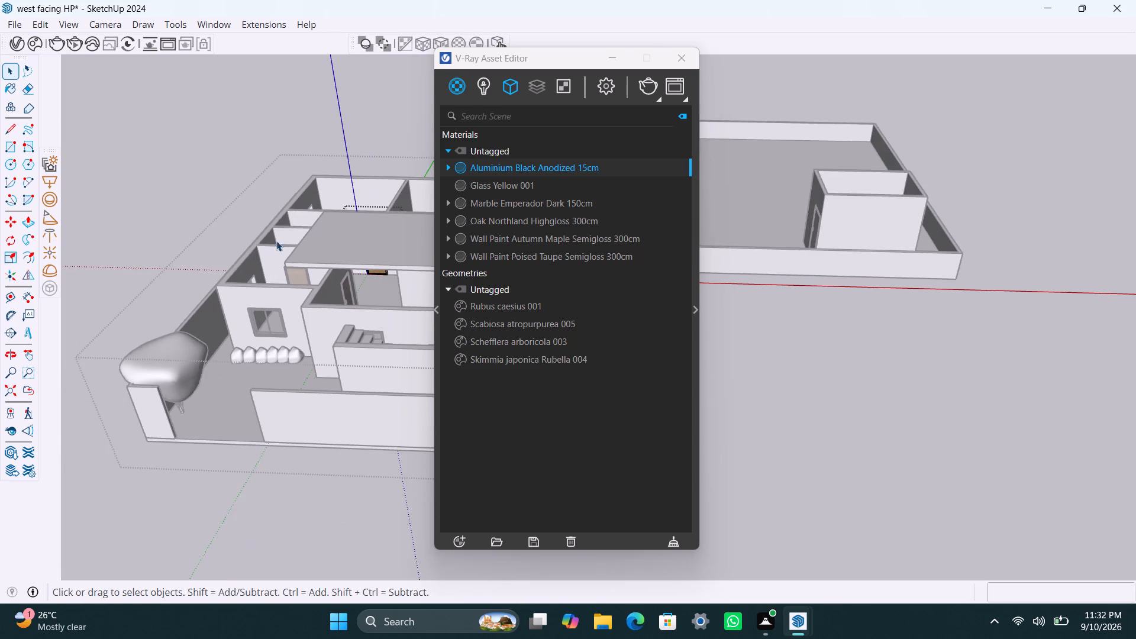
shift+middle_drag(282, 241, 220, 480)
scroll(304, 504, up, 6)
double_click(370, 461)
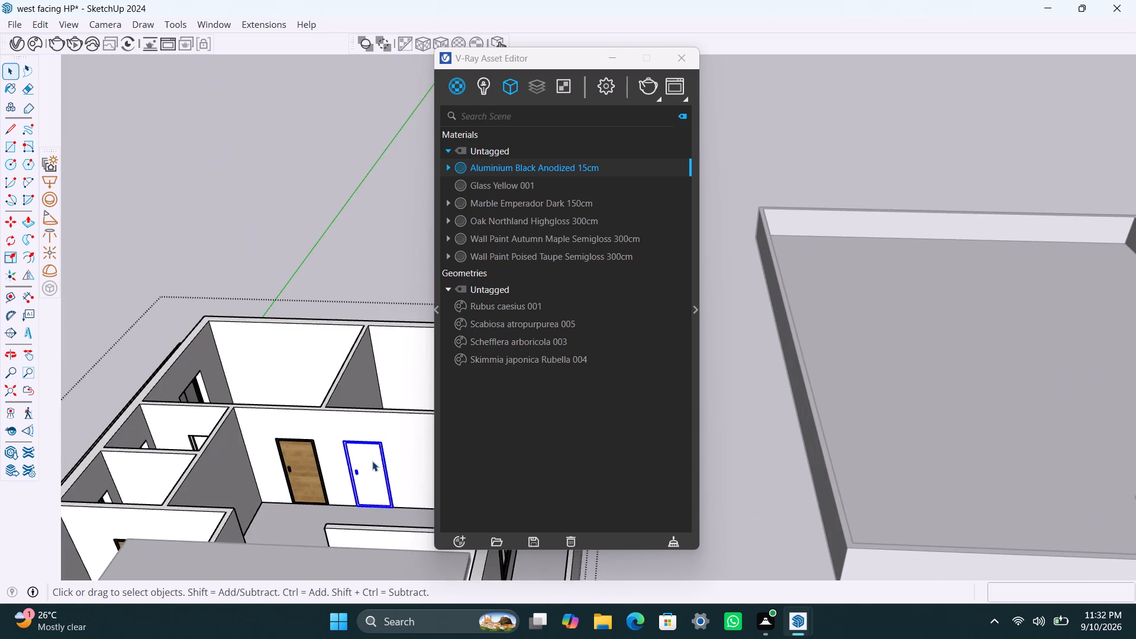
scroll(368, 463, up, 15)
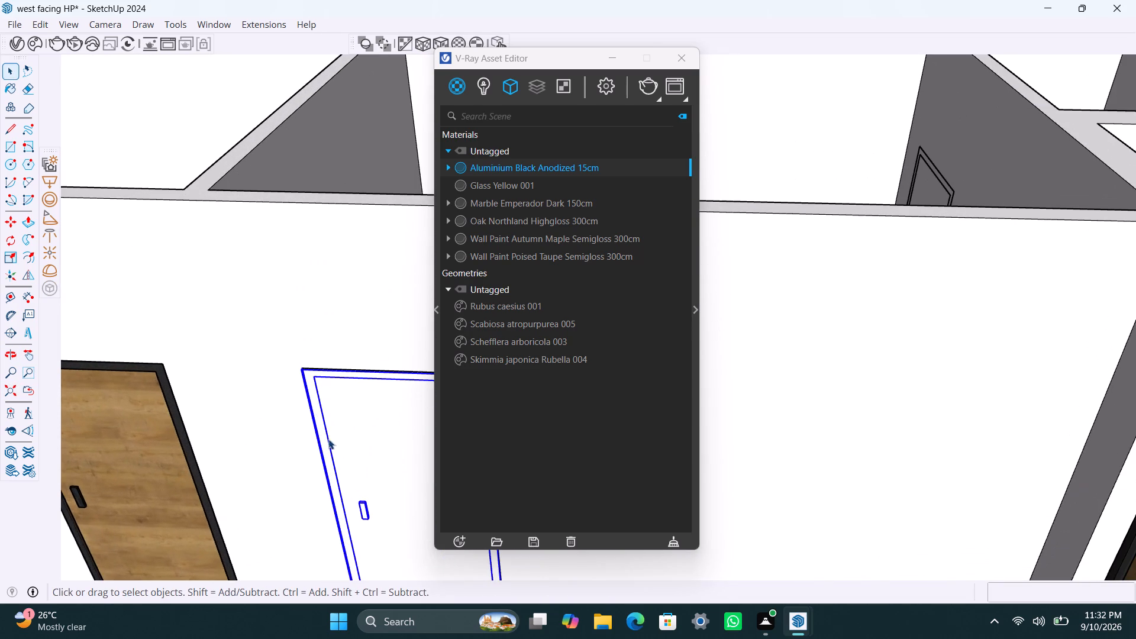
triple_click(320, 424)
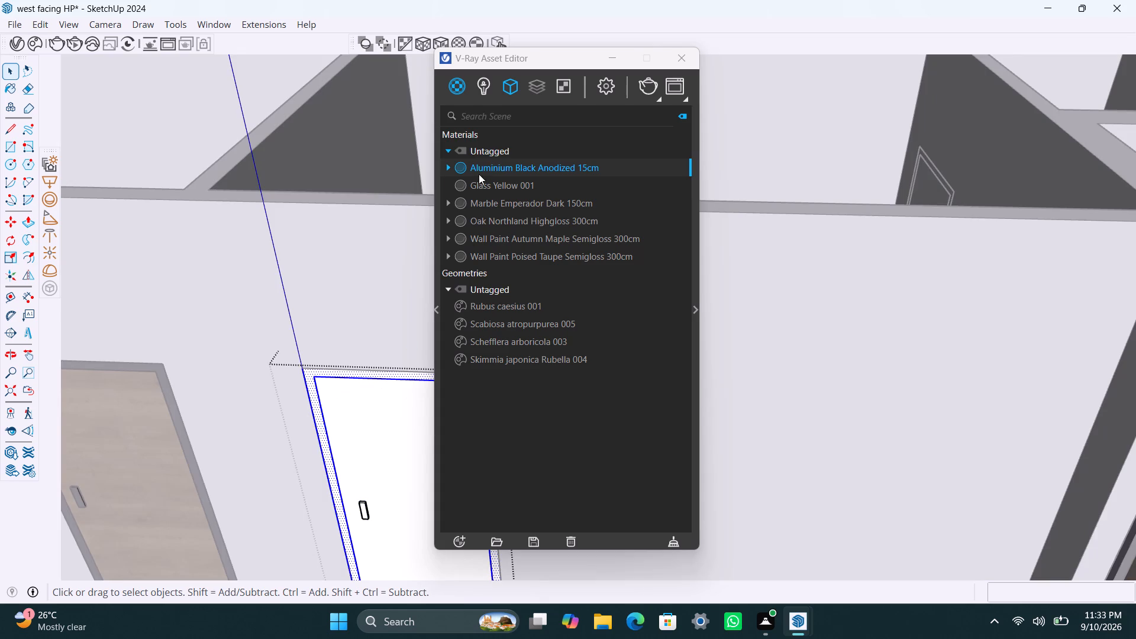
right_click(486, 168)
click(503, 193)
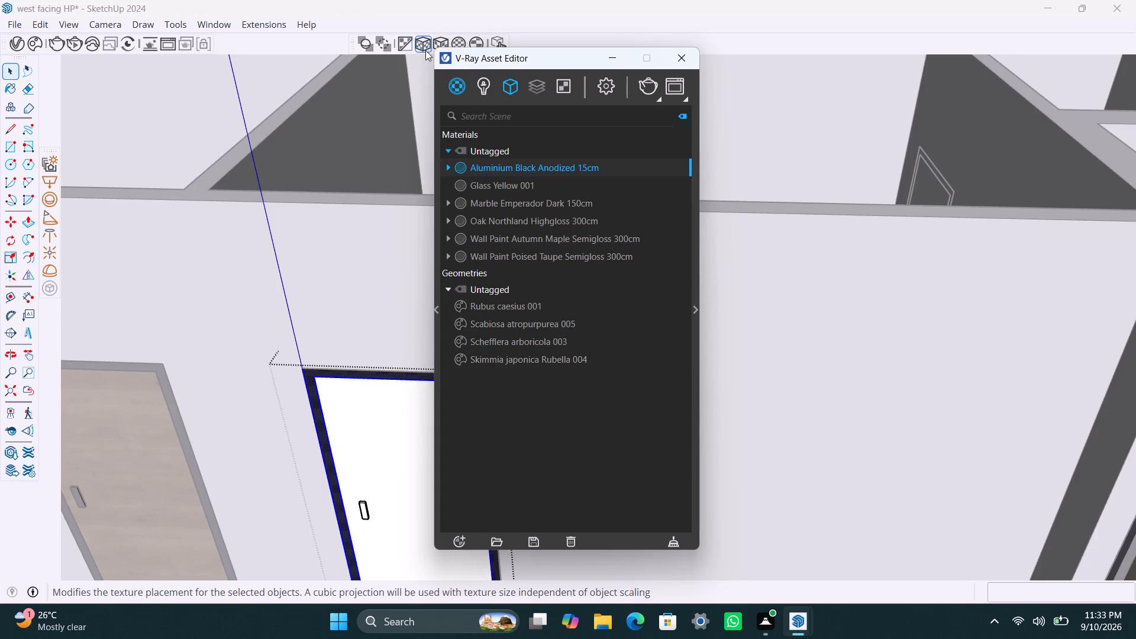
click(437, 40)
Apply Oak Northland Highgloss 300cm to the same right-hand door's panel, with cubic projection fitted to its bounding box.
scroll(495, 237, up, 2)
double_click(357, 433)
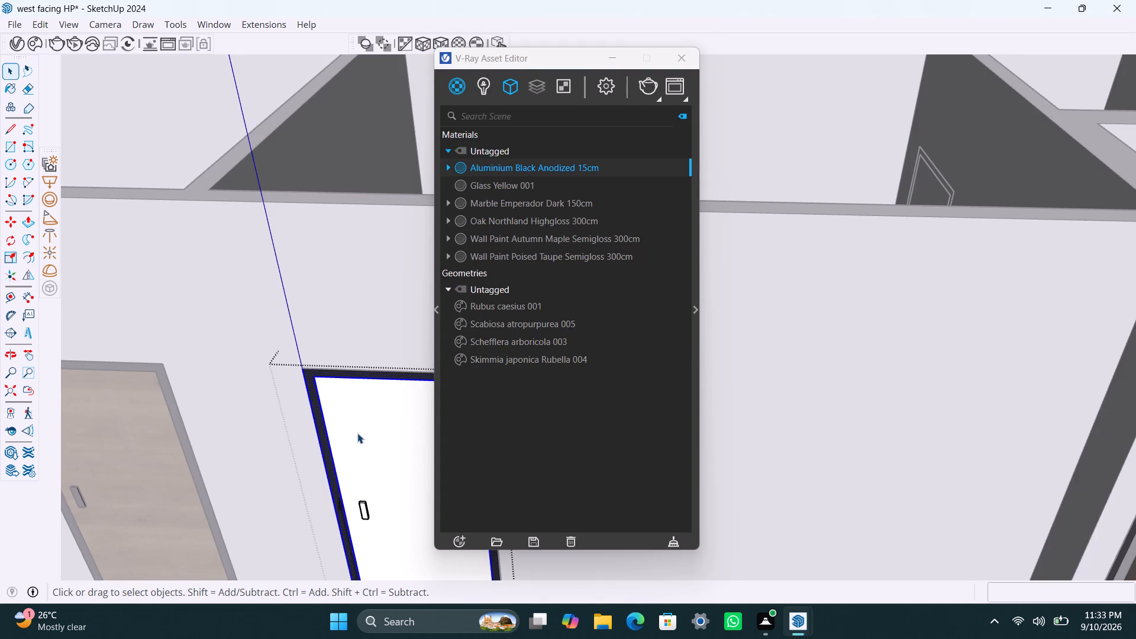
click(357, 434)
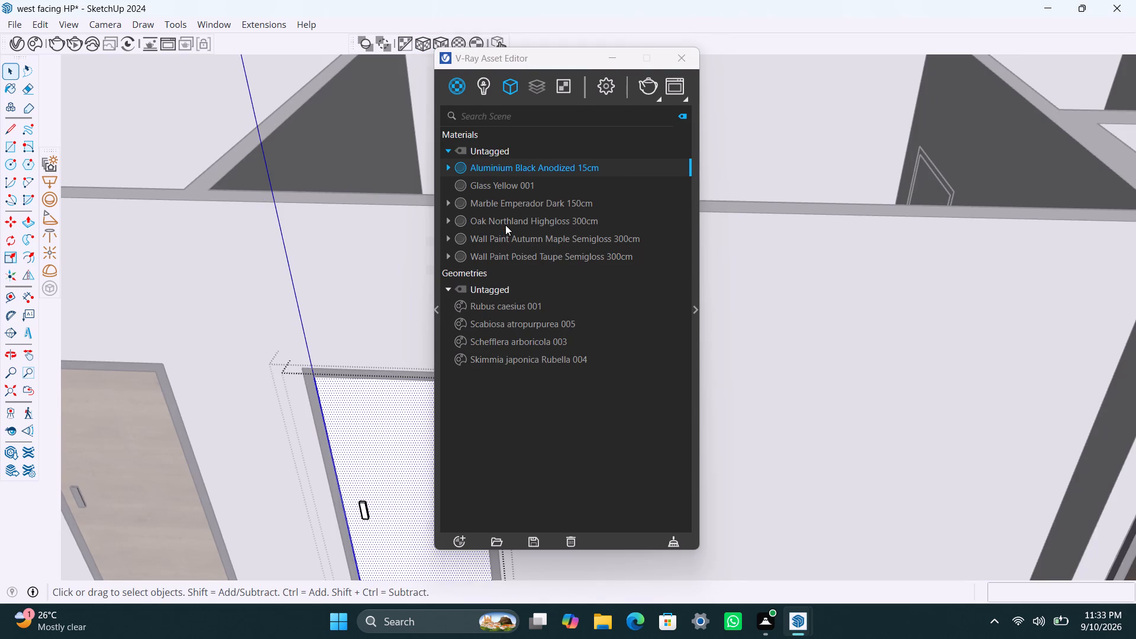
click(505, 225)
right_click(505, 224)
click(587, 257)
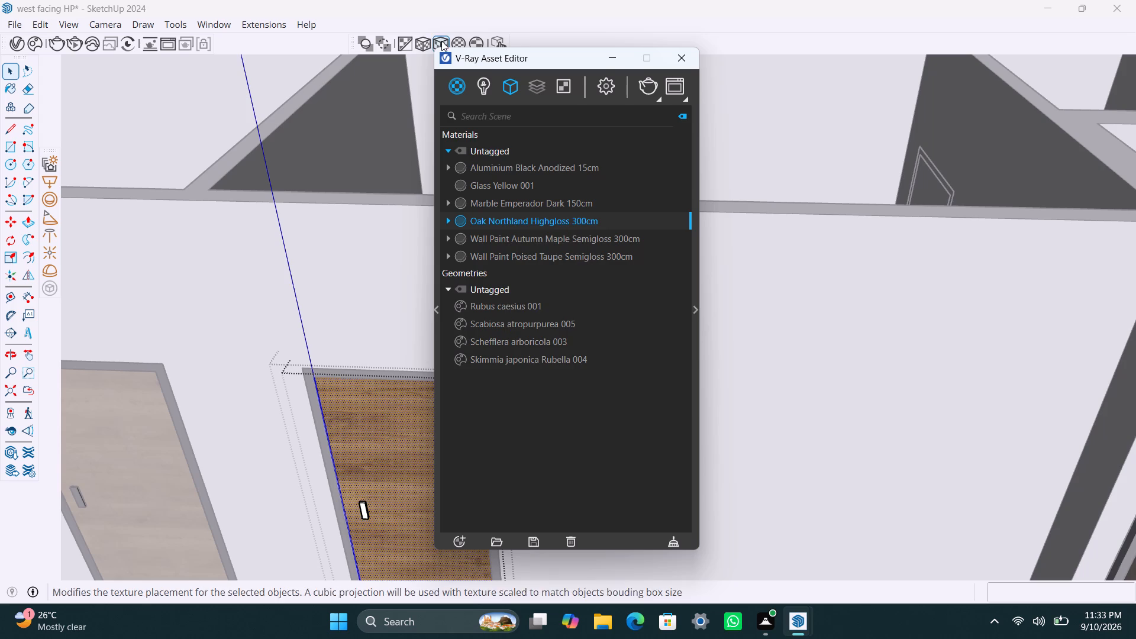
click(441, 41)
Apply Aluminium Black Anodized 15cm to the same door's handle with fitted cubic projection, and exit the handle's group.
click(366, 508)
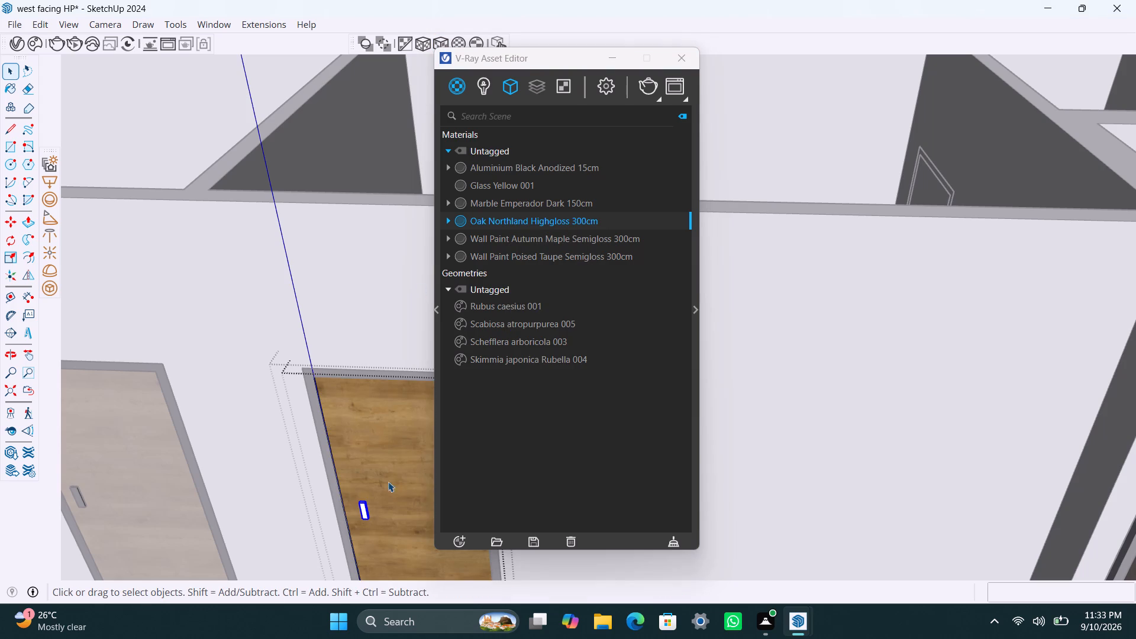
click(505, 167)
right_click(505, 166)
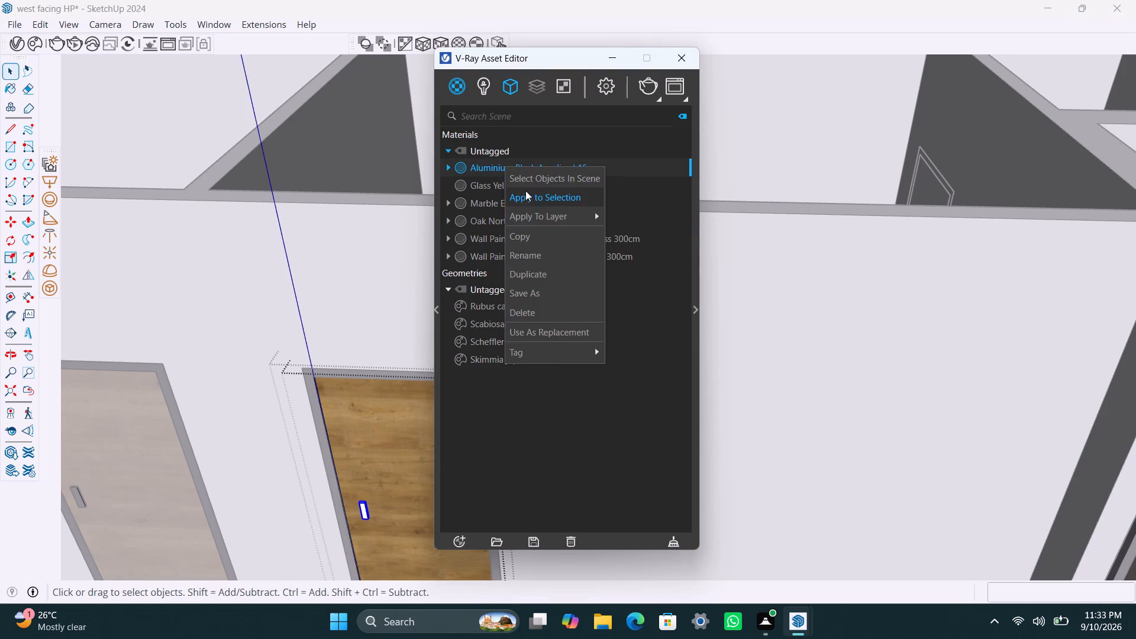
click(527, 193)
click(434, 45)
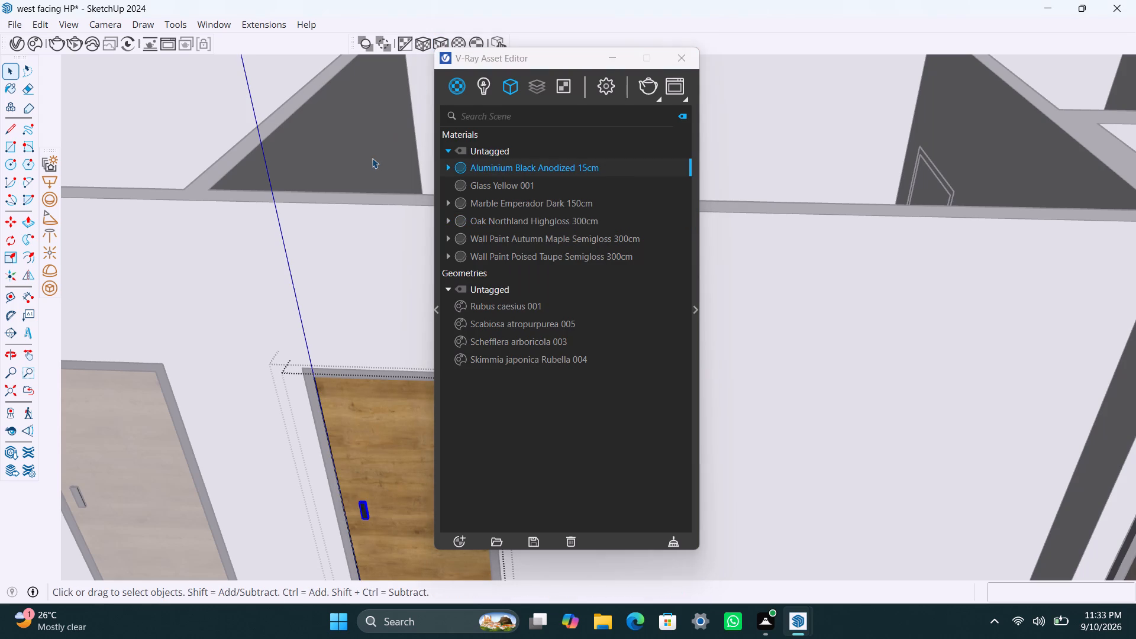
click(368, 147)
Examine the house's rooms from above for interior doors that still need materials.
scroll(338, 179, down, 14)
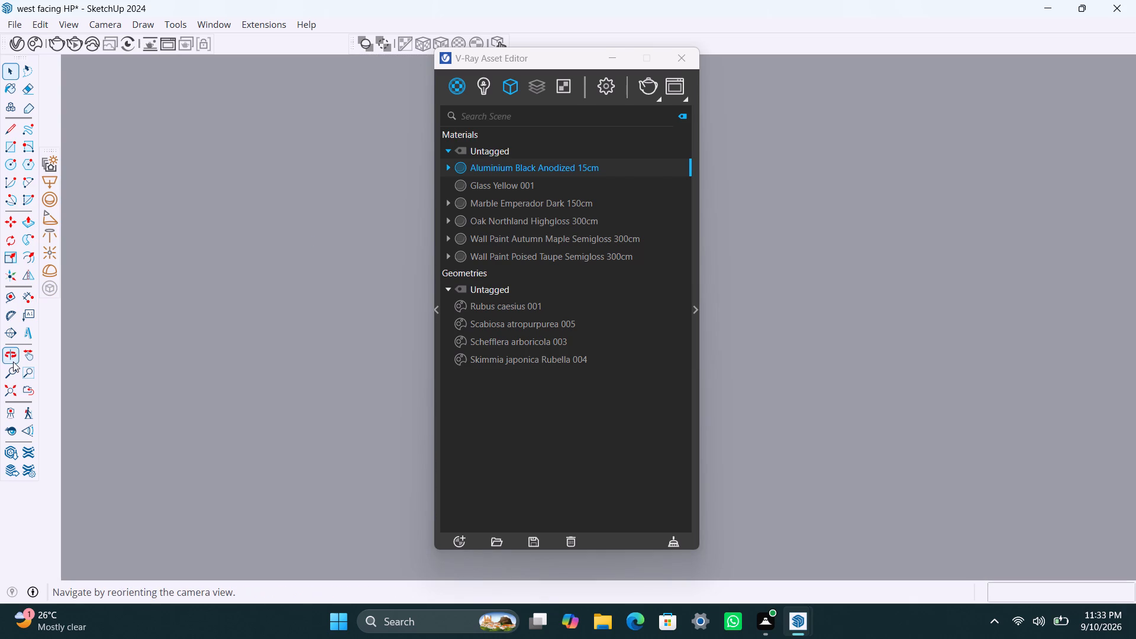
click(14, 382)
scroll(378, 175, down, 3)
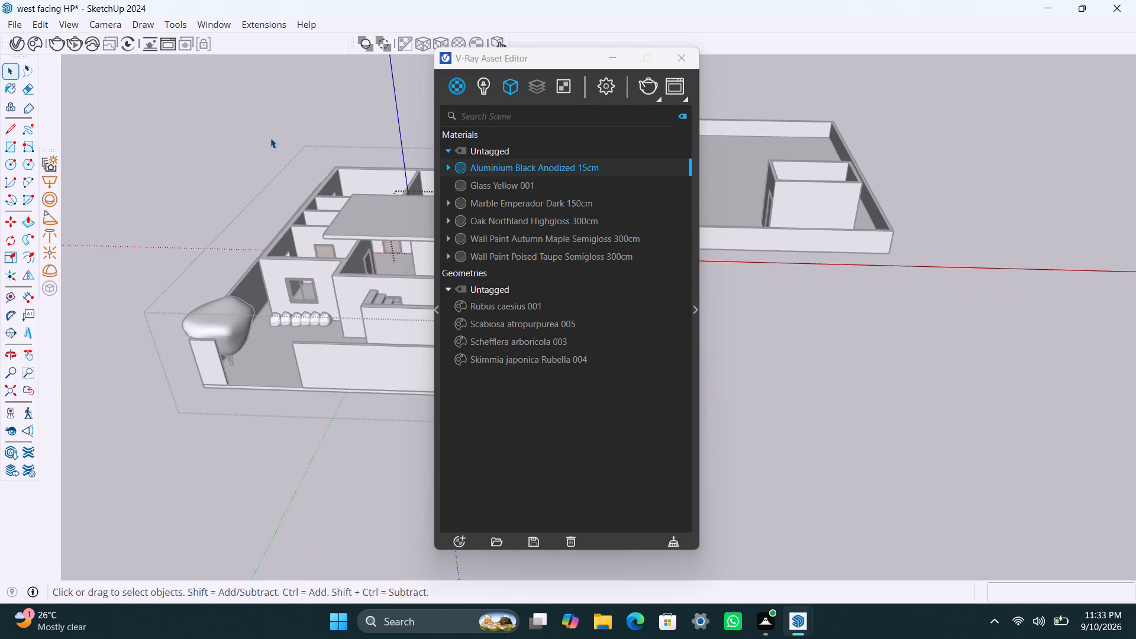
double_click(256, 143)
scroll(353, 236, up, 4)
middle_drag(339, 204, 339, 331)
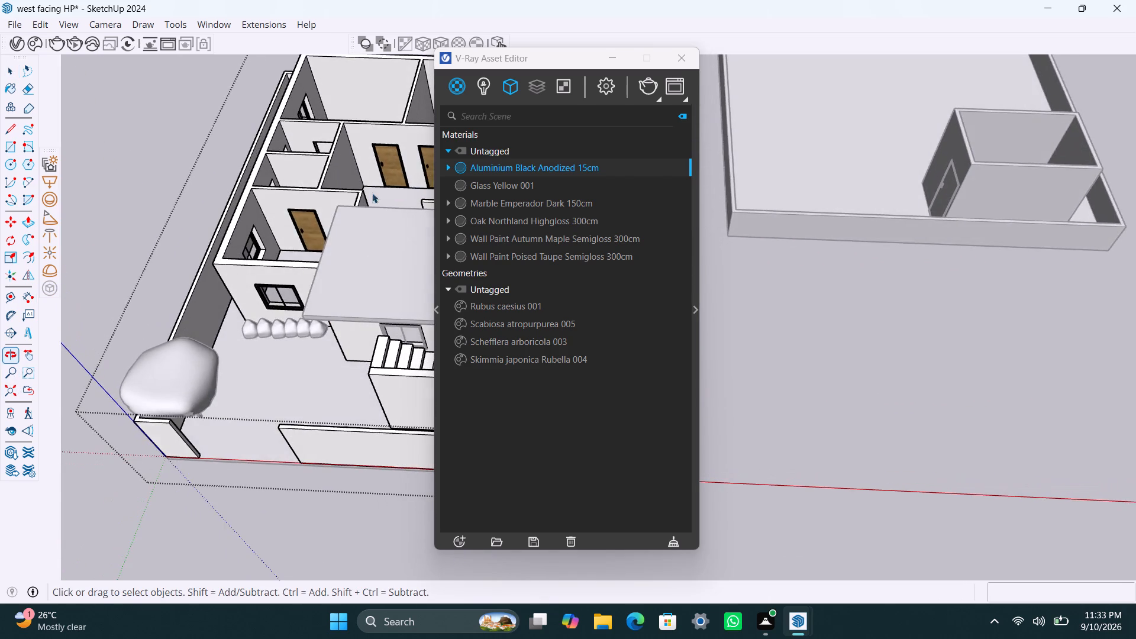
scroll(364, 123, up, 3)
middle_drag(331, 168, 238, 363)
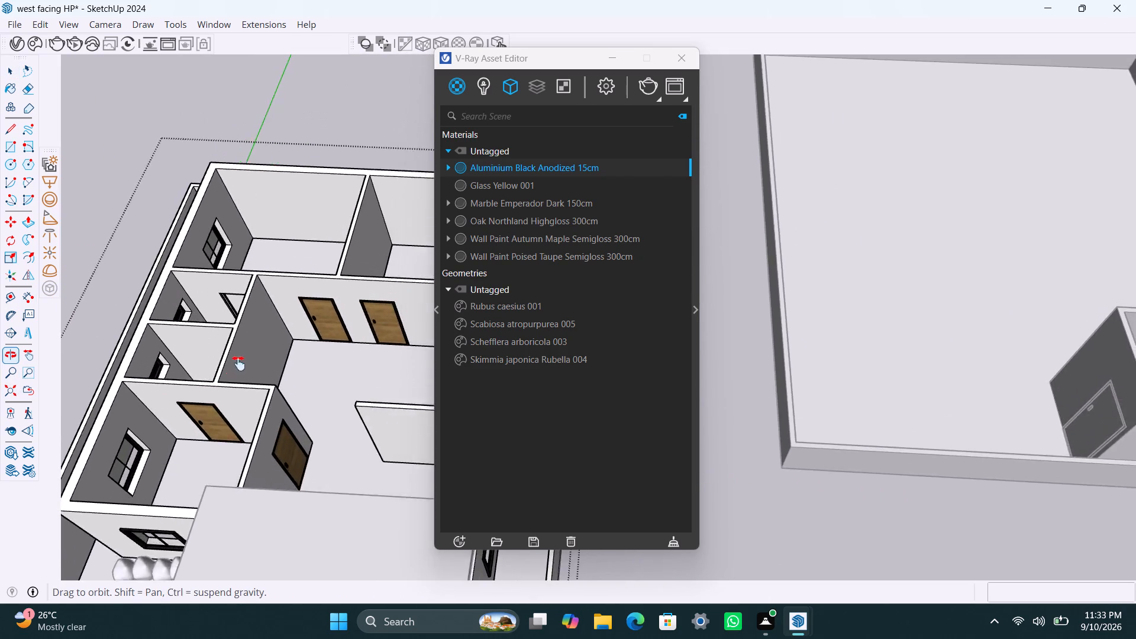
middle_drag(238, 363, 227, 408)
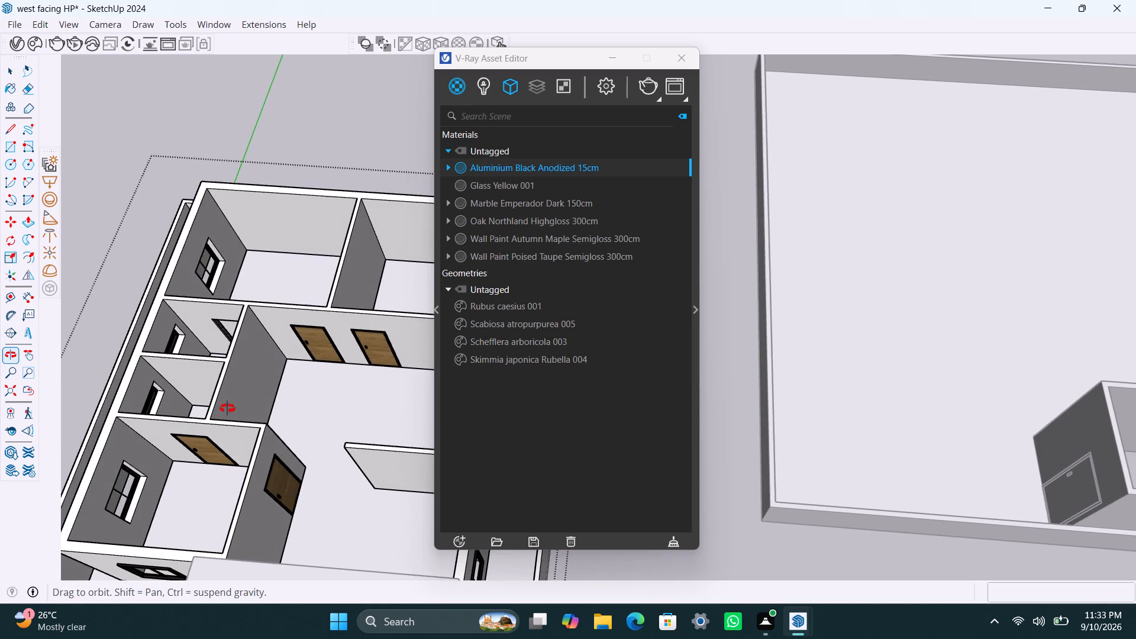
middle_drag(227, 408, 135, 409)
scroll(430, 55, down, 4)
scroll(316, 222, up, 9)
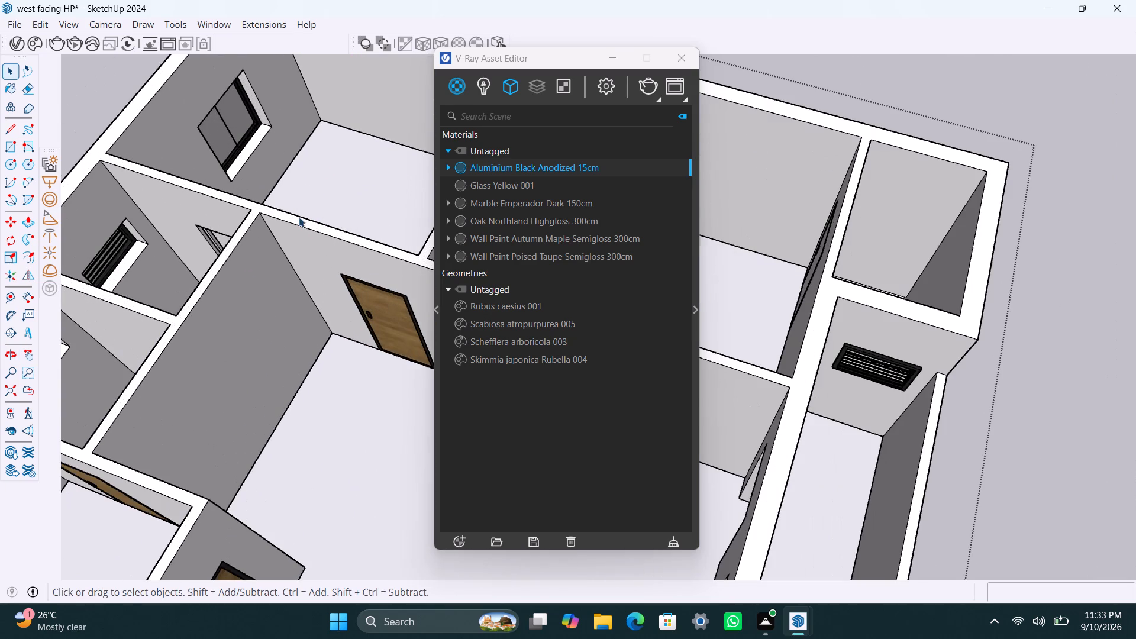
scroll(1074, 306, down, 5)
scroll(1057, 380, down, 4)
scroll(1035, 522, down, 5)
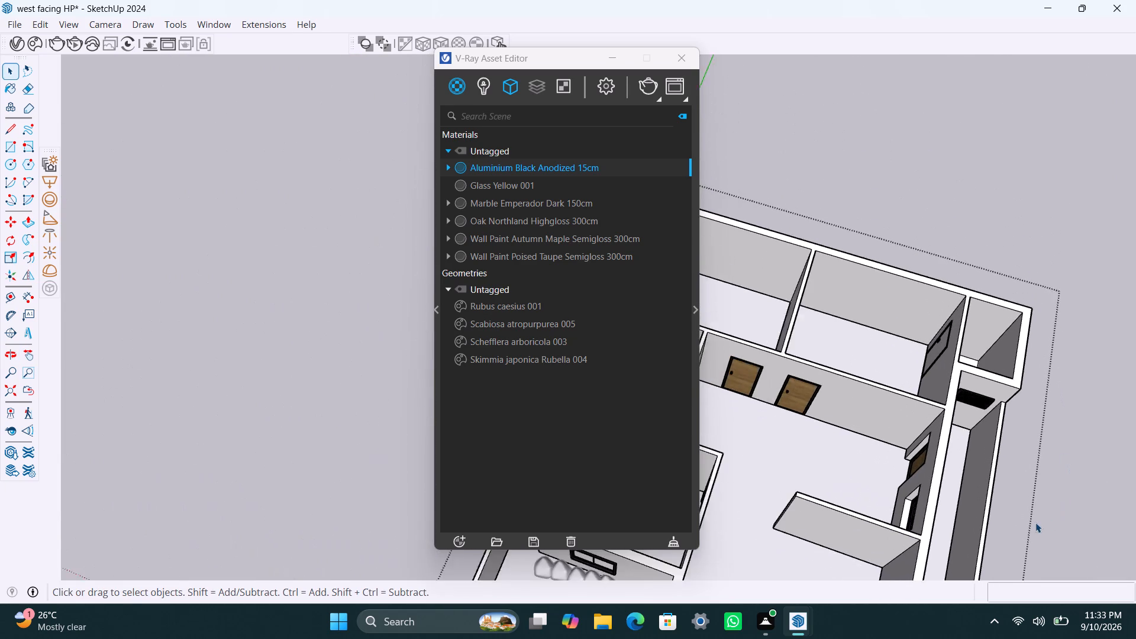
Apply Aluminium Black Anodized 15cm to the frame of the door between the rear room and small corner room, with cubic projection fitted to its bounding box.
scroll(994, 411, up, 14)
middle_drag(914, 357, 944, 349)
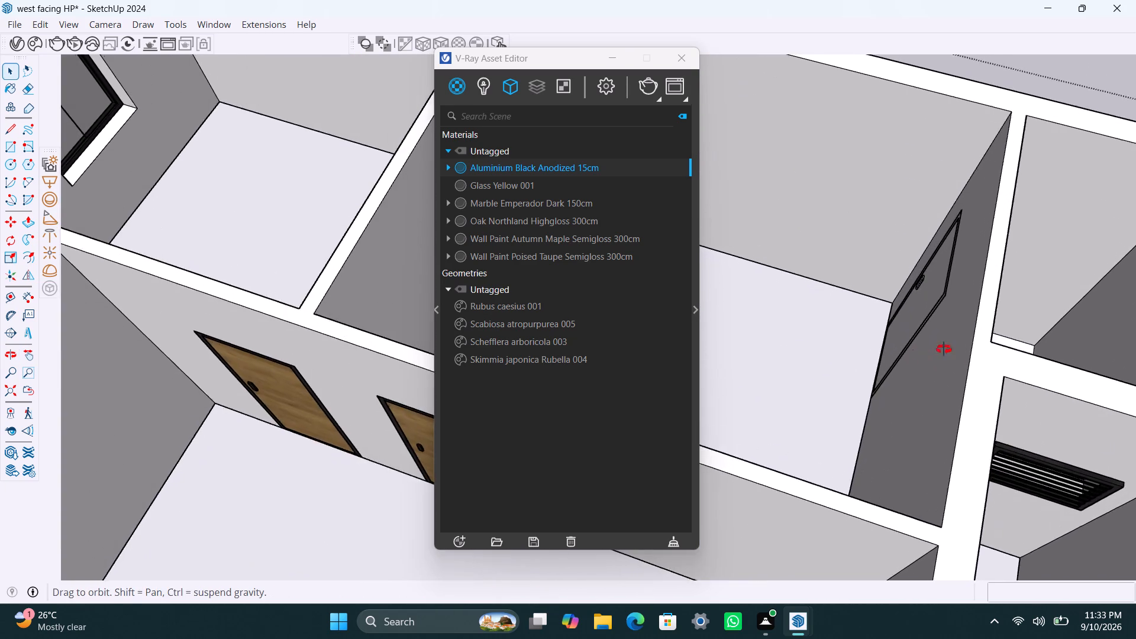
middle_drag(944, 349, 1135, 317)
scroll(800, 186, up, 5)
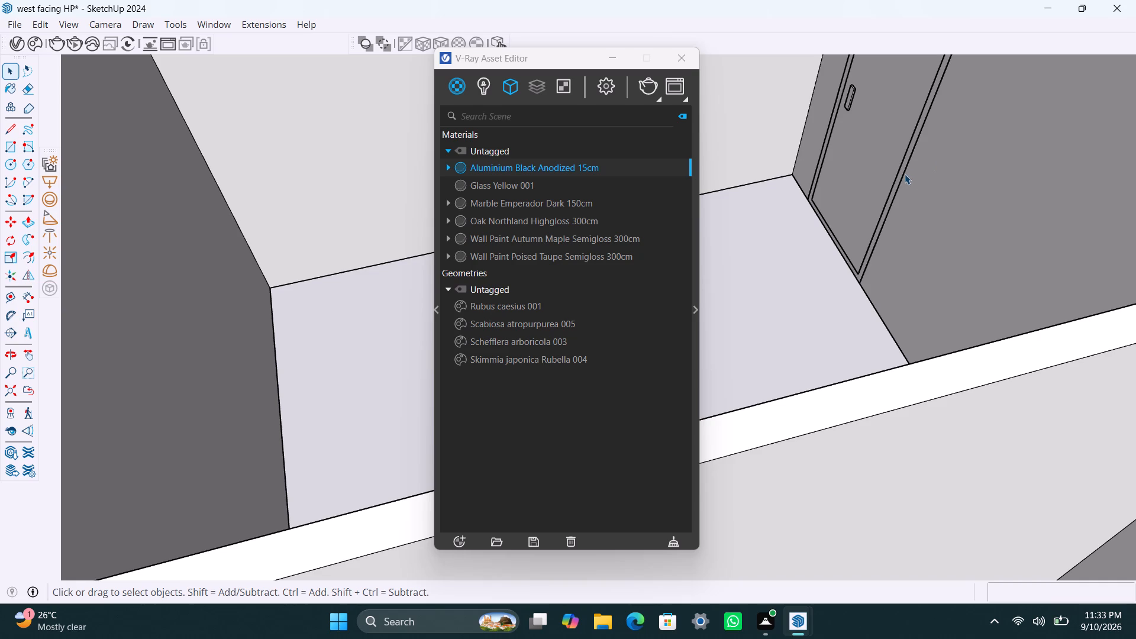
double_click(905, 168)
click(905, 167)
click(905, 166)
scroll(905, 166, up, 3)
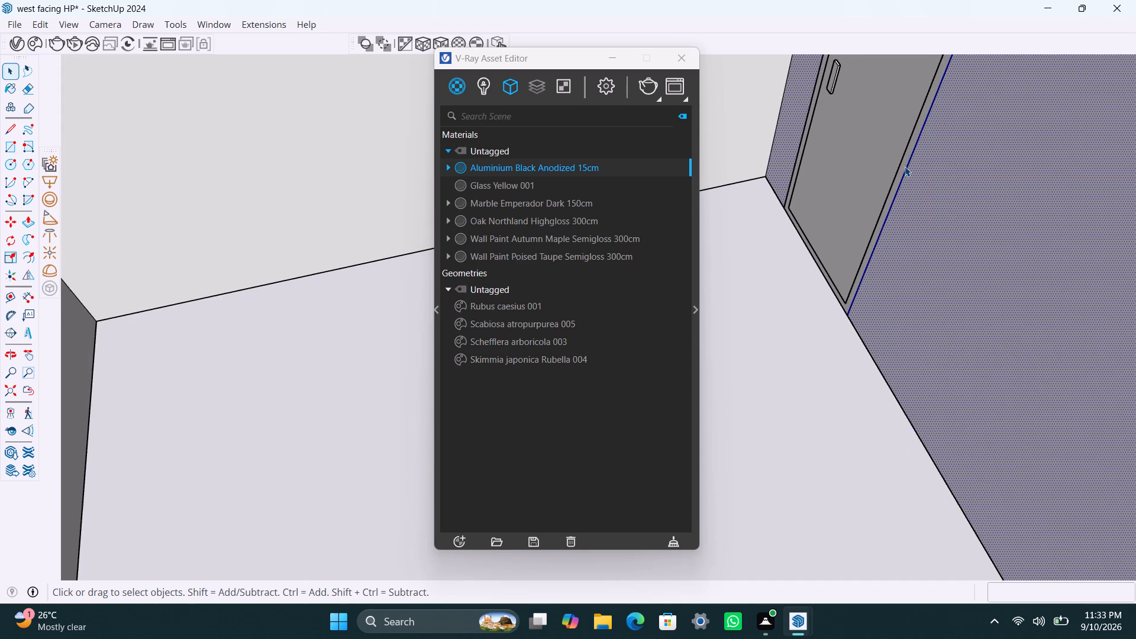
double_click(905, 166)
click(906, 165)
scroll(894, 172, up, 3)
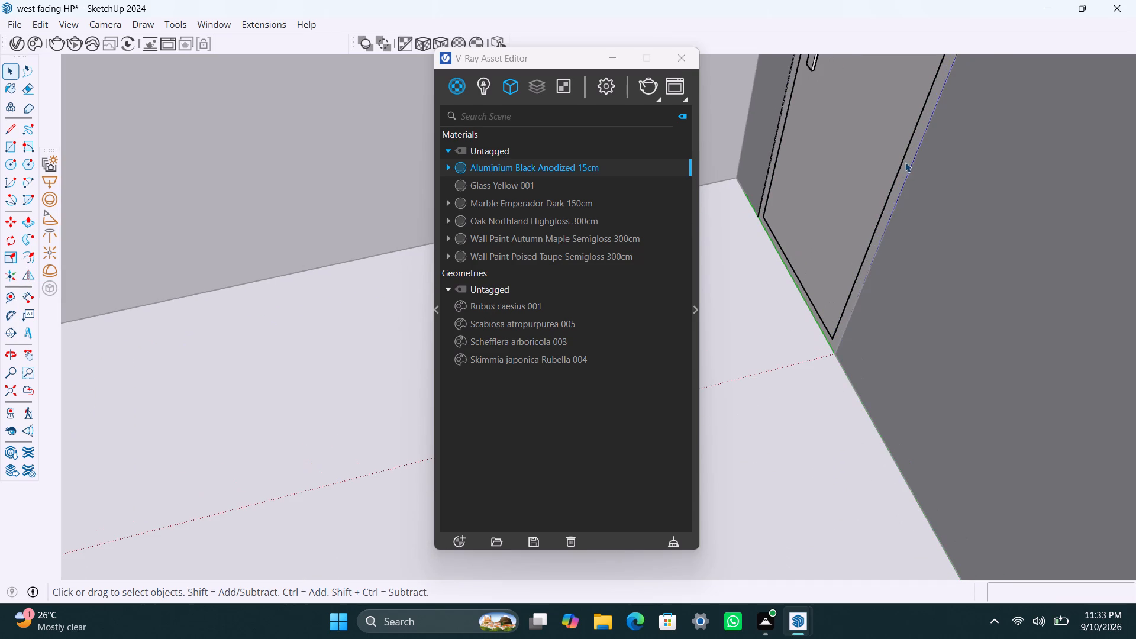
double_click(906, 162)
double_click(908, 161)
double_click(908, 161)
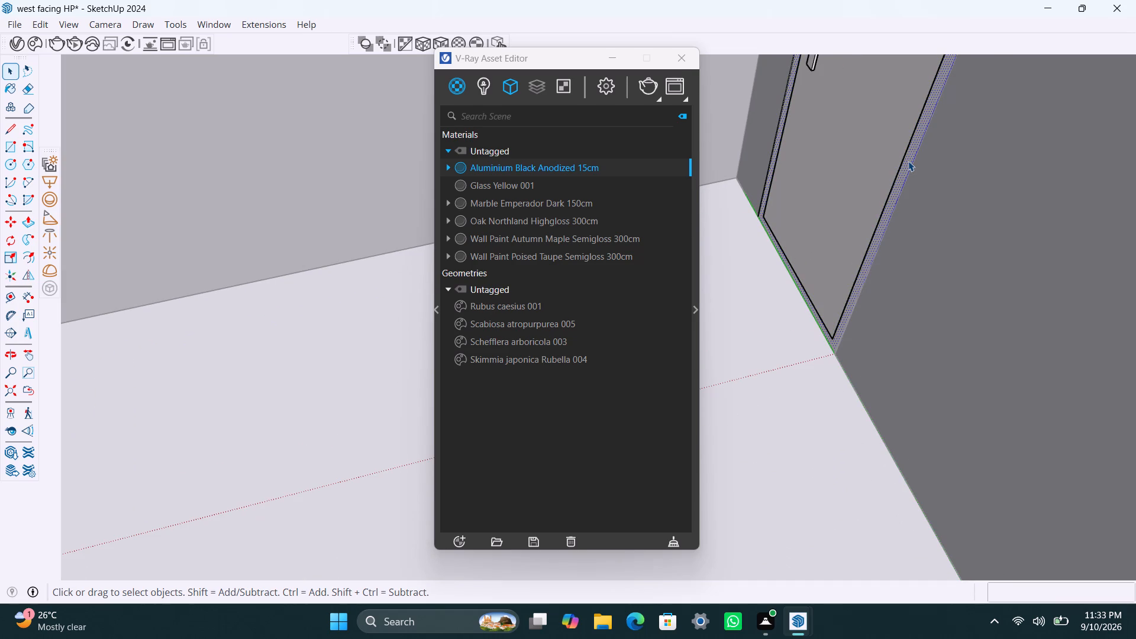
double_click(908, 160)
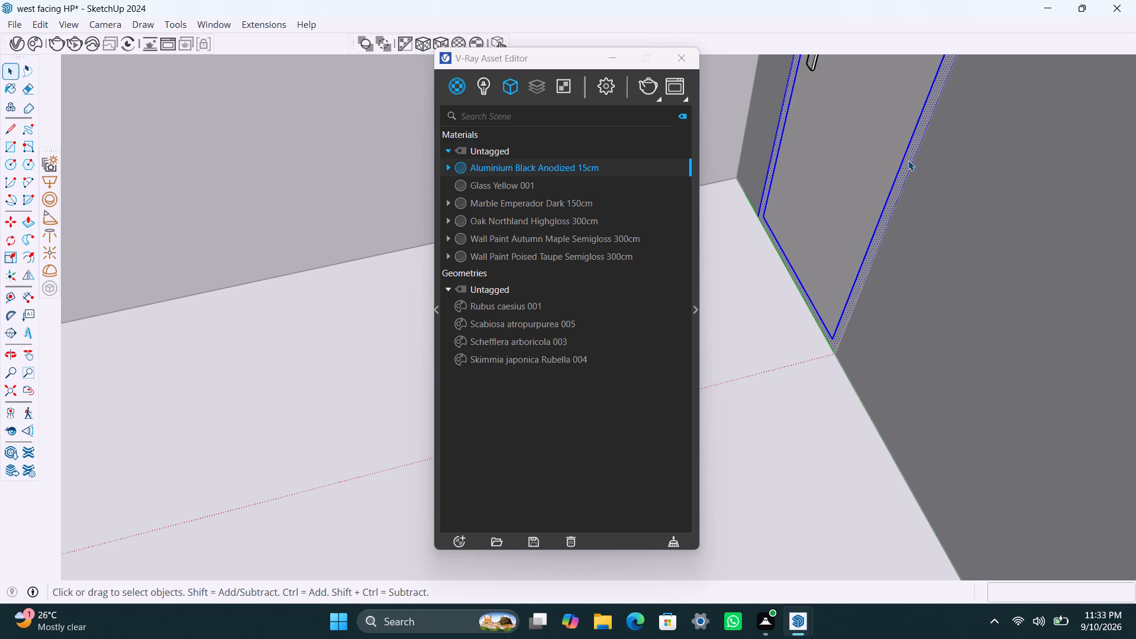
double_click(908, 160)
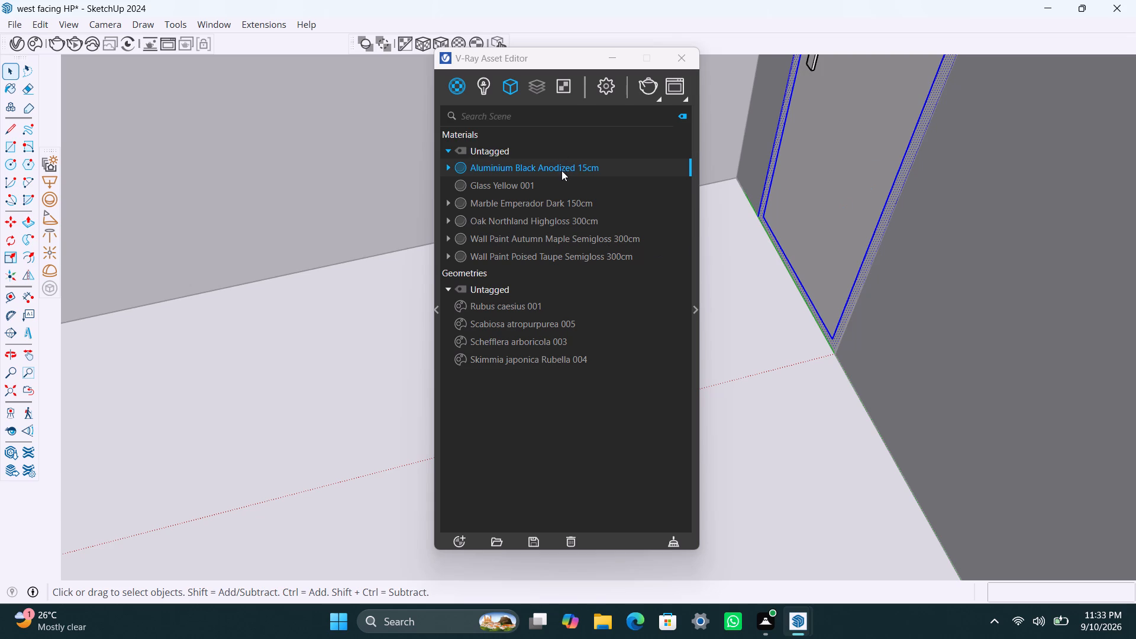
right_click(562, 170)
click(580, 199)
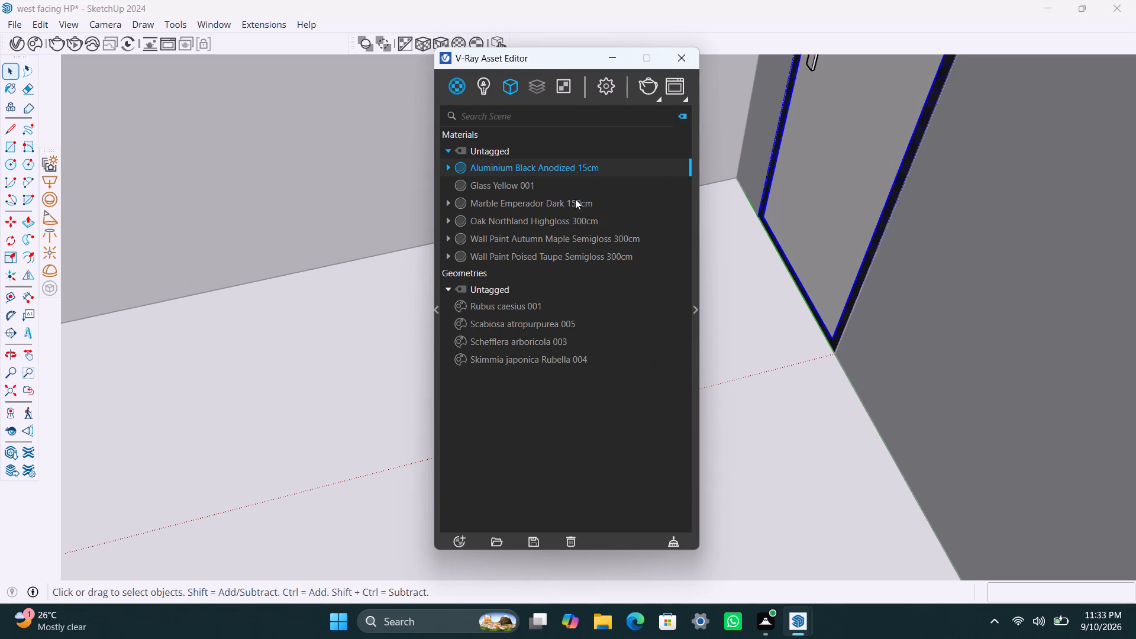
click(447, 44)
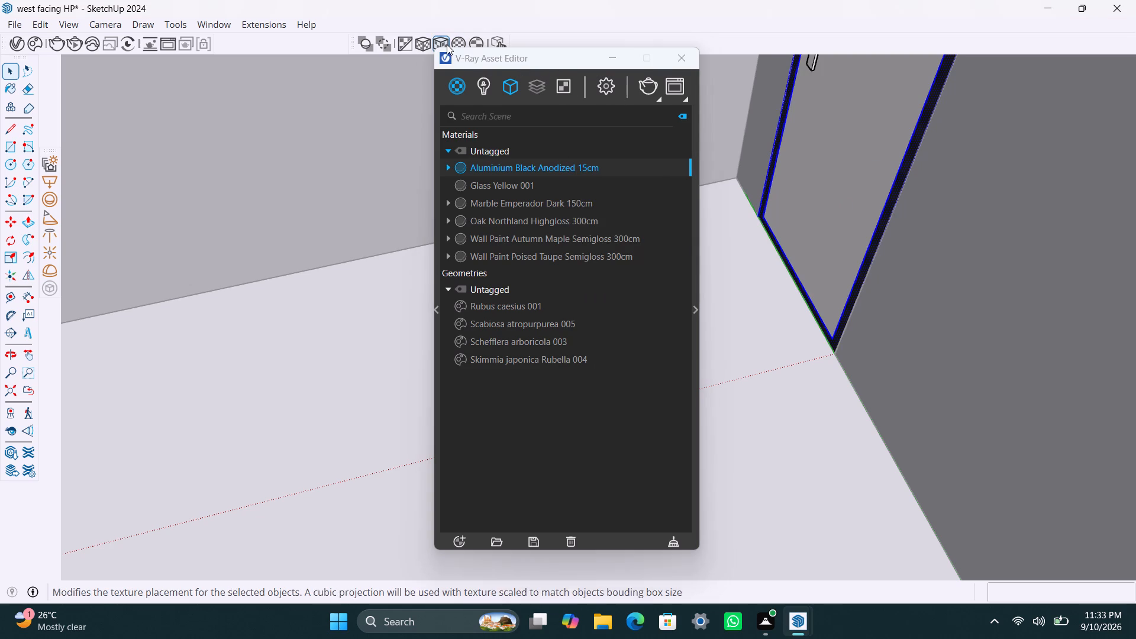
Apply Oak Northland Highgloss 300cm to the same rear-room door's panel, with cubic projection fitted to its bounding box.
double_click(847, 199)
click(847, 198)
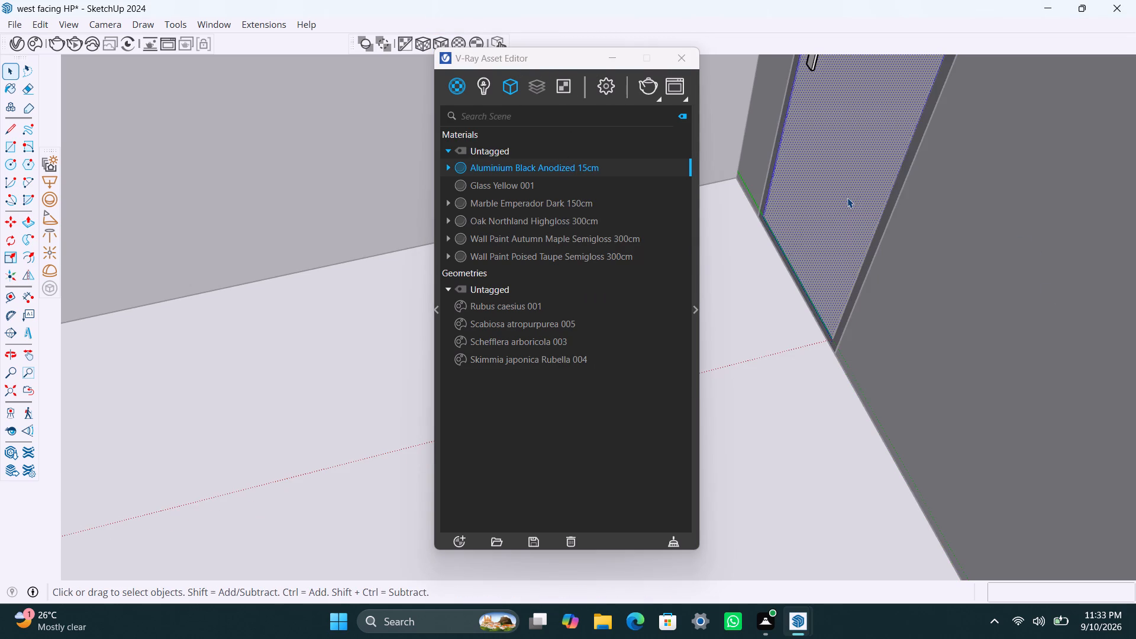
click(526, 185)
right_click(525, 185)
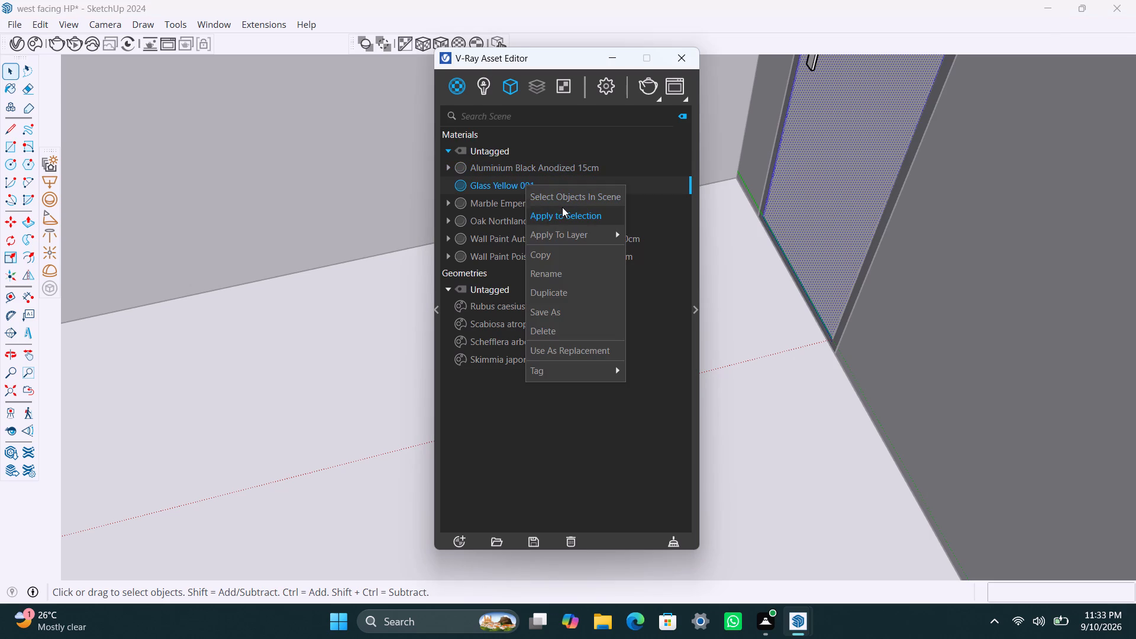
click(509, 222)
right_click(509, 222)
click(547, 254)
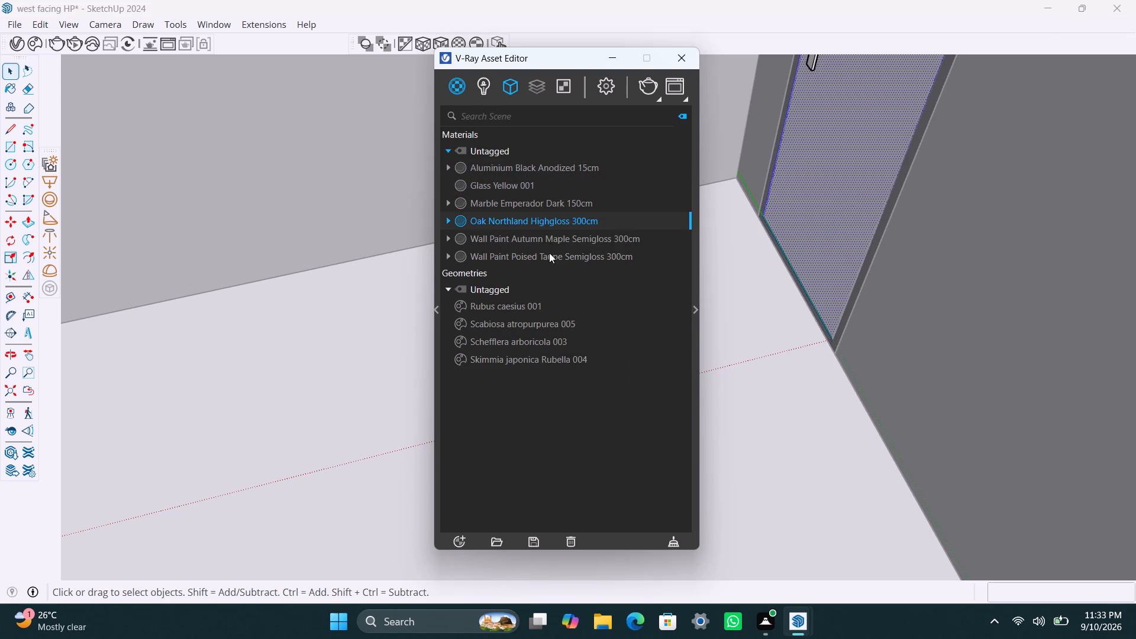
click(444, 40)
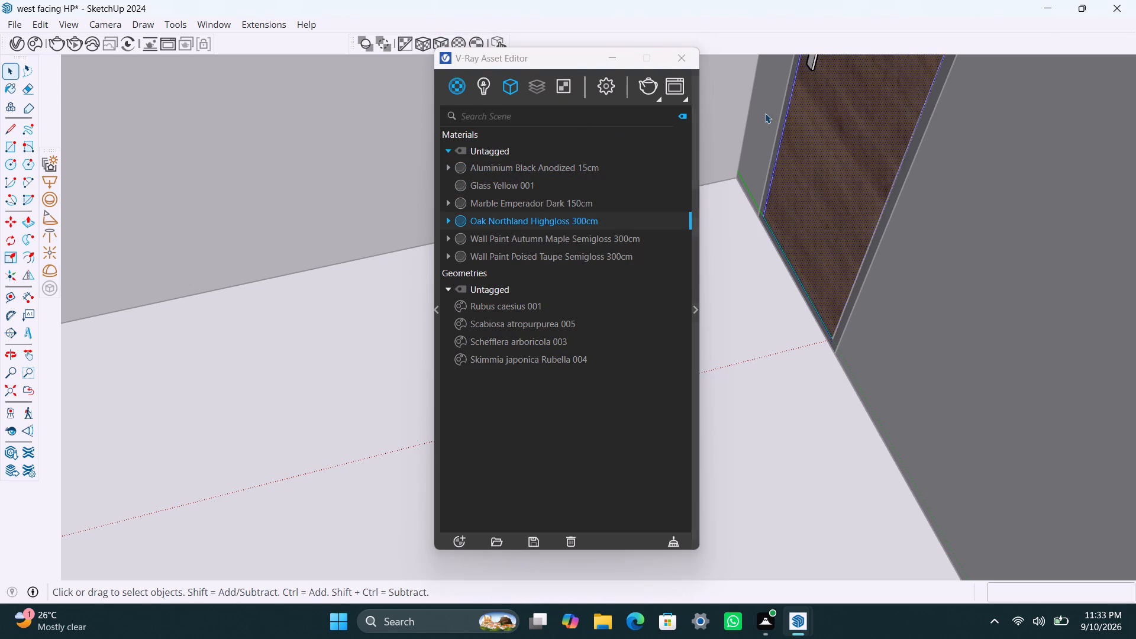
Apply Aluminium Black Anodized 15cm to the same rear-room door's handle, with cubic projection fitted to its bounding box.
scroll(834, 160, down, 3)
click(818, 86)
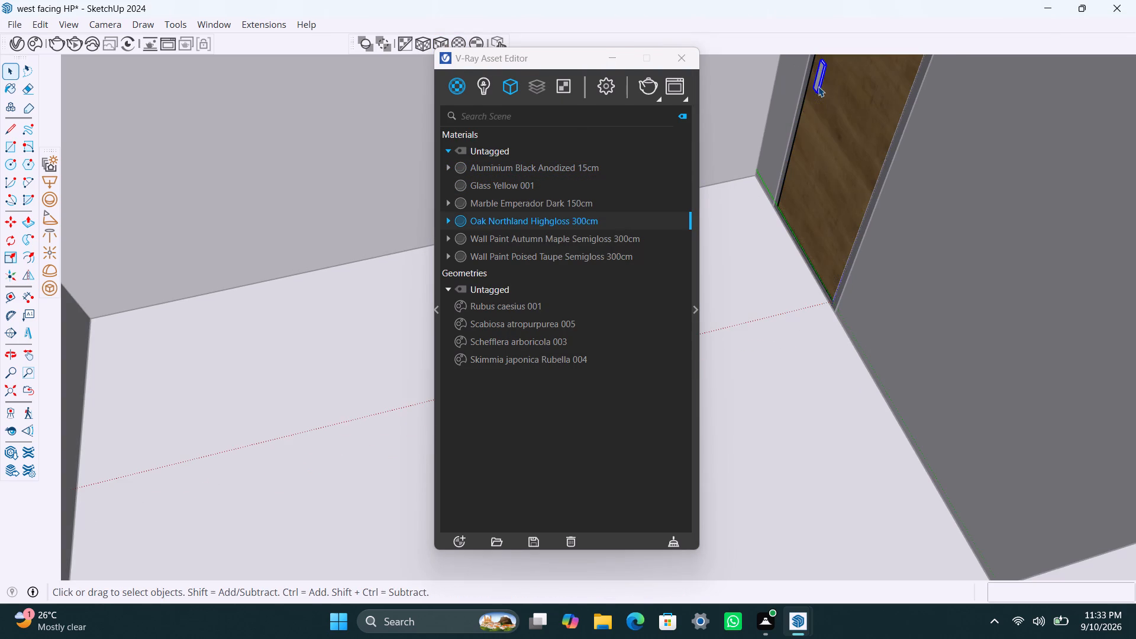
click(508, 167)
right_click(508, 167)
click(548, 193)
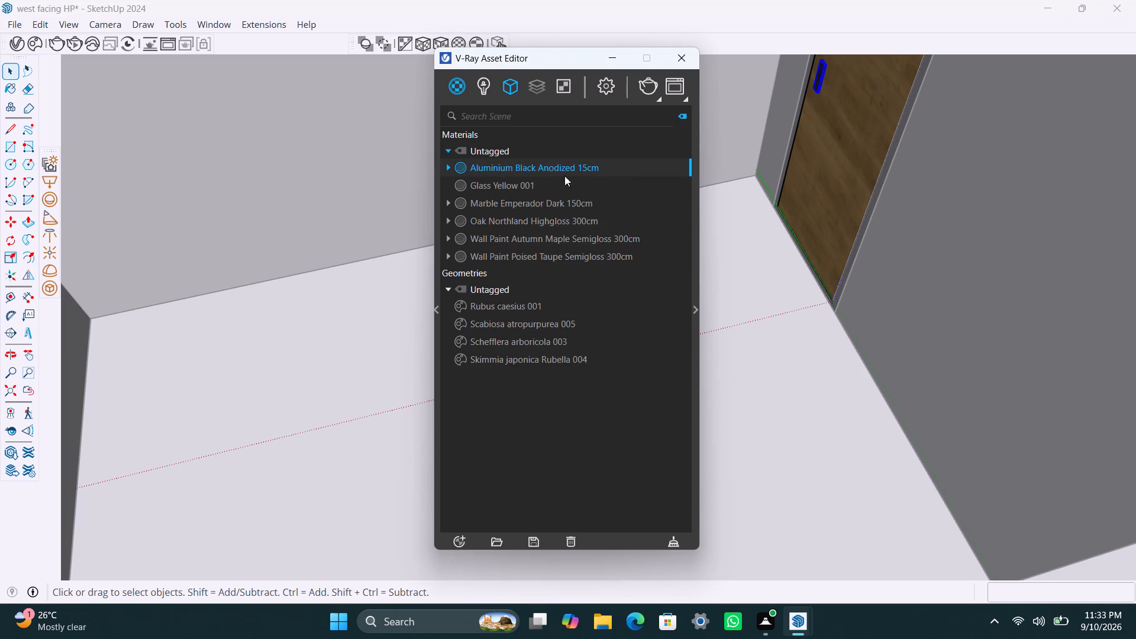
click(446, 45)
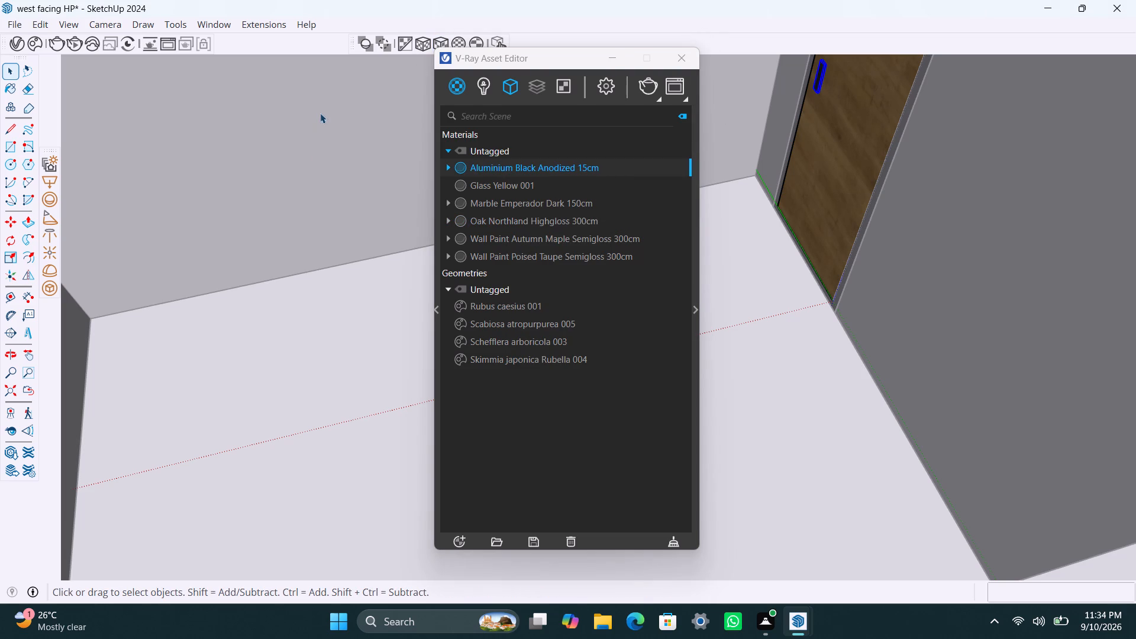
Apply Oak Northland Highgloss 300cm to the blank door panel in the small side room behind the front corner room, with cubic projection fitted to its bounding box.
scroll(321, 255, down, 19)
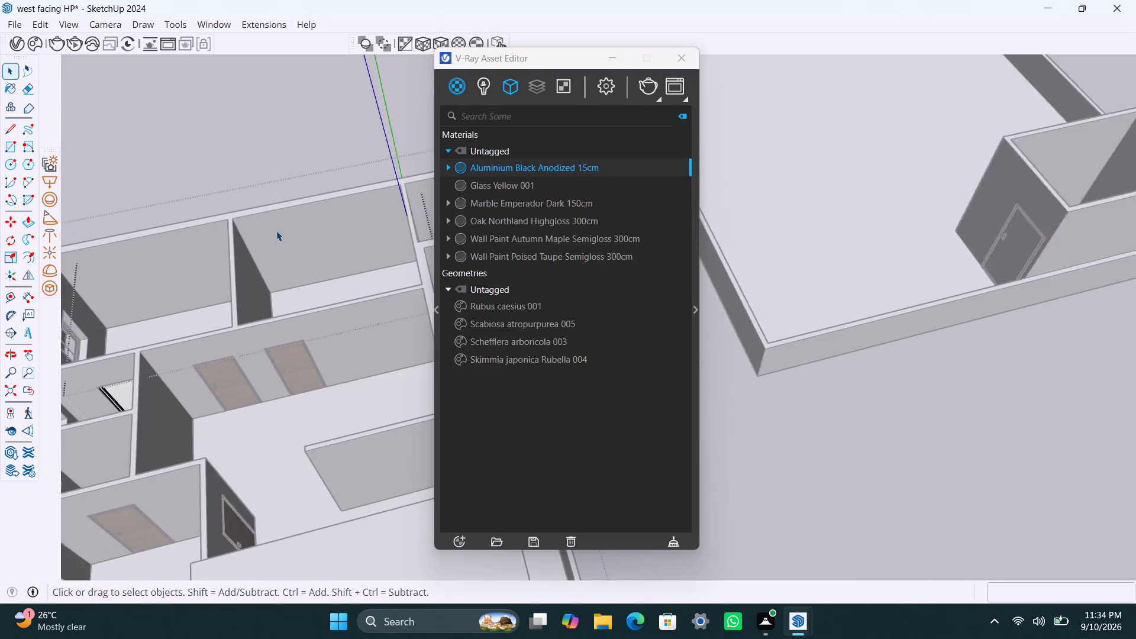
triple_click(283, 93)
double_click(283, 93)
drag(283, 93, 285, 98)
scroll(292, 315, down, 4)
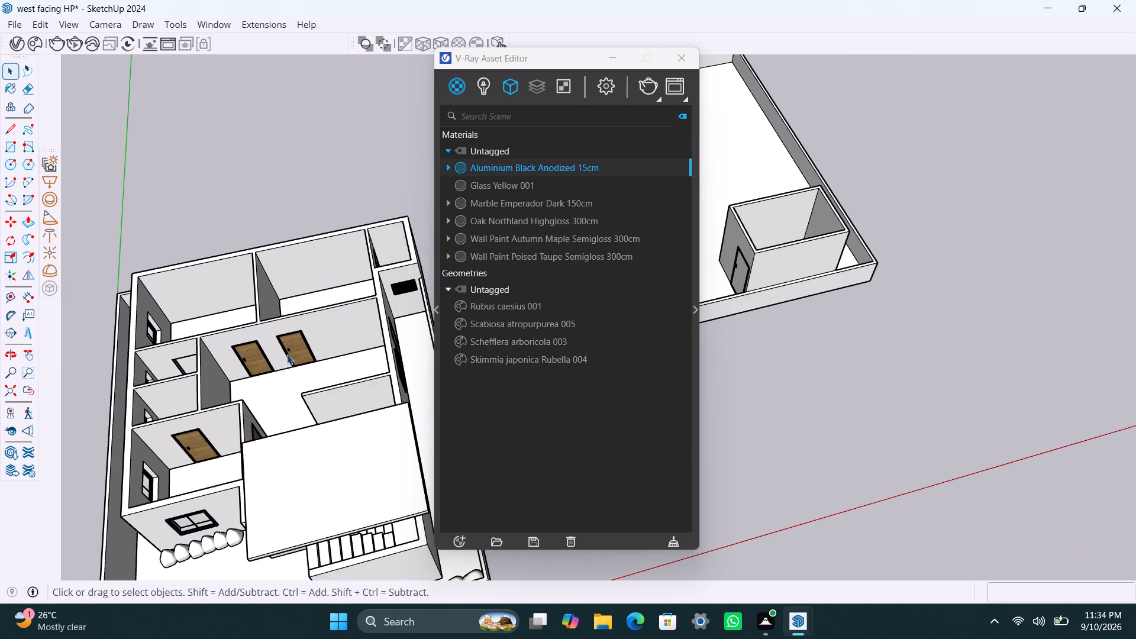
middle_drag(254, 400, 1134, 345)
scroll(1134, 345, down, 1)
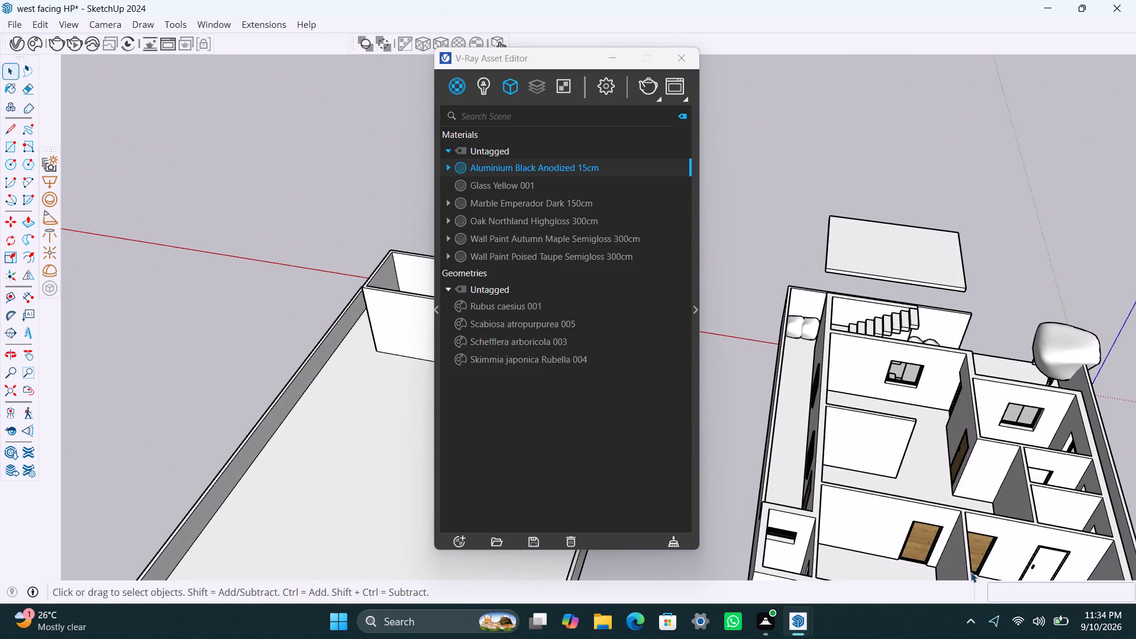
scroll(999, 473, up, 2)
scroll(1008, 498, down, 2)
middle_drag(982, 491, 784, 344)
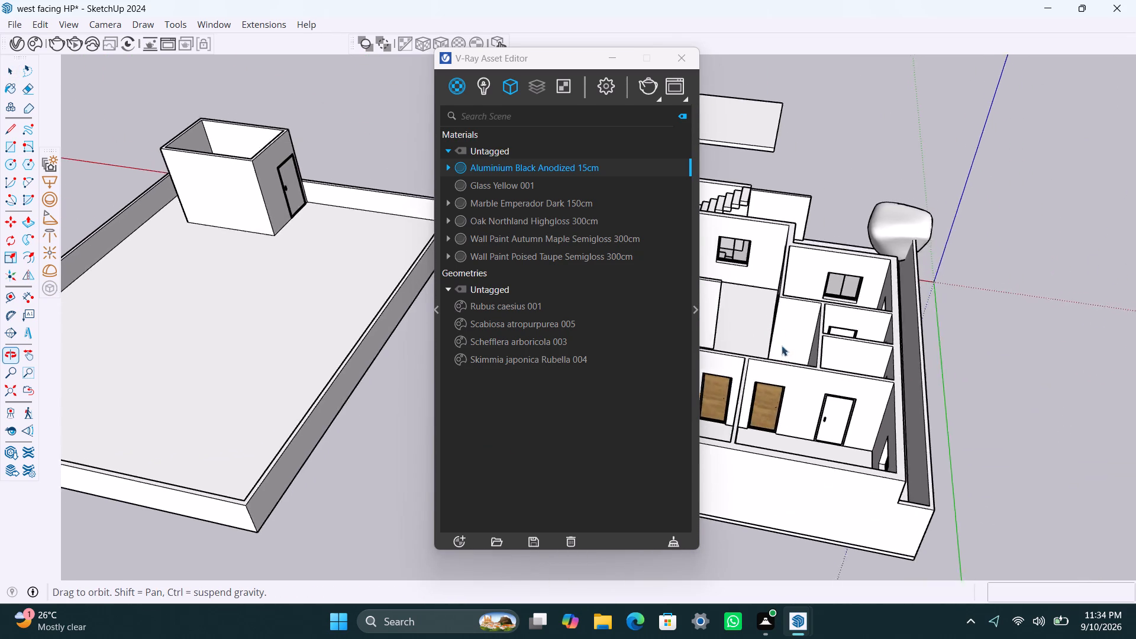
scroll(807, 365, up, 6)
scroll(856, 322, up, 1)
middle_drag(857, 322, 866, 417)
scroll(860, 416, up, 2)
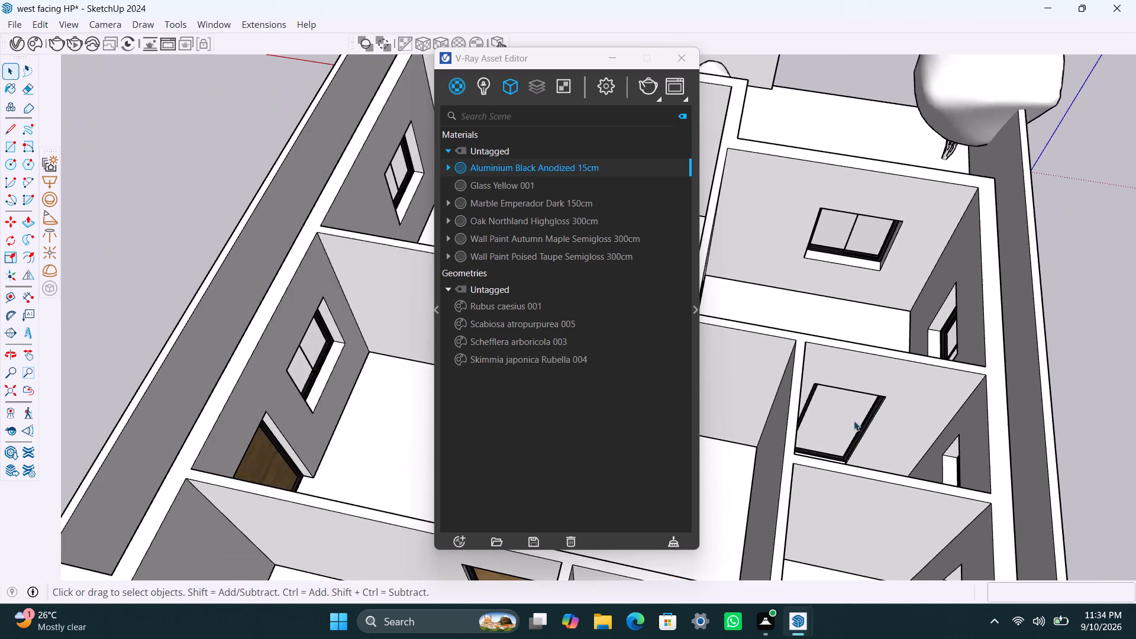
scroll(854, 421, up, 3)
click(839, 416)
double_click(838, 415)
double_click(837, 417)
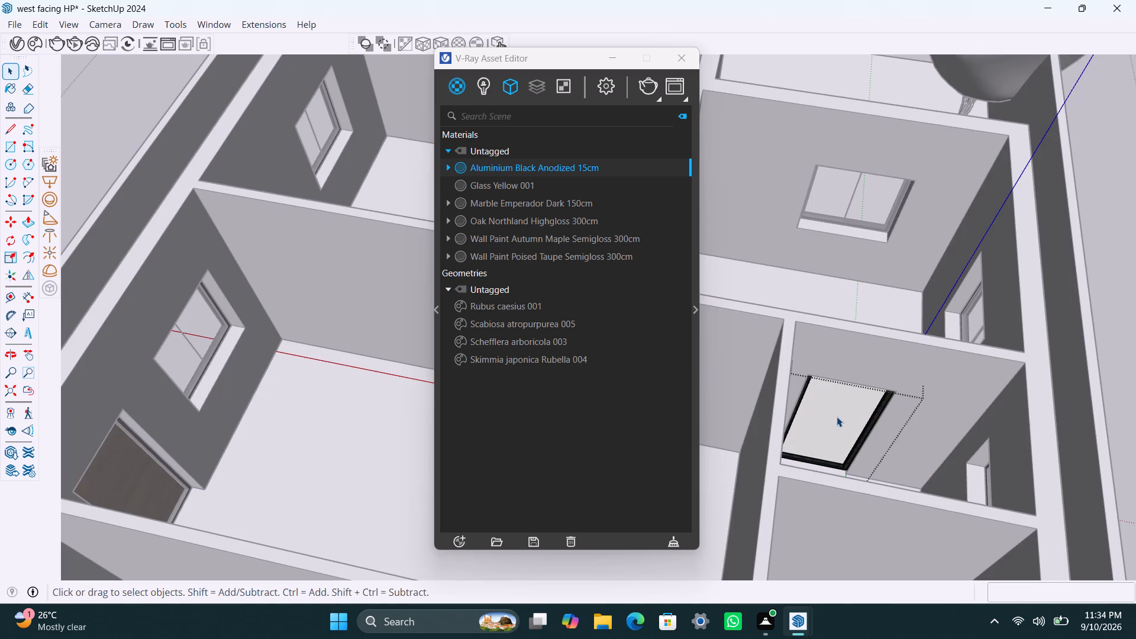
click(837, 417)
click(829, 419)
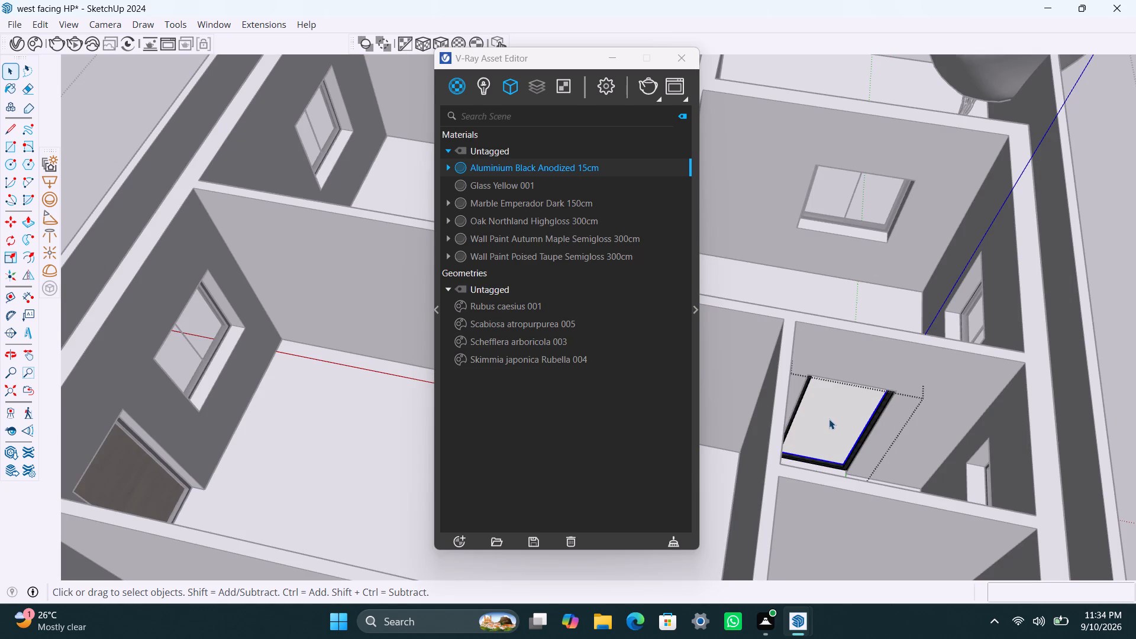
click(495, 220)
right_click(497, 220)
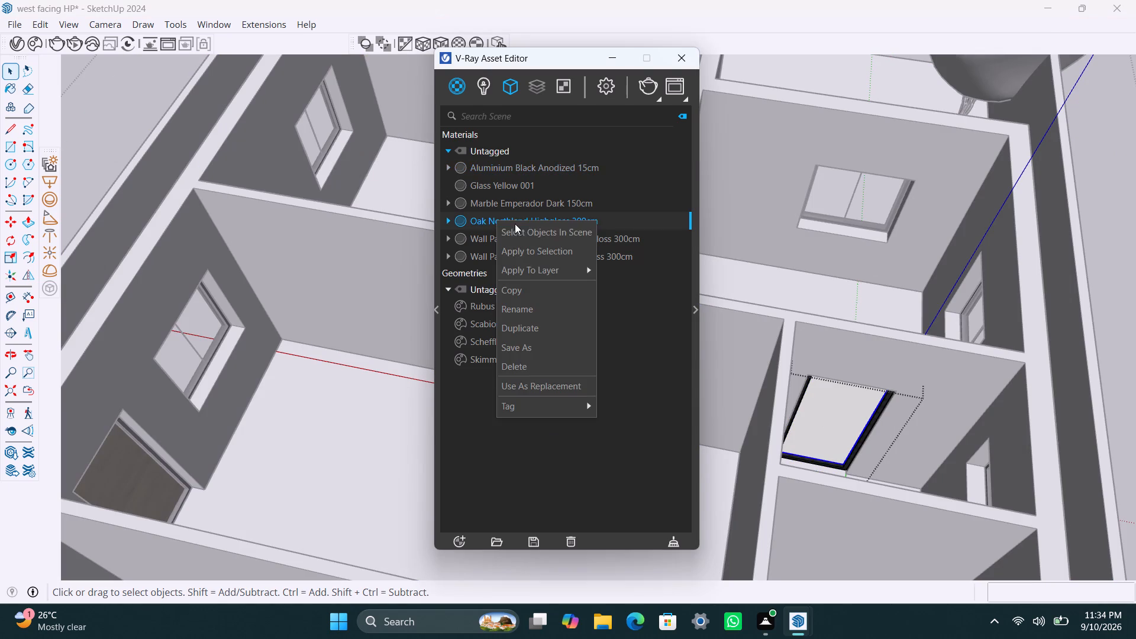
click(534, 255)
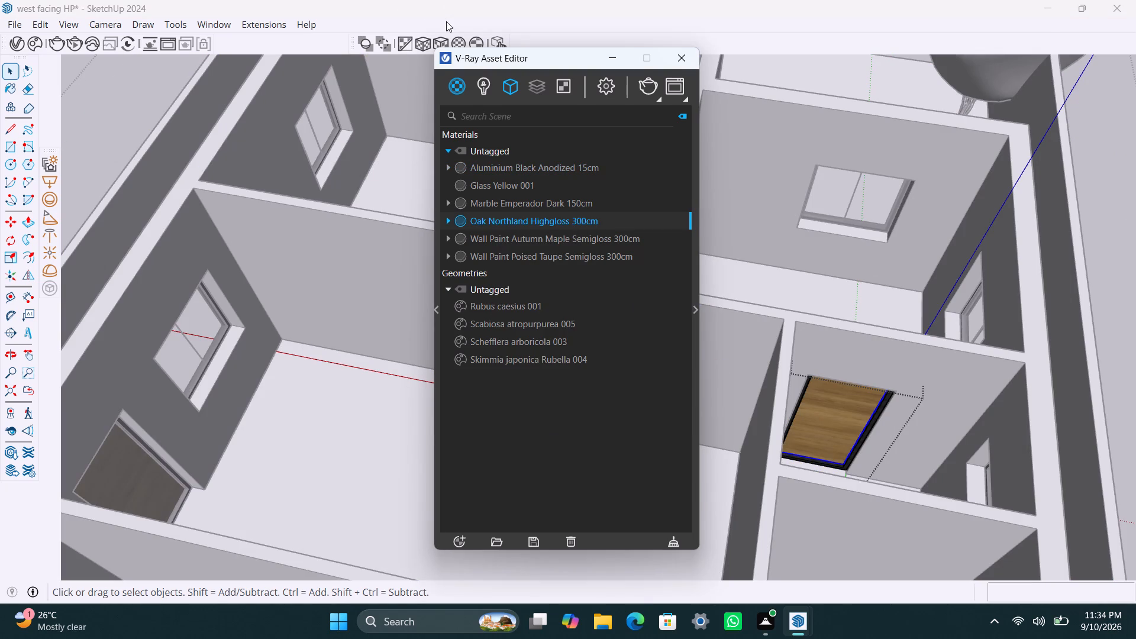
click(444, 37)
scroll(499, 375, down, 11)
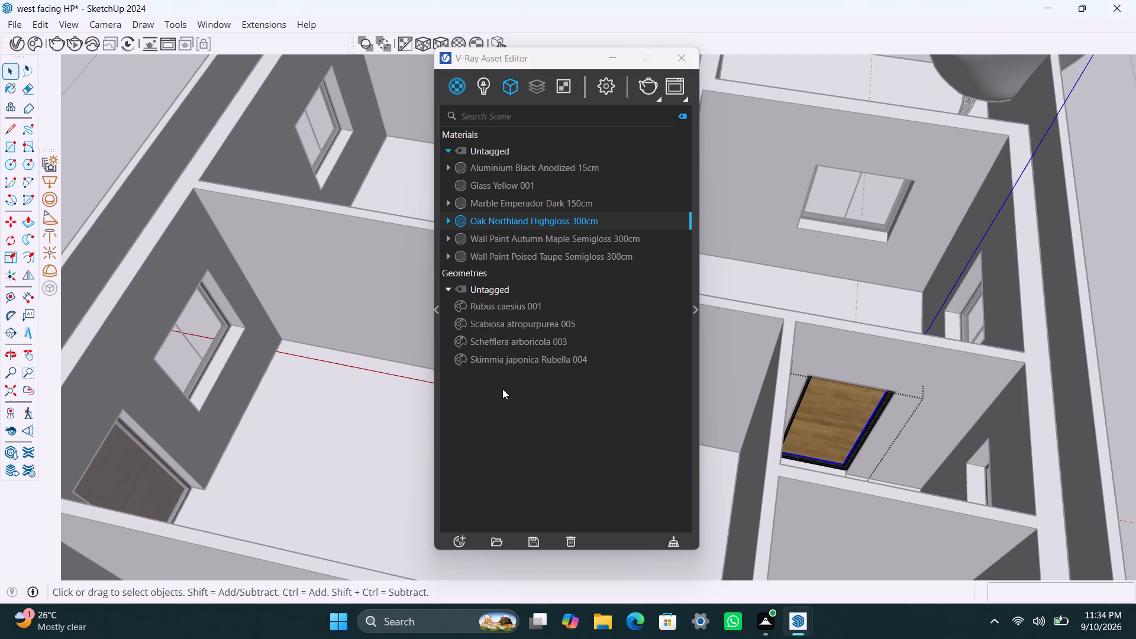
scroll(502, 389, down, 2)
click(758, 202)
Apply Aluminium Black Anodized 15cm to the frame of the blank door in the rear corner room, with cubic projection fitted to its bounding box.
scroll(688, 296, down, 9)
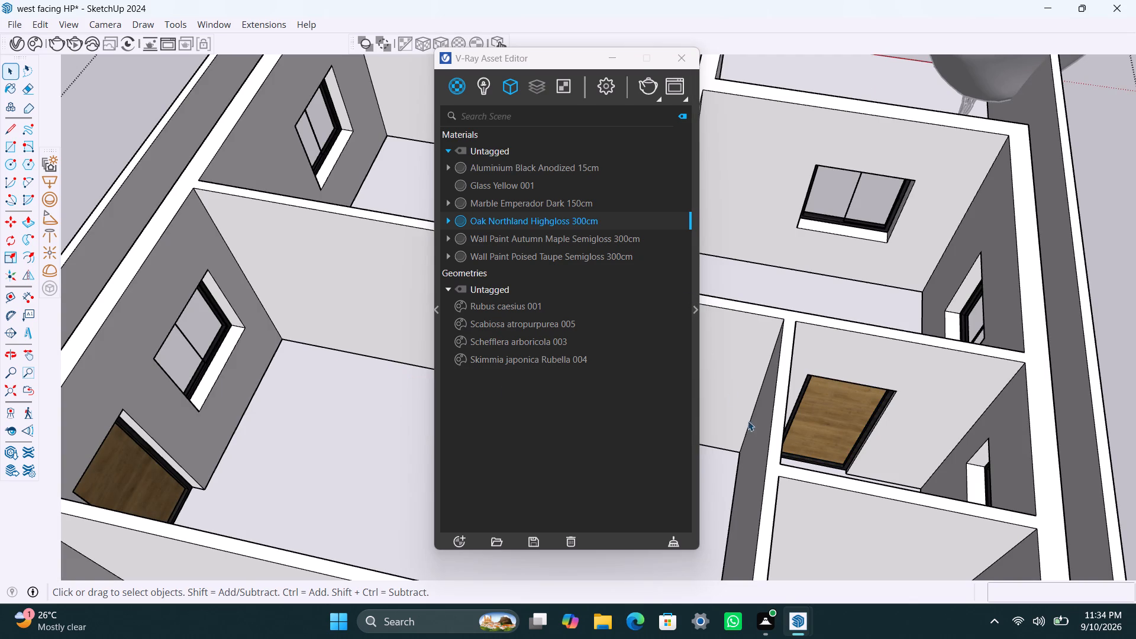
scroll(769, 349, down, 10)
shift+middle_drag(779, 394, 760, 255)
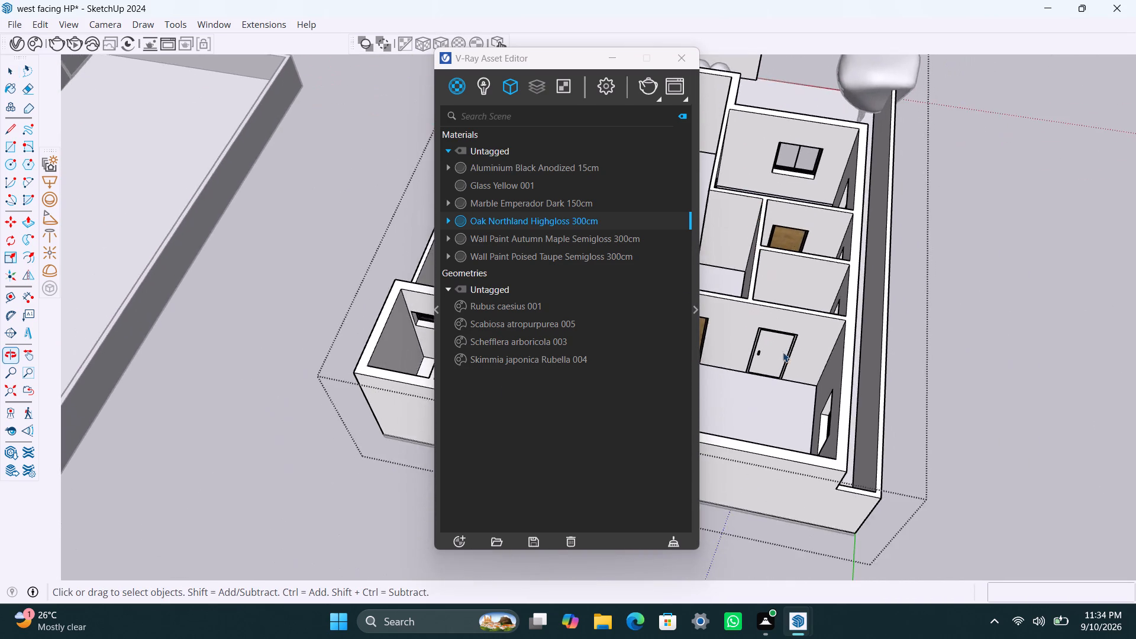
scroll(783, 363, up, 7)
double_click(766, 346)
click(764, 341)
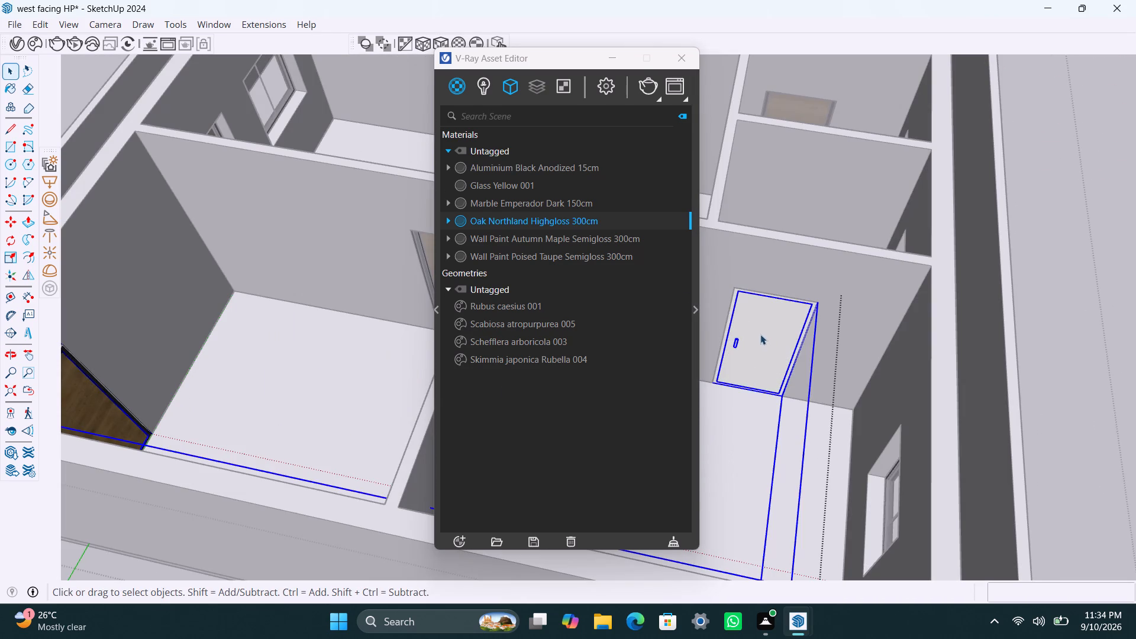
scroll(746, 323, up, 7)
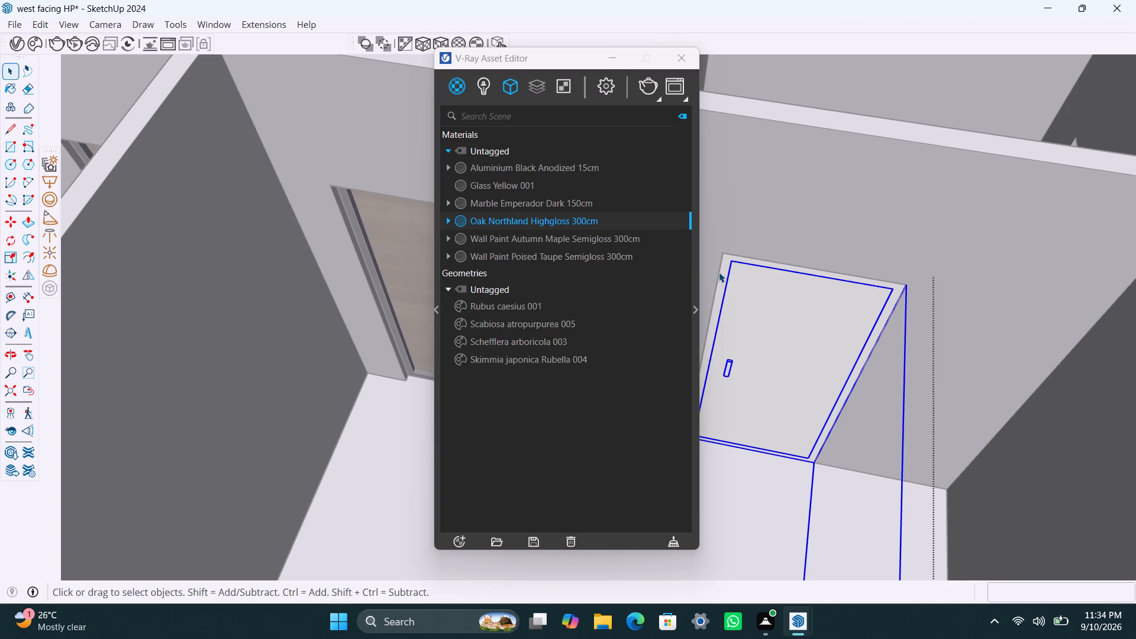
triple_click(725, 264)
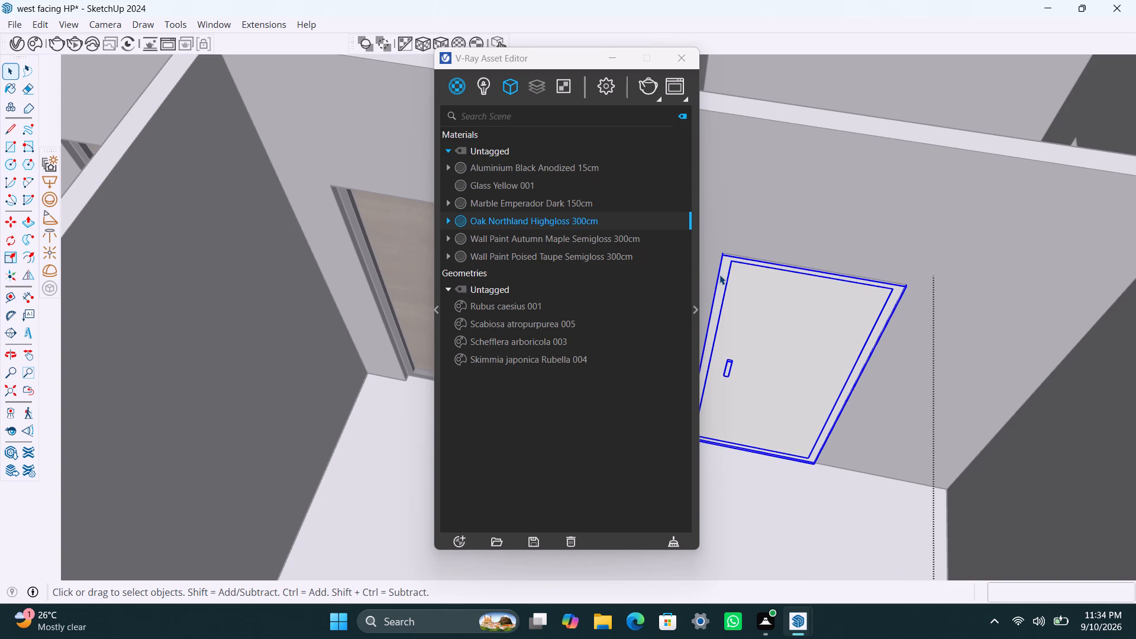
double_click(719, 275)
click(719, 279)
double_click(722, 282)
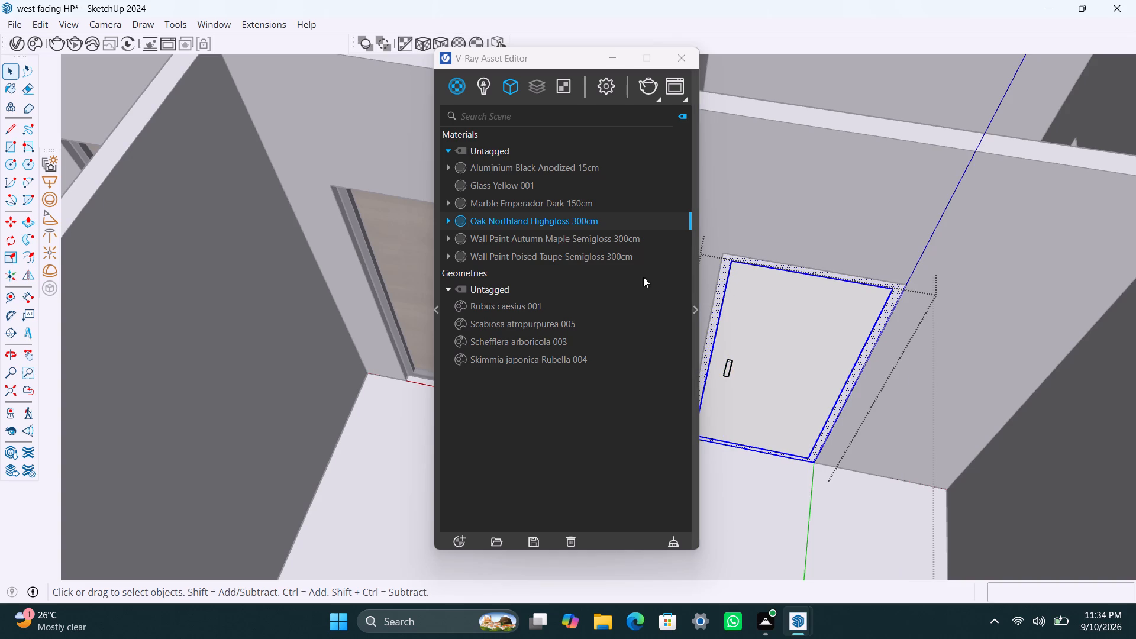
click(495, 166)
right_click(495, 165)
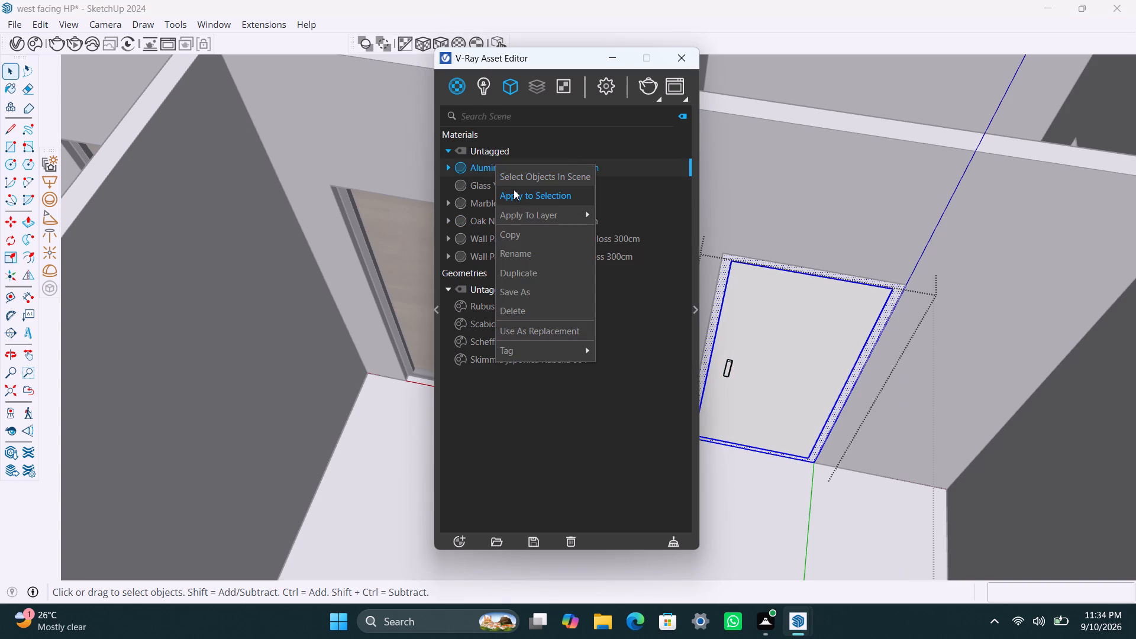
click(514, 189)
click(443, 41)
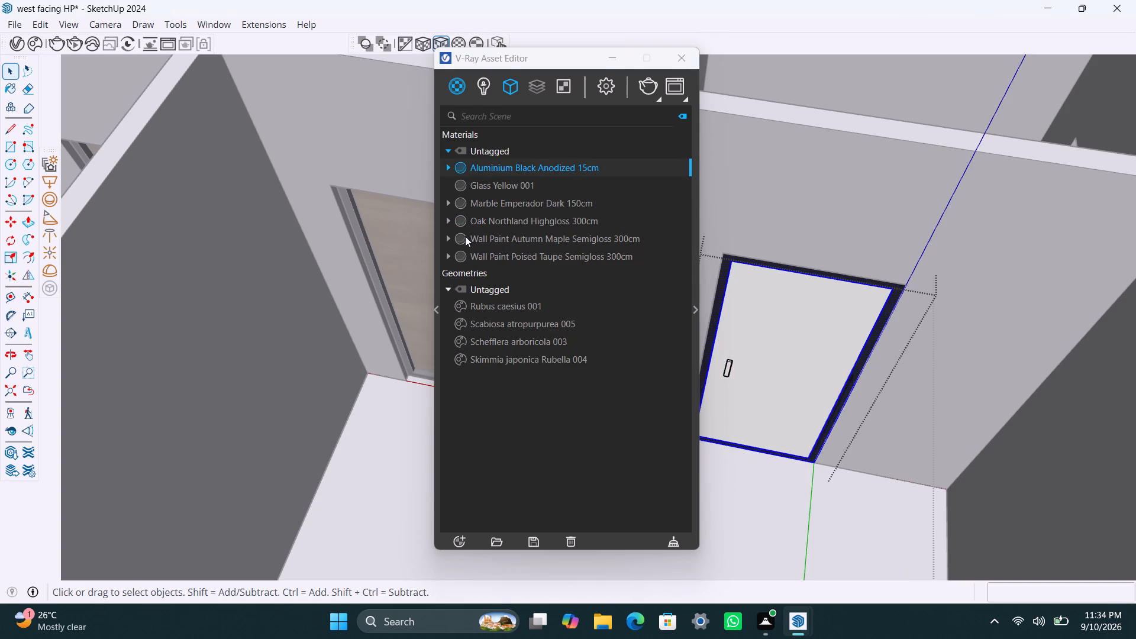
Apply Oak Northland Highgloss 300cm to the same rear corner room door's panel, with cubic projection fitted to its bounding box.
click(793, 308)
triple_click(809, 356)
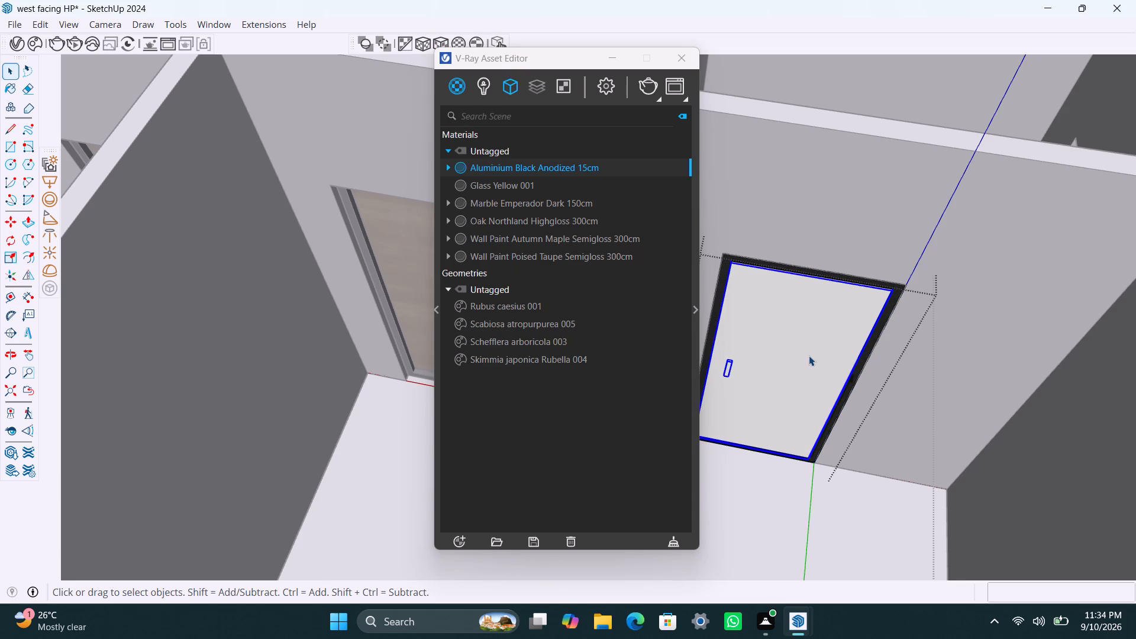
click(494, 224)
right_click(495, 223)
click(515, 253)
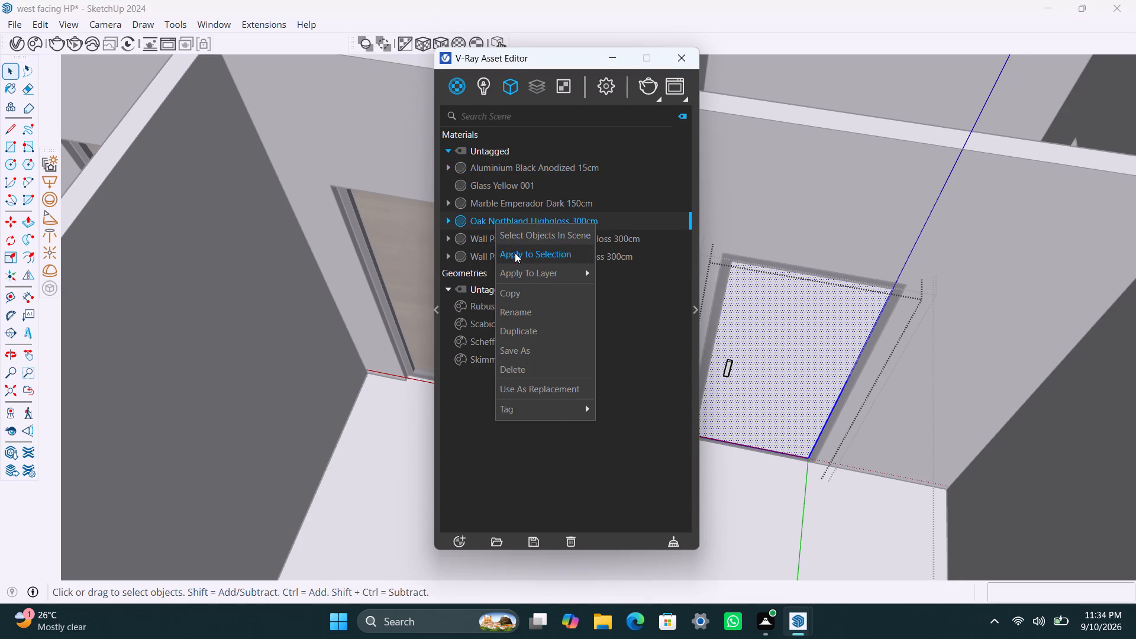
click(446, 41)
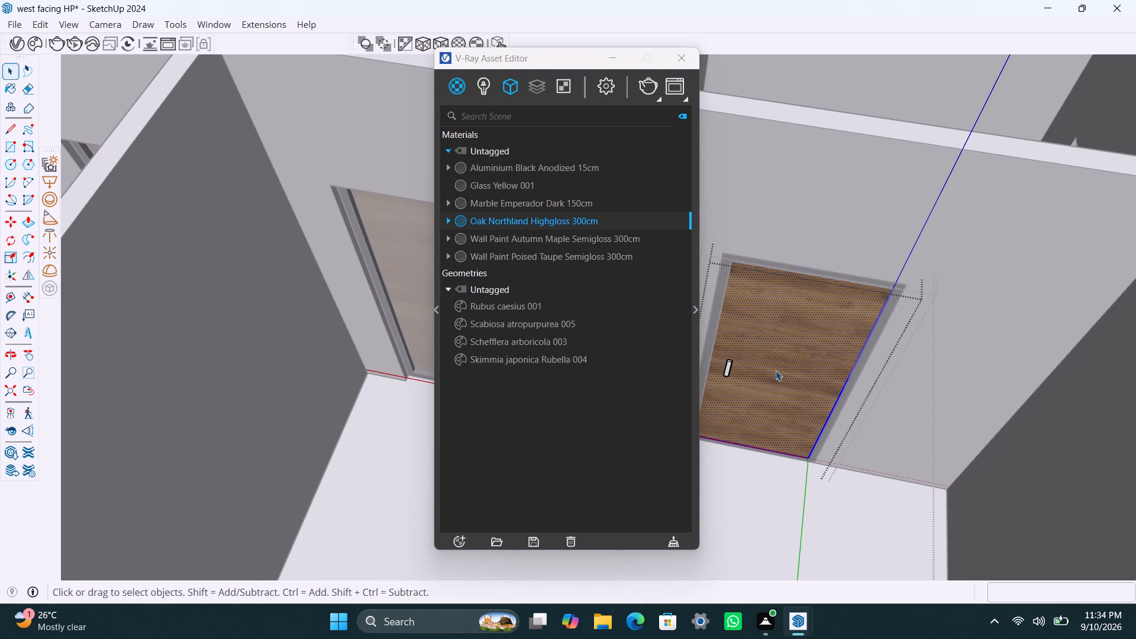
Apply Aluminium Black Anodized 15cm to the same rear corner room door's handle, with cubic projection fitted to its bounding box.
scroll(738, 373, up, 2)
click(730, 365)
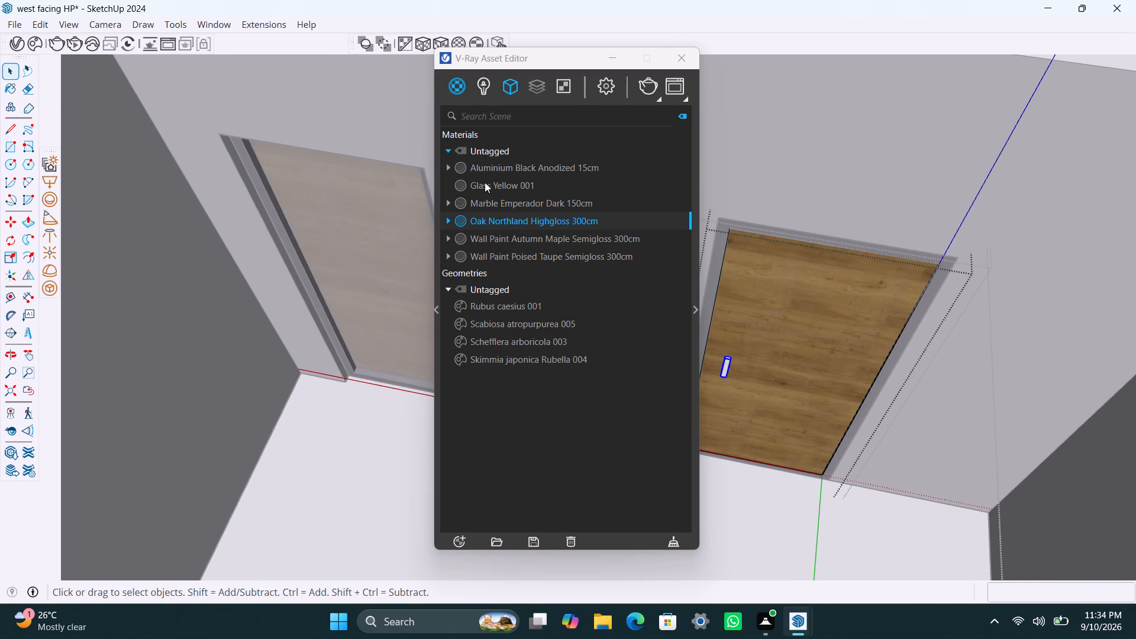
click(492, 162)
right_click(492, 162)
click(554, 194)
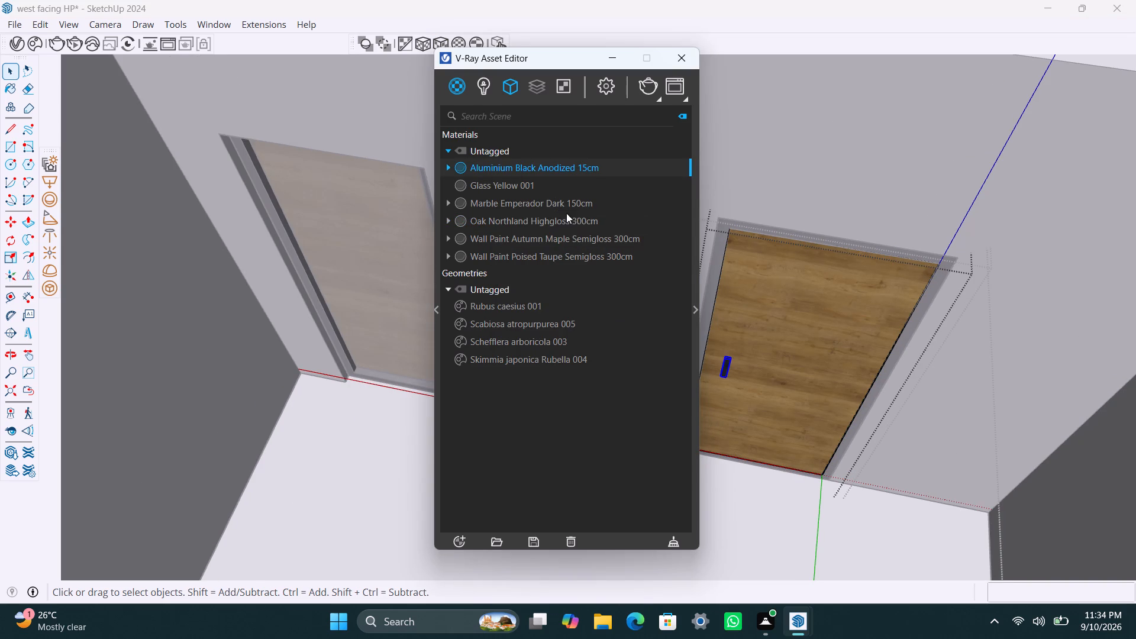
click(439, 42)
click(839, 225)
scroll(843, 183, down, 5)
triple_click(844, 182)
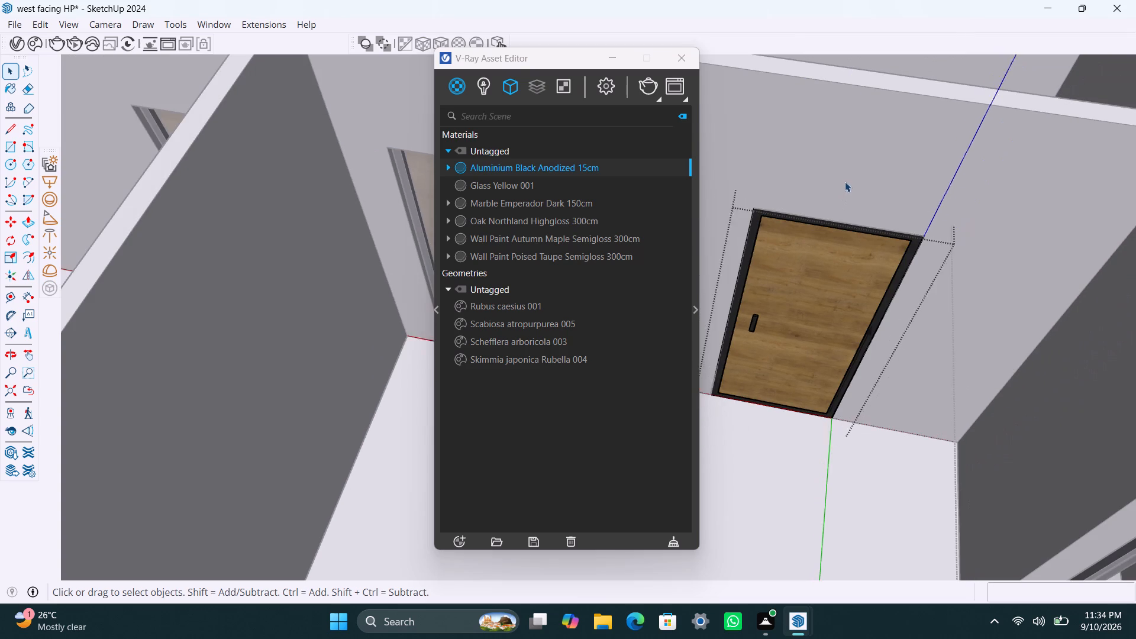
click(846, 180)
scroll(825, 314, down, 15)
triple_click(1118, 359)
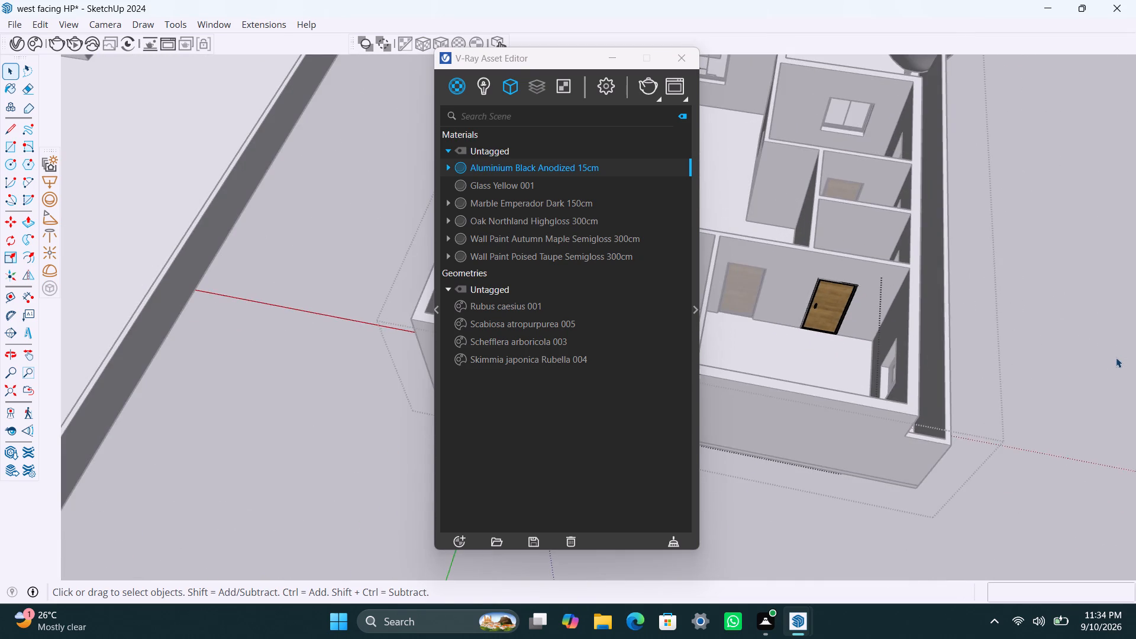
double_click(1112, 354)
Examine the house's rooms and outer walls for doors and windows that still lack materials.
scroll(757, 377, down, 4)
middle_drag(940, 384, 941, 384)
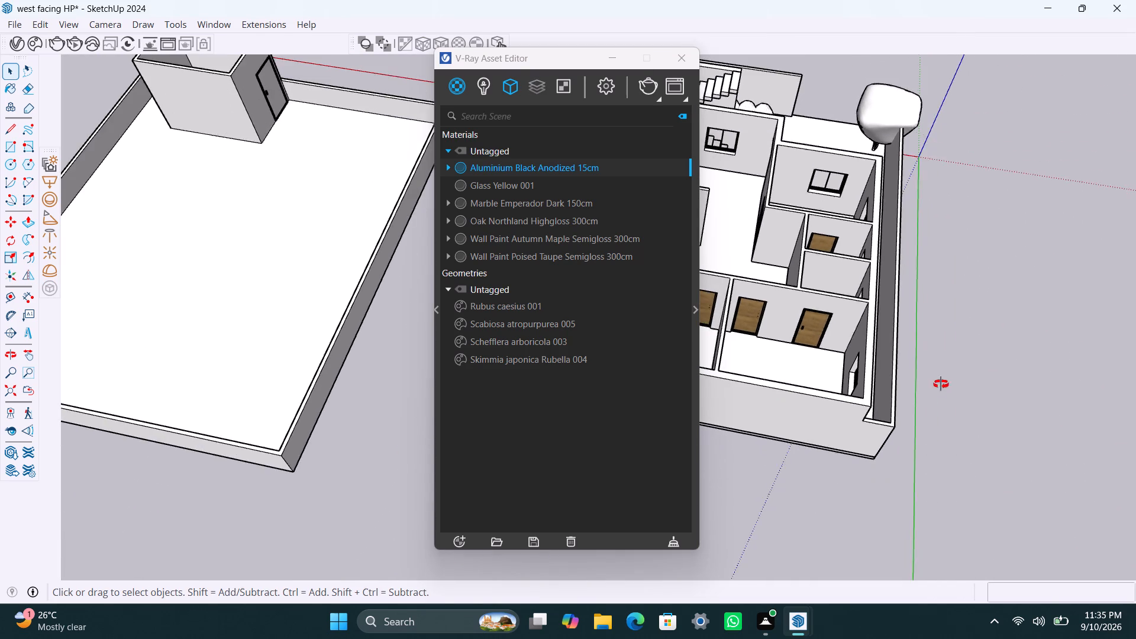
middle_drag(941, 384, 475, 350)
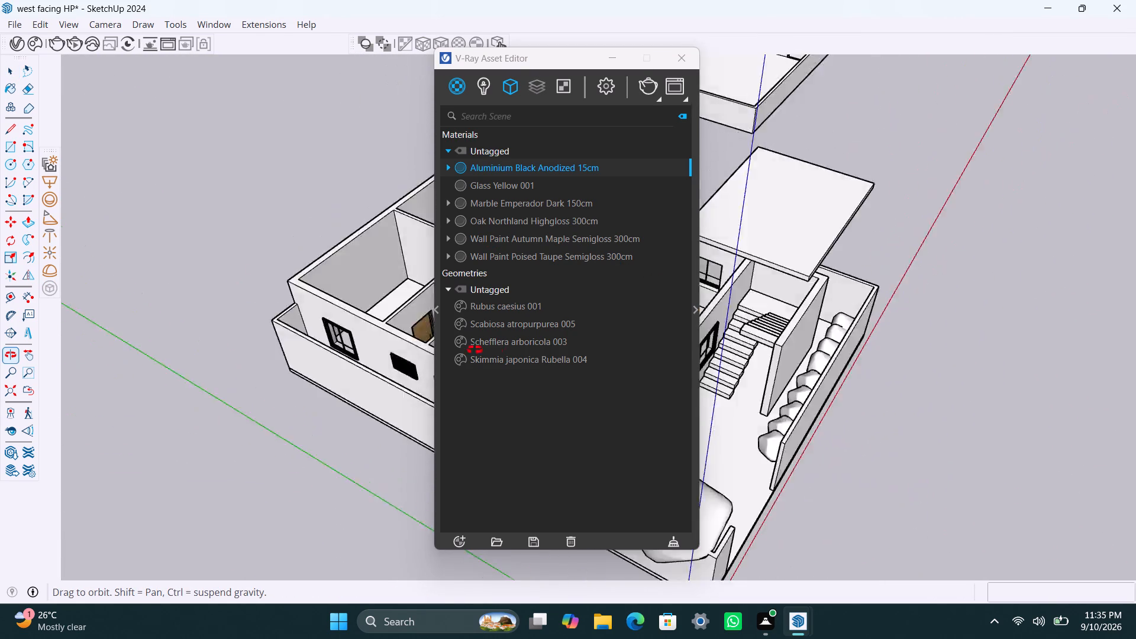
middle_drag(475, 350, 1132, 296)
scroll(648, 321, down, 6)
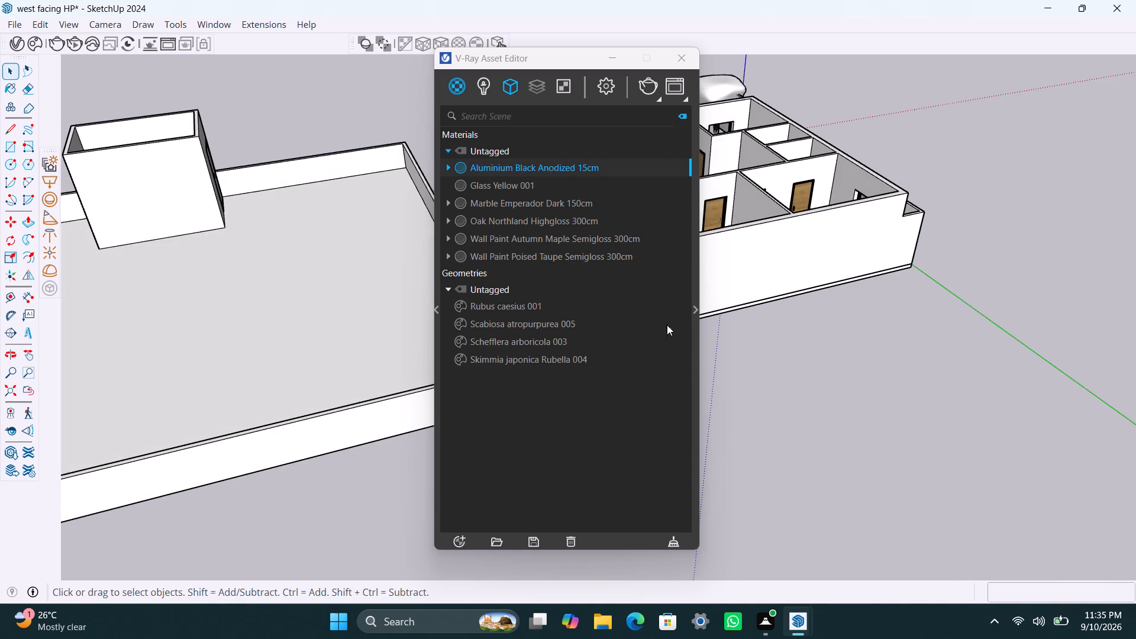
scroll(795, 306, down, 6)
middle_drag(809, 328, 1060, 320)
scroll(651, 214, up, 1)
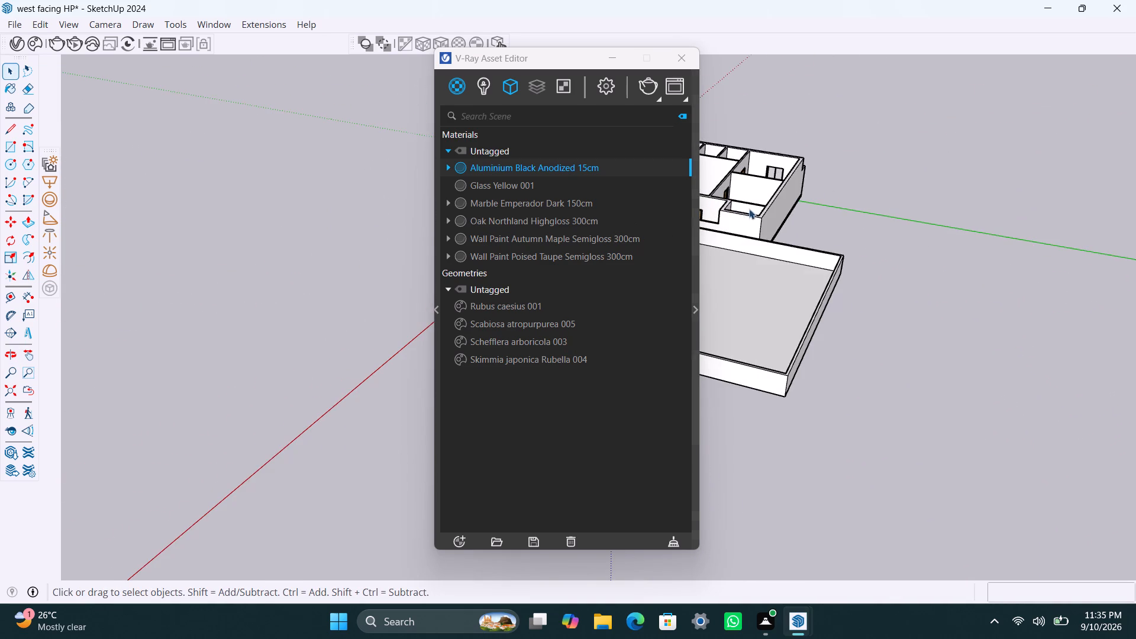
scroll(749, 209, up, 3)
middle_drag(760, 216, 946, 340)
scroll(798, 347, up, 4)
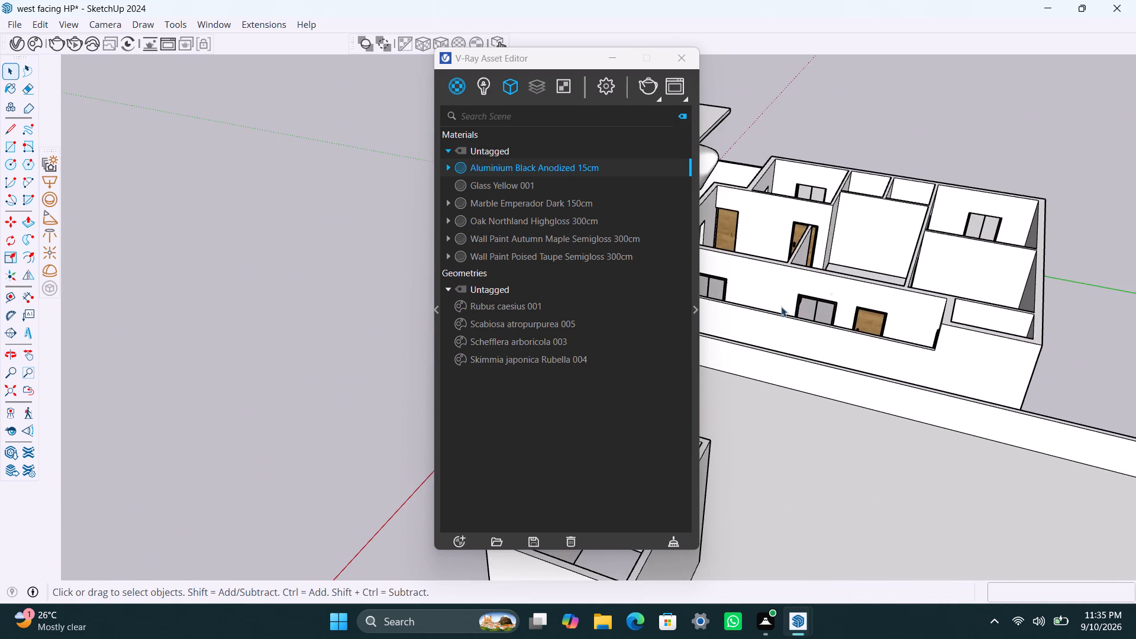
middle_drag(840, 282, 1010, 392)
scroll(916, 424, up, 4)
scroll(863, 386, up, 4)
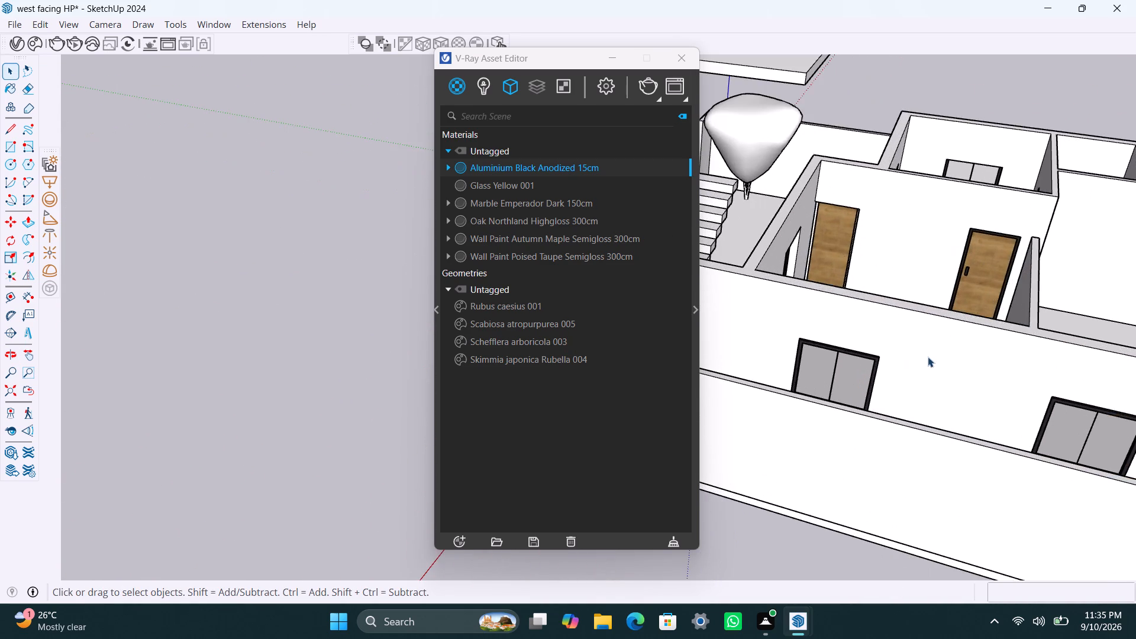
scroll(937, 357, down, 12)
scroll(1048, 405, down, 5)
scroll(1089, 415, up, 14)
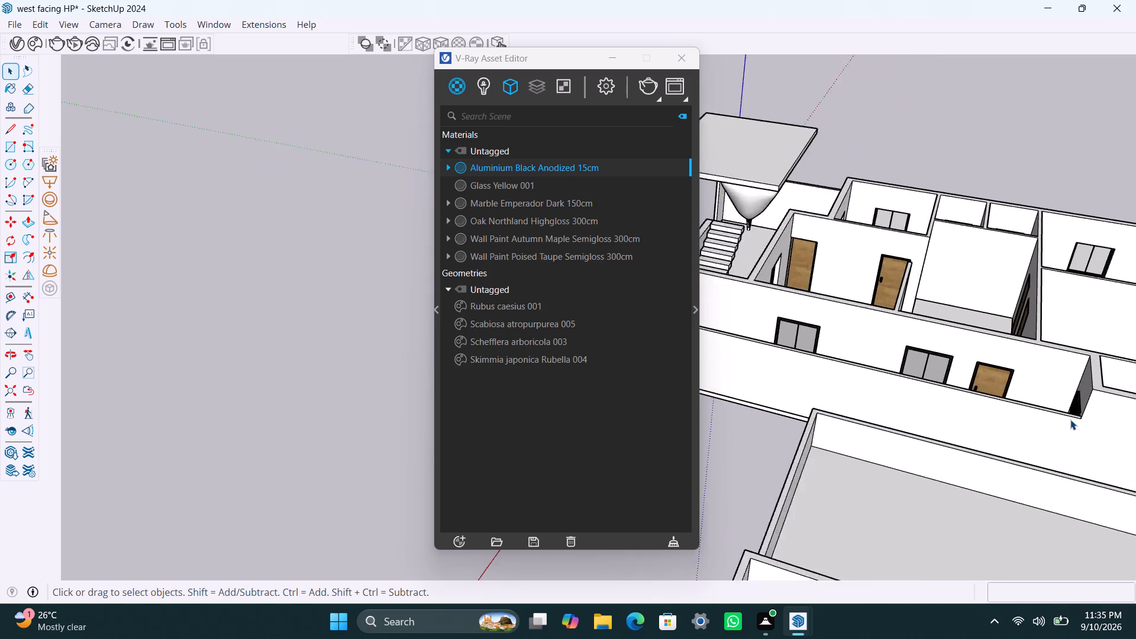
scroll(1070, 419, up, 15)
scroll(1098, 428, down, 9)
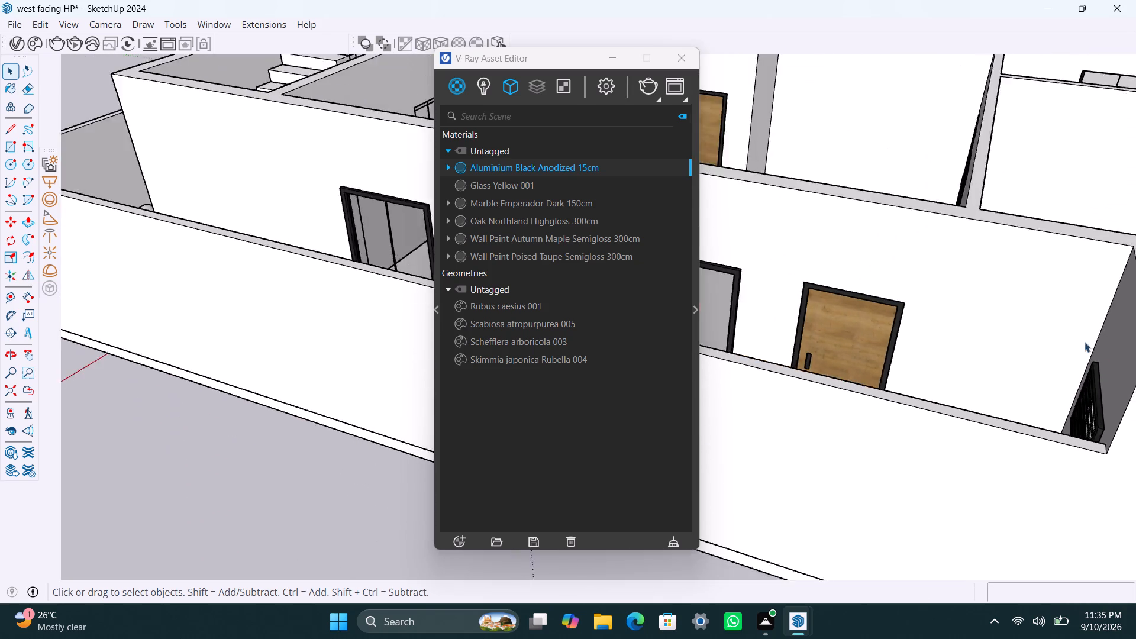
scroll(1085, 342, down, 20)
scroll(1085, 342, down, 8)
shift+middle_drag(1071, 277, 867, 425)
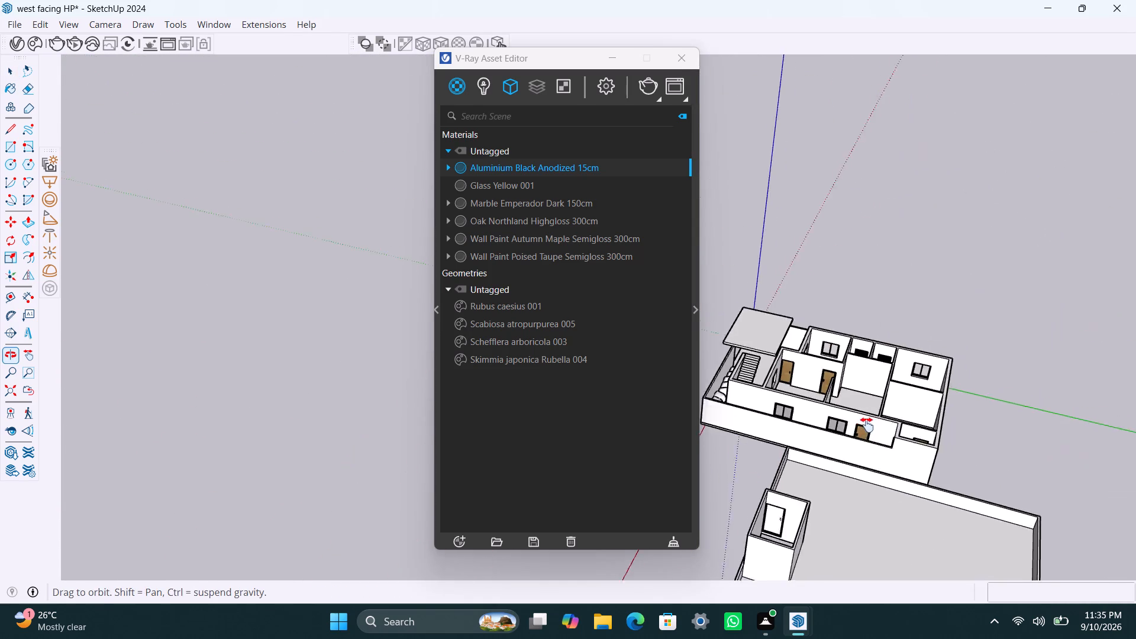
shift+middle_drag(867, 425, 844, 435)
scroll(871, 486, up, 4)
middle_drag(927, 433, 818, 349)
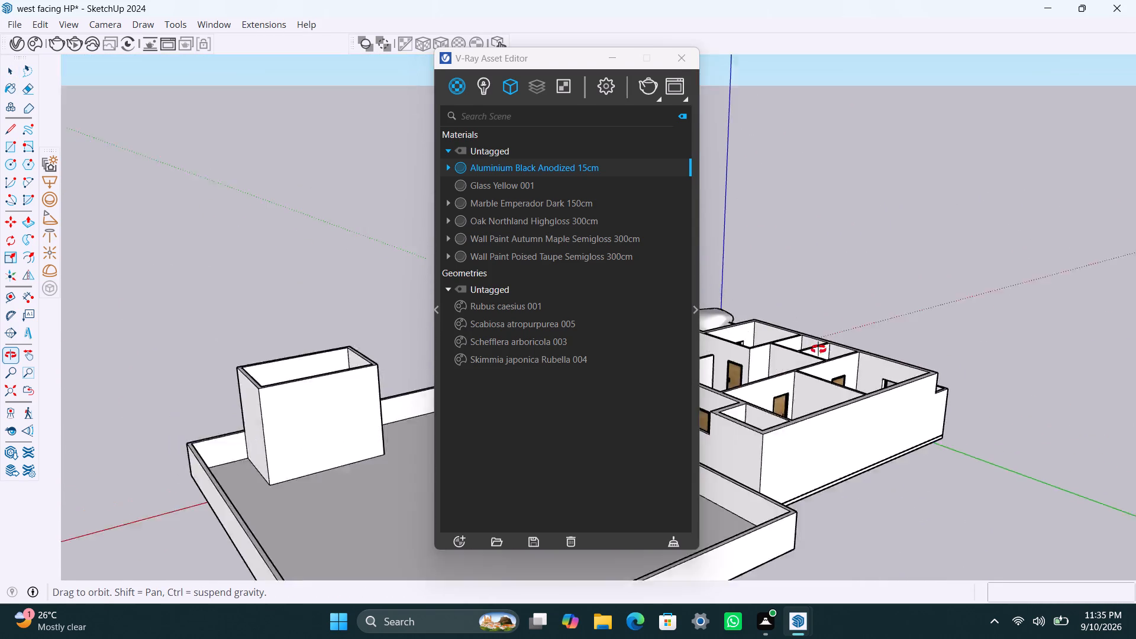
middle_drag(818, 349, 1074, 343)
scroll(813, 542, down, 4)
scroll(841, 442, down, 6)
Apply Aluminium Black Anodized 15cm to the frame of the rooftop room's blank door, with cubic projection fitted to its bounding box.
middle_drag(839, 451, 910, 462)
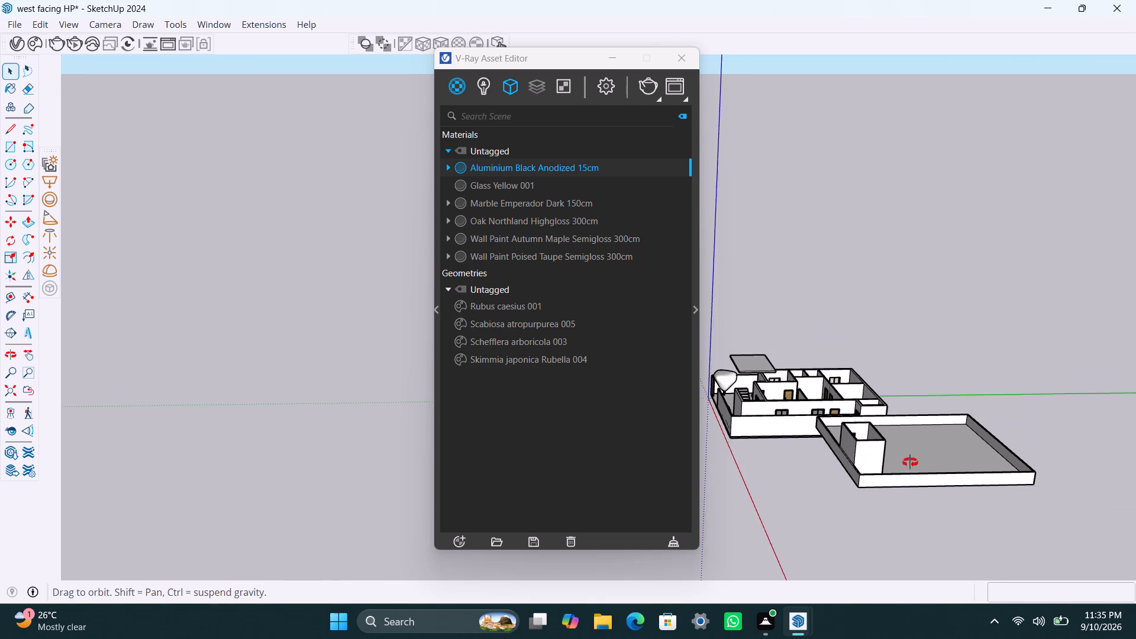
middle_drag(910, 462, 1135, 434)
scroll(832, 356, up, 4)
middle_drag(826, 364, 1114, 373)
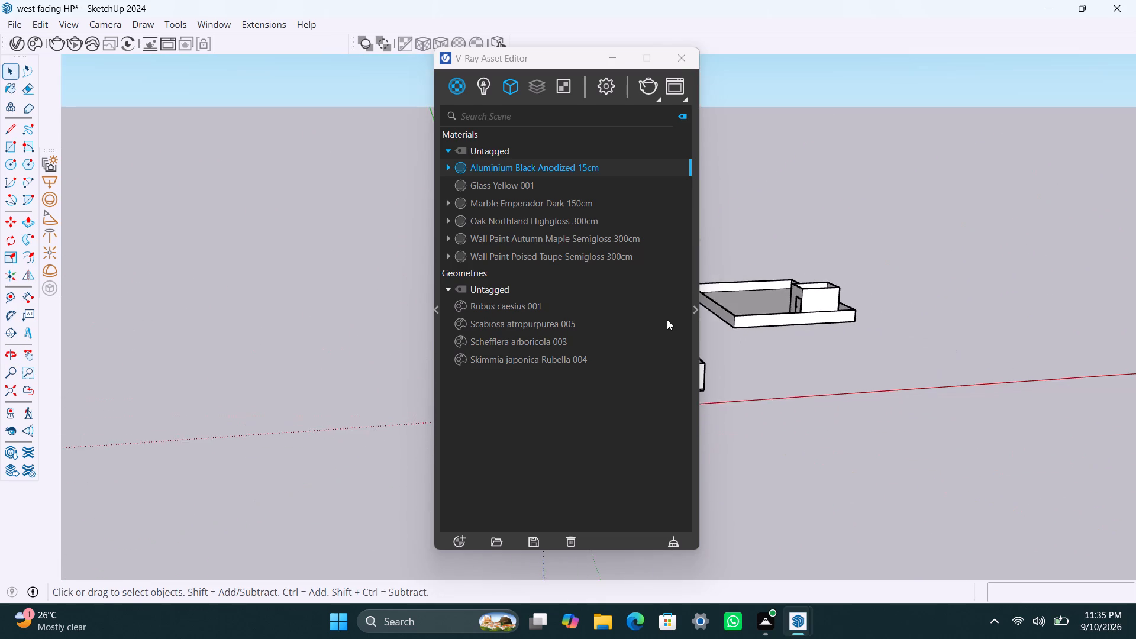
scroll(672, 318, up, 18)
middle_drag(813, 344, 955, 343)
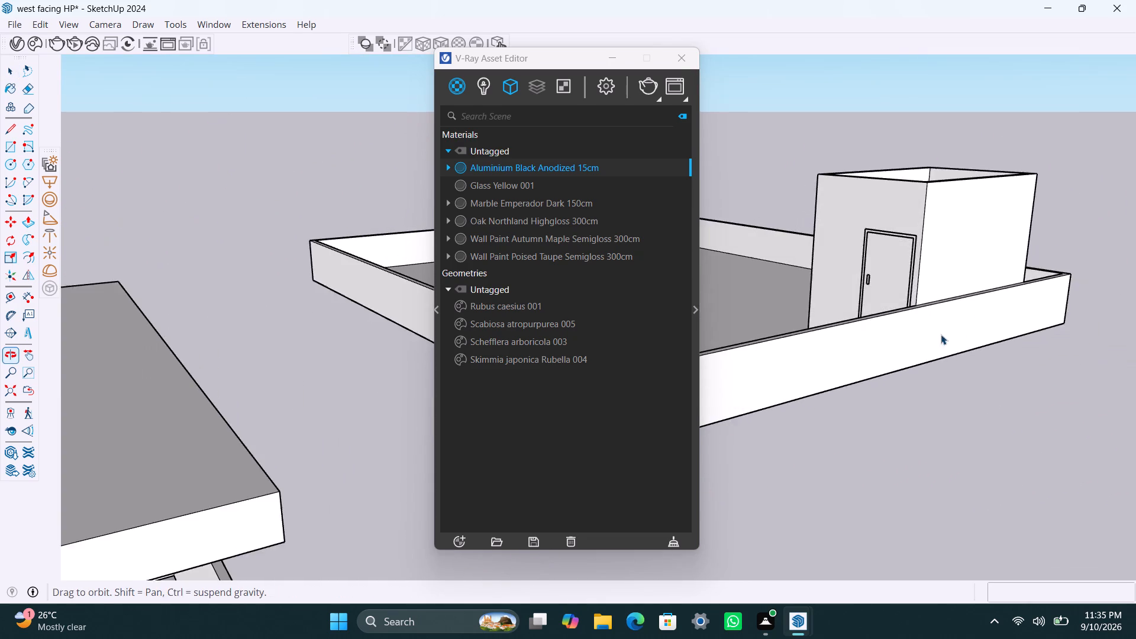
scroll(903, 230, up, 11)
double_click(895, 228)
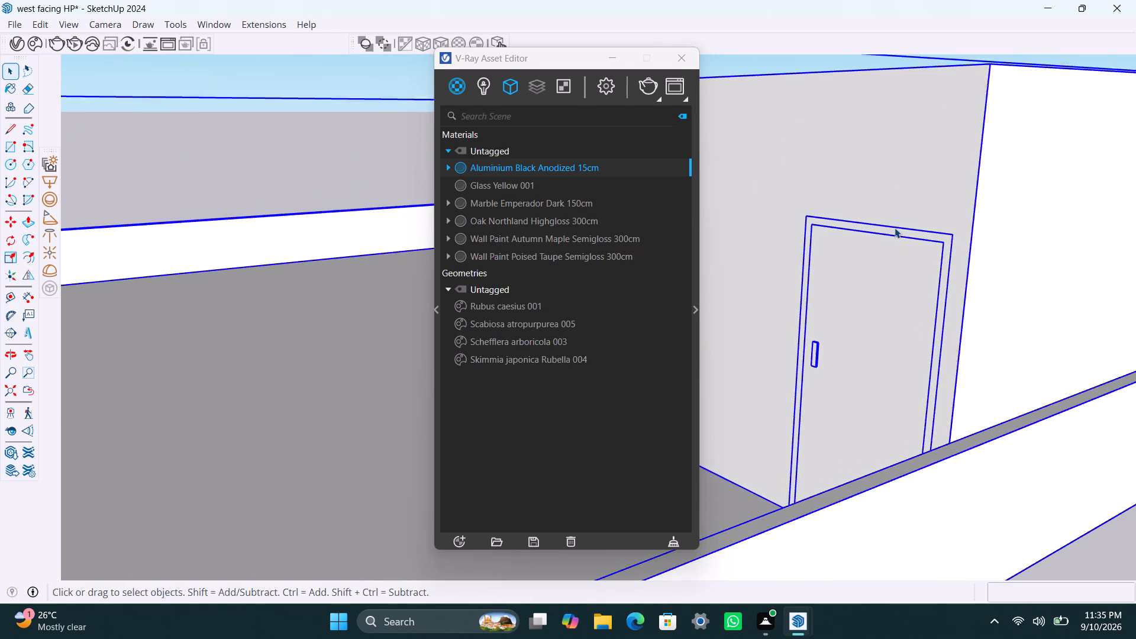
click(895, 228)
click(895, 228)
click(895, 229)
click(897, 230)
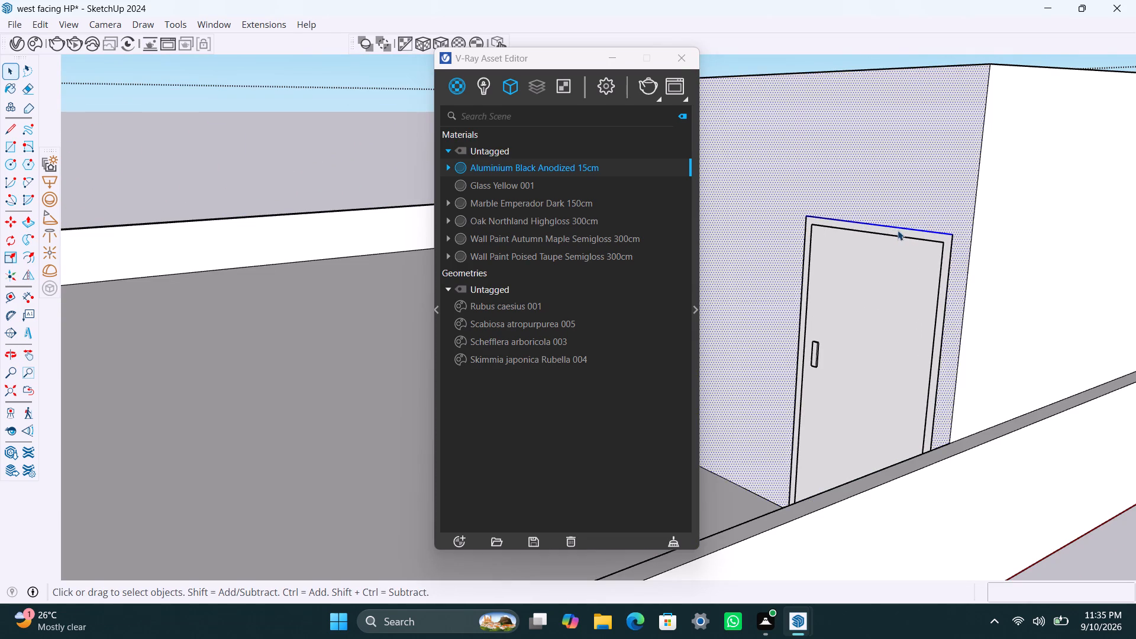
scroll(898, 230, up, 3)
double_click(898, 230)
click(898, 234)
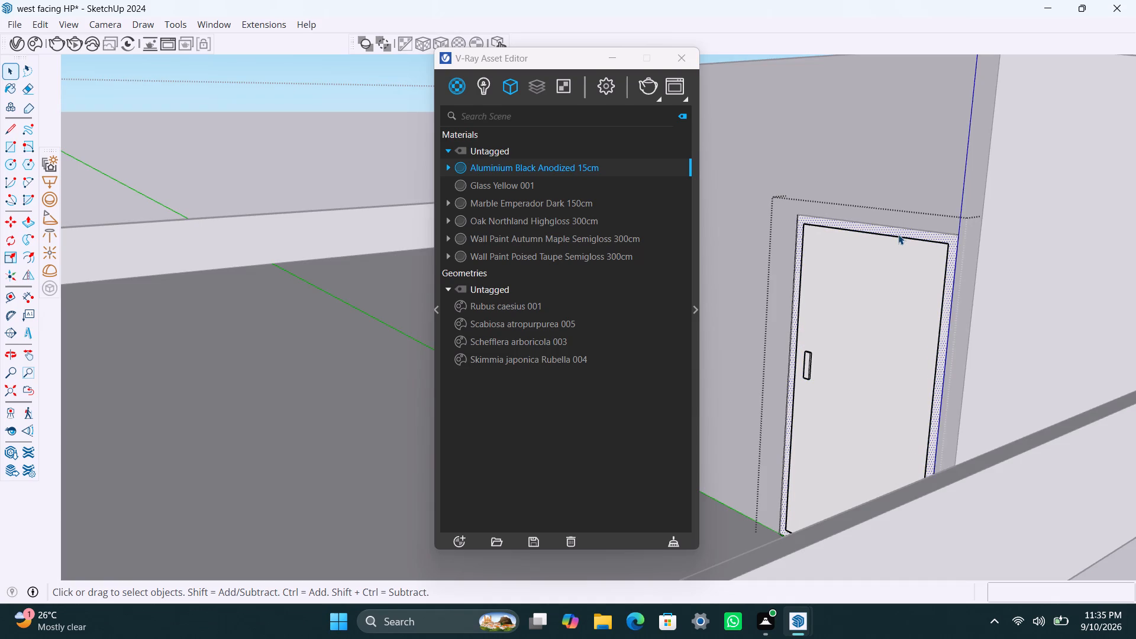
double_click(898, 233)
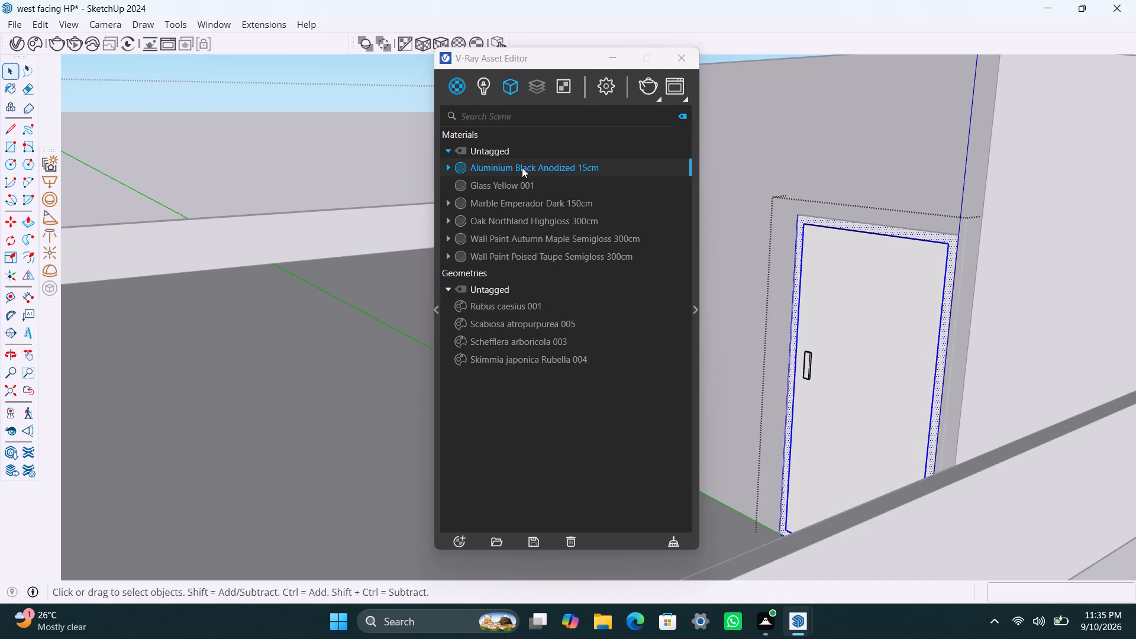
right_click(522, 167)
click(549, 195)
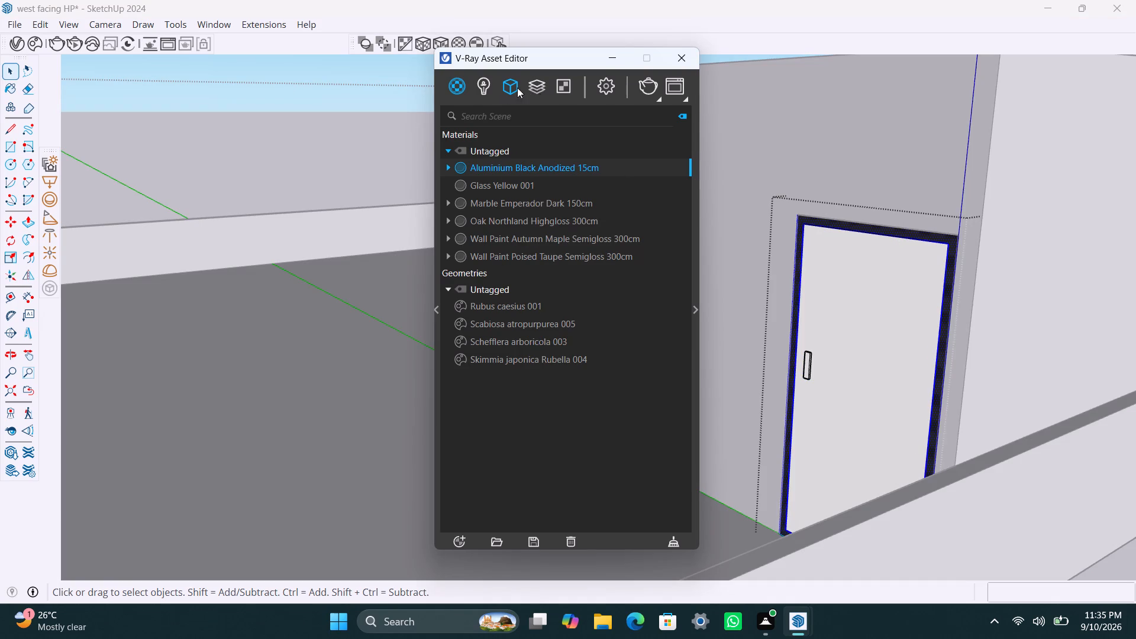
click(435, 46)
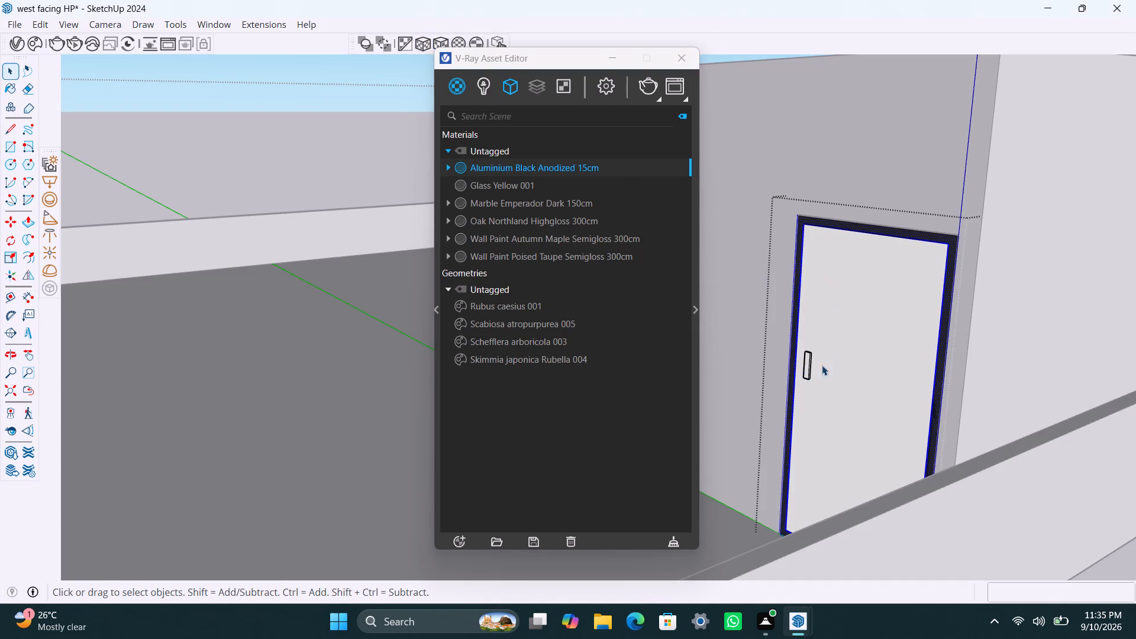
Apply Oak Northland Highgloss 300cm to the rooftop room door's panel, with cubic projection fitted to its bounding box.
click(809, 366)
click(826, 338)
triple_click(830, 335)
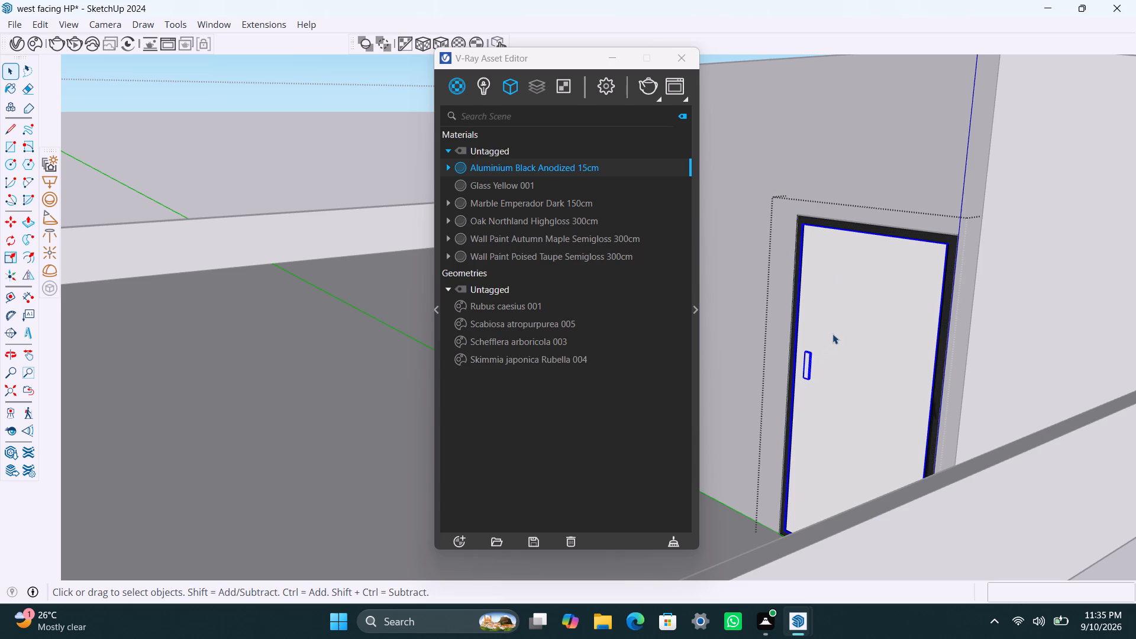
click(832, 334)
double_click(830, 309)
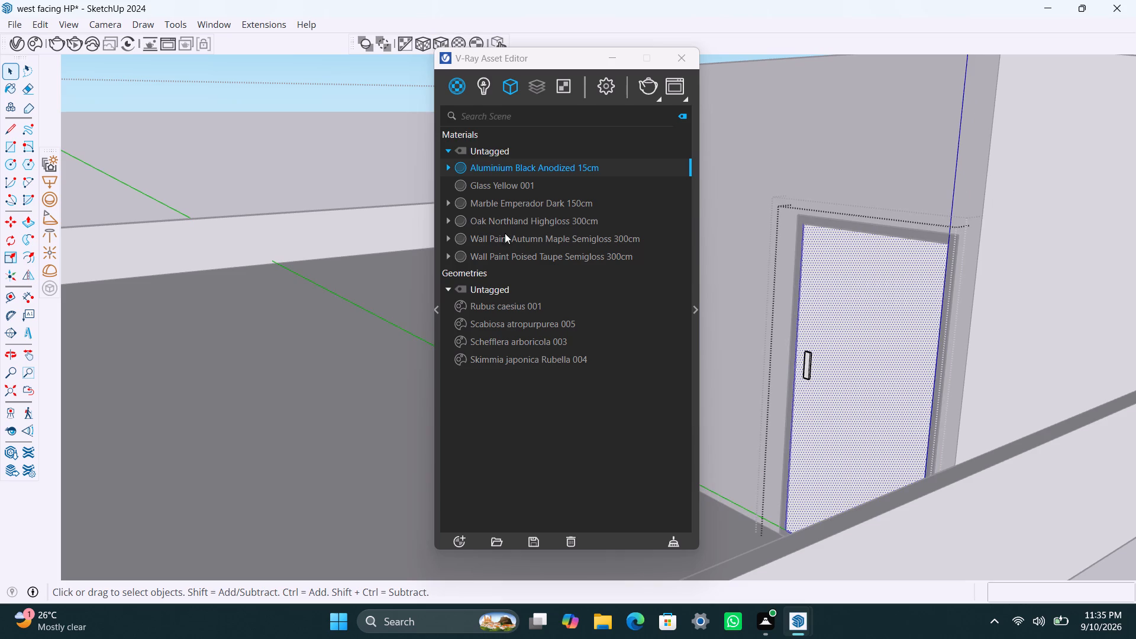
click(499, 217)
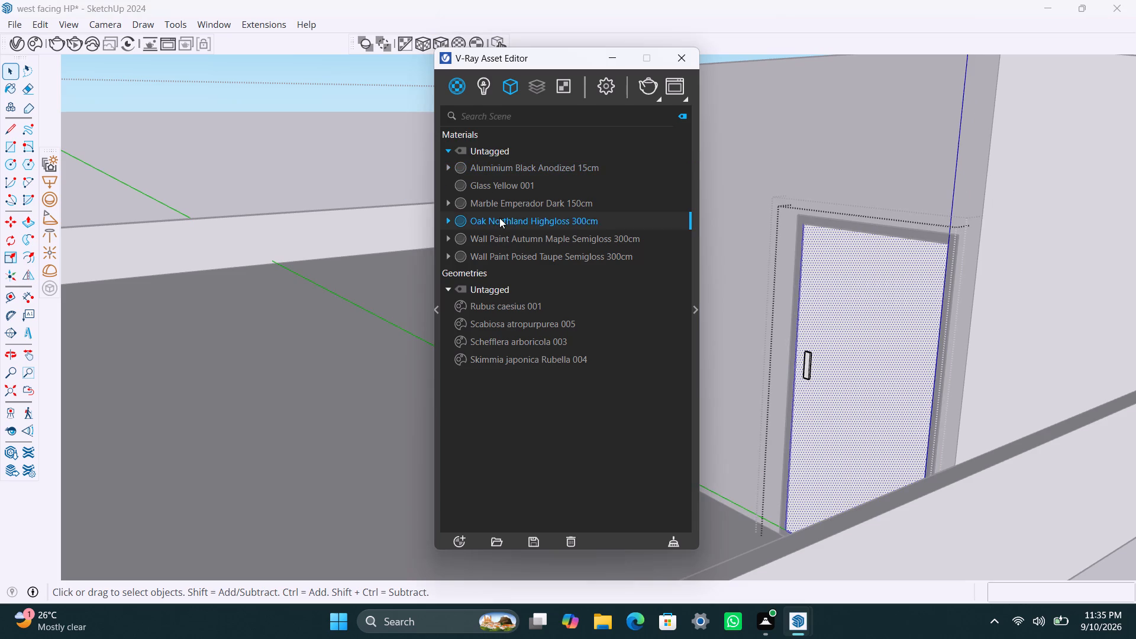
right_click(499, 218)
click(545, 241)
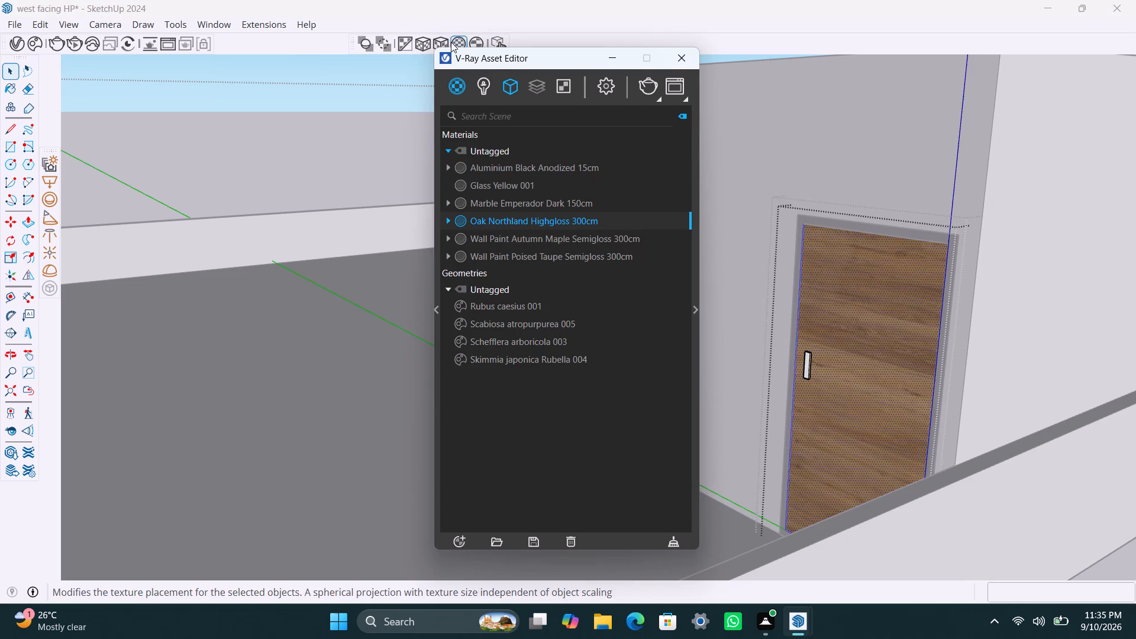
click(445, 41)
Apply Aluminium Black Anodized 15cm to the rooftop room door's handle, with cubic projection fitted to its bounding box.
scroll(826, 367, up, 2)
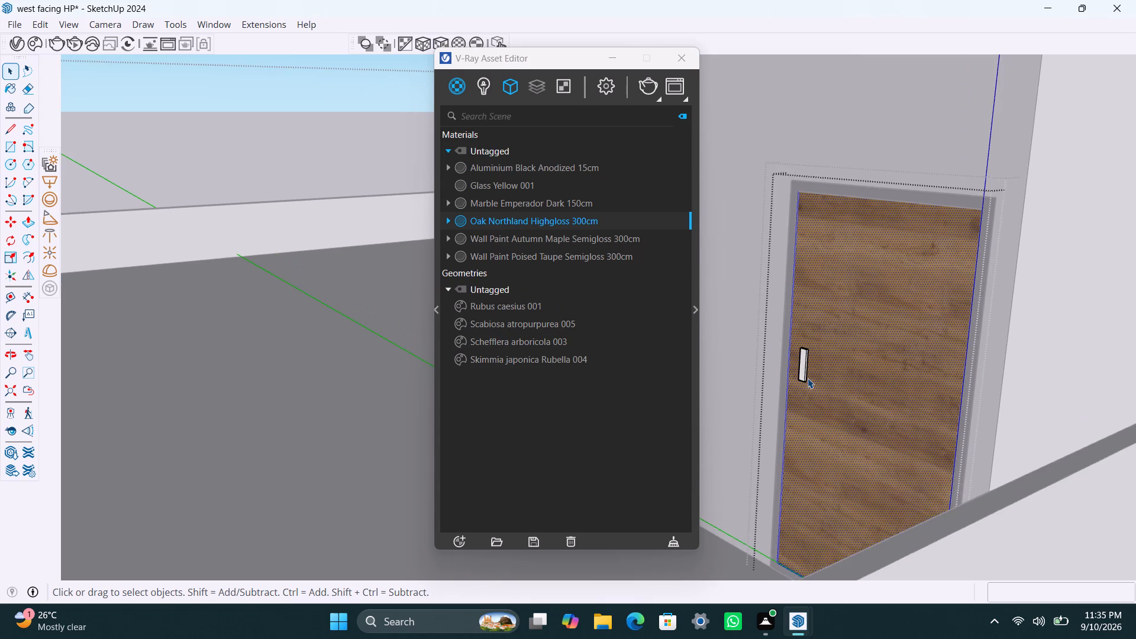
scroll(808, 378, up, 1)
click(805, 376)
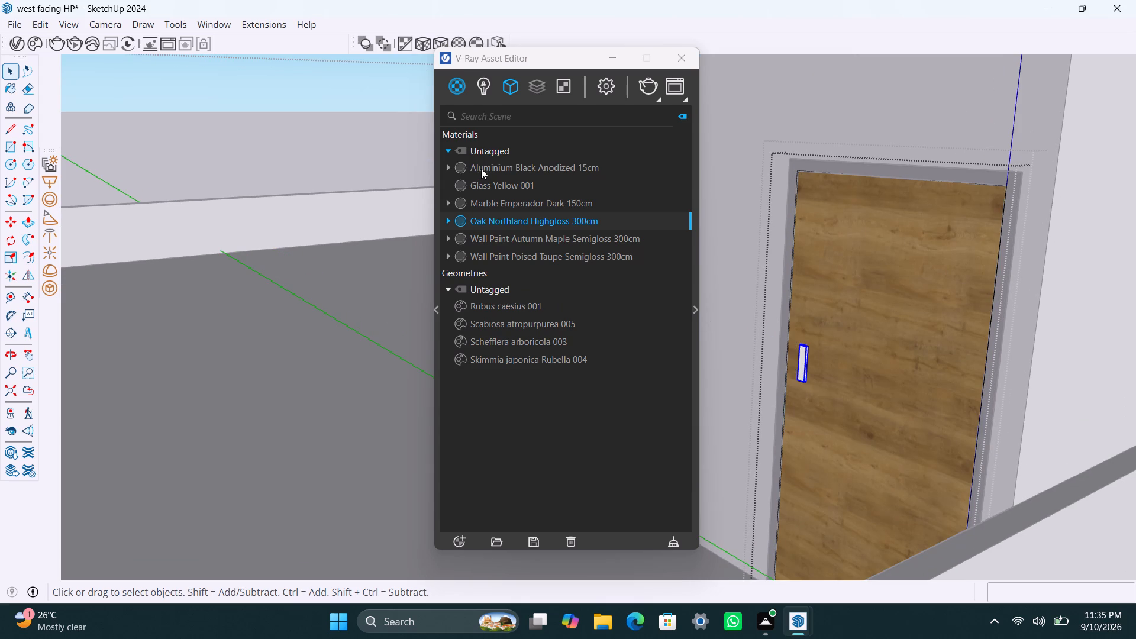
click(483, 167)
right_click(485, 167)
click(534, 205)
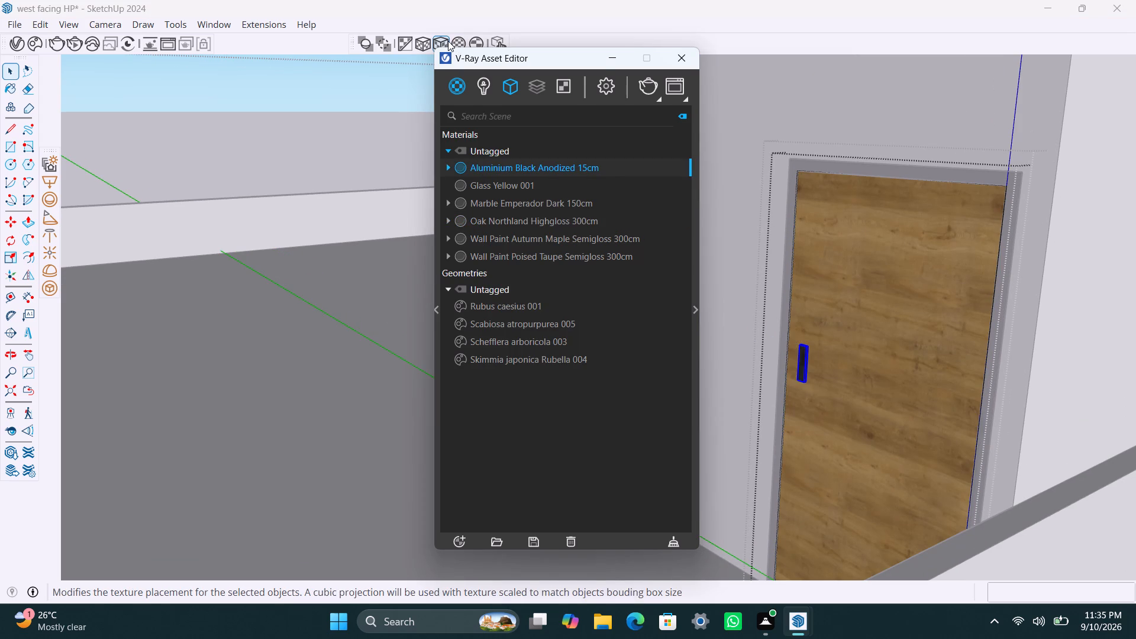
click(448, 40)
click(279, 272)
double_click(278, 164)
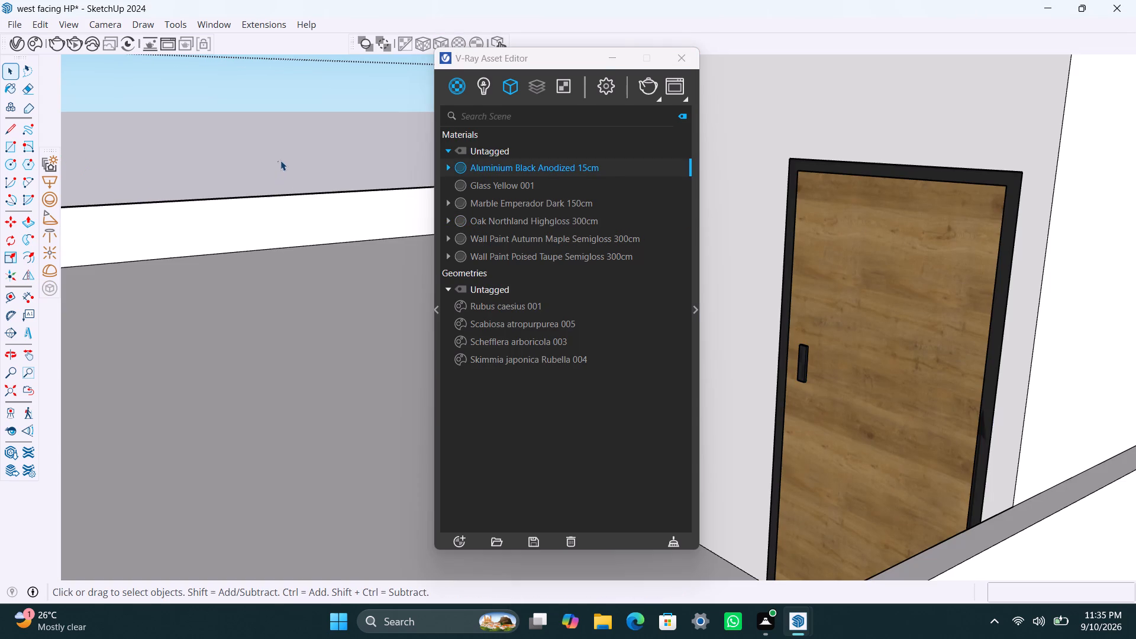
click(280, 160)
Save the model and minimise the V-Ray Asset Editor.
scroll(298, 234, down, 3)
key(ctrl+s)
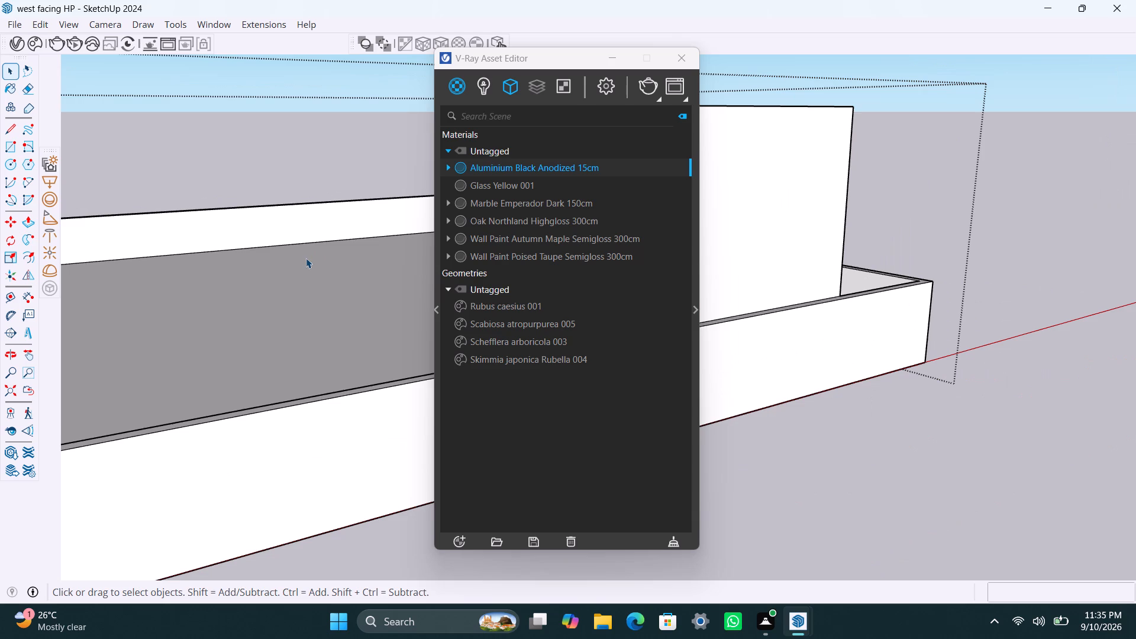
click(622, 59)
Move the roof slab group about 61' 9 1/4" by its bottom corner onto the top front corner of the house's side wall.
scroll(1130, 496, down, 19)
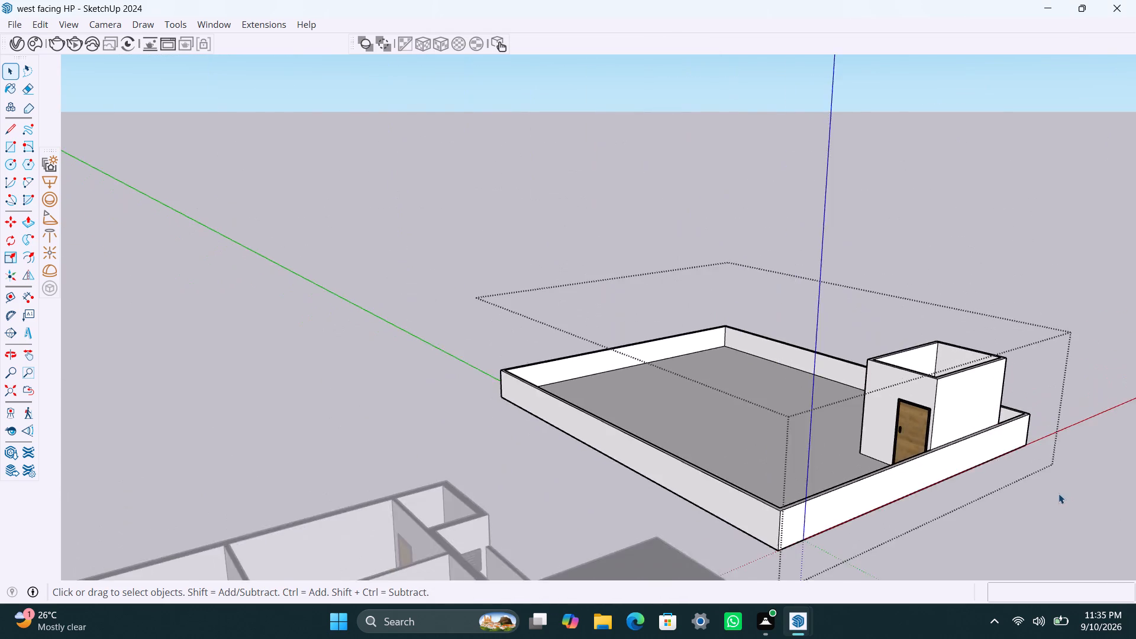
scroll(1058, 493, down, 3)
middle_drag(1043, 517, 477, 369)
scroll(482, 365, down, 8)
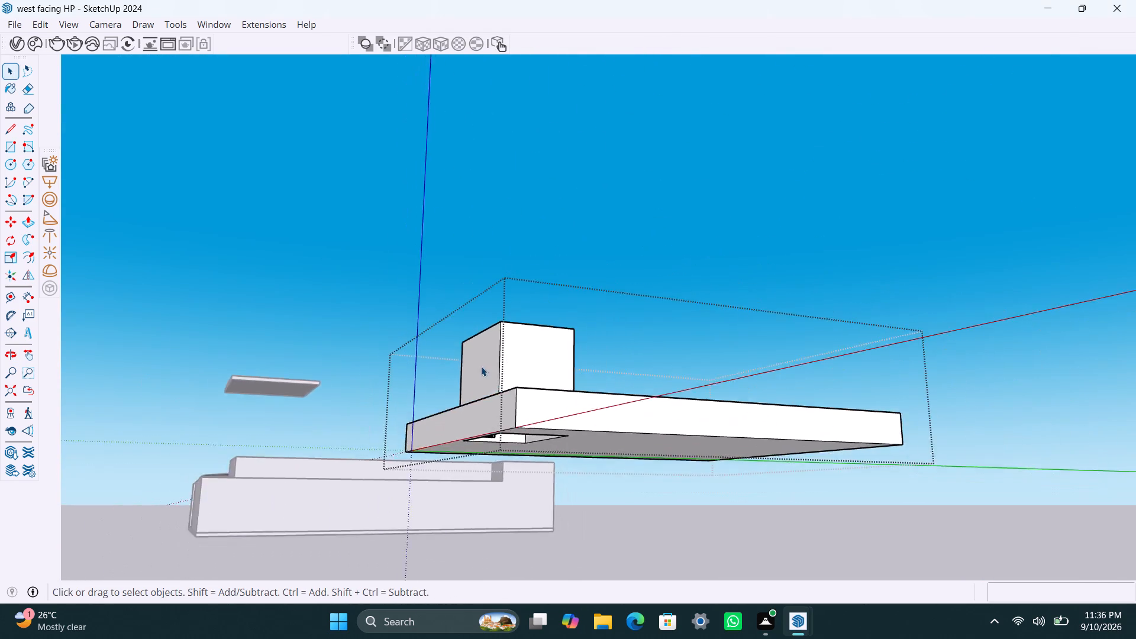
scroll(481, 366, down, 4)
middle_drag(539, 351, 567, 325)
click(824, 218)
scroll(532, 310, down, 2)
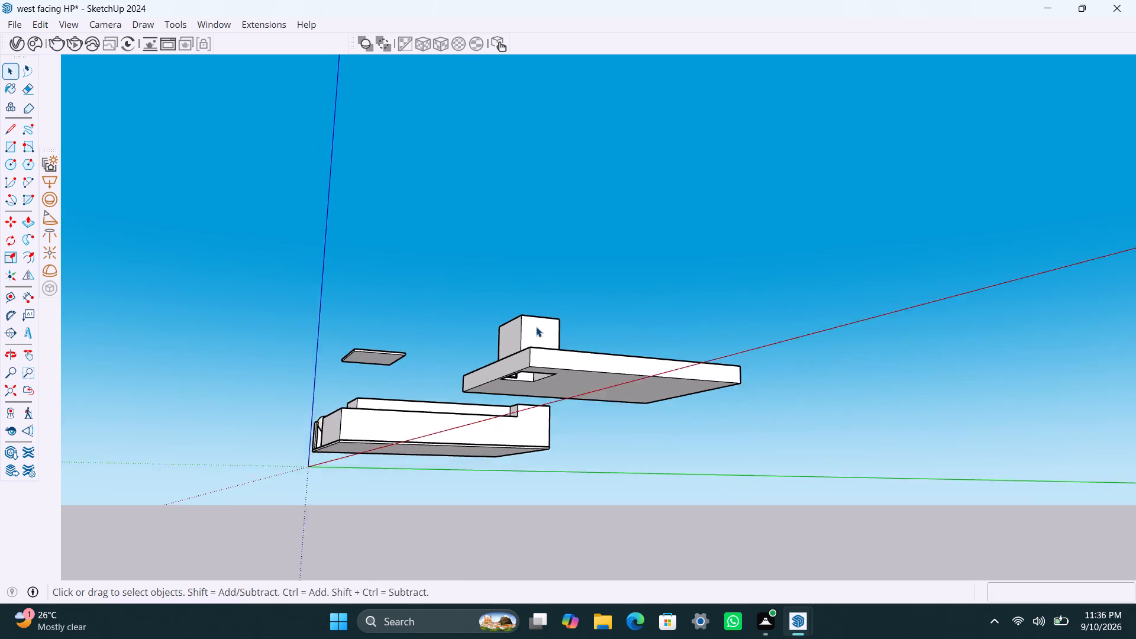
scroll(536, 327, down, 1)
middle_drag(539, 330, 622, 517)
scroll(585, 493, up, 4)
click(576, 446)
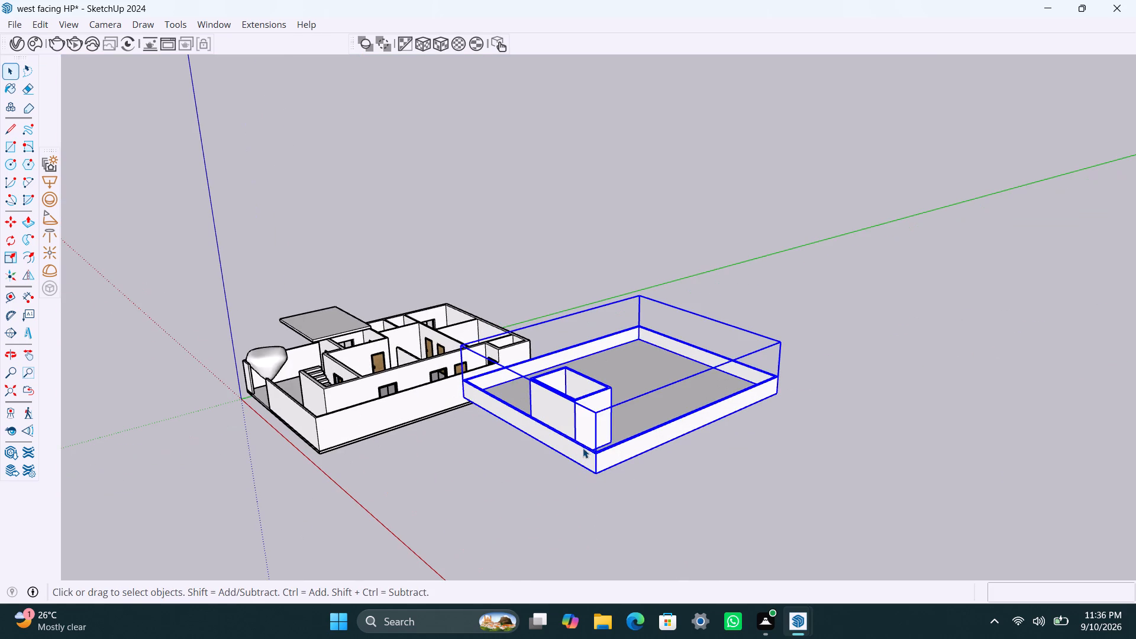
key(m)
click(602, 471)
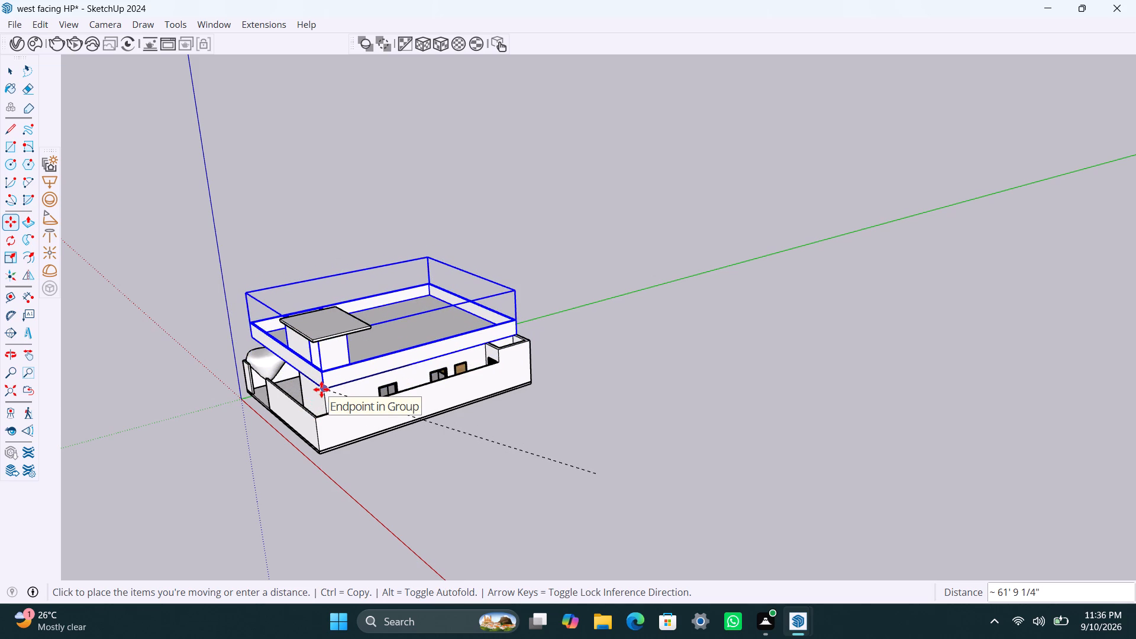
click(321, 389)
Move the roof slab group another 5' 1/2" so its bottom rear corner meets the outer wall's top rear corner.
scroll(563, 350, up, 2)
scroll(511, 335, up, 7)
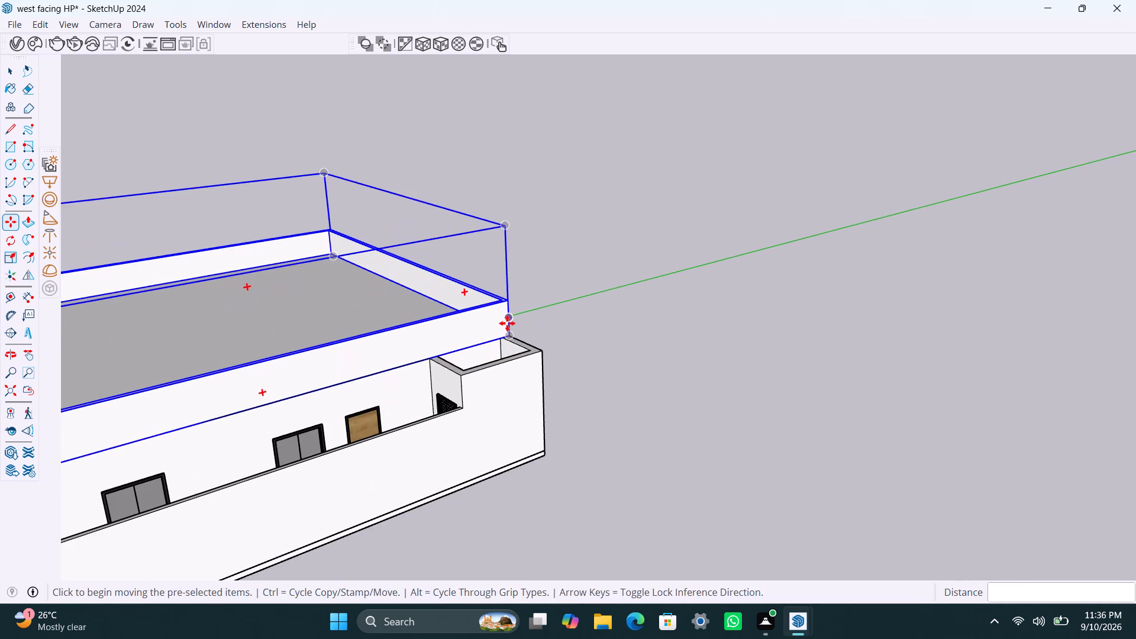
click(510, 330)
click(535, 347)
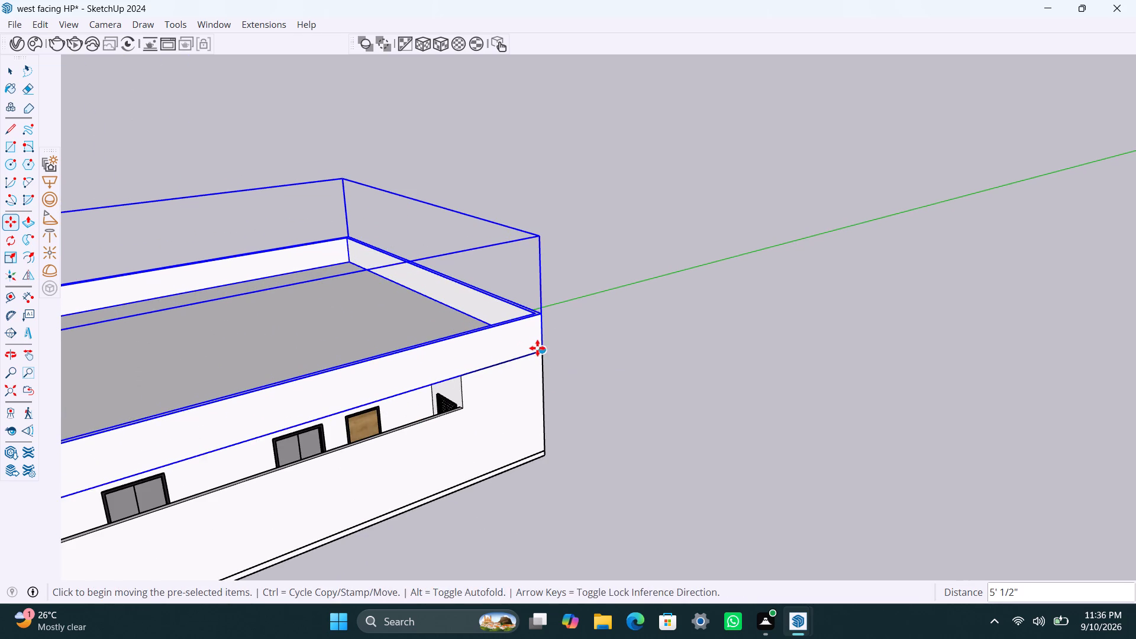
Deselect the roof slab and examine its fit on the house from the front, both sides and the staircase room.
key(space)
click(719, 351)
scroll(243, 348, down, 16)
middle_drag(275, 356, 569, 337)
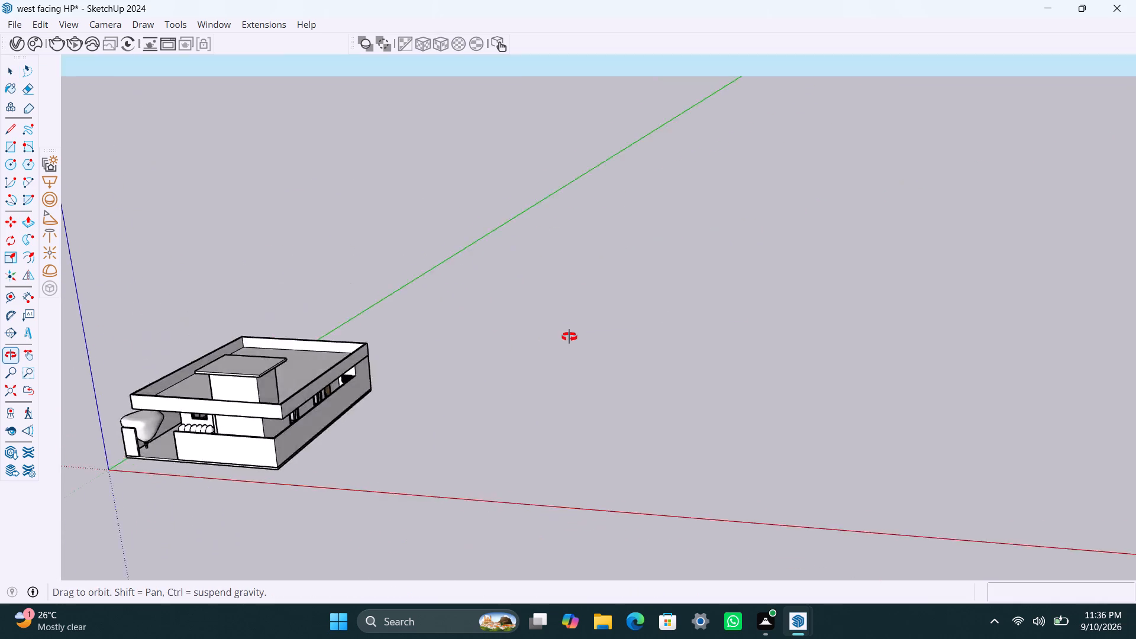
middle_drag(569, 337, 803, 298)
scroll(688, 445, down, 4)
middle_drag(674, 489, 436, 479)
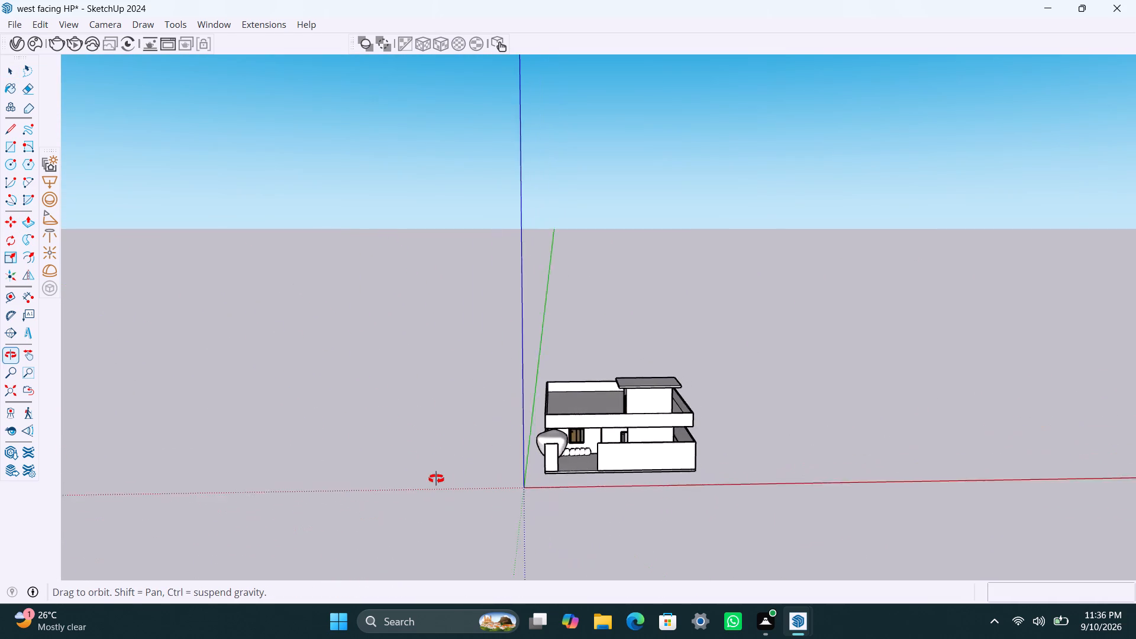
scroll(561, 457, up, 6)
middle_drag(586, 436, 564, 362)
scroll(577, 367, up, 4)
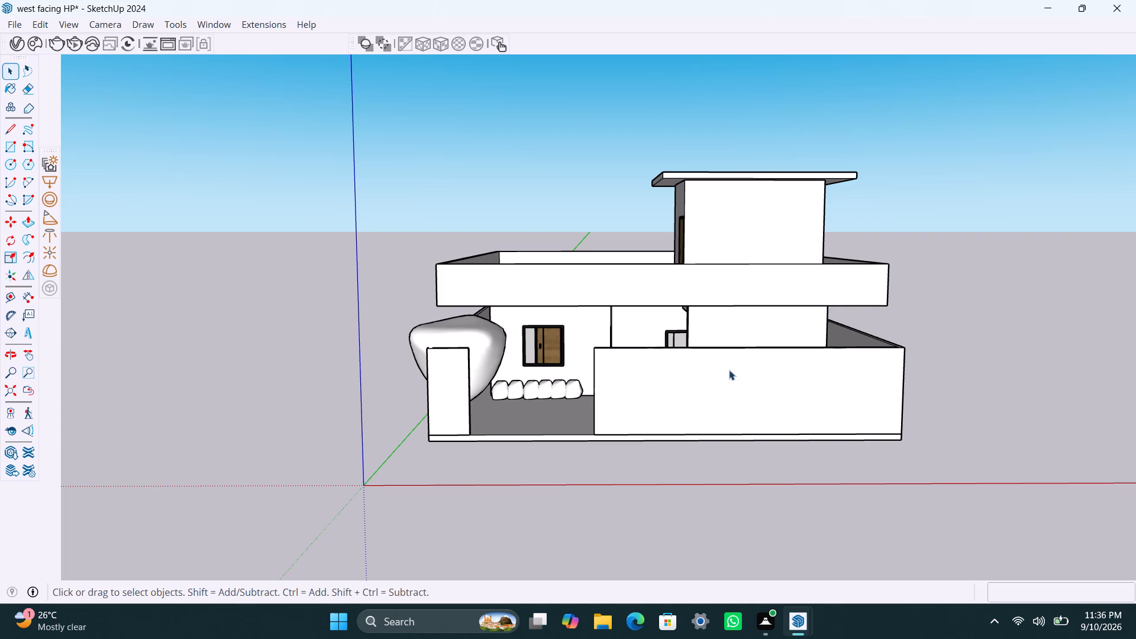
scroll(799, 335, up, 2)
middle_drag(799, 335, 651, 335)
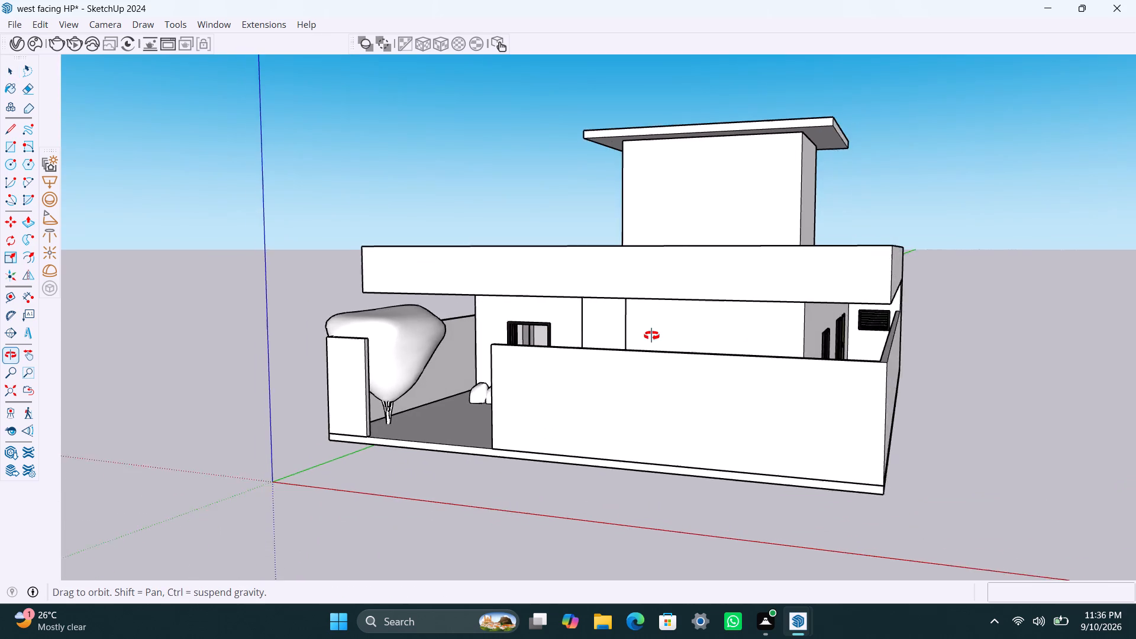
middle_drag(651, 335, 540, 359)
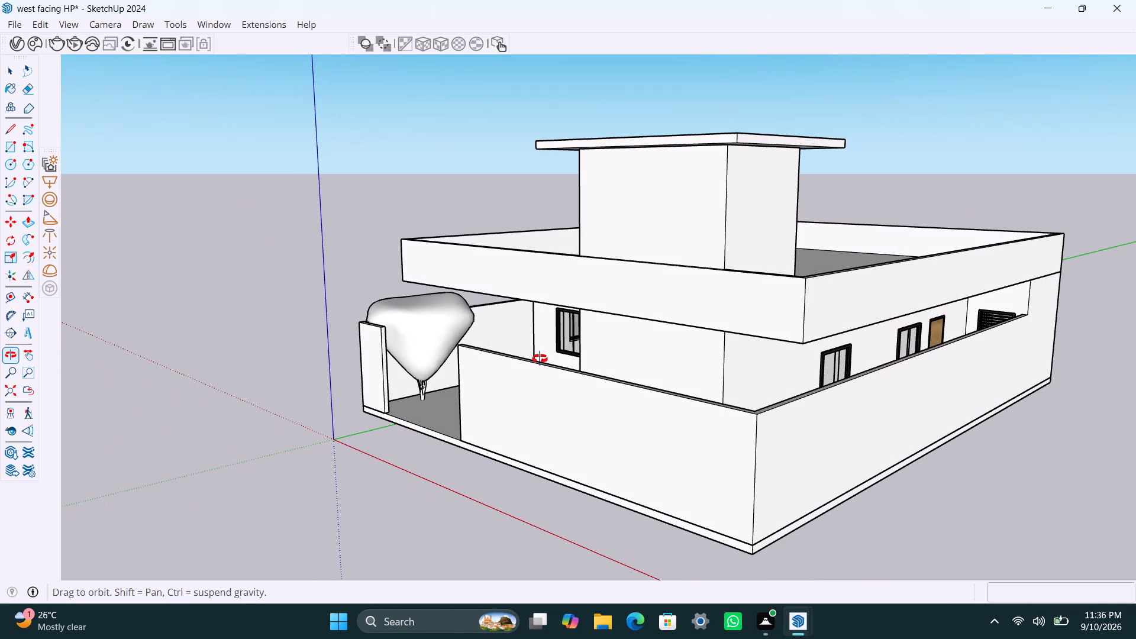
middle_drag(540, 359, 1026, 384)
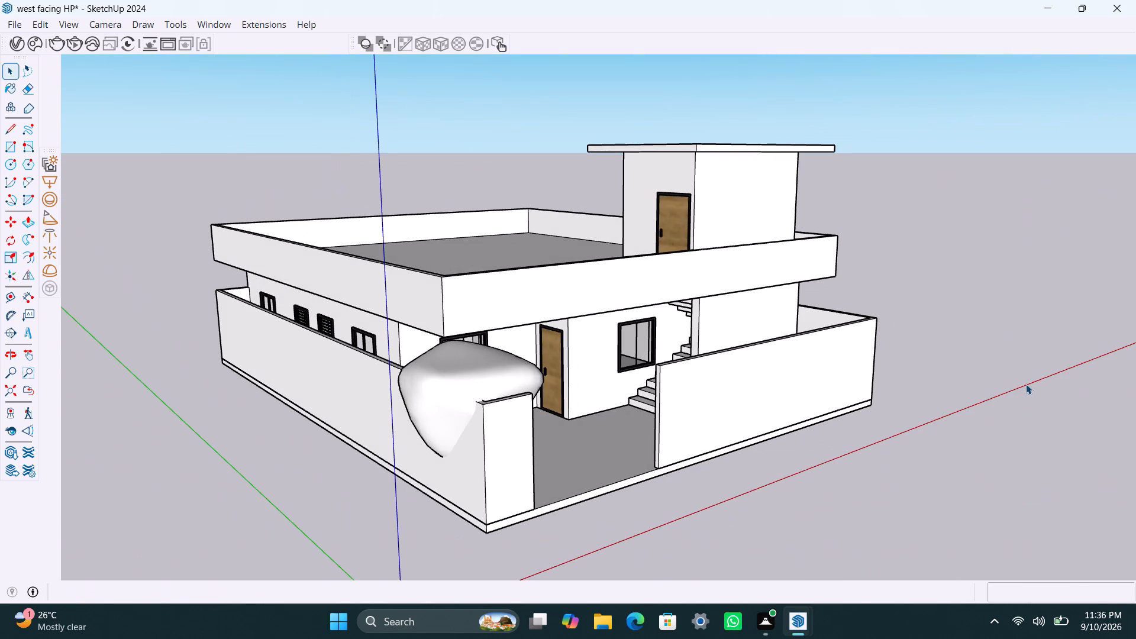
middle_drag(719, 375, 533, 378)
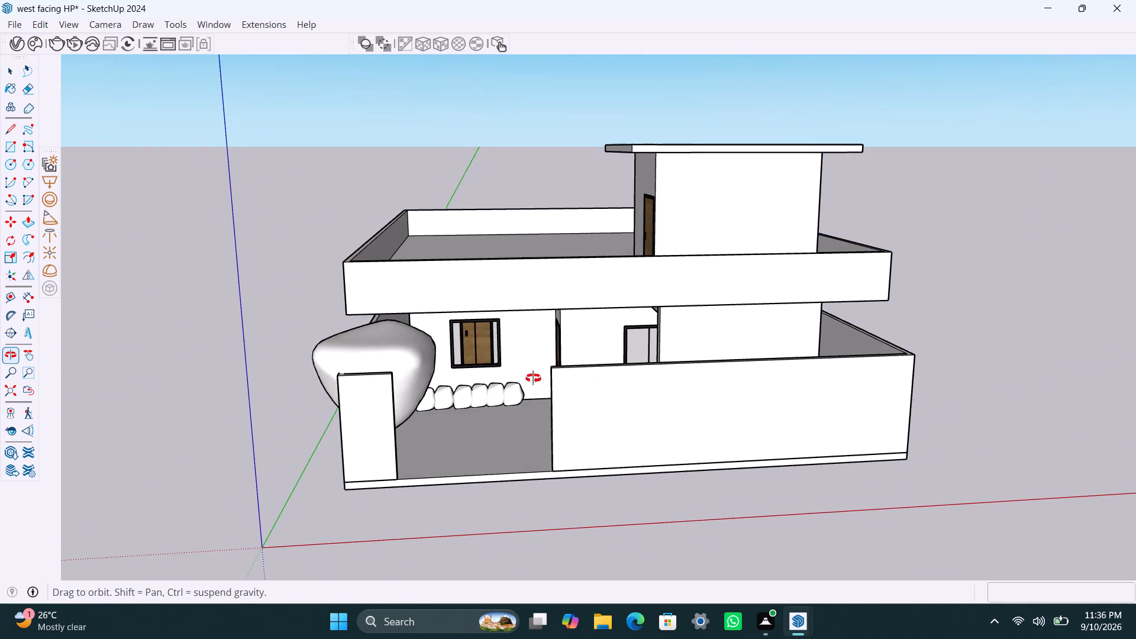
middle_drag(533, 378, 530, 379)
scroll(521, 381, down, 5)
middle_drag(564, 398, 546, 382)
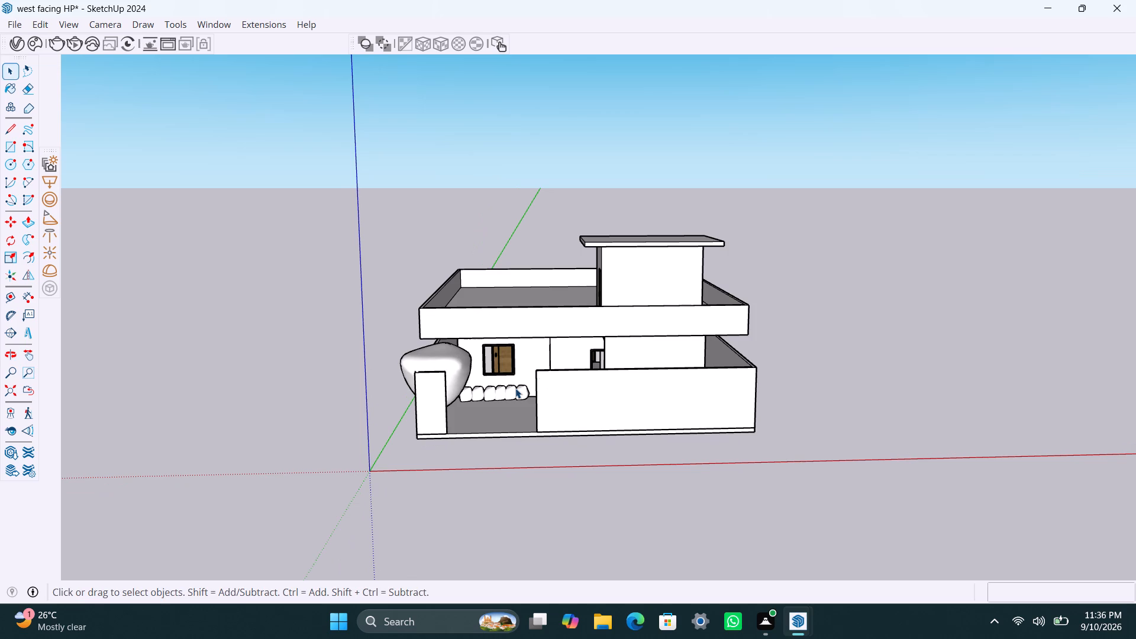
scroll(515, 388, up, 2)
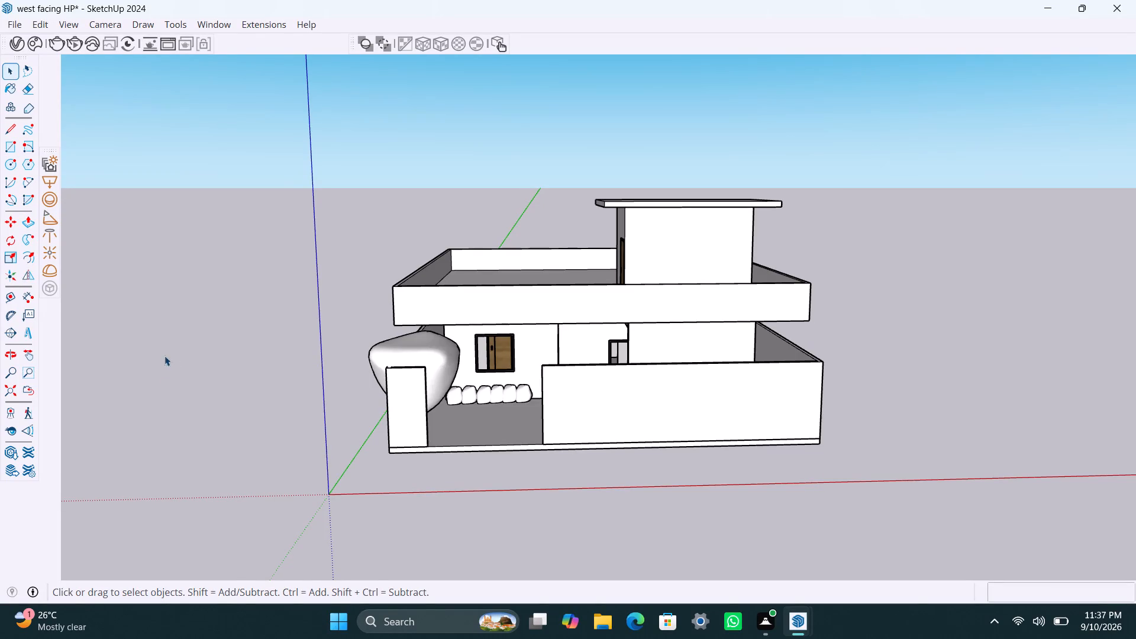
Apply Wall Paint Autumn Maple Semigloss 300cm to the front wall face around the window behind the row of shrubs, inside the walls group.
click(22, 44)
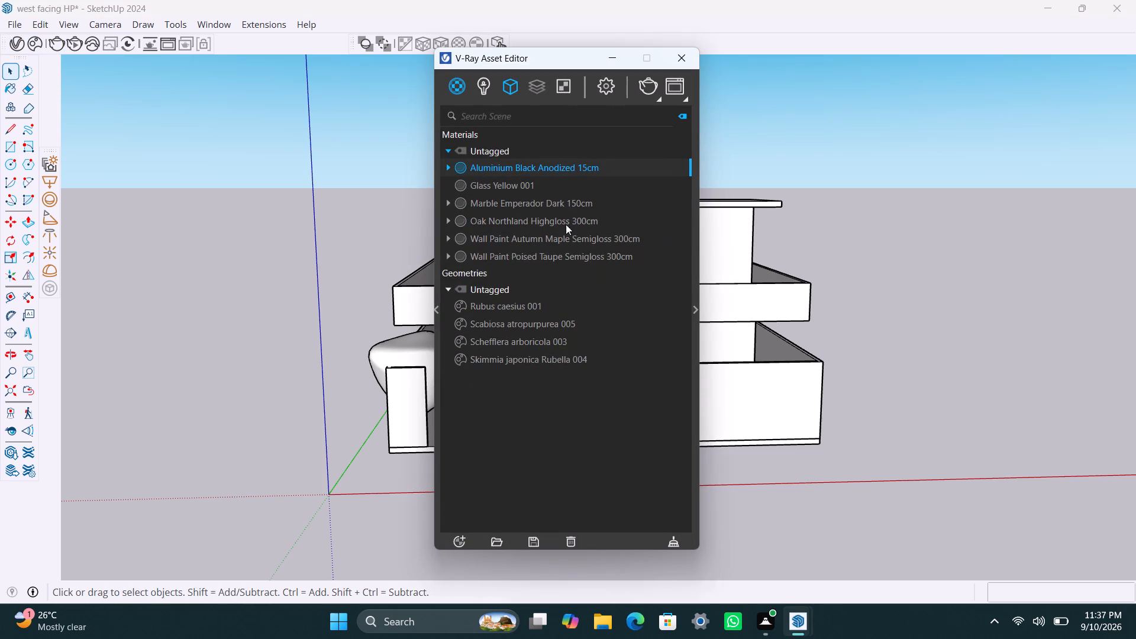
click(519, 236)
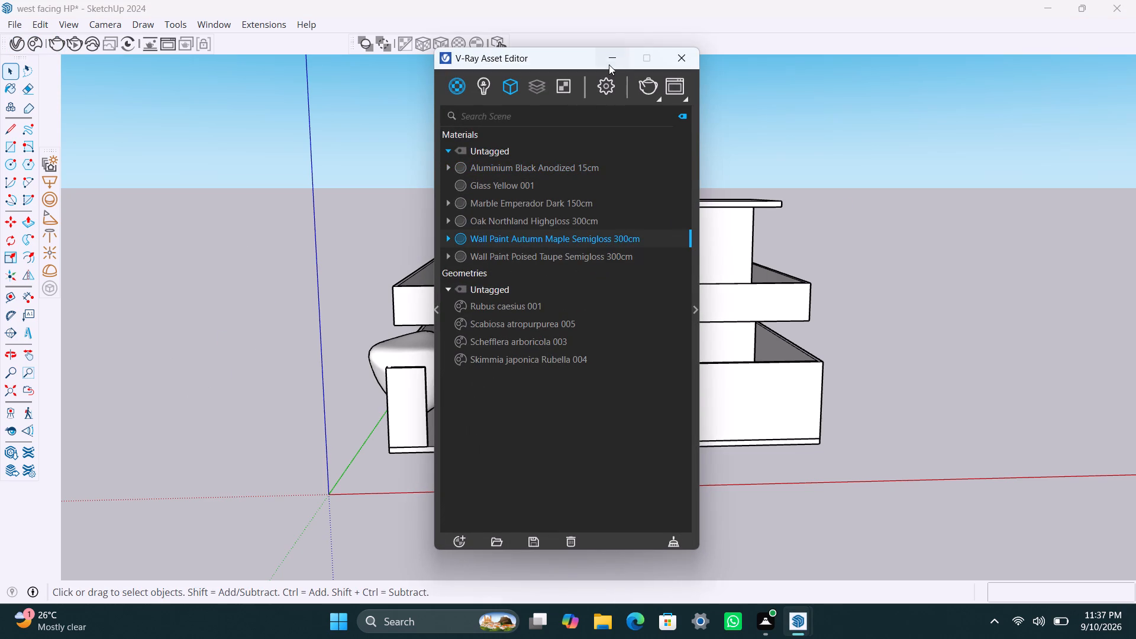
scroll(311, 389, down, 3)
middle_drag(341, 401, 171, 404)
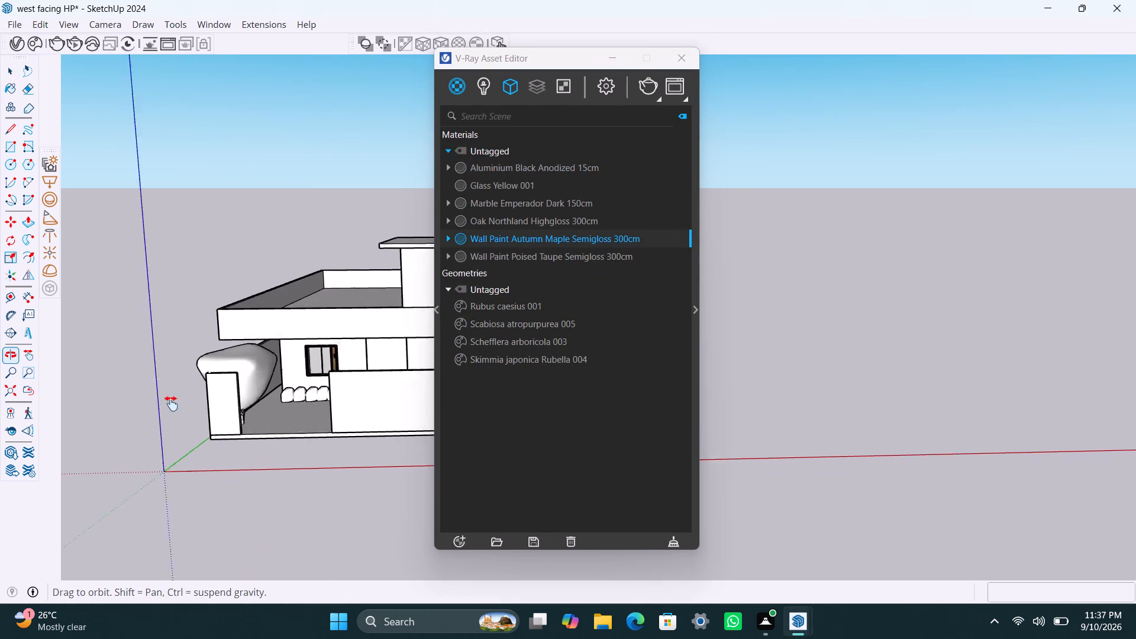
middle_drag(171, 404, 169, 404)
scroll(370, 399, up, 2)
scroll(288, 325, up, 2)
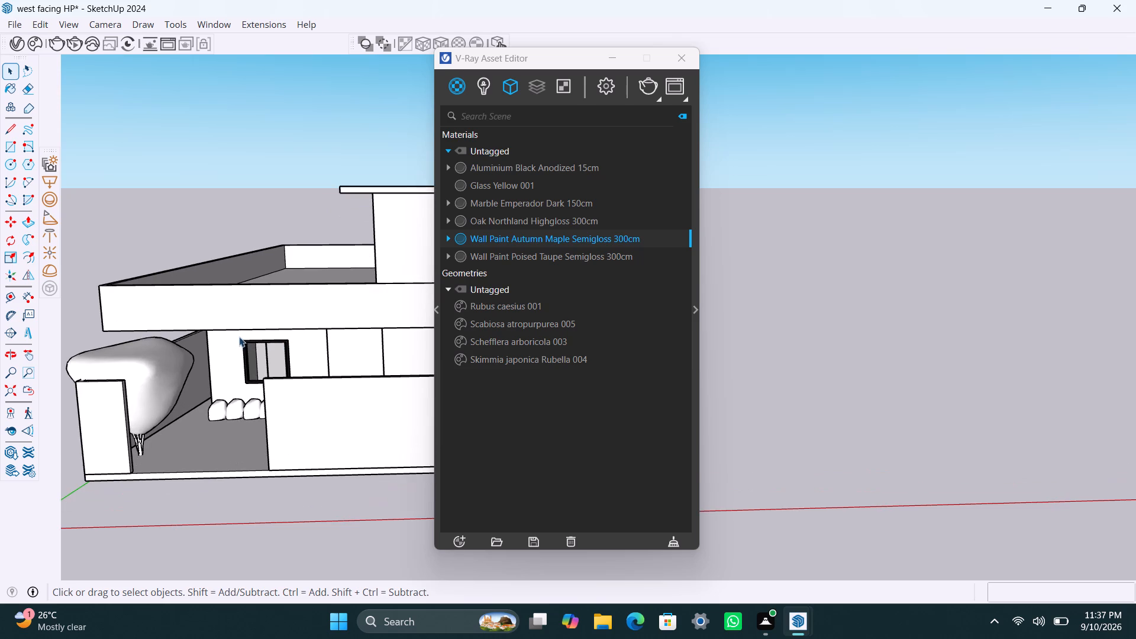
click(235, 343)
triple_click(234, 344)
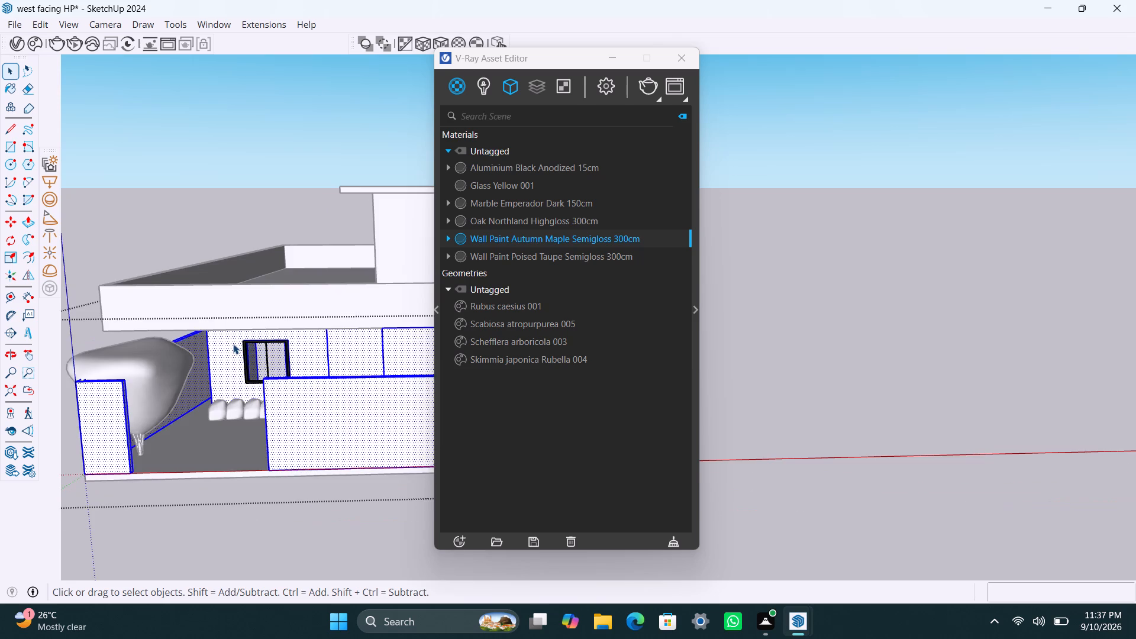
click(232, 344)
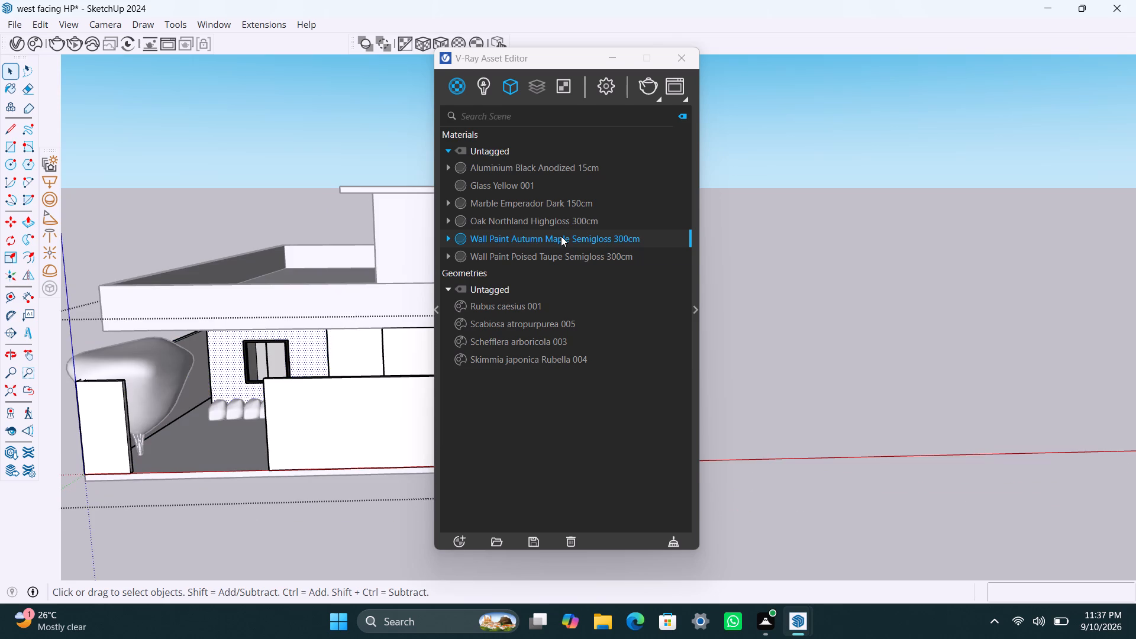
click(695, 309)
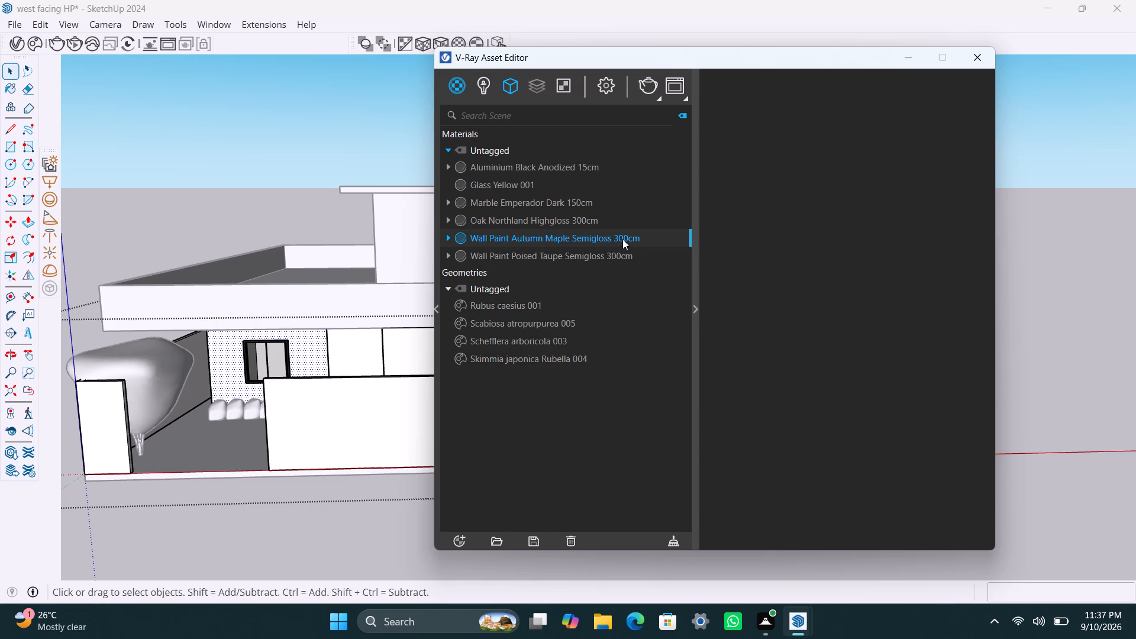
click(572, 220)
click(579, 231)
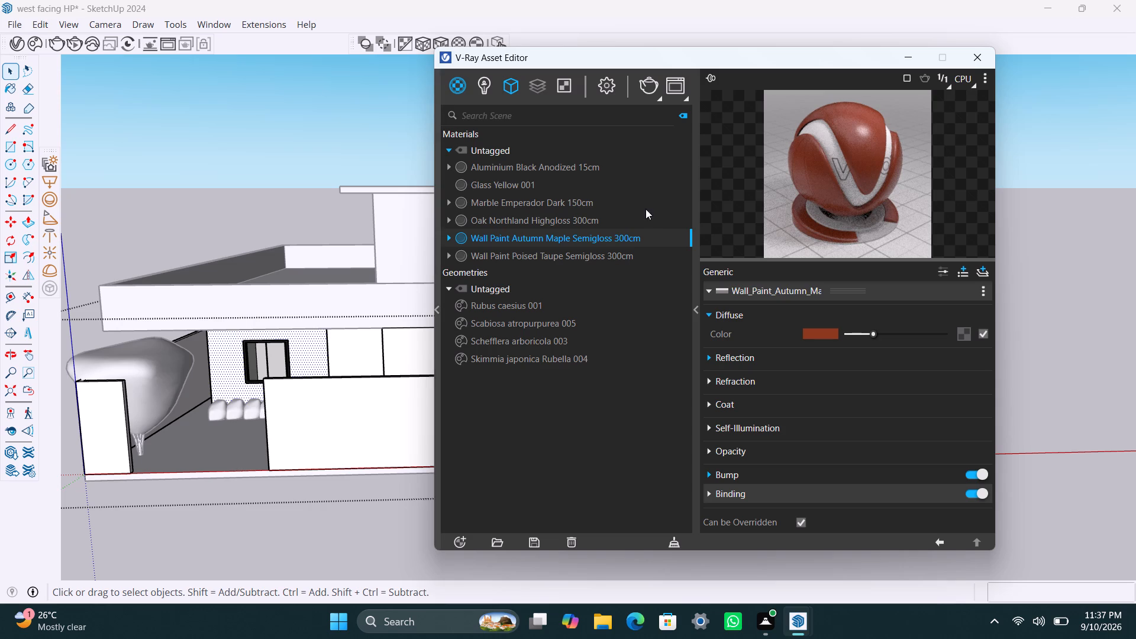
right_click(632, 236)
click(666, 263)
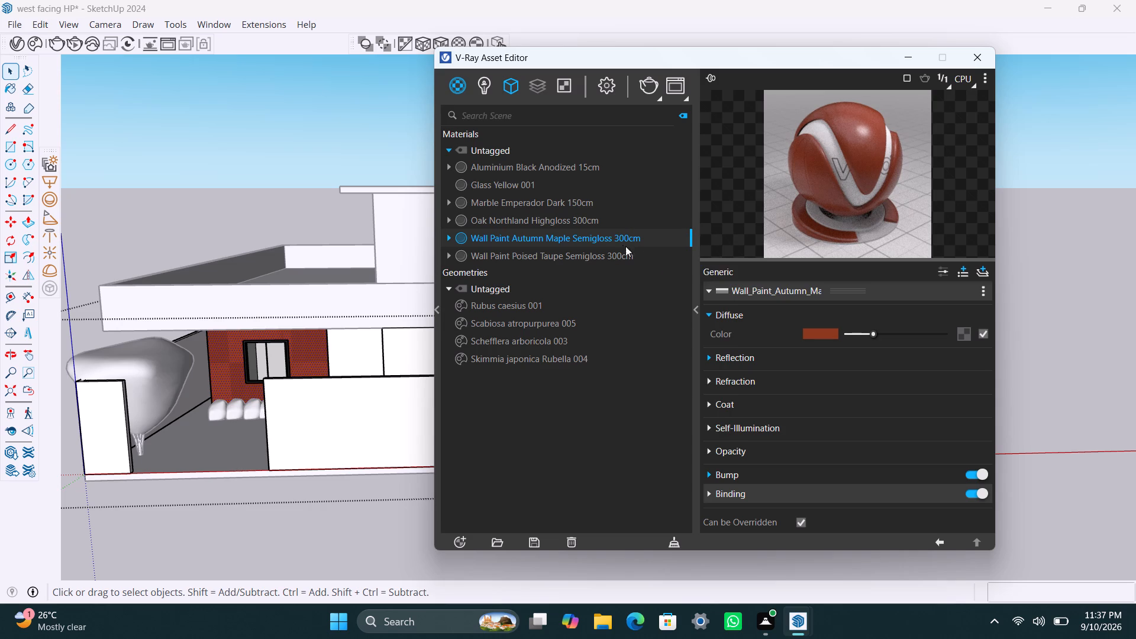
Apply Wall Paint Autumn Maple Semigloss 300cm to the front wall face with the window beside the staircase.
click(444, 41)
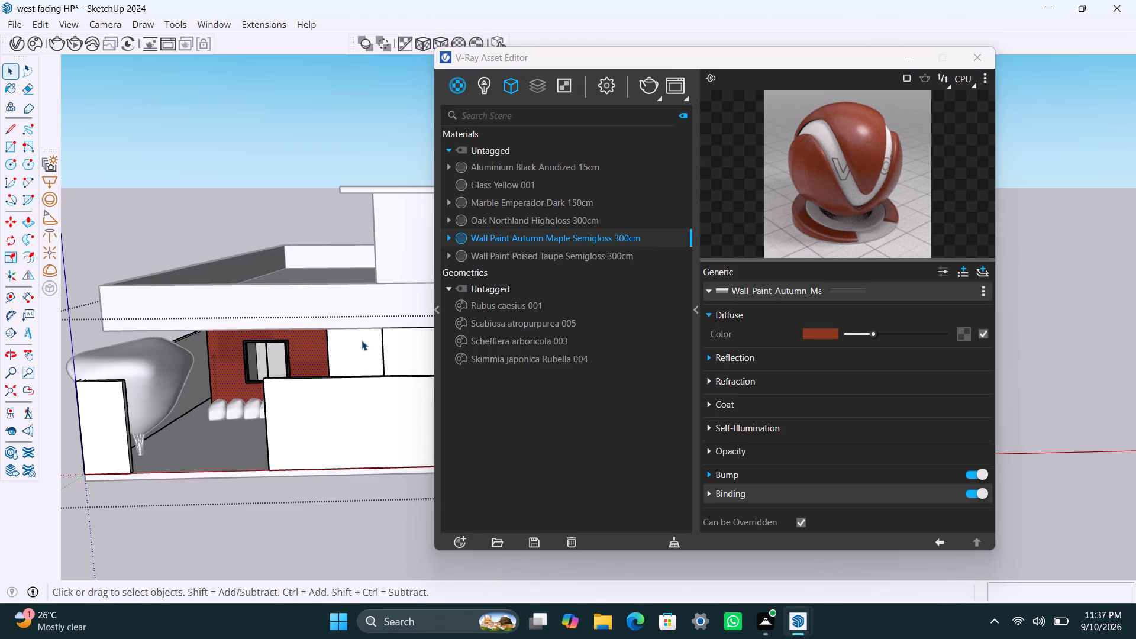
scroll(362, 340, up, 2)
middle_drag(350, 353, 393, 359)
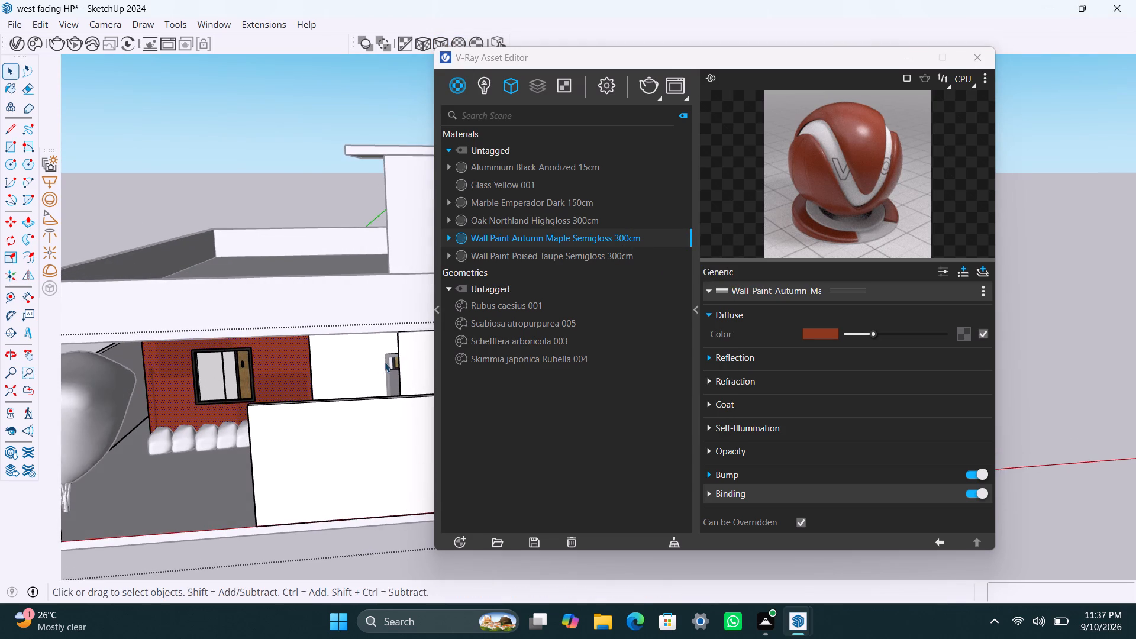
scroll(377, 363, up, 1)
click(375, 362)
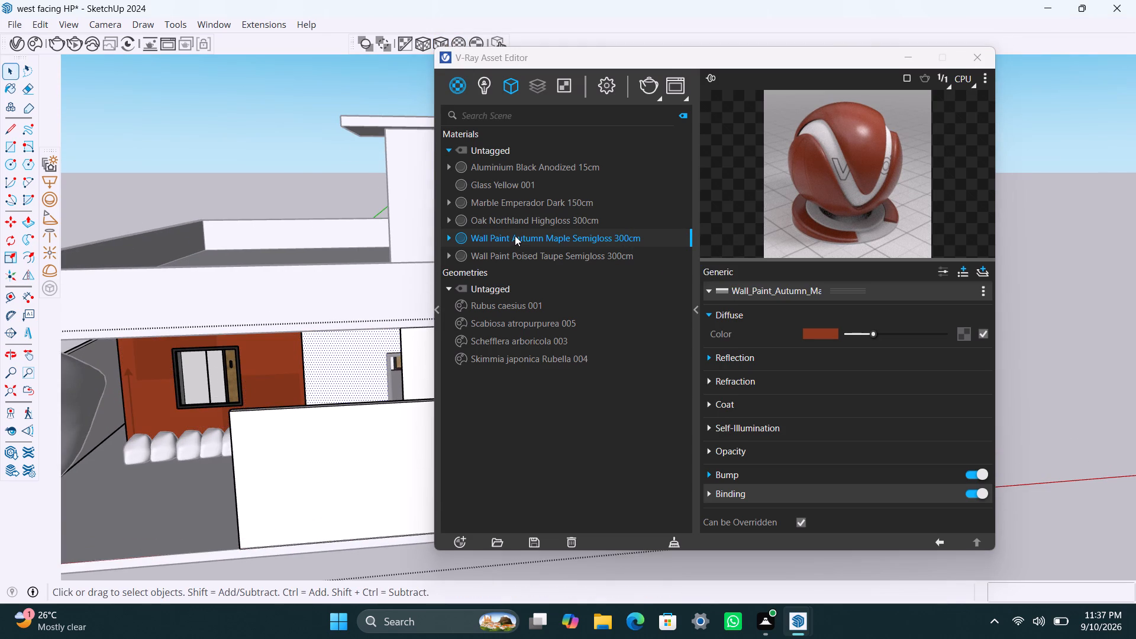
right_click(515, 235)
click(537, 263)
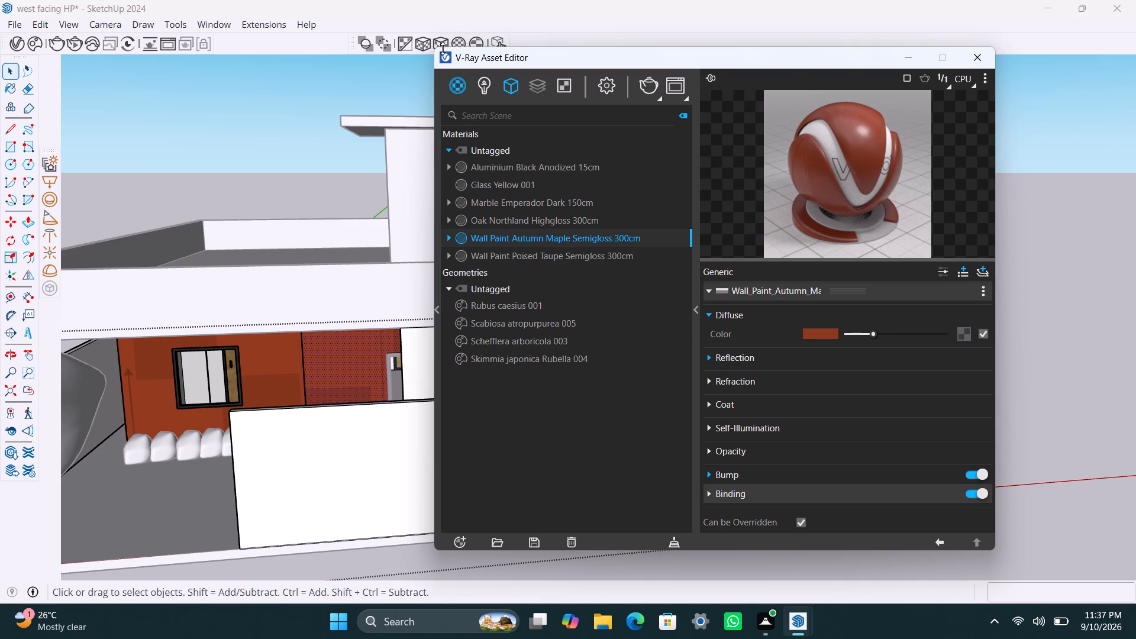
Apply Wall Paint Autumn Maple Semigloss 300cm to the wall face around the main entrance door.
click(443, 44)
scroll(350, 450, down, 7)
middle_drag(346, 452, 350, 451)
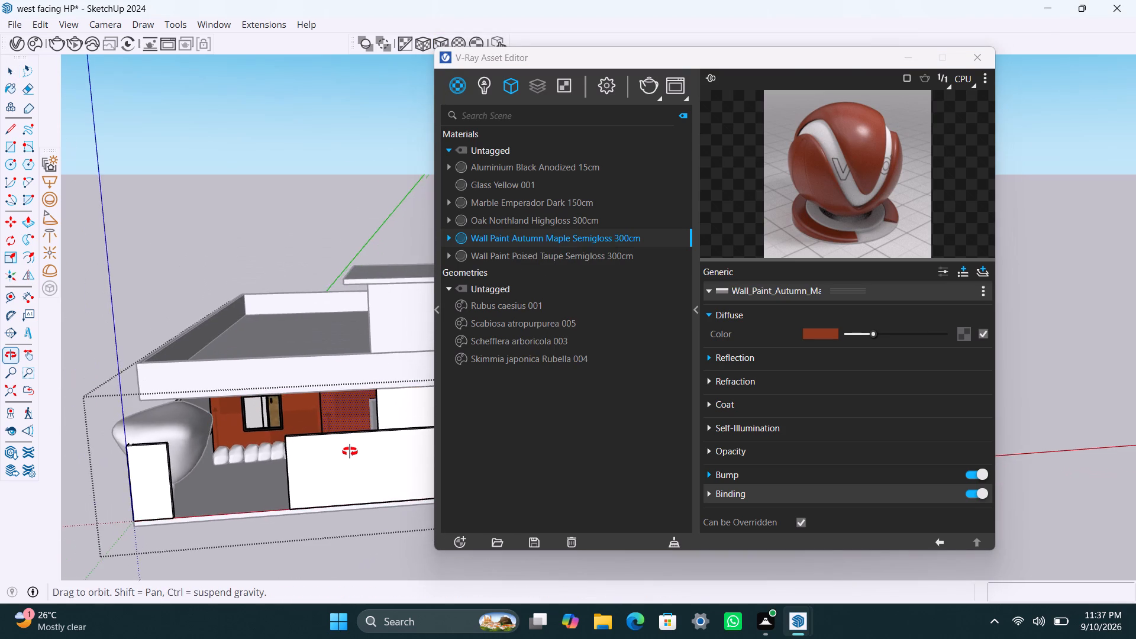
middle_drag(350, 451, 543, 459)
scroll(328, 503, up, 3)
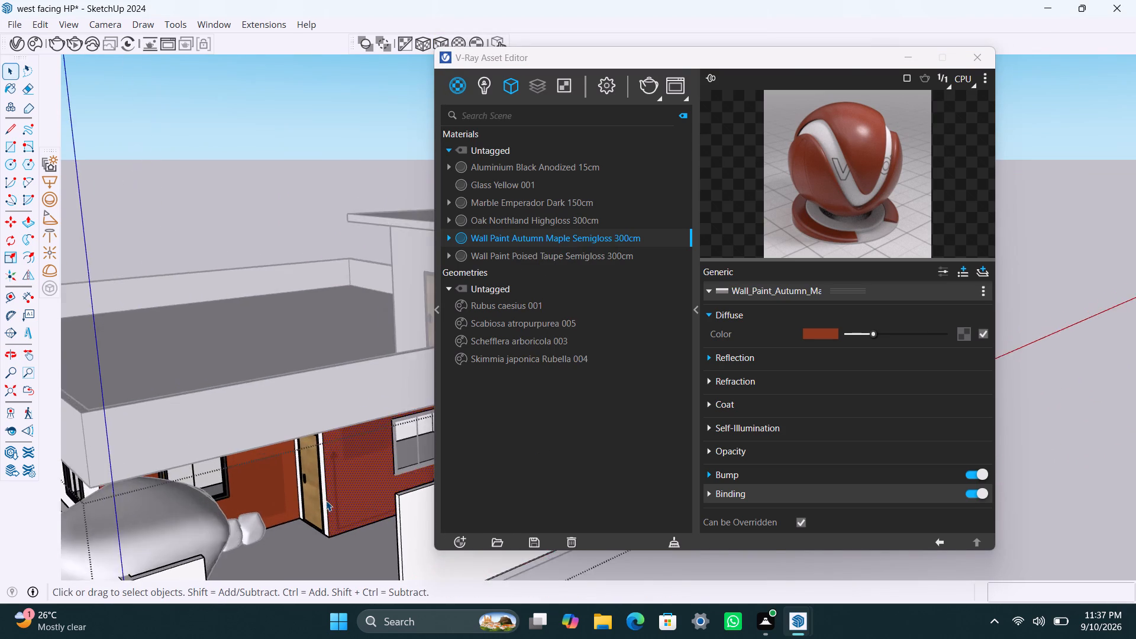
scroll(326, 501, up, 10)
click(295, 239)
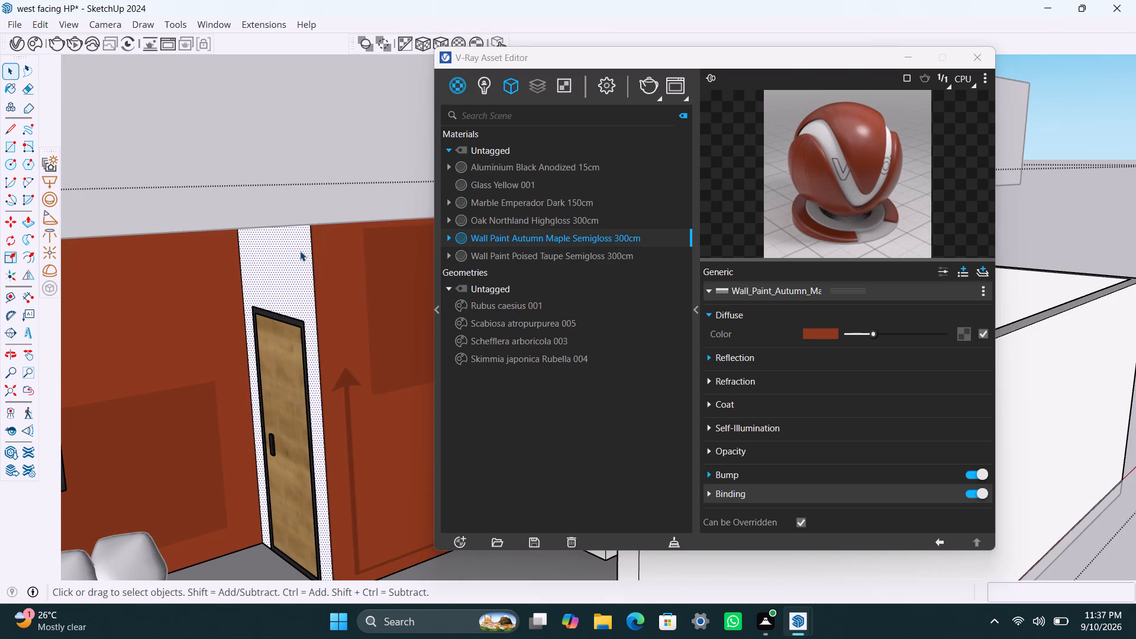
right_click(502, 239)
click(543, 263)
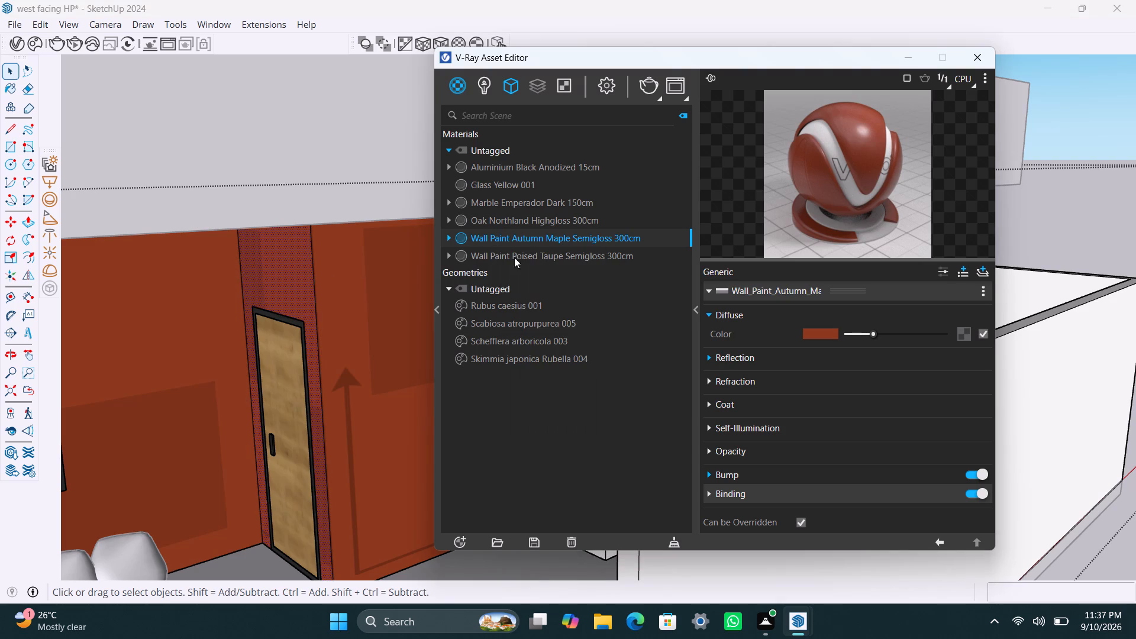
Apply Wall Paint Autumn Maple Semigloss 300cm to the house's long outer side wall with the row of four windows.
scroll(267, 452, down, 16)
middle_drag(385, 429, 385, 430)
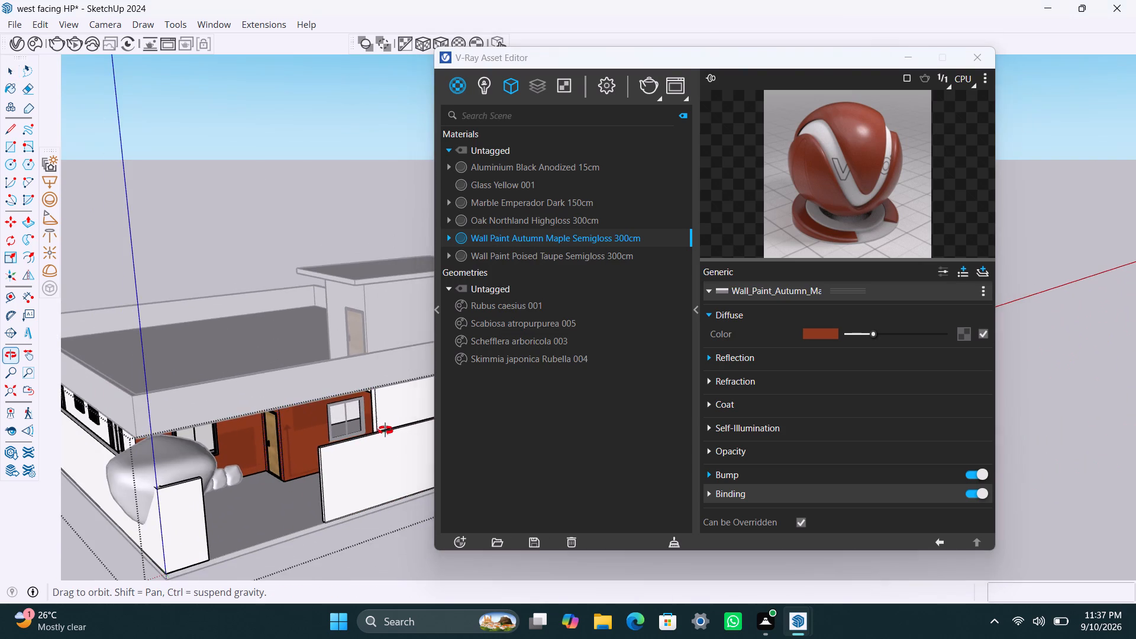
middle_drag(385, 430, 272, 458)
scroll(254, 434, down, 4)
middle_drag(260, 447, 379, 390)
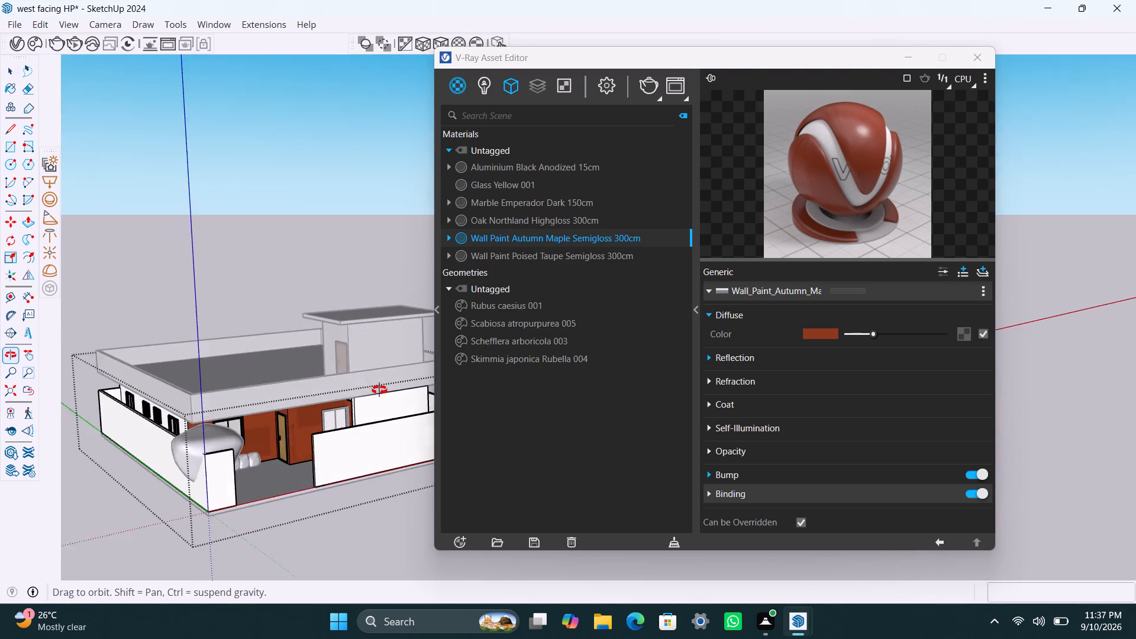
middle_drag(379, 390, 380, 390)
scroll(66, 469, up, 12)
click(192, 387)
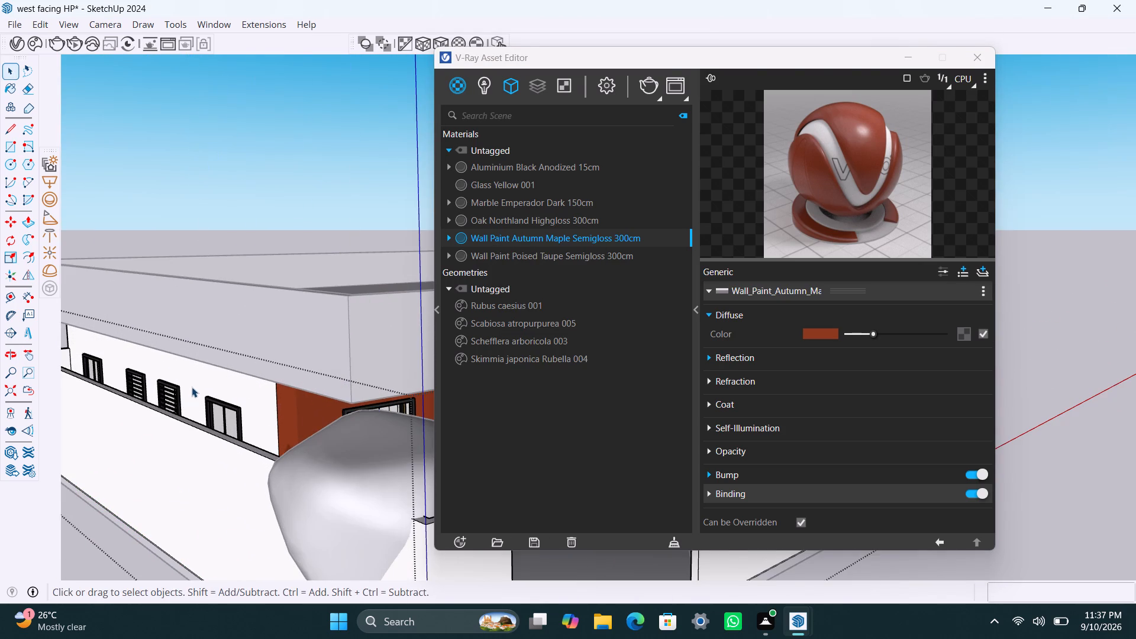
right_click(504, 237)
click(527, 260)
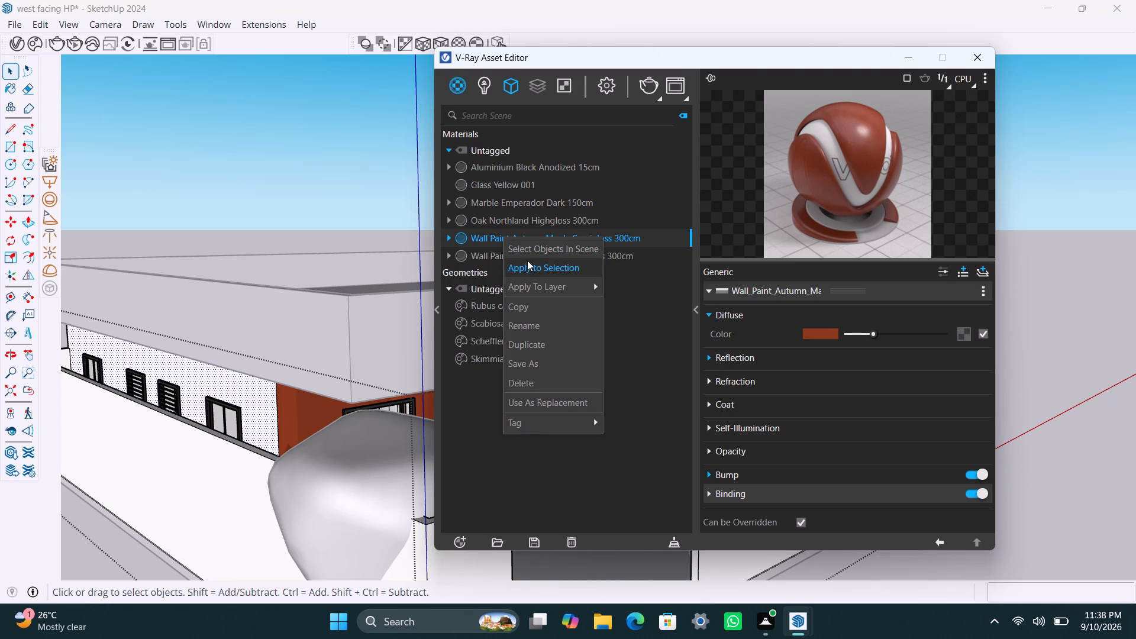
Apply Wall Paint Autumn Maple Semigloss 300cm to the unpainted front wall face beside the staircase, behind the long front boundary wall.
scroll(265, 389, down, 15)
middle_drag(105, 418, 317, 398)
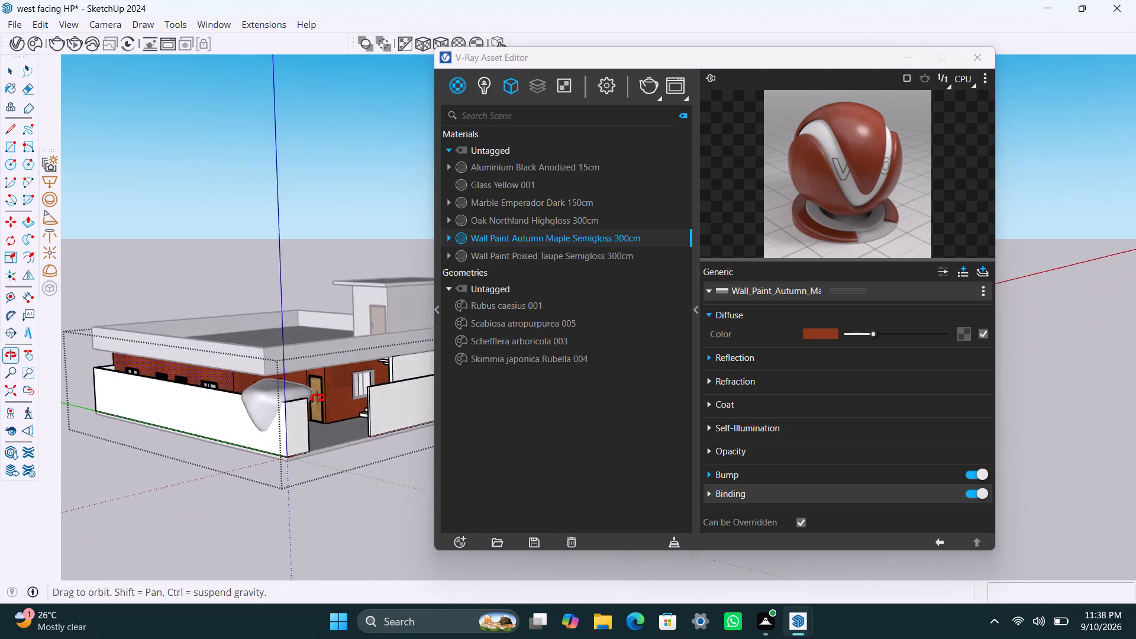
middle_drag(317, 398, 688, 351)
scroll(416, 370, up, 3)
scroll(346, 334, down, 5)
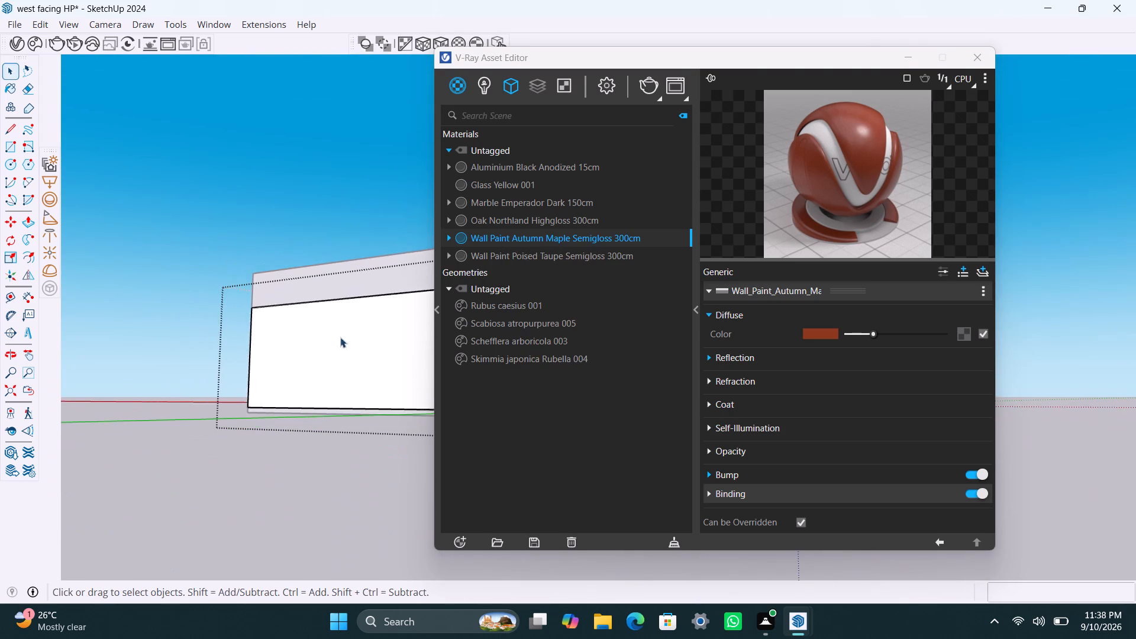
middle_drag(339, 341, 120, 442)
scroll(247, 453, up, 2)
scroll(318, 433, down, 9)
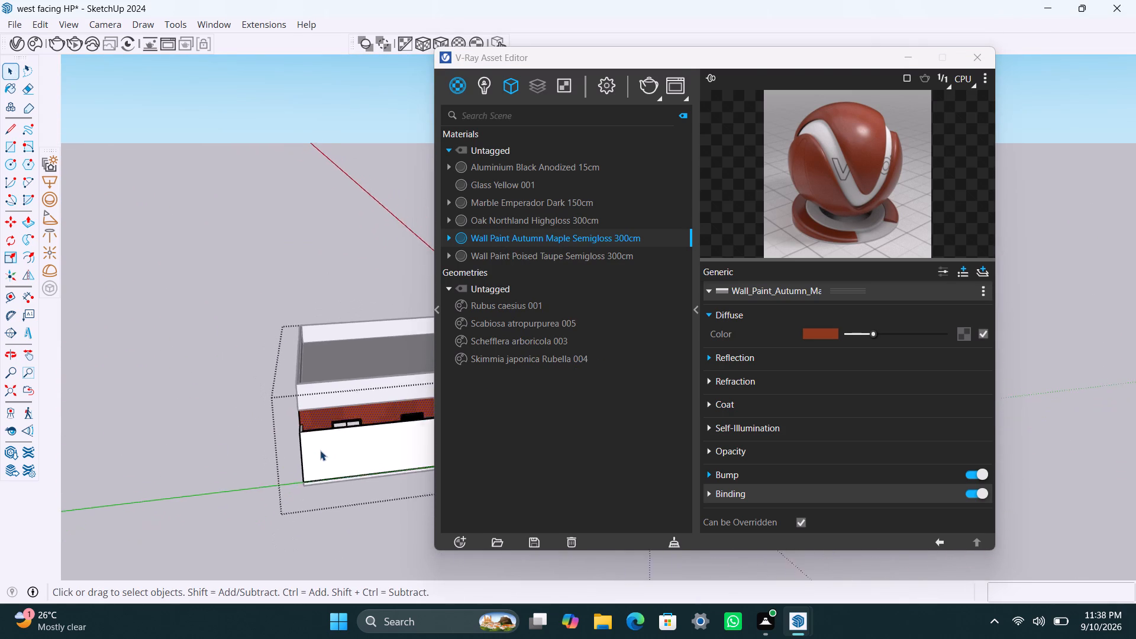
middle_drag(326, 444, 0, 508)
scroll(566, 354, down, 20)
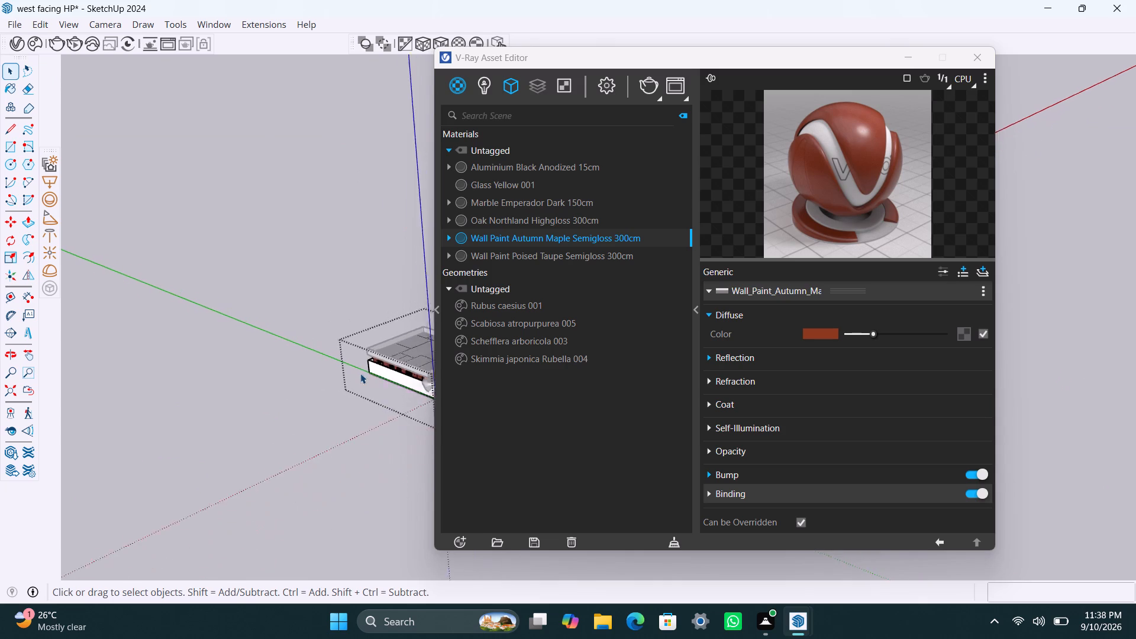
scroll(360, 373, down, 6)
middle_drag(382, 390, 298, 409)
scroll(361, 378, up, 4)
shift+middle_drag(352, 379, 211, 420)
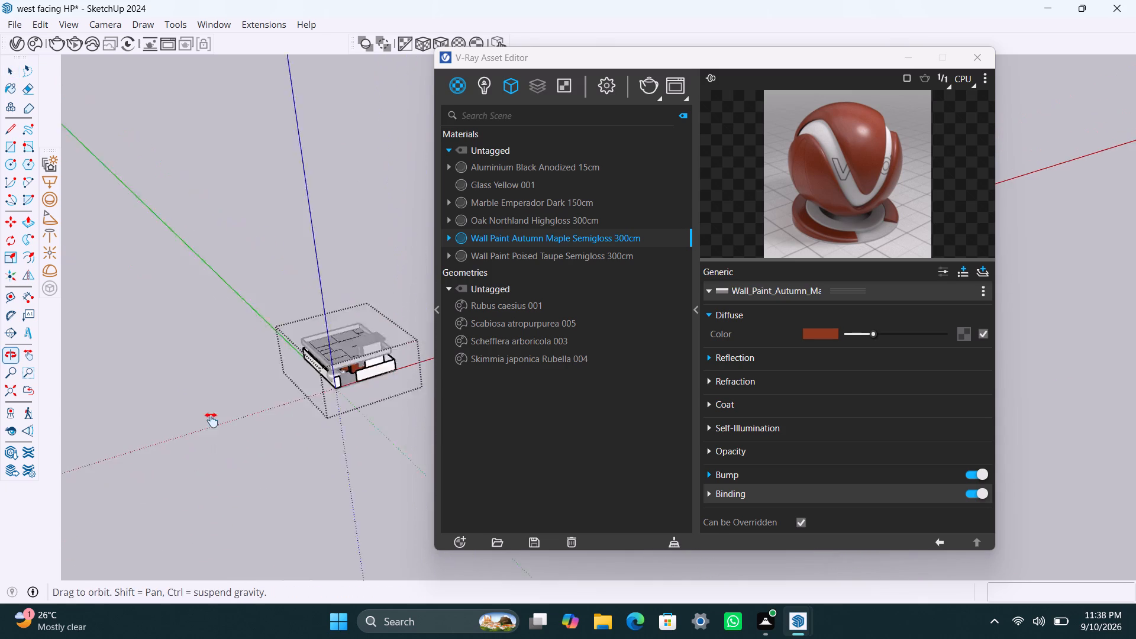
shift+middle_drag(211, 420, 162, 435)
scroll(251, 414, up, 14)
scroll(322, 383, up, 3)
middle_drag(324, 398, 307, 404)
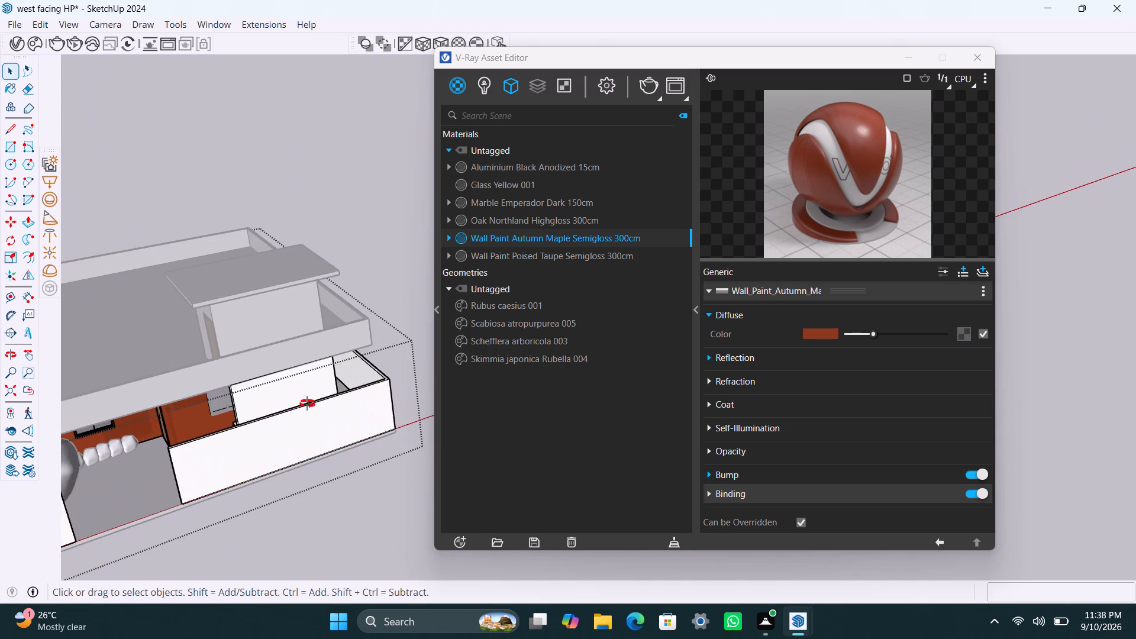
middle_drag(307, 404, 162, 404)
scroll(448, 319, up, 3)
scroll(348, 324, up, 8)
click(347, 319)
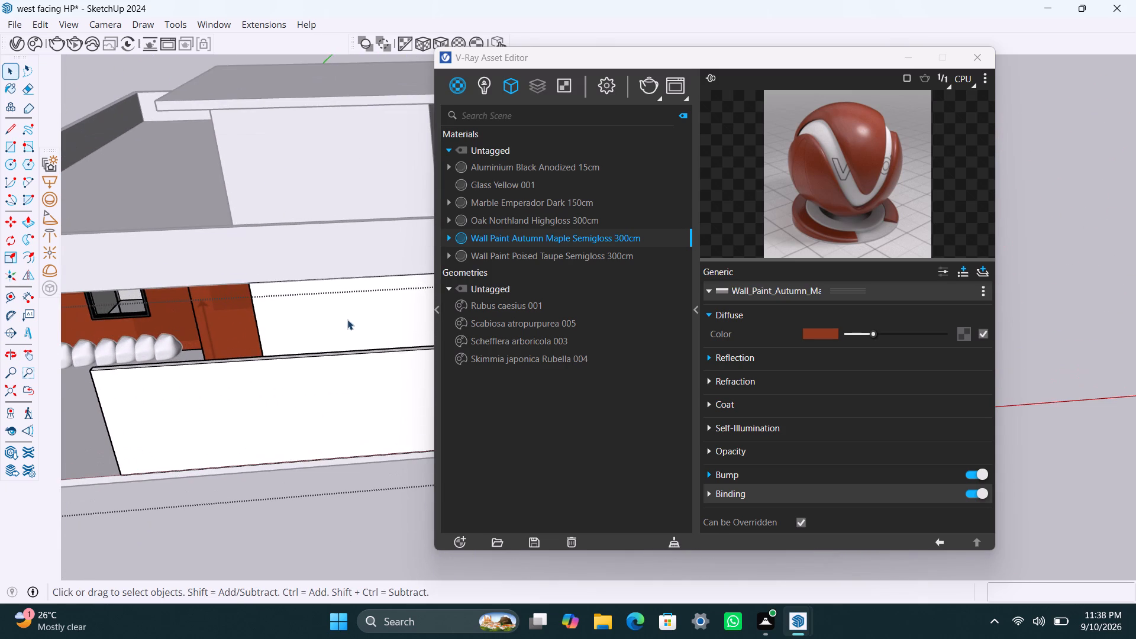
right_click(525, 239)
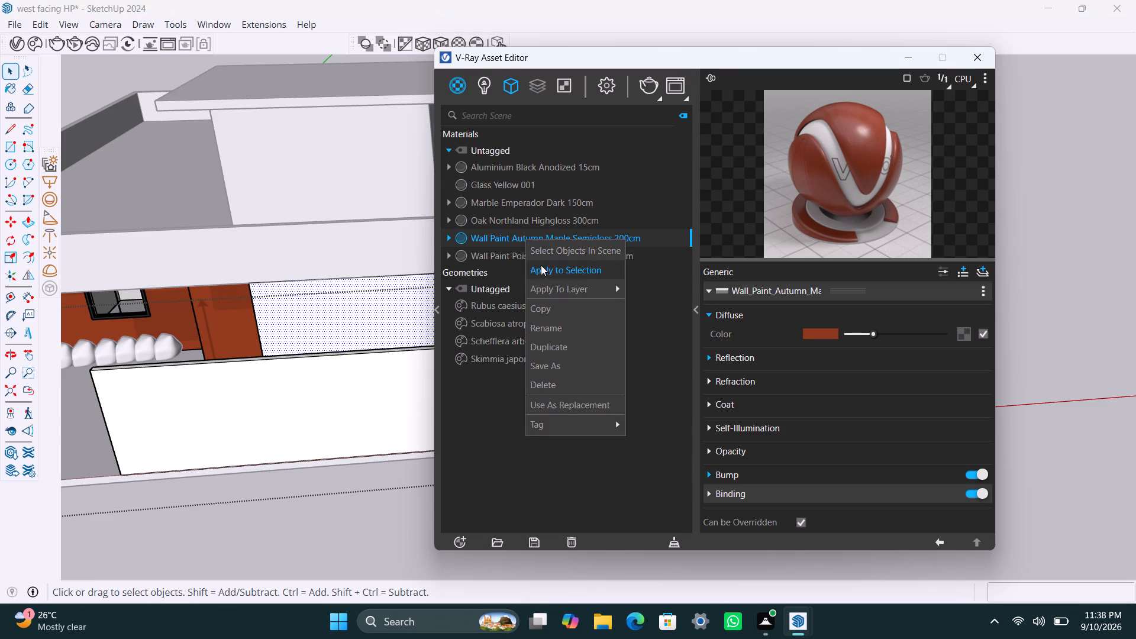
click(541, 265)
Apply Wall Paint Autumn Maple Semigloss 300cm to the adjoining outer side wall face around the front corner, and leave the walls group.
scroll(304, 475, down, 12)
middle_drag(341, 443, 268, 441)
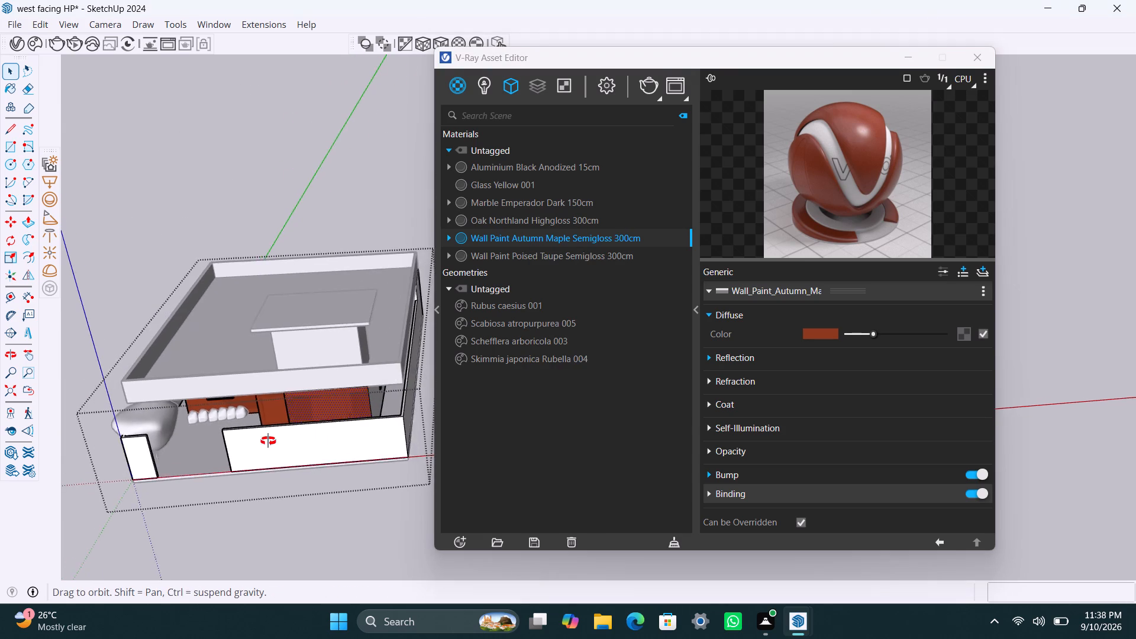
middle_drag(268, 441, 228, 441)
scroll(412, 365, up, 7)
click(377, 368)
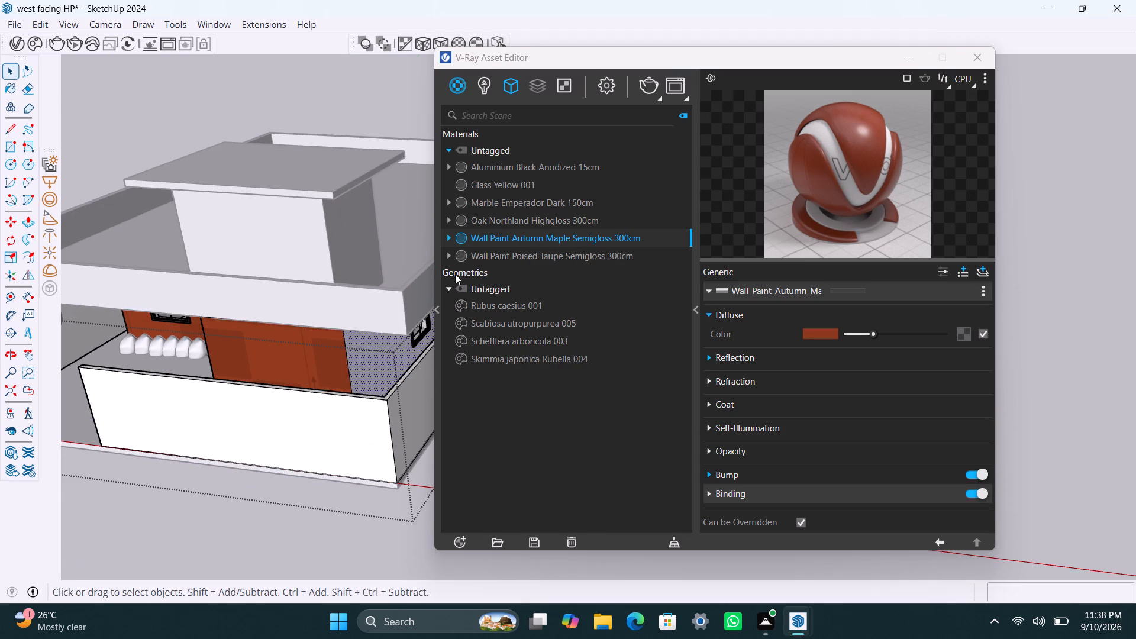
right_click(502, 239)
click(535, 269)
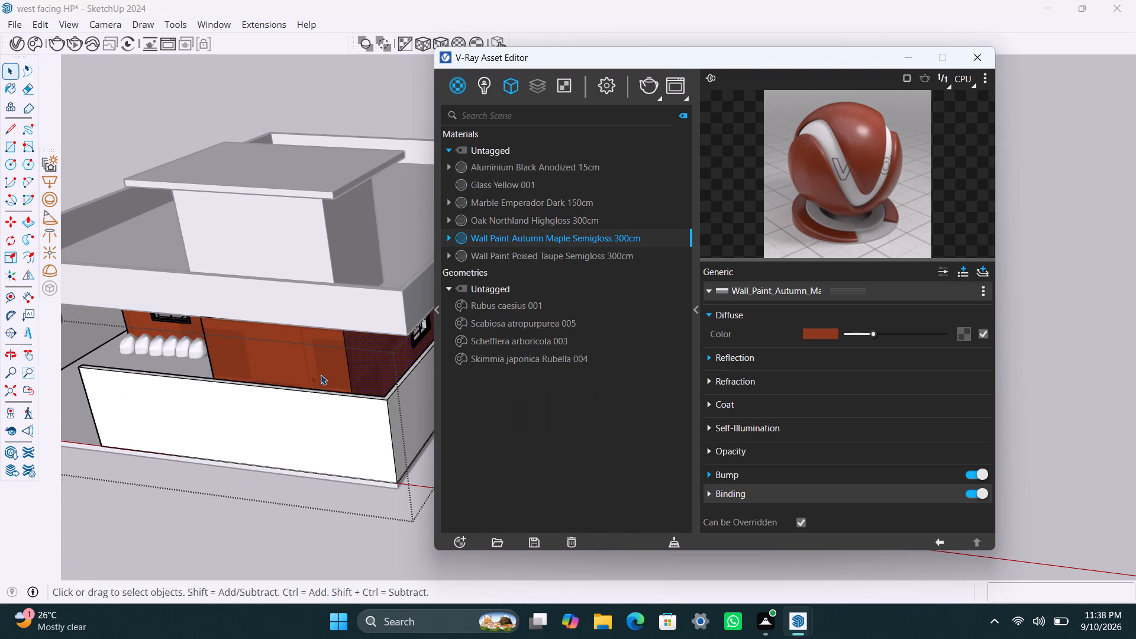
scroll(321, 379, down, 9)
shift+middle_drag(320, 380, 392, 380)
scroll(369, 316, up, 2)
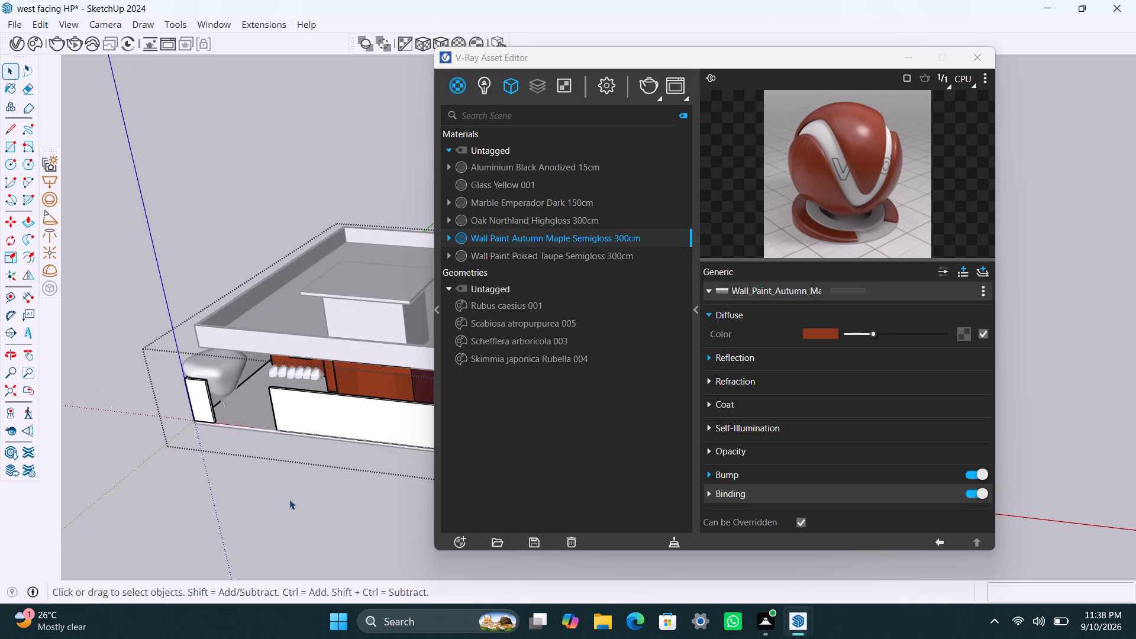
click(289, 499)
Inside the roof parapet group, apply Wall Paint Autumn Maple Semigloss 300cm to the front face of the rooftop stair room.
scroll(332, 239, up, 4)
click(369, 343)
triple_click(369, 347)
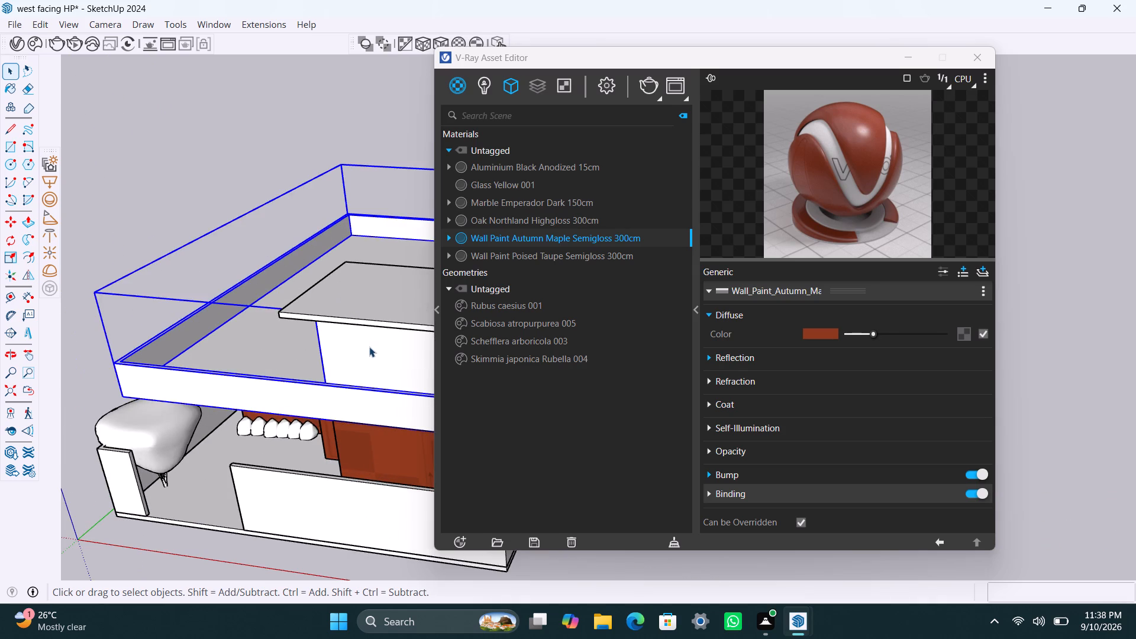
double_click(377, 352)
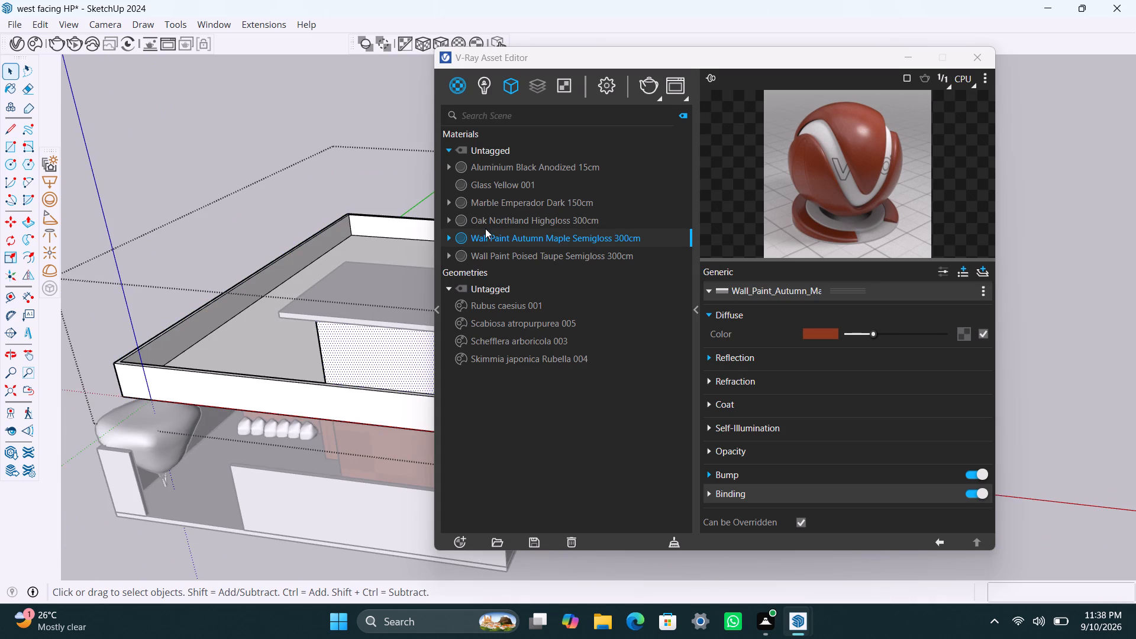
right_click(492, 232)
click(553, 270)
Apply Wall Paint Autumn Maple Semigloss 300cm to the rooftop stair room's side face adjoining its painted front face.
scroll(359, 354, down, 11)
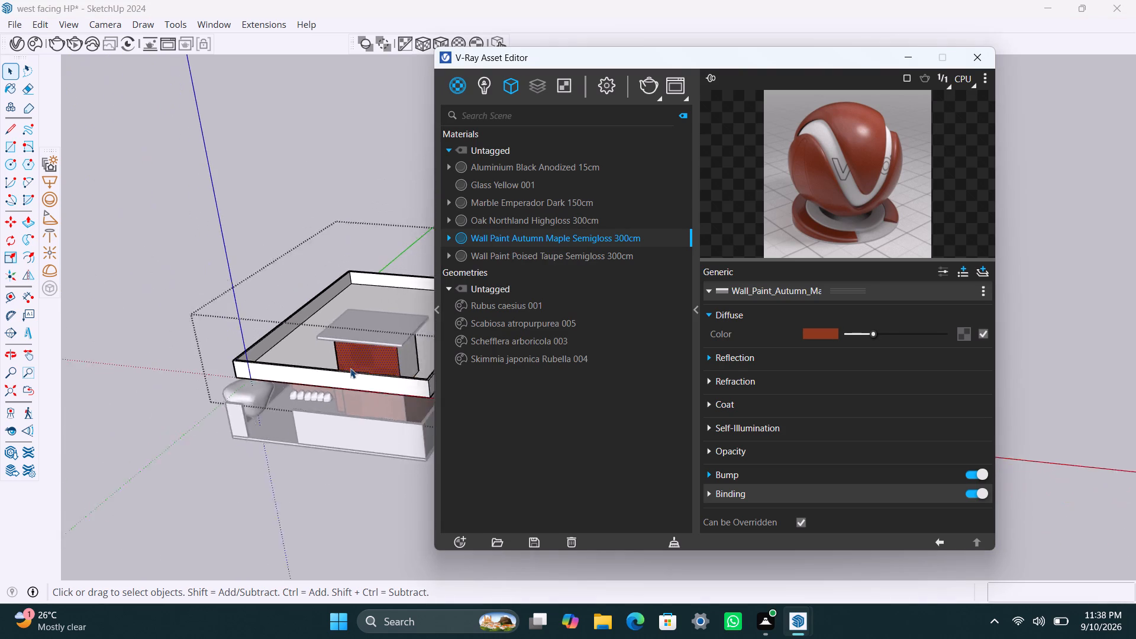
scroll(355, 373, up, 6)
click(418, 353)
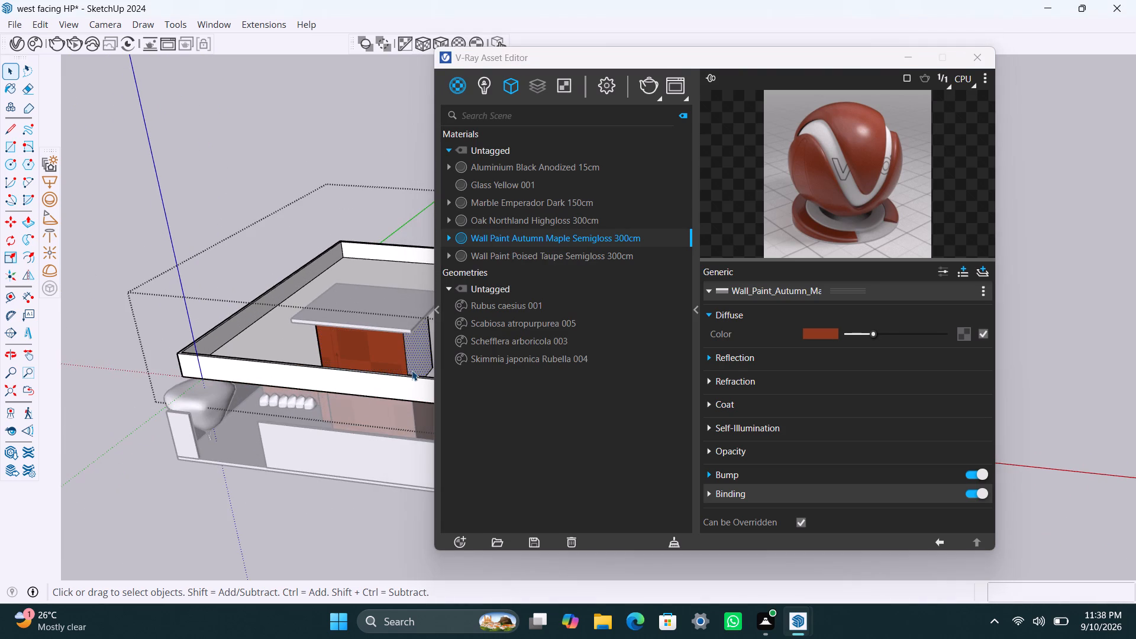
right_click(539, 238)
click(567, 264)
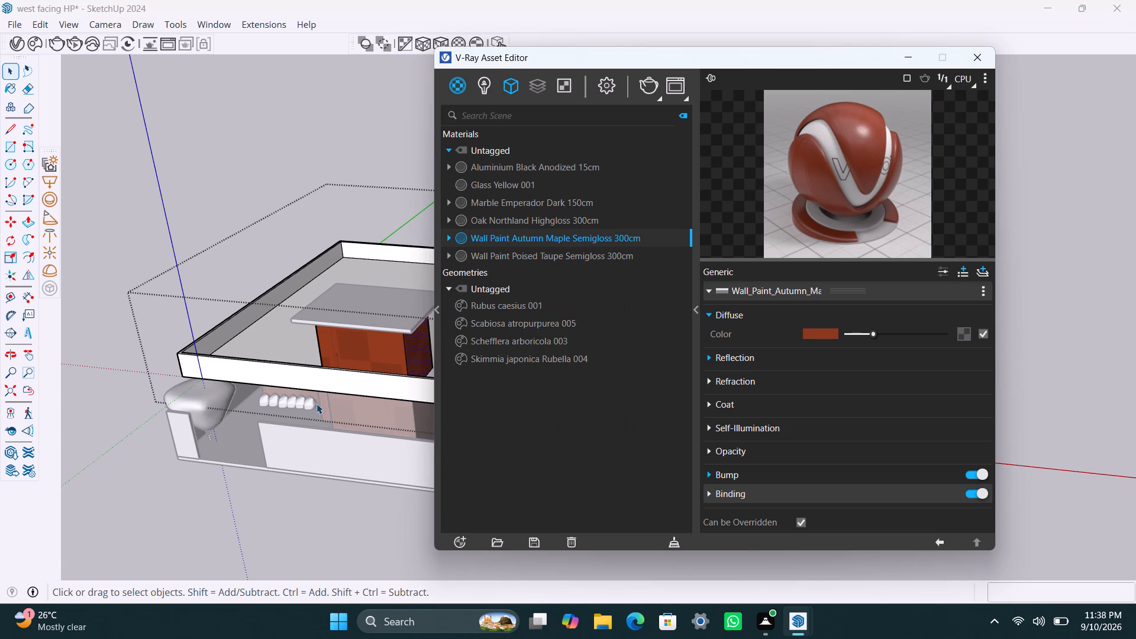
Apply Wall Paint Autumn Maple Semigloss 300cm to the rooftop stair room's wall face around its door.
scroll(303, 421, down, 9)
middle_drag(380, 389, 241, 392)
scroll(330, 362, up, 4)
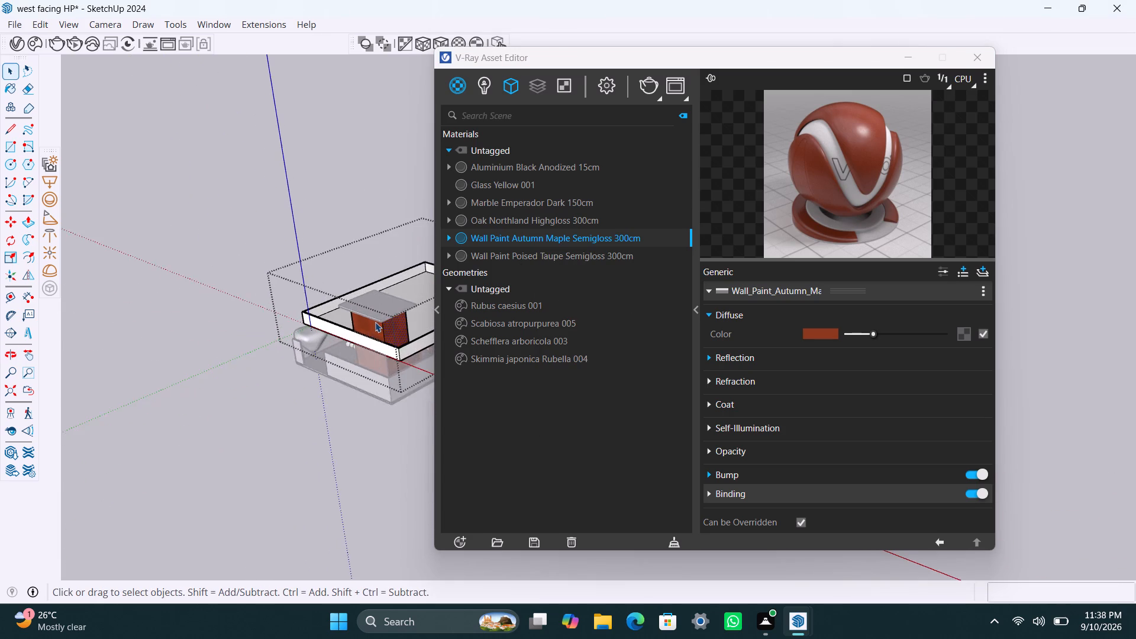
scroll(375, 322, up, 4)
middle_drag(363, 333, 603, 341)
scroll(350, 388, down, 7)
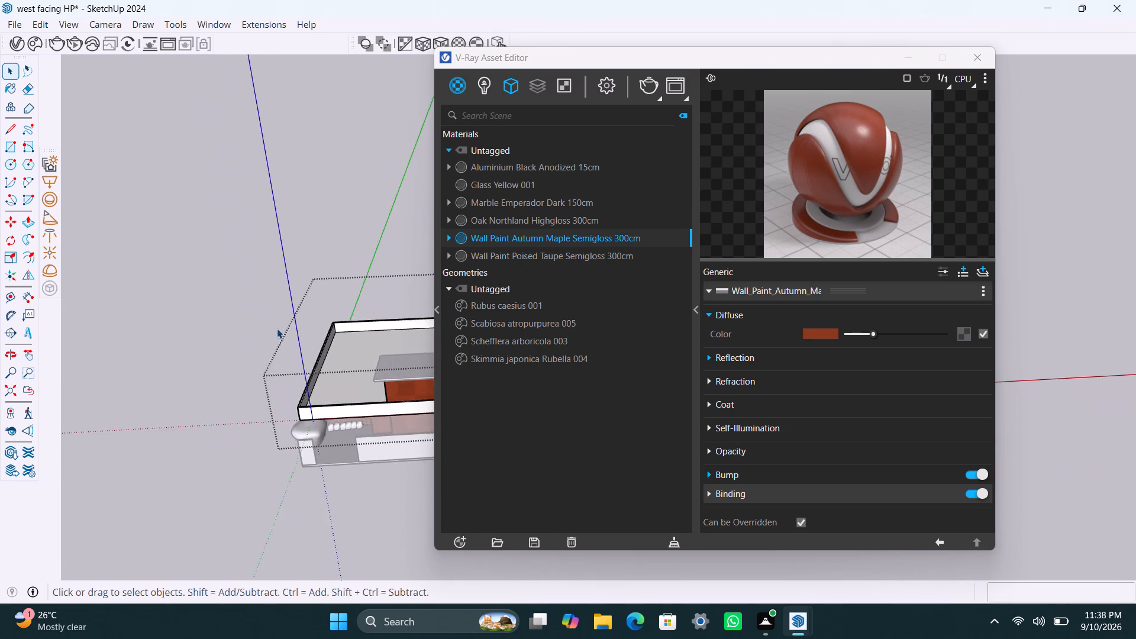
scroll(277, 328, down, 6)
middle_drag(251, 355, 417, 419)
scroll(382, 380, up, 5)
middle_drag(368, 365, 304, 372)
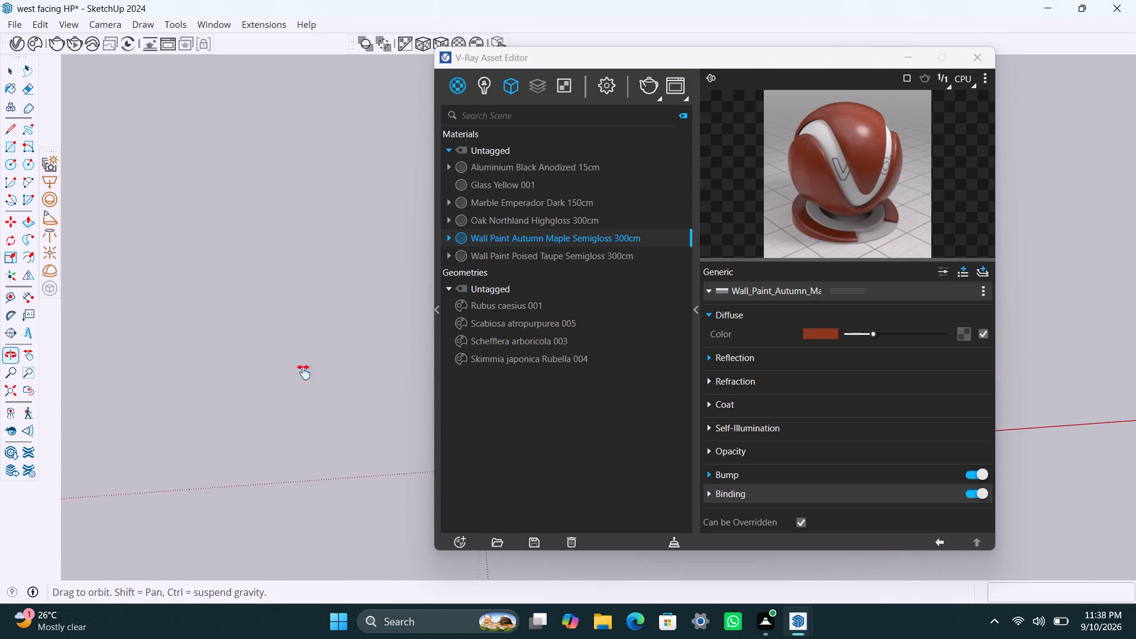
middle_drag(304, 372, 81, 383)
scroll(197, 472, up, 11)
middle_drag(302, 512, 480, 450)
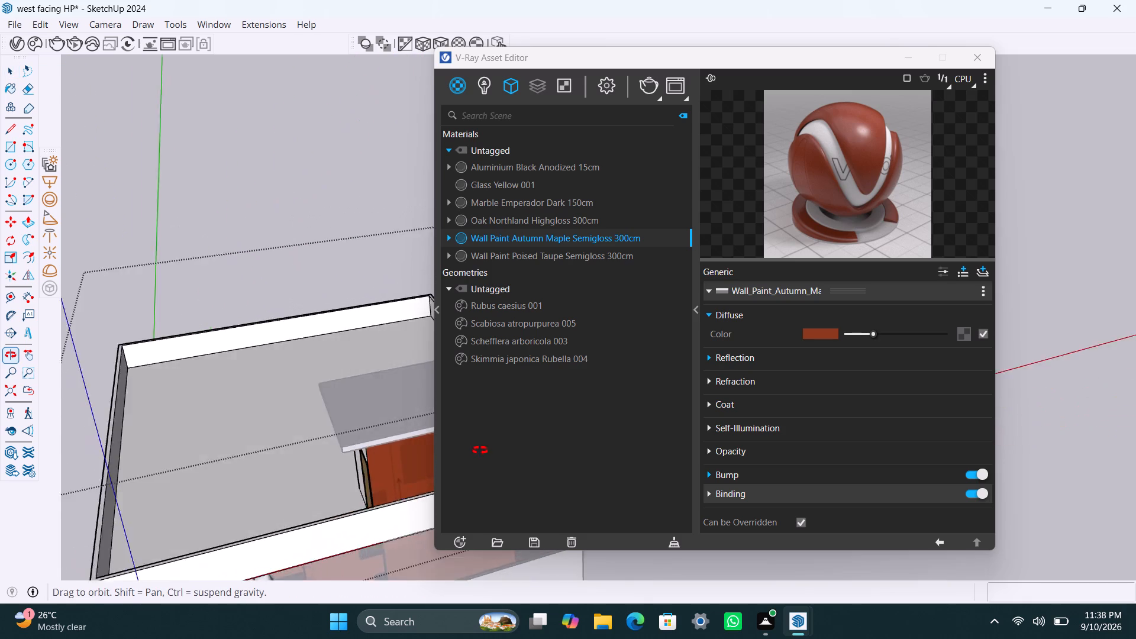
middle_drag(480, 450, 480, 450)
scroll(412, 472, up, 4)
click(375, 422)
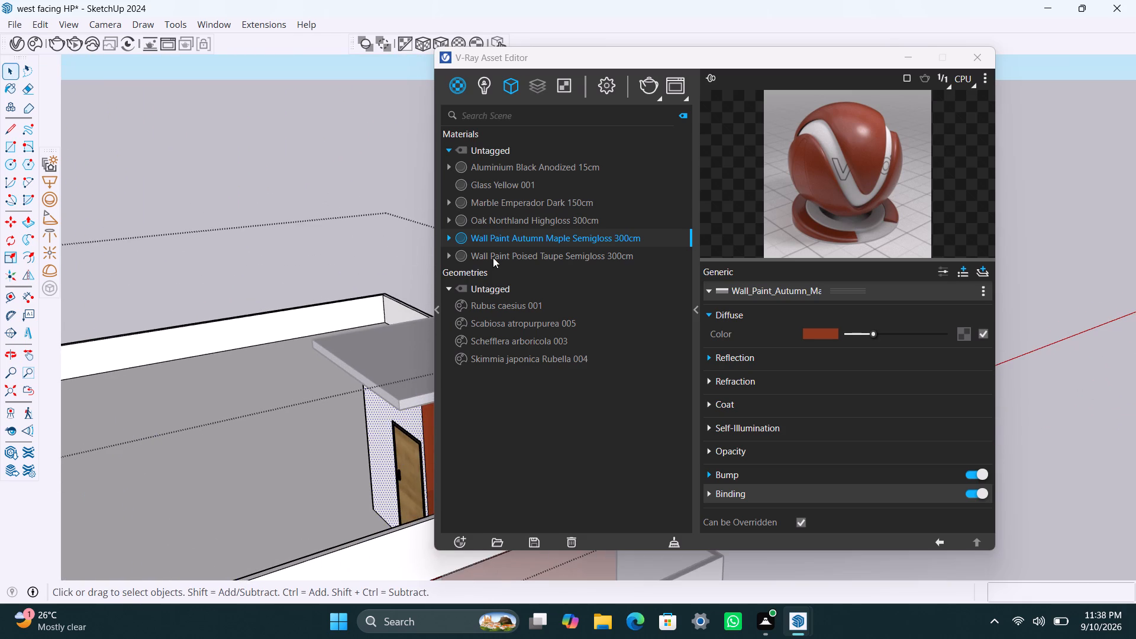
right_click(502, 239)
click(572, 269)
Apply Wall Paint Autumn Maple Semigloss 300cm to the rooftop stair room's rear face, and leave the roof parapet group.
scroll(146, 440, down, 6)
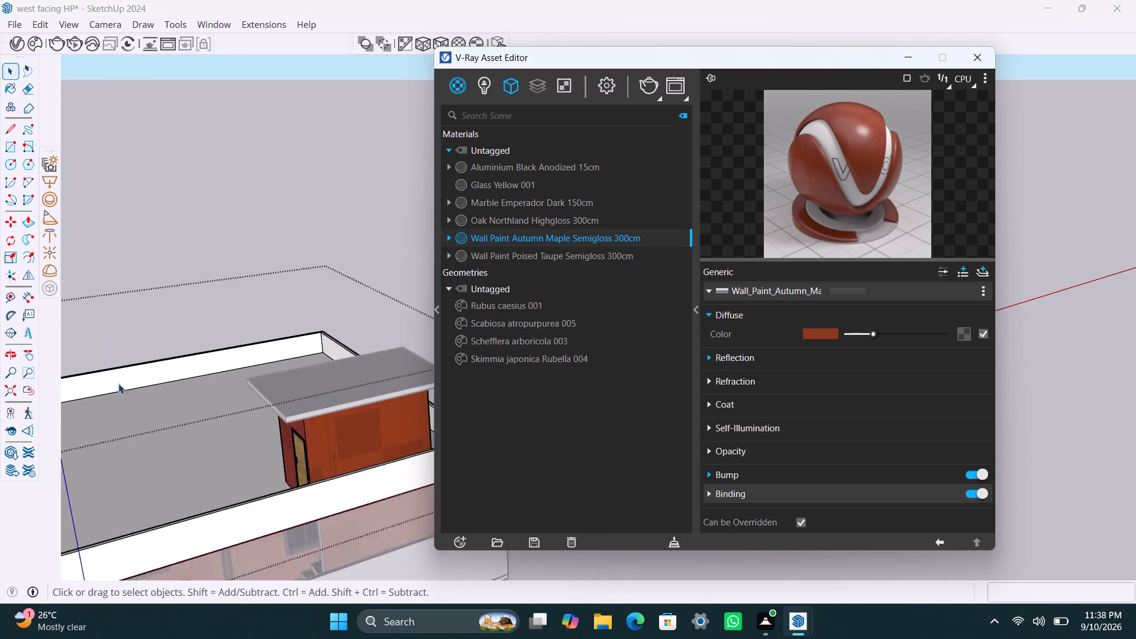
scroll(118, 383, down, 9)
middle_drag(132, 426, 351, 371)
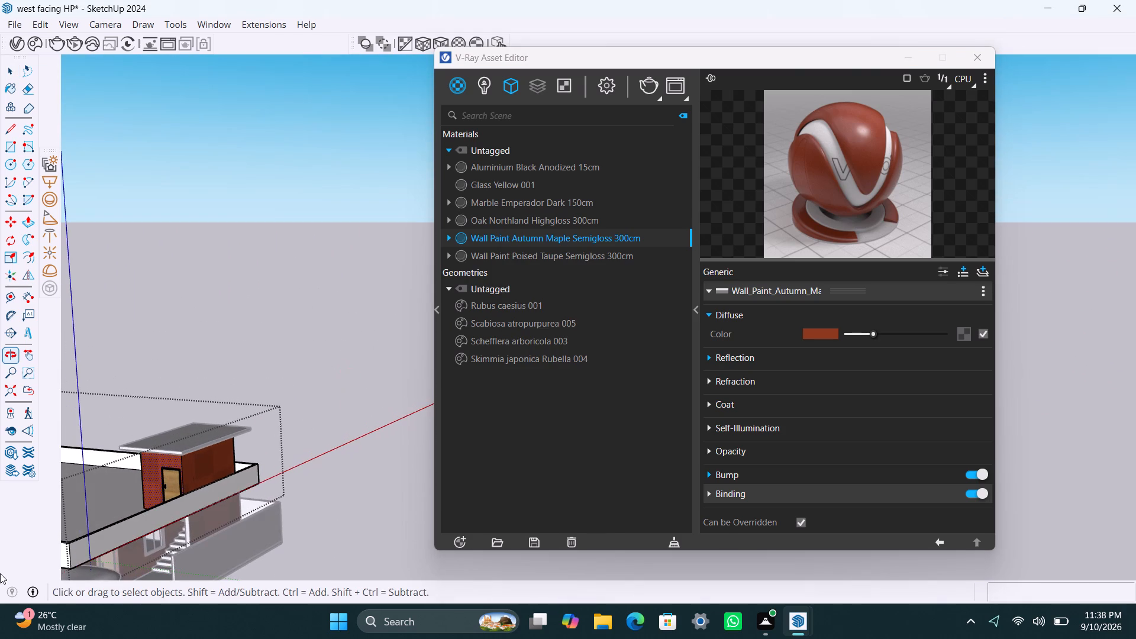
scroll(2, 544, down, 6)
middle_drag(34, 537, 163, 432)
scroll(150, 438, down, 4)
middle_drag(151, 487, 208, 436)
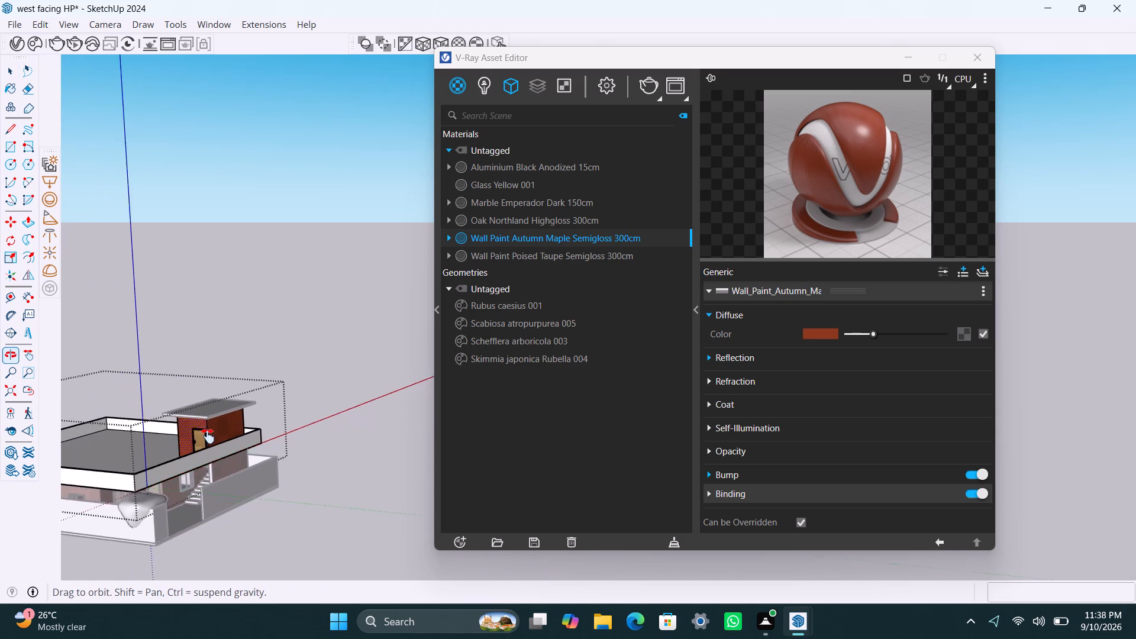
middle_drag(208, 436, 310, 402)
scroll(271, 383, up, 4)
middle_drag(235, 387, 450, 397)
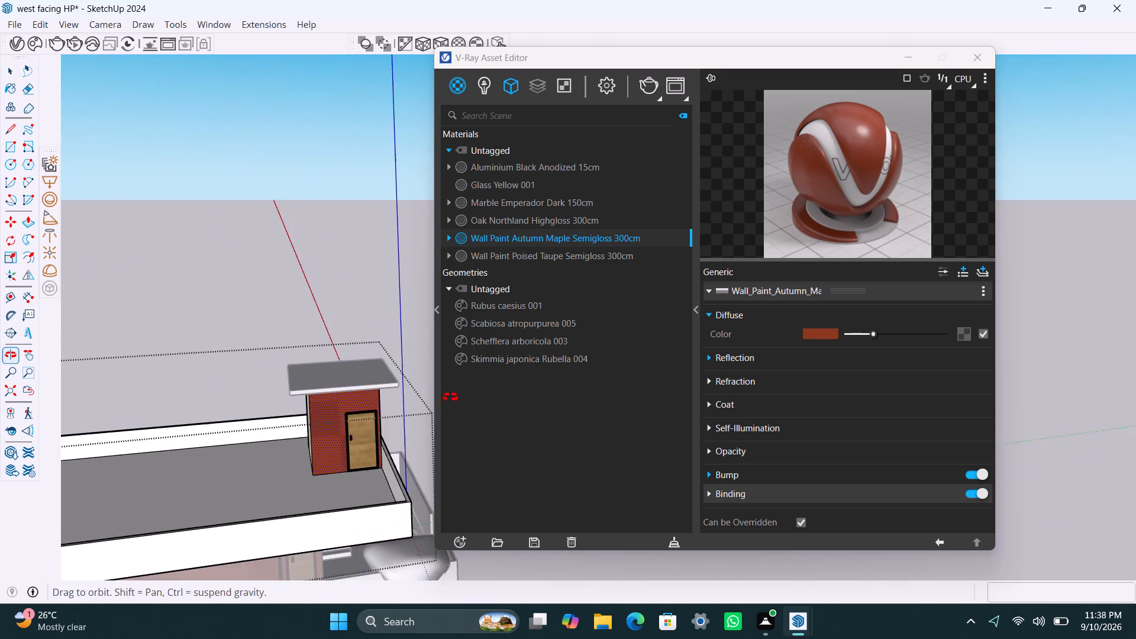
middle_drag(450, 397, 496, 415)
scroll(293, 495, up, 3)
click(326, 430)
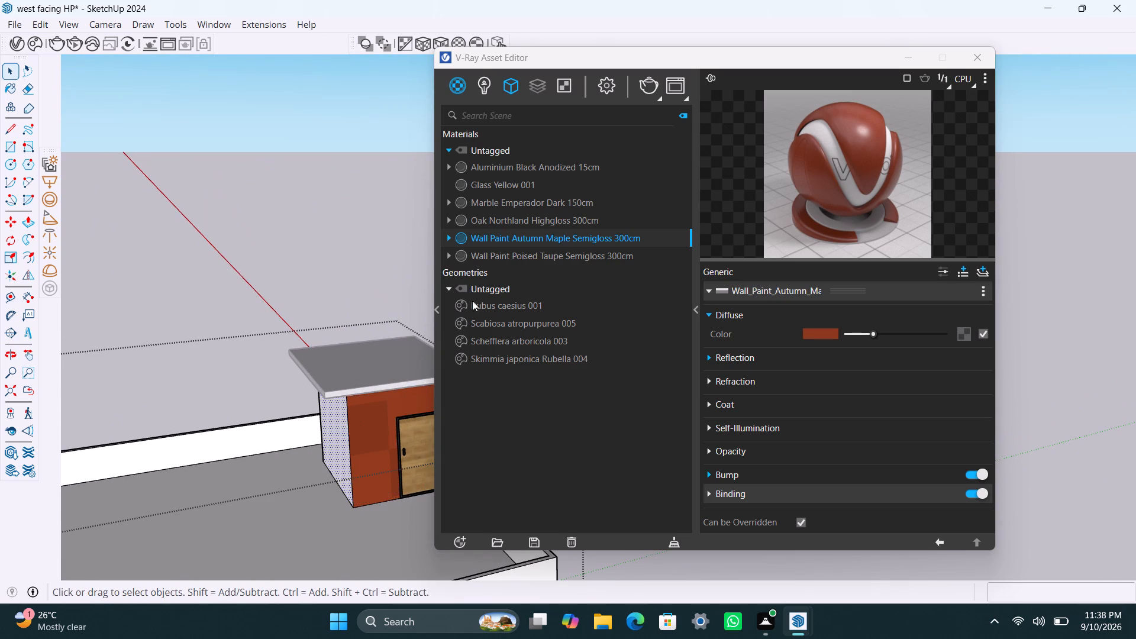
right_click(526, 238)
click(550, 266)
scroll(341, 417, down, 4)
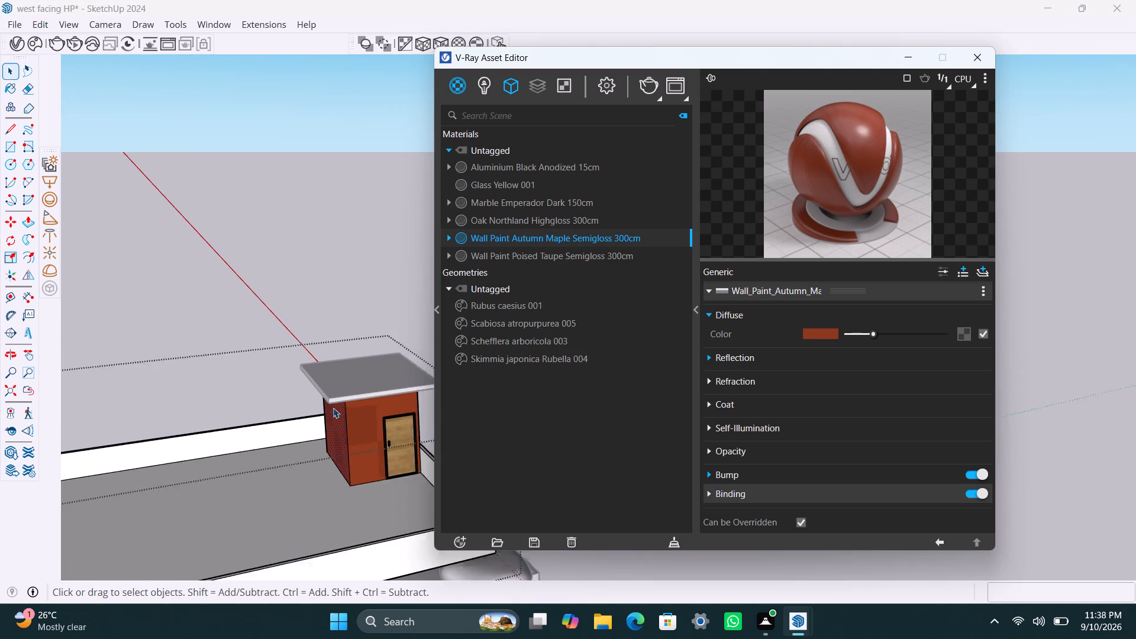
scroll(333, 408, down, 6)
middle_drag(347, 399, 269, 411)
double_click(223, 267)
Inside the walls group, apply Wall Paint Poised Taupe Semigloss 300cm to the long front boundary wall's outer face and set its texture projection.
scroll(267, 411, down, 5)
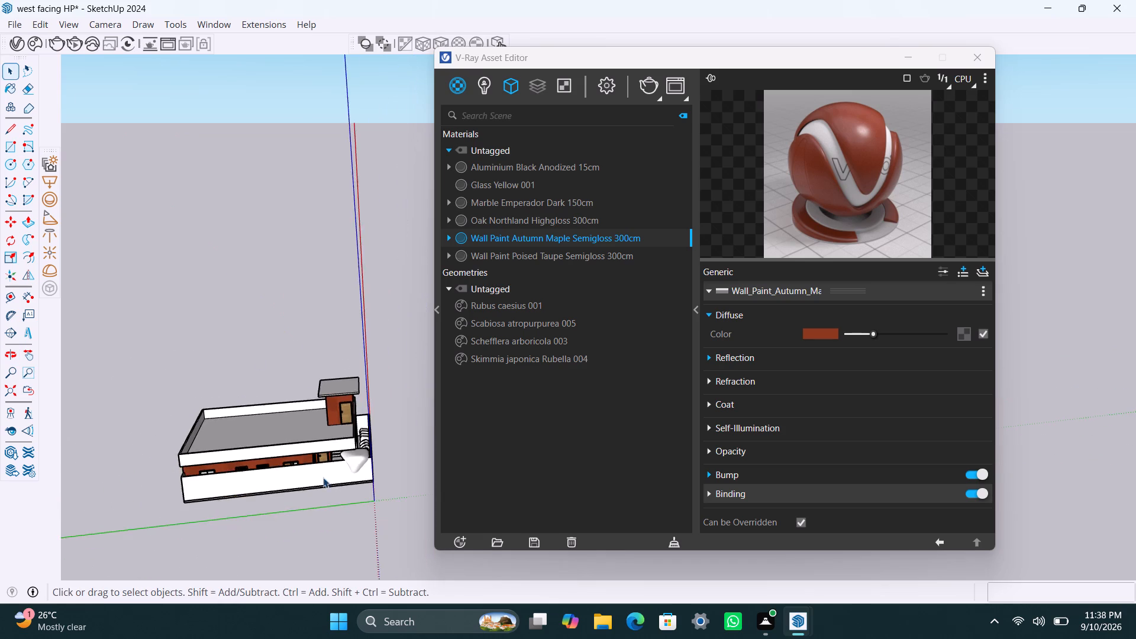
middle_drag(326, 472, 29, 502)
scroll(131, 448, down, 6)
middle_drag(254, 426, 95, 466)
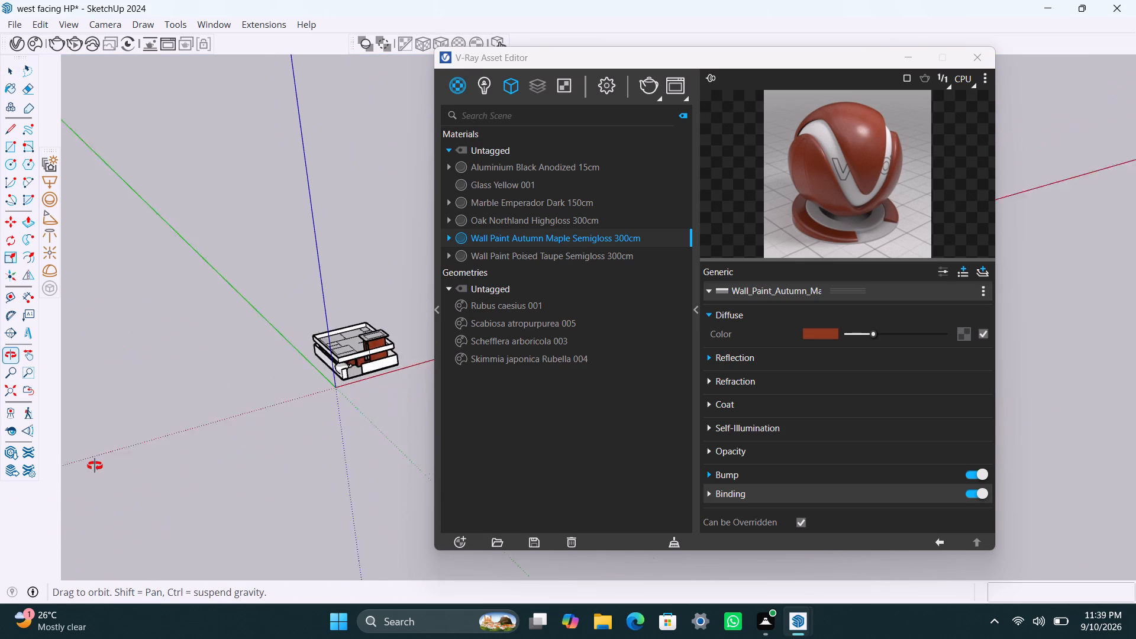
middle_drag(95, 466, 93, 467)
scroll(430, 352, up, 18)
shift+middle_drag(379, 402, 377, 402)
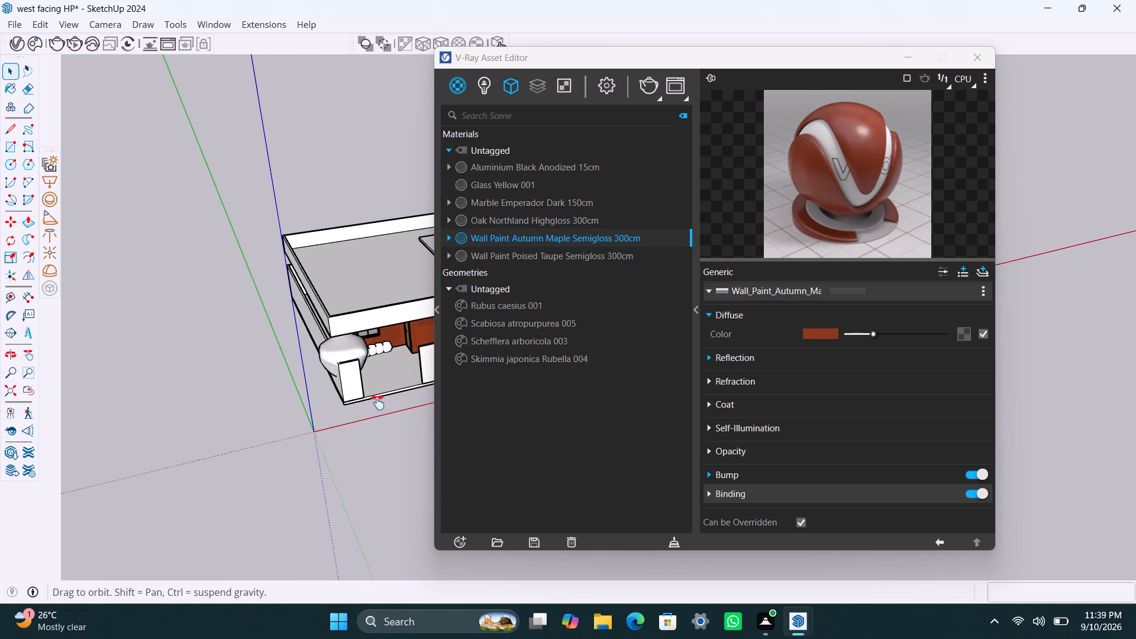
shift+middle_drag(377, 402, 271, 423)
scroll(322, 410, up, 4)
click(357, 367)
click(359, 367)
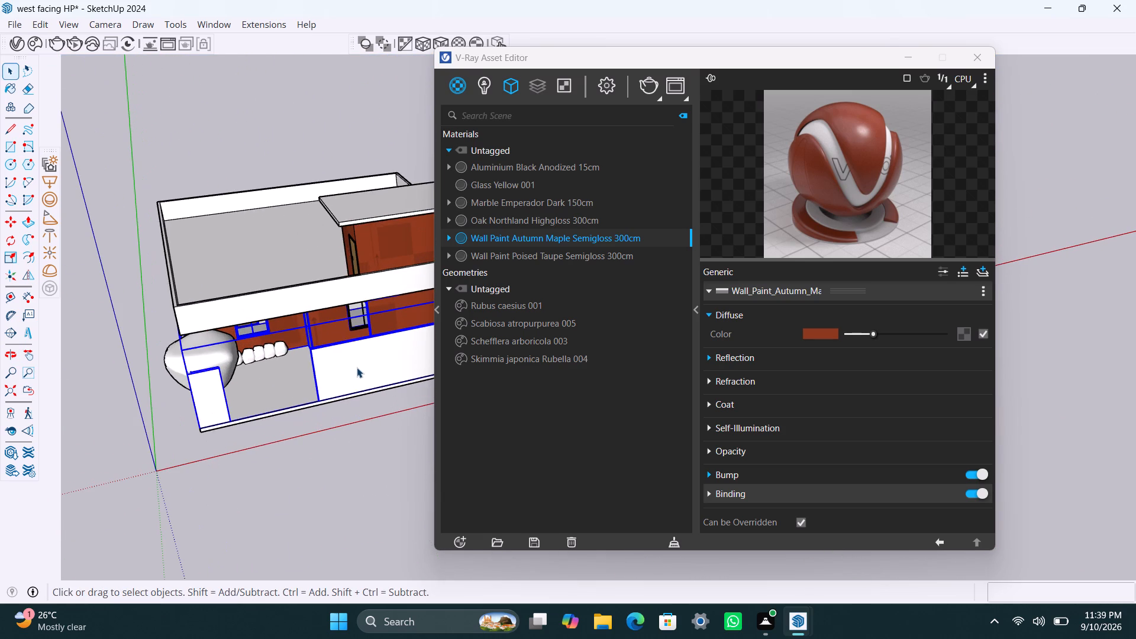
triple_click(357, 367)
double_click(365, 366)
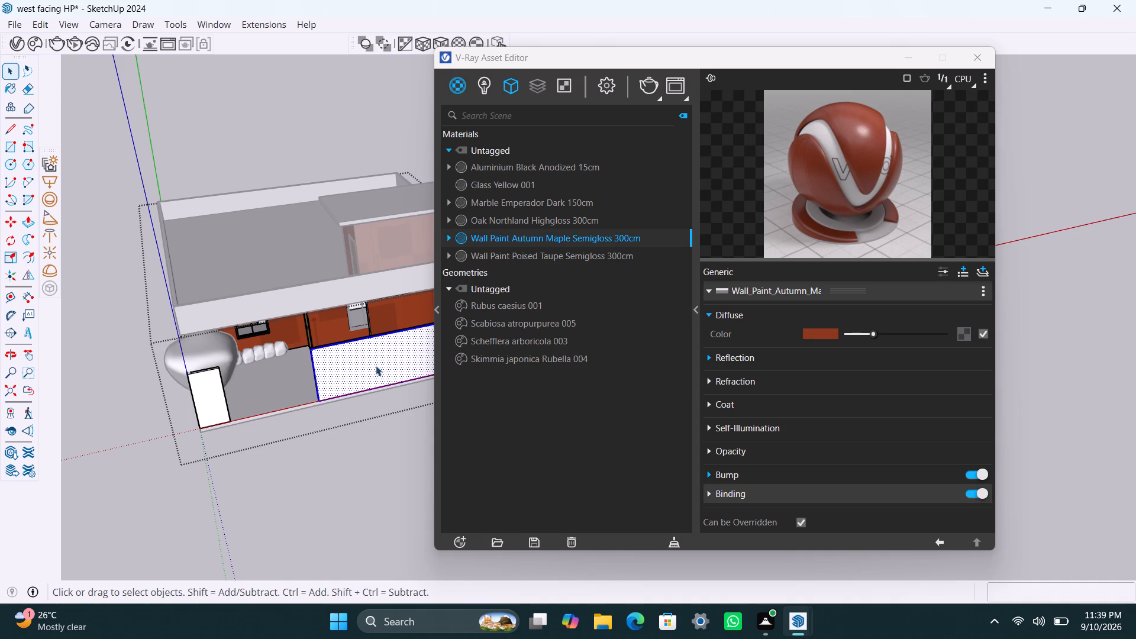
click(506, 258)
right_click(506, 257)
click(541, 281)
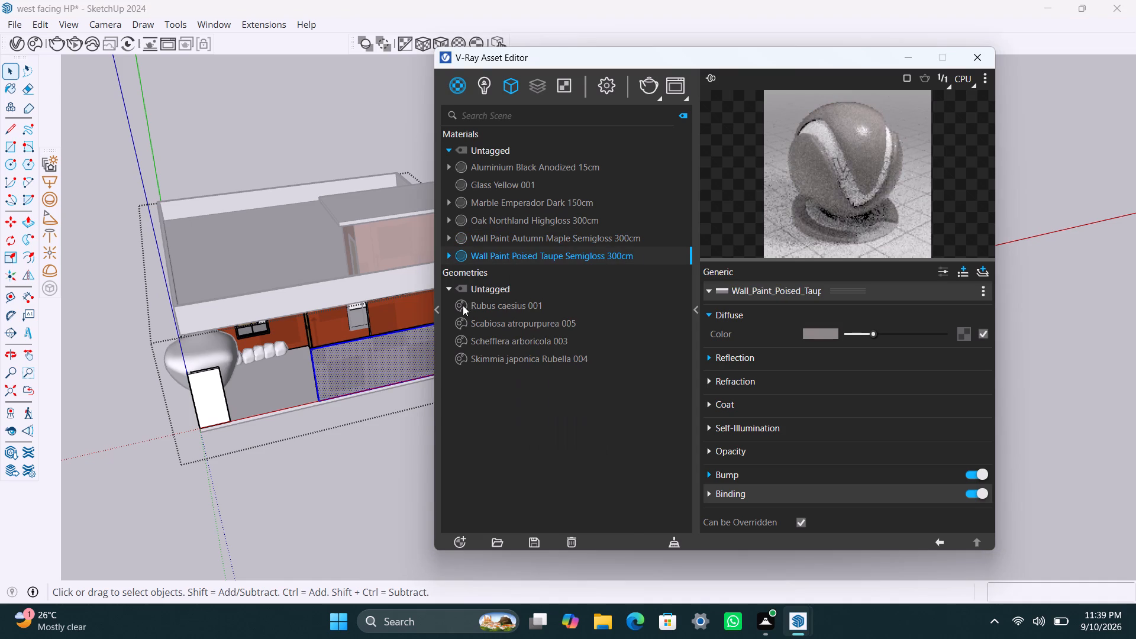
click(448, 40)
Apply Wall Paint Poised Taupe Semigloss 300cm to the short front boundary wall's outer face and fit a cubic texture projection.
click(199, 402)
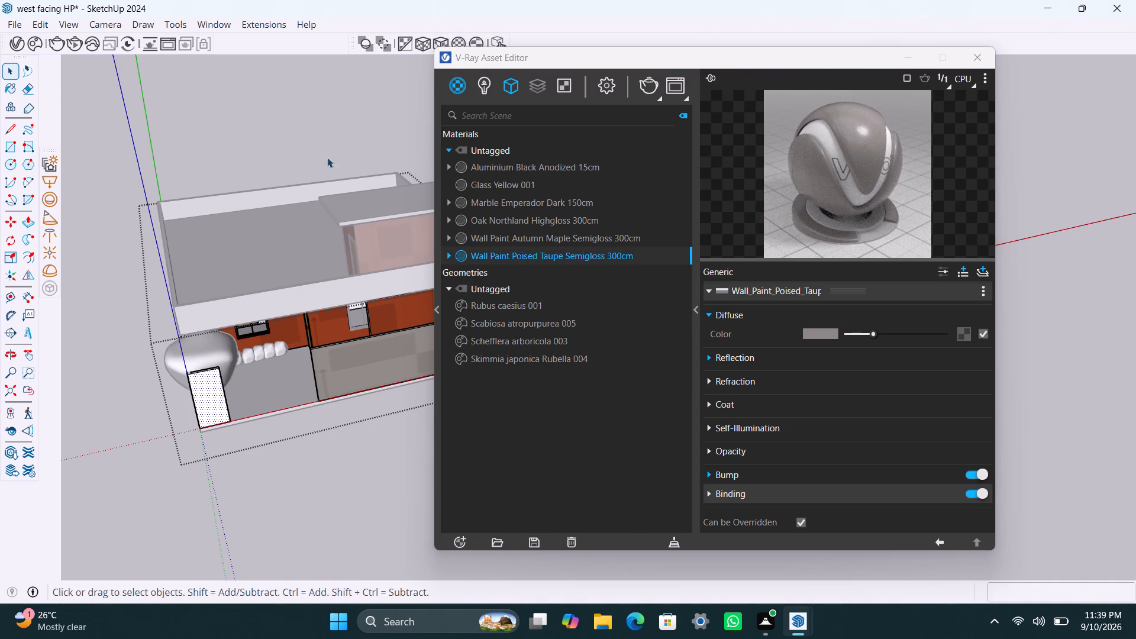
right_click(516, 257)
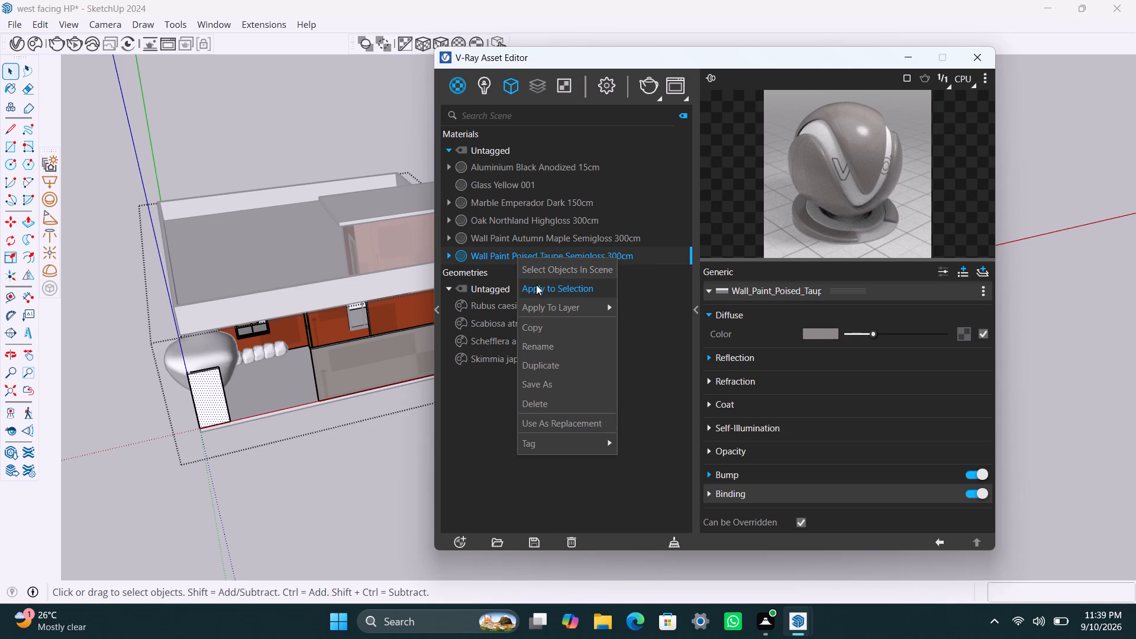
click(537, 285)
click(437, 43)
Apply Wall Paint Poised Taupe Semigloss 300cm with a fitted cubic projection to the outer face of the side boundary wall by the large shrub.
scroll(175, 523, down, 2)
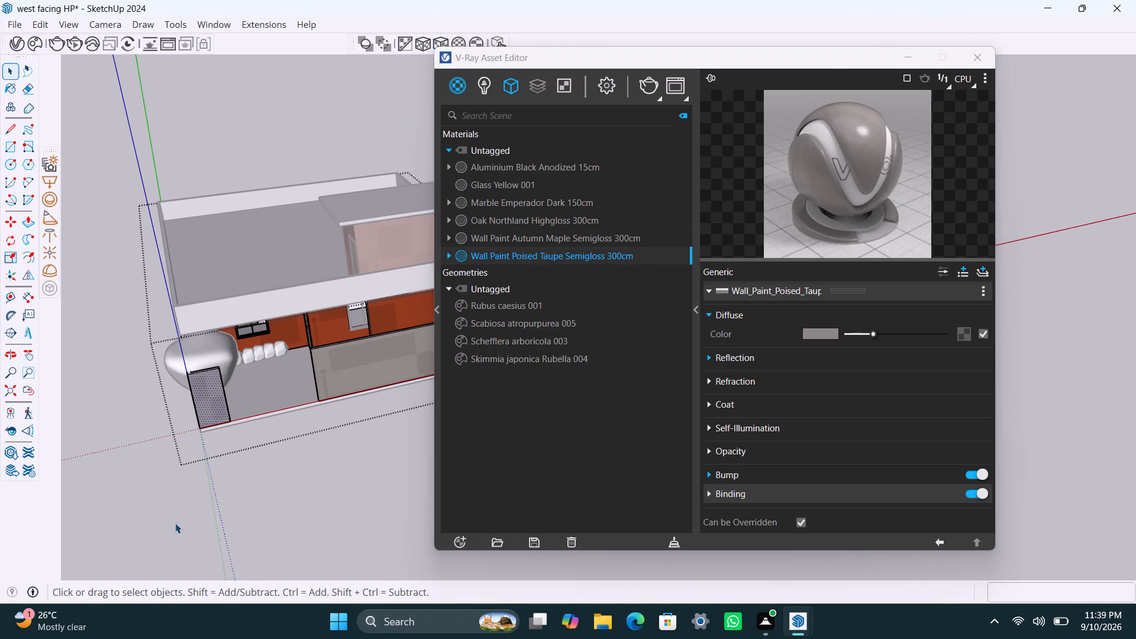
scroll(175, 523, down, 5)
scroll(343, 454, up, 3)
middle_drag(168, 470, 404, 398)
scroll(192, 529, up, 2)
click(115, 513)
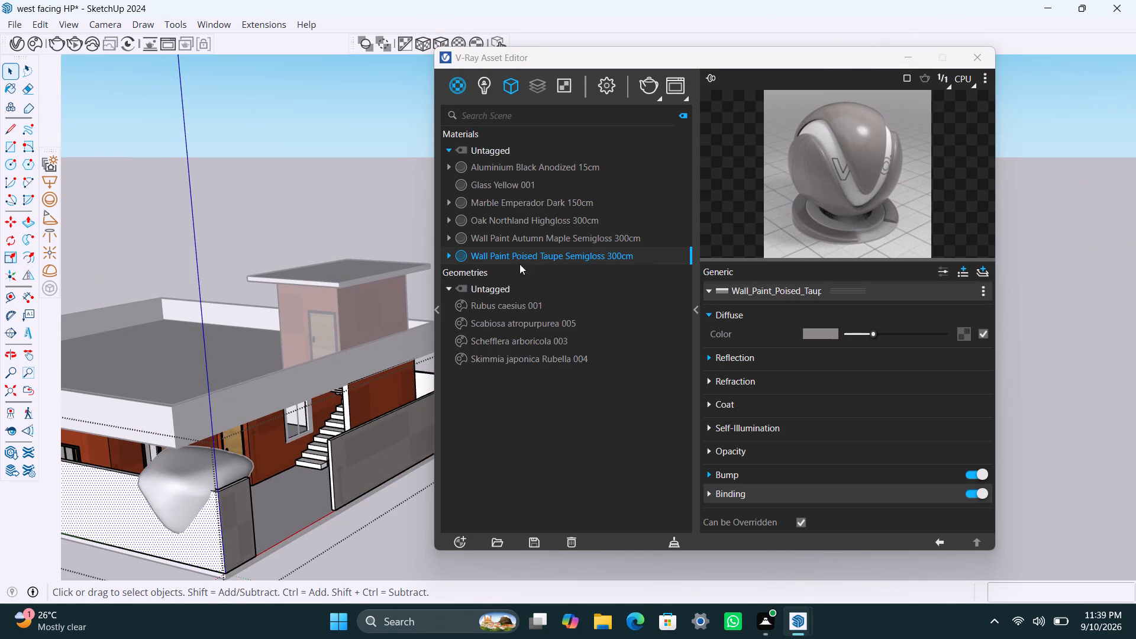
right_click(527, 253)
click(559, 284)
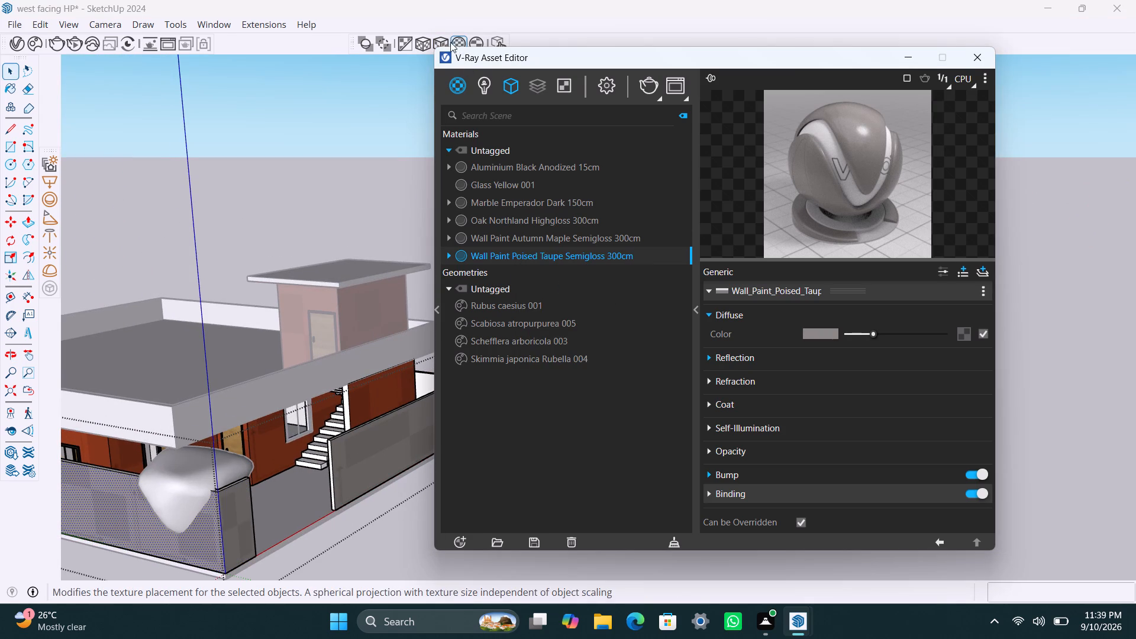
click(445, 42)
Apply Wall Paint Poised Taupe Semigloss 300cm with a fitted cubic projection to the long front boundary wall's end face at the gate opening.
scroll(194, 491, down, 14)
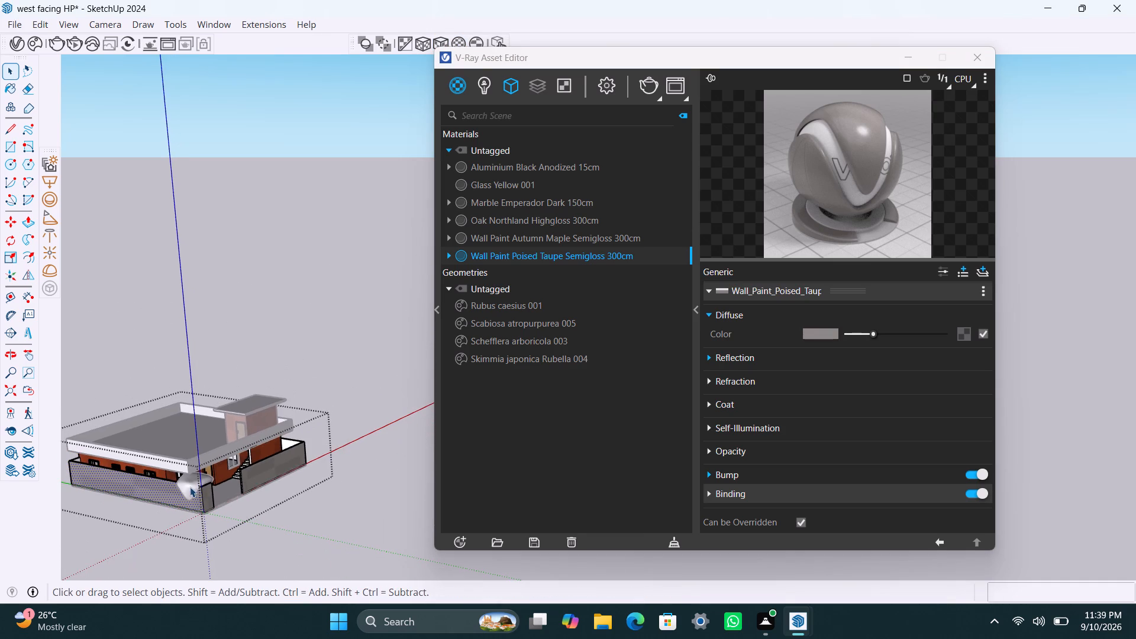
middle_drag(190, 487, 360, 453)
scroll(263, 513, down, 4)
scroll(245, 531, up, 20)
scroll(245, 531, up, 1)
click(244, 511)
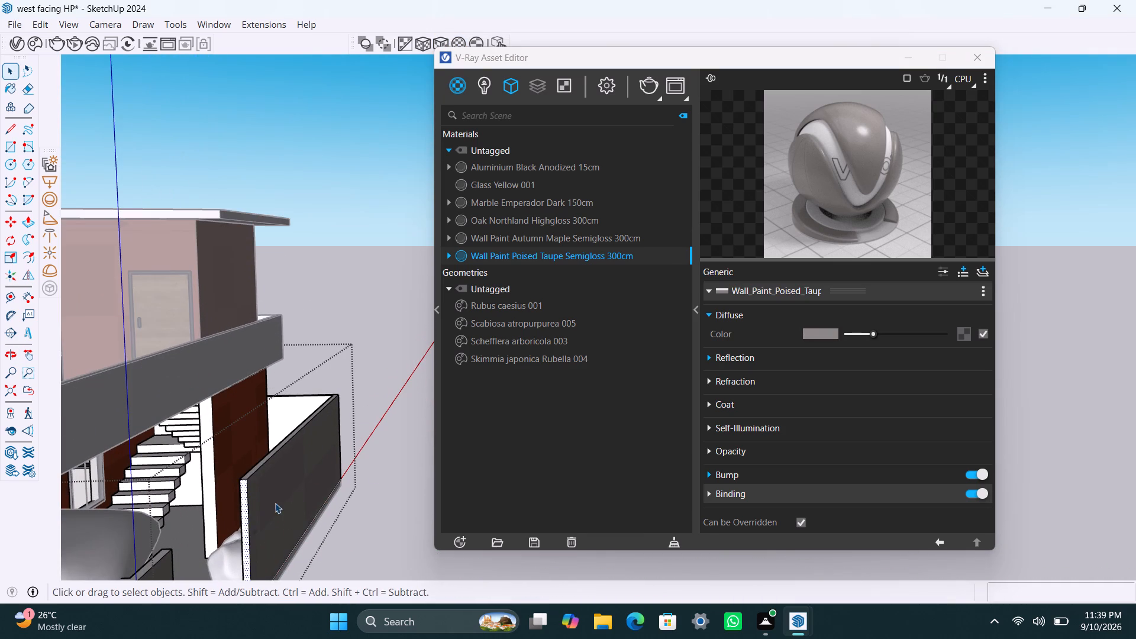
right_drag(506, 253, 514, 263)
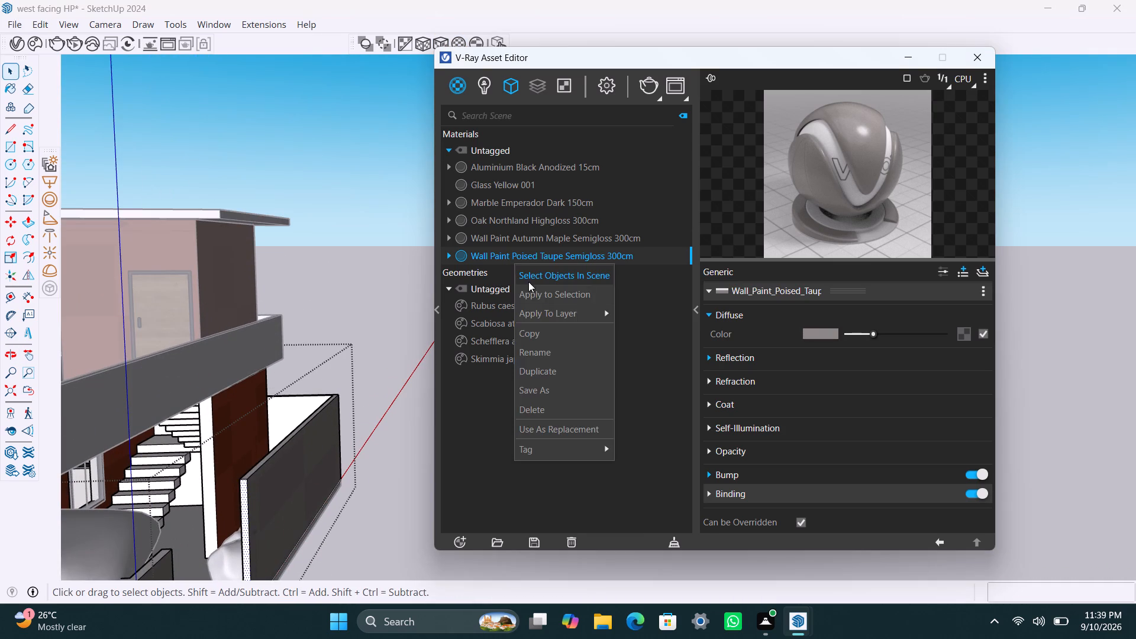
click(535, 293)
click(435, 43)
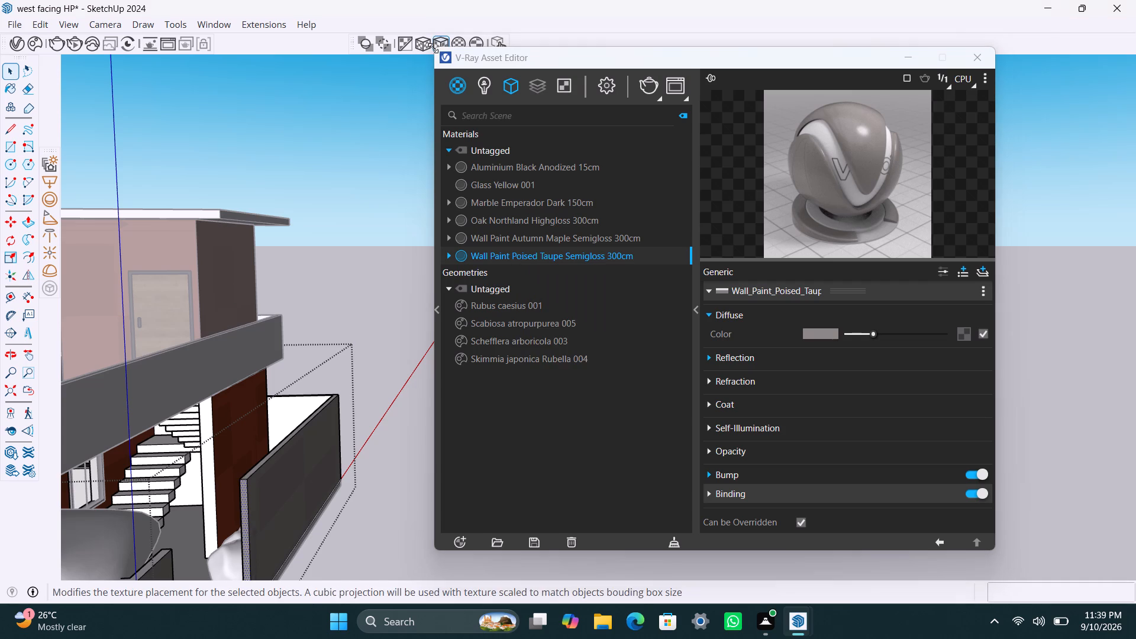
Apply Wall Paint Poised Taupe Semigloss 300cm to the long front boundary wall's top face and fit a cubic texture projection.
scroll(270, 476, down, 10)
scroll(280, 462, up, 6)
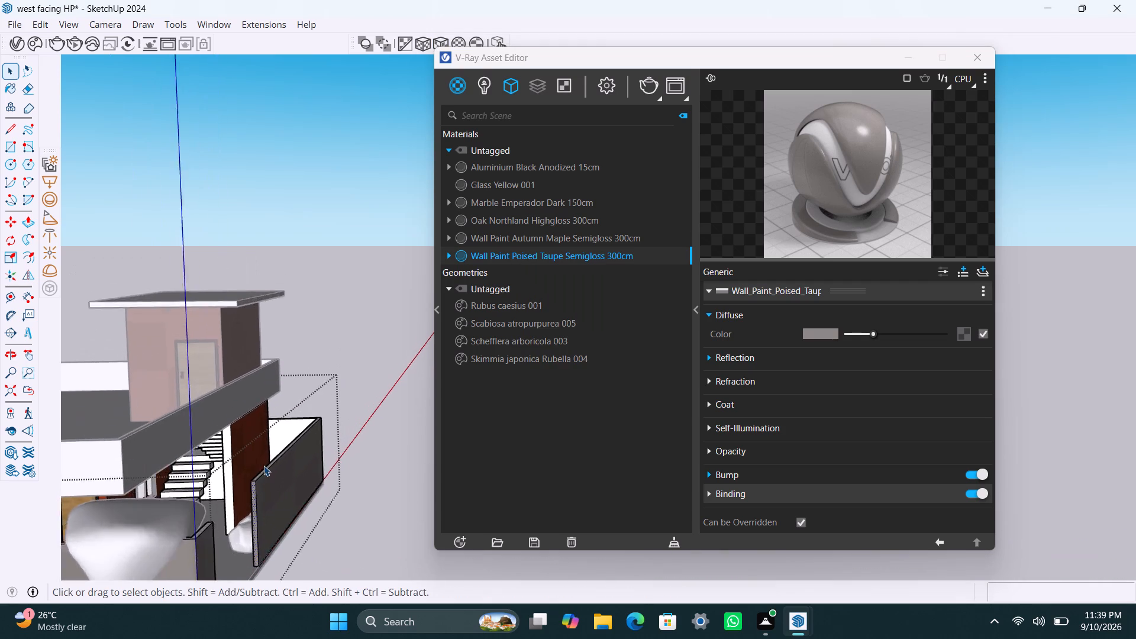
scroll(264, 466, up, 12)
click(239, 510)
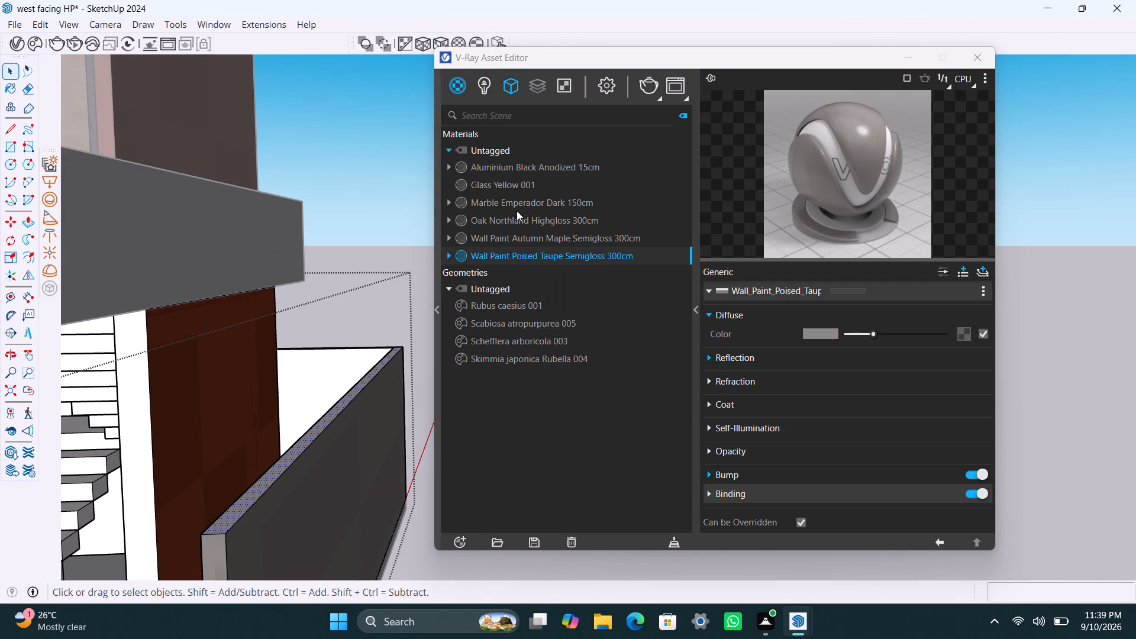
right_click(514, 253)
click(532, 278)
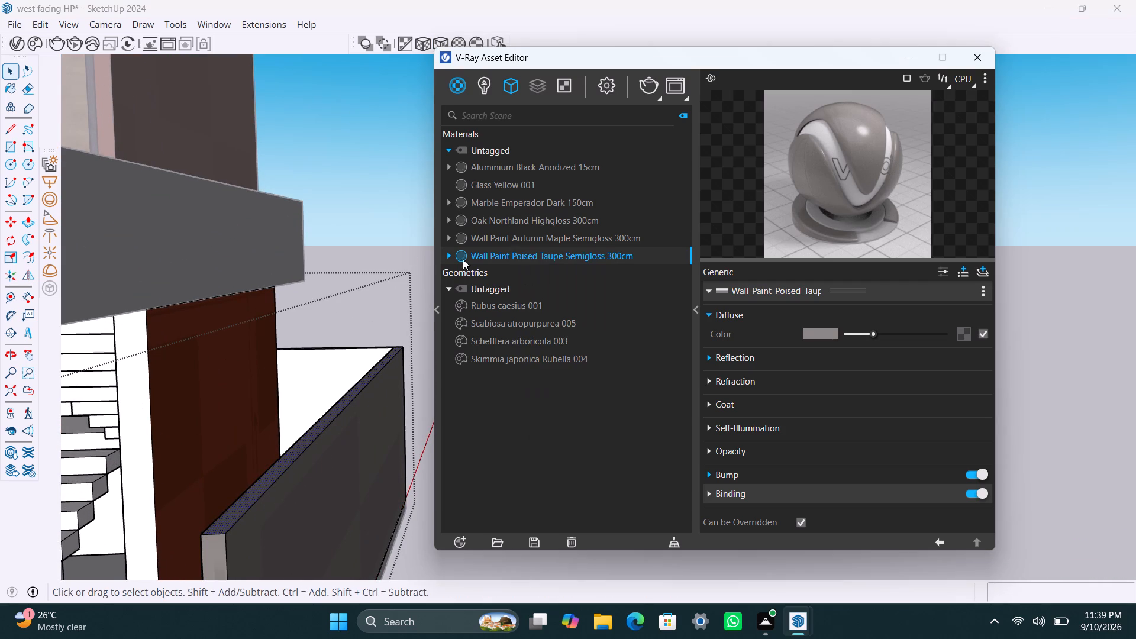
click(434, 38)
Apply Wall Paint Poised Taupe Semigloss 300cm with a fitted cubic projection to the inner boundary wall face beyond the long front wall.
click(349, 369)
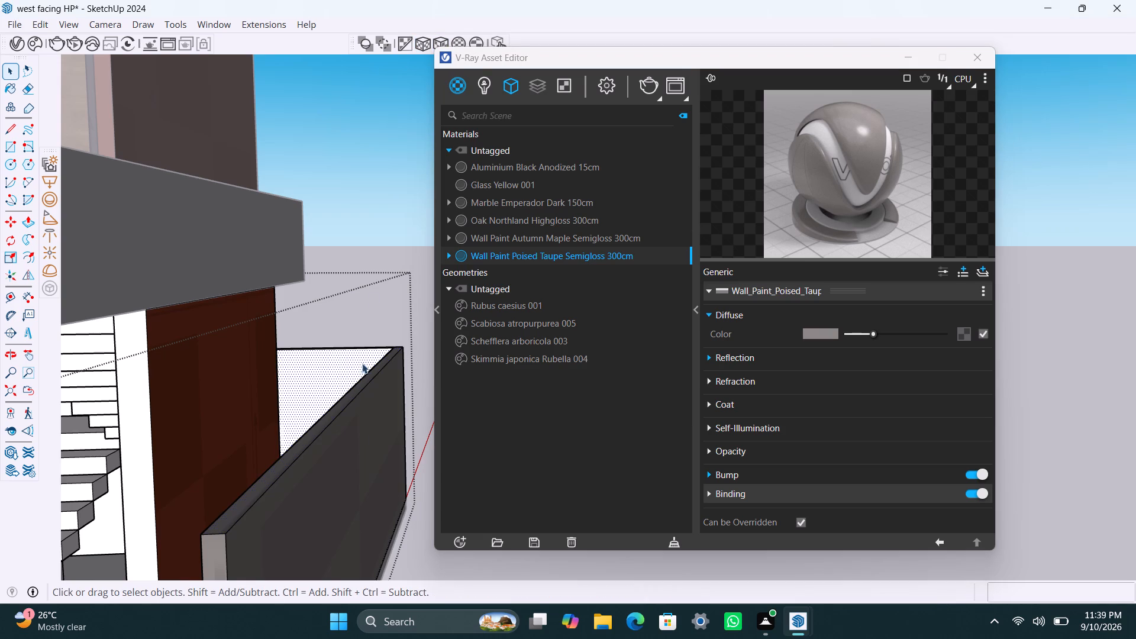
right_click(501, 251)
click(523, 289)
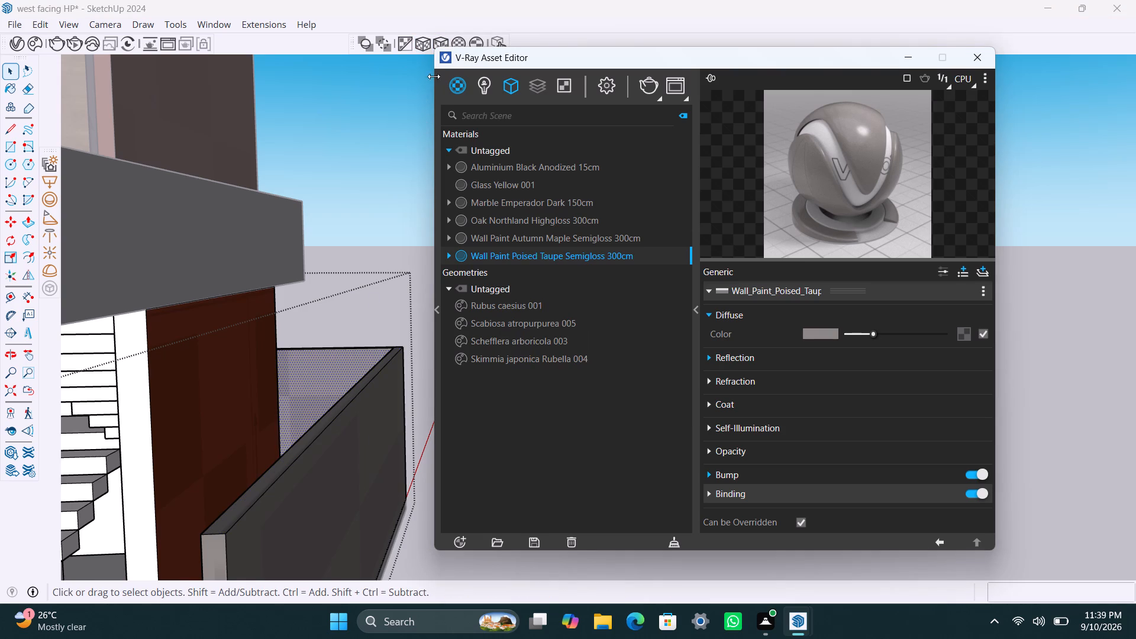
click(438, 43)
Apply Wall Paint Poised Taupe Semigloss 300cm with a fitted cubic projection to the short front boundary wall's top face beside the large shrub.
scroll(374, 359, down, 9)
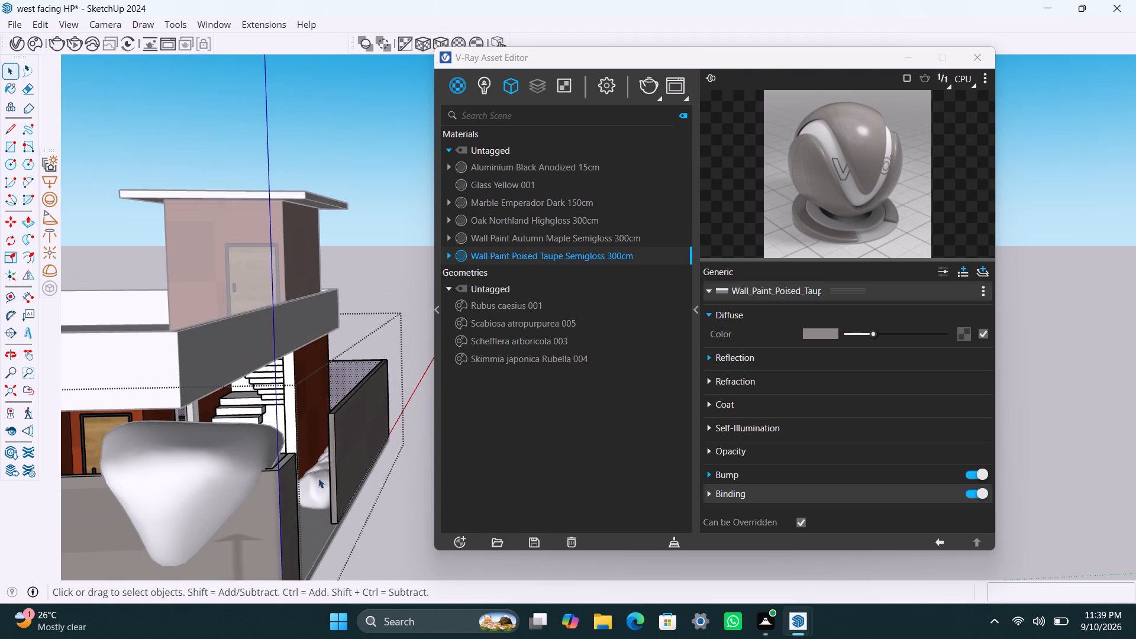
scroll(317, 482, down, 5)
scroll(308, 473, up, 16)
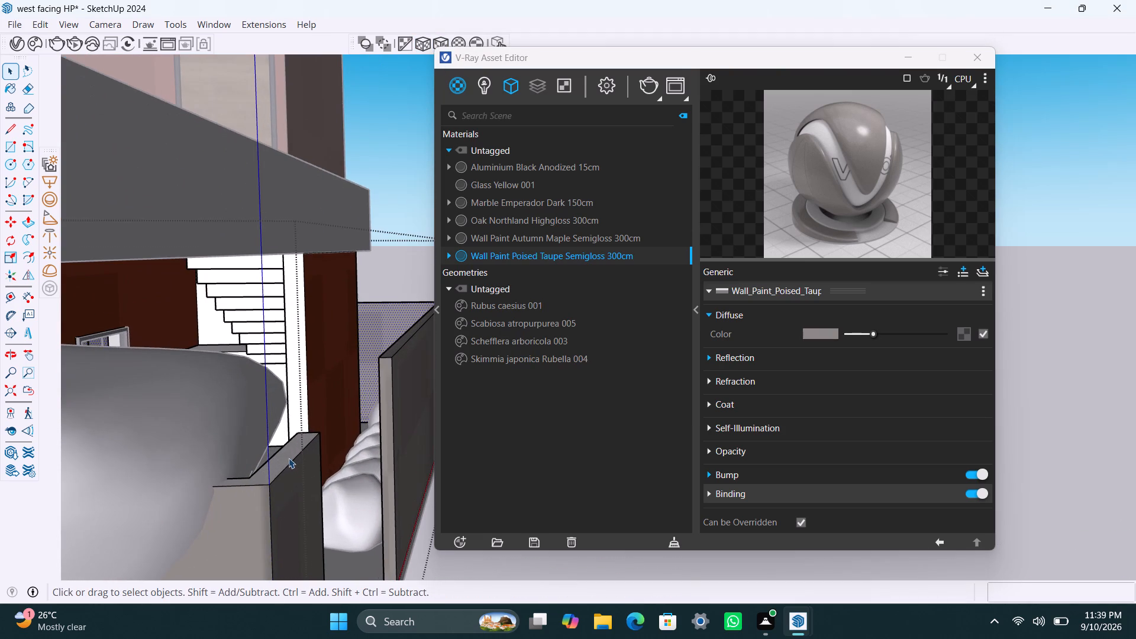
click(289, 458)
right_click(486, 251)
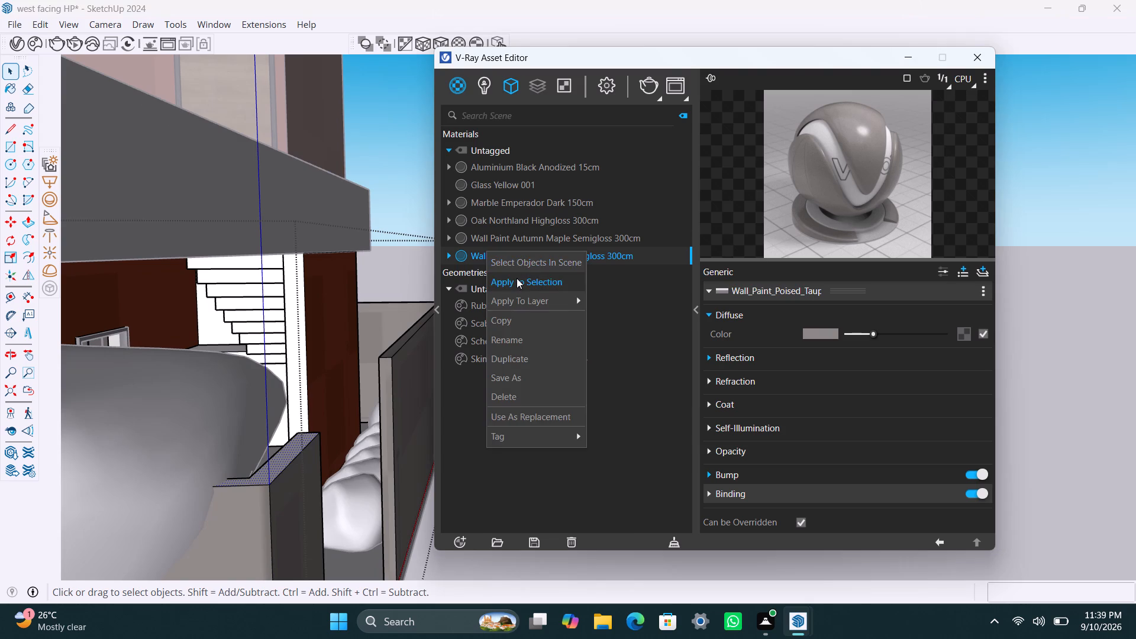
click(517, 279)
drag(441, 44, 440, 50)
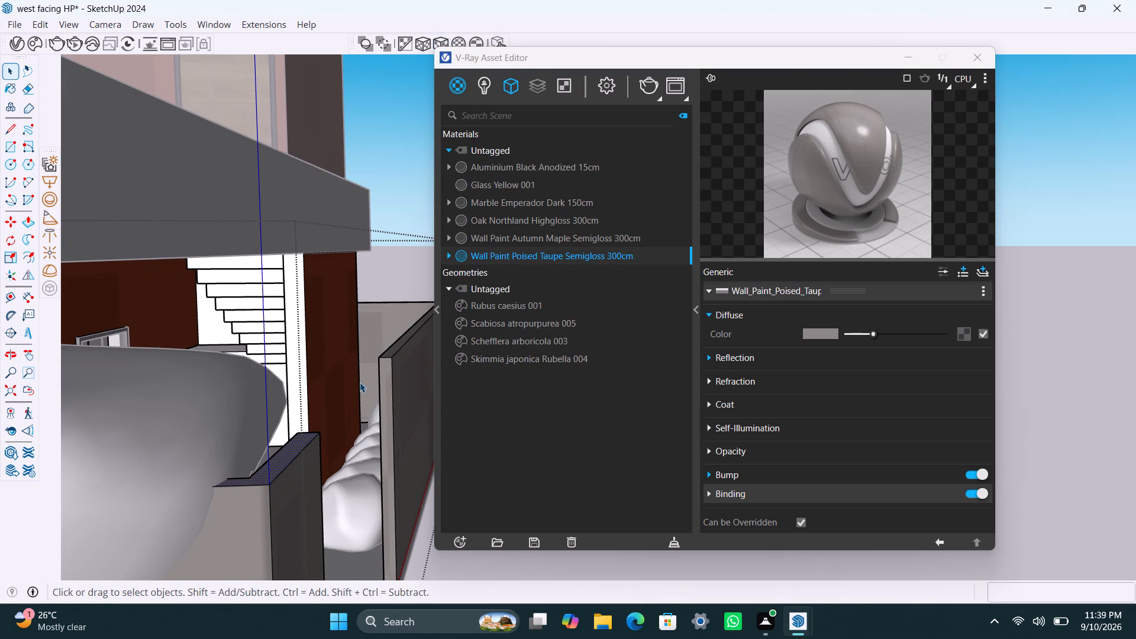
Apply Wall Paint Poised Taupe Semigloss 300cm with a fitted cubic projection to the short front boundary wall's end face at the gate opening.
scroll(372, 380, down, 14)
middle_drag(372, 433, 288, 465)
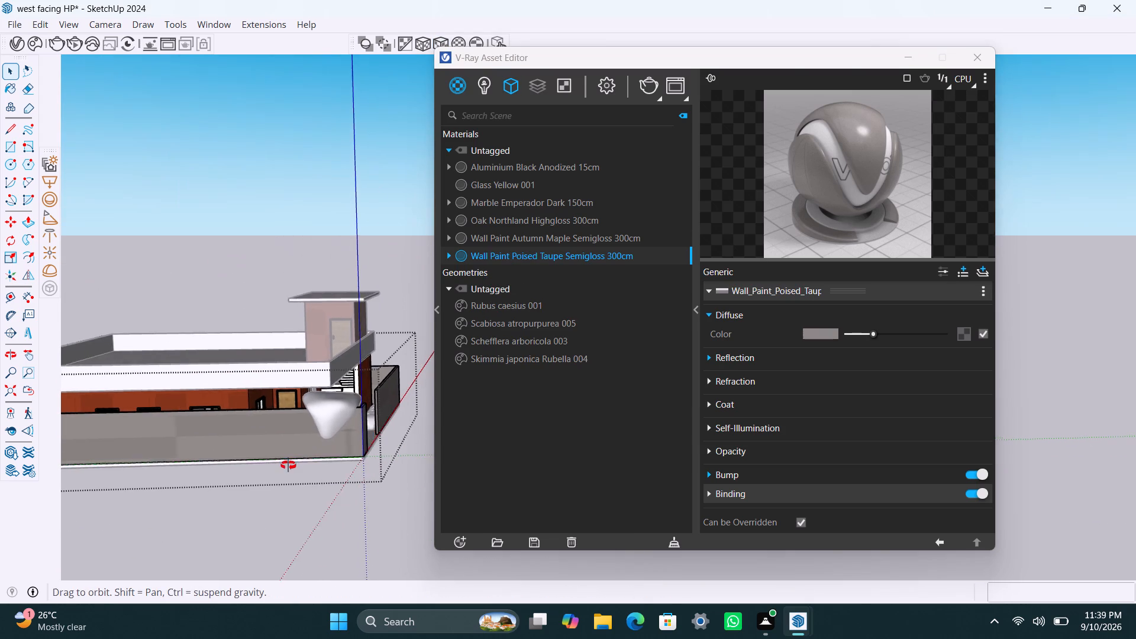
middle_drag(288, 465, 73, 499)
scroll(375, 387, down, 5)
middle_drag(397, 399, 210, 454)
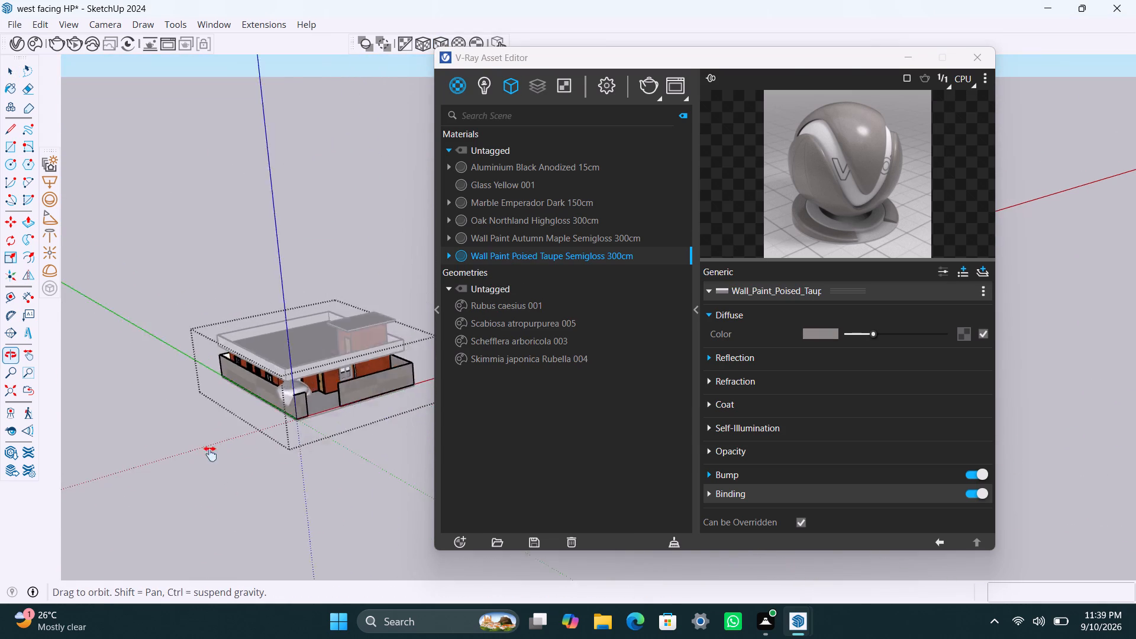
middle_drag(210, 454, 186, 464)
scroll(198, 451, up, 5)
middle_drag(235, 443, 73, 473)
scroll(310, 327, up, 5)
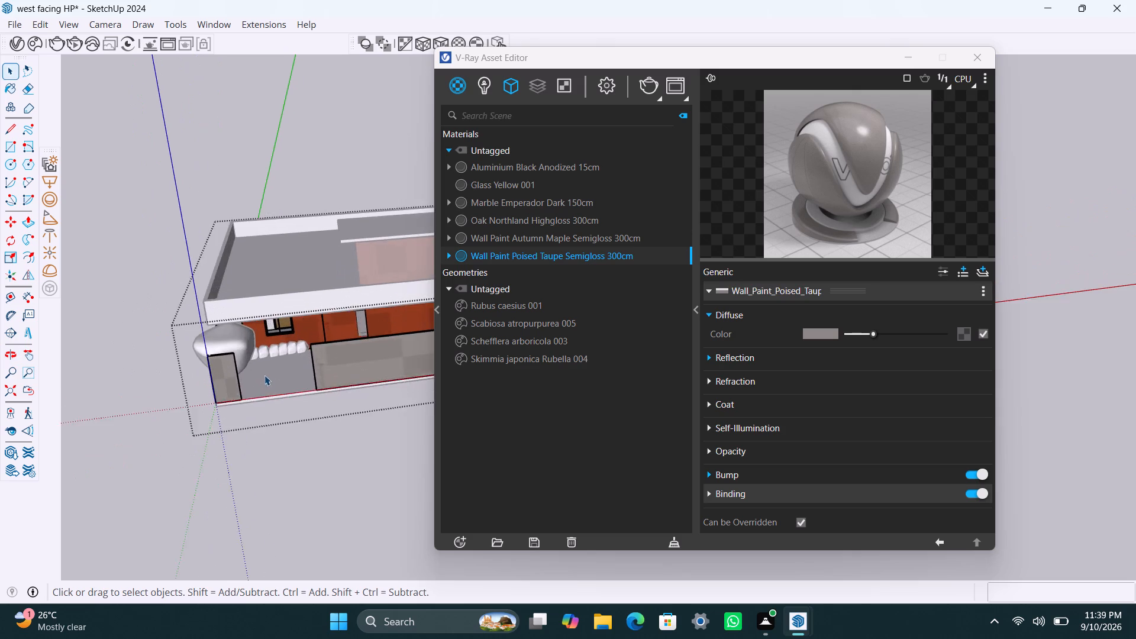
scroll(264, 375, up, 9)
middle_drag(263, 392, 177, 418)
scroll(182, 395, up, 11)
click(206, 382)
scroll(209, 418, up, 3)
click(206, 390)
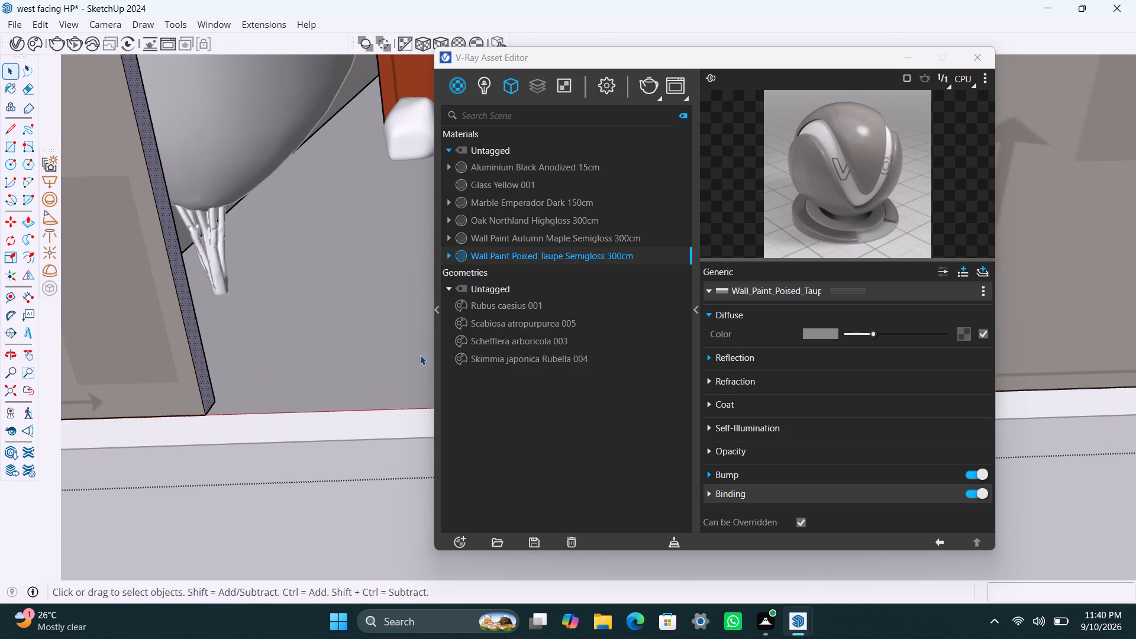
right_click(535, 257)
click(565, 289)
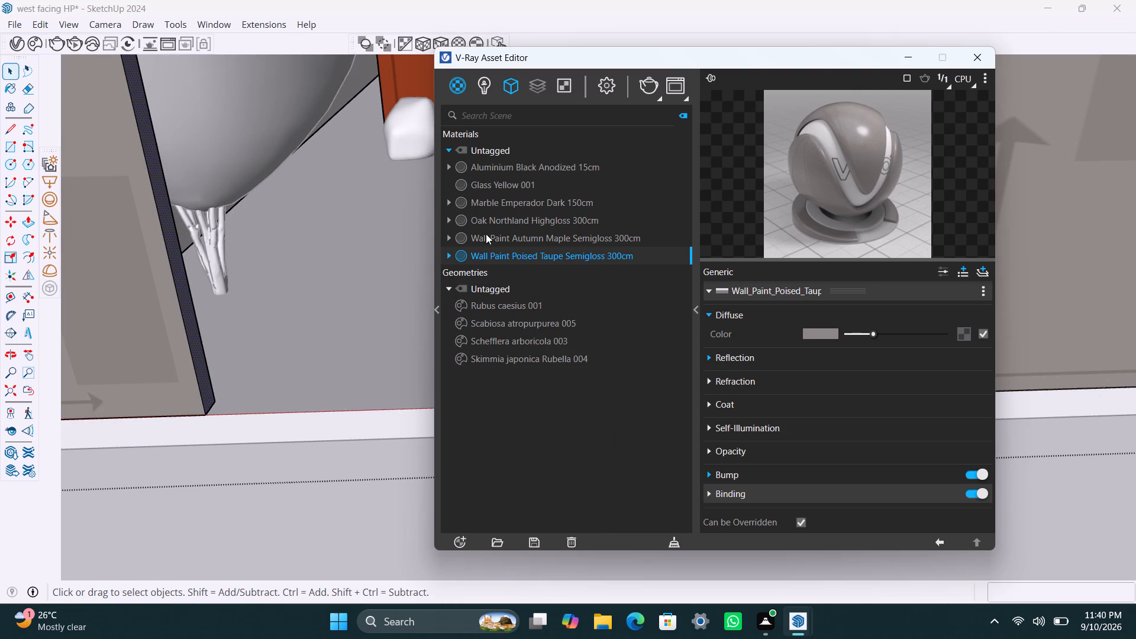
click(437, 44)
Apply Wall Paint Poised Taupe Semigloss 300cm with a fitted cubic projection to the boundary wall's inner face behind the large shrub.
scroll(217, 351, down, 9)
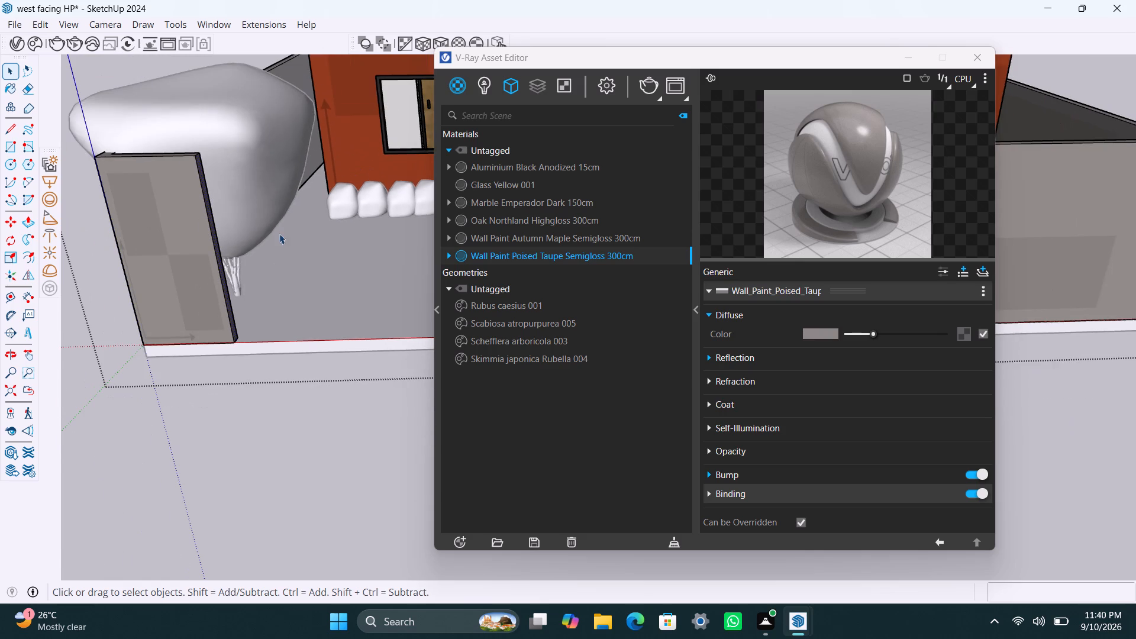
click(319, 160)
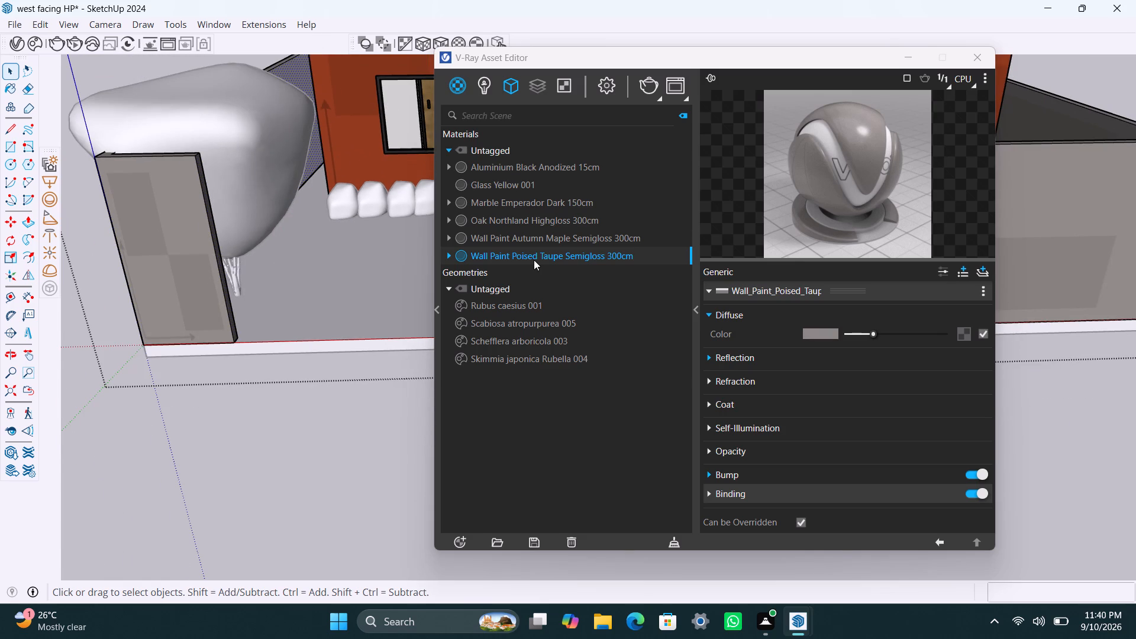
right_click(534, 260)
click(573, 286)
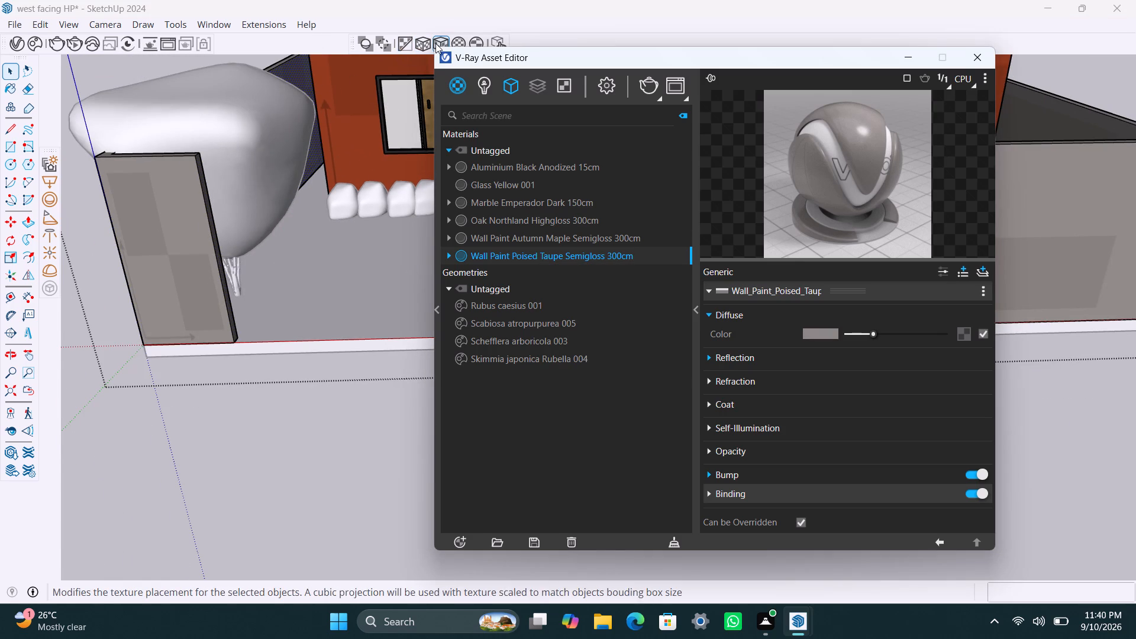
click(435, 43)
Apply Wall Paint Poised Taupe Semigloss 300cm with a fitted cubic projection to the outer face of the opposite long side boundary wall.
scroll(272, 353, down, 16)
shift+middle_drag(308, 346, 194, 409)
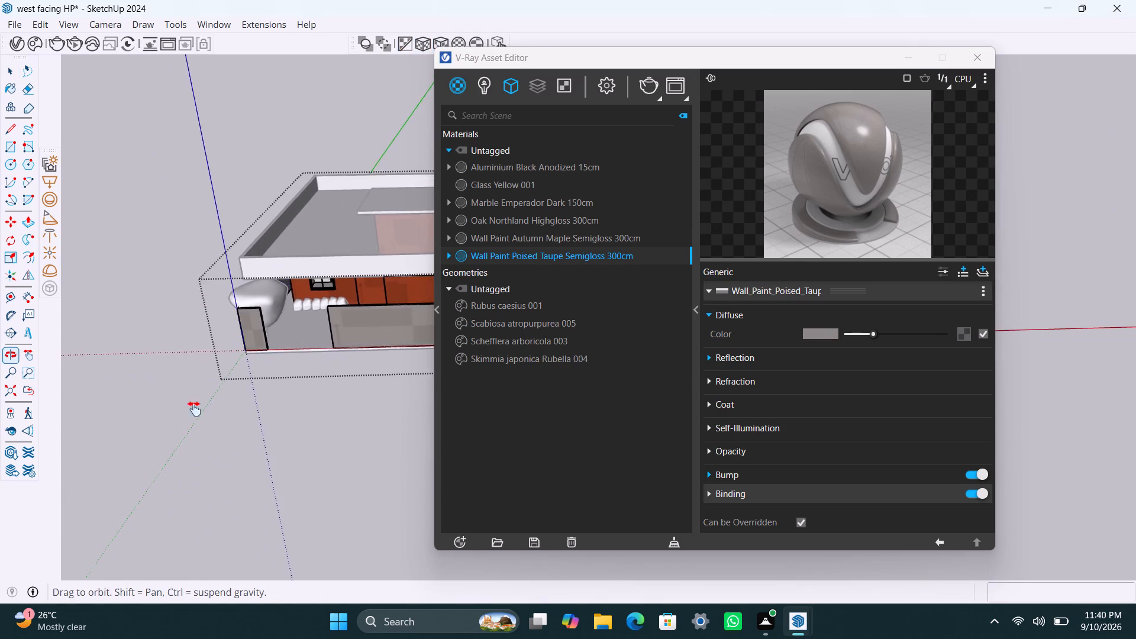
shift+middle_drag(194, 409, 43, 463)
scroll(212, 441, up, 8)
scroll(267, 384, up, 4)
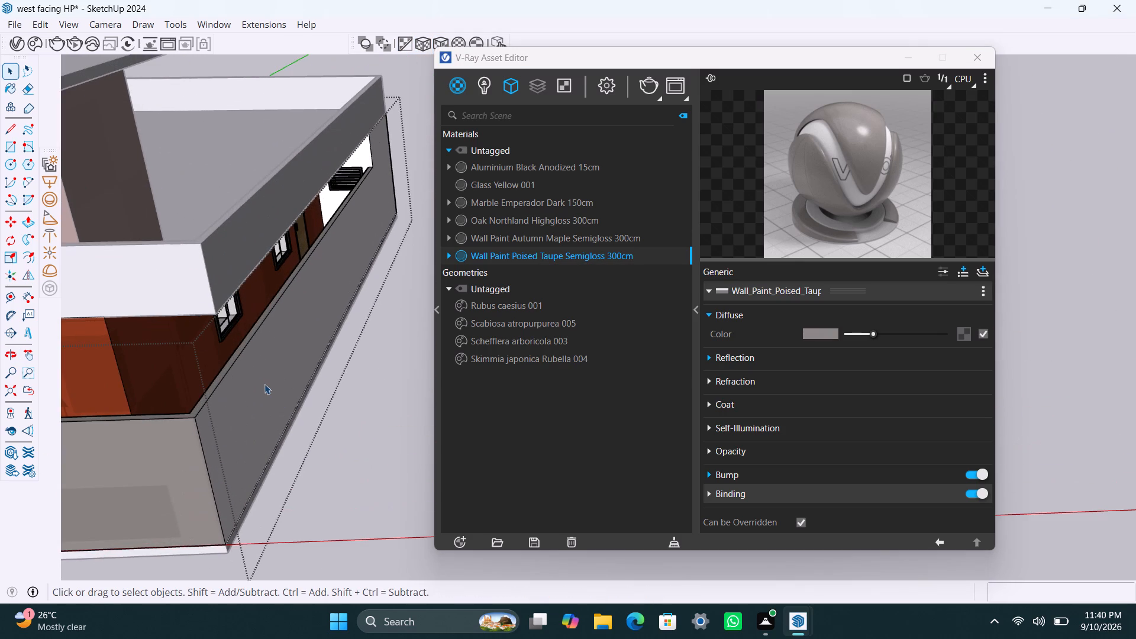
click(264, 384)
right_click(527, 256)
click(553, 284)
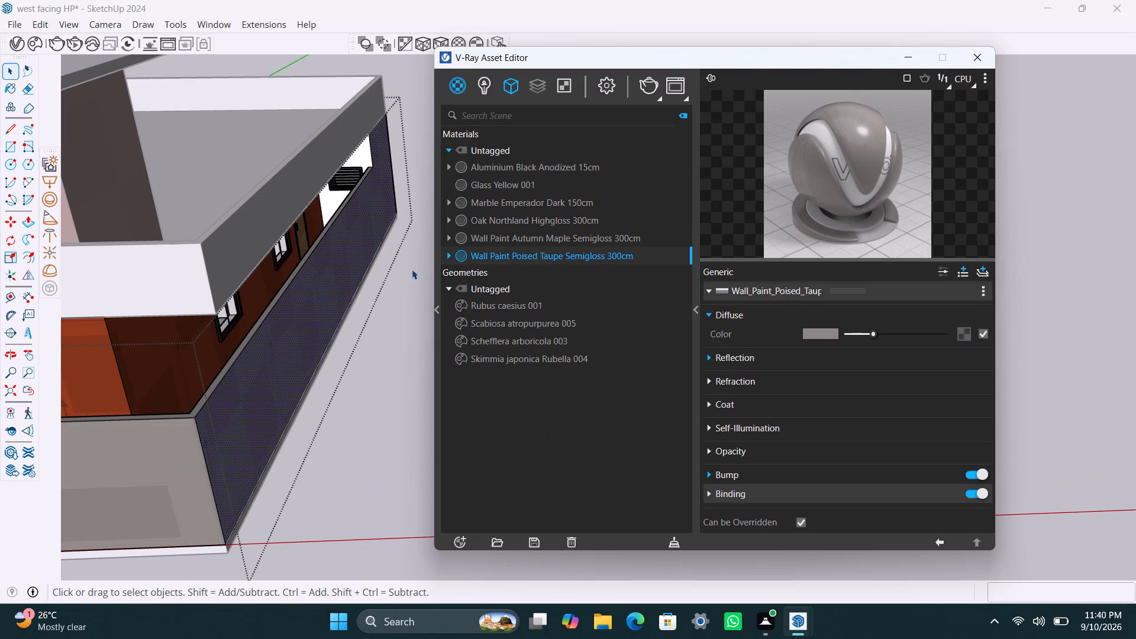
click(440, 41)
Apply Wall Paint Poised Taupe Semigloss 300cm to that long side boundary wall's top face and fit a cubic texture projection.
scroll(238, 315, up, 2)
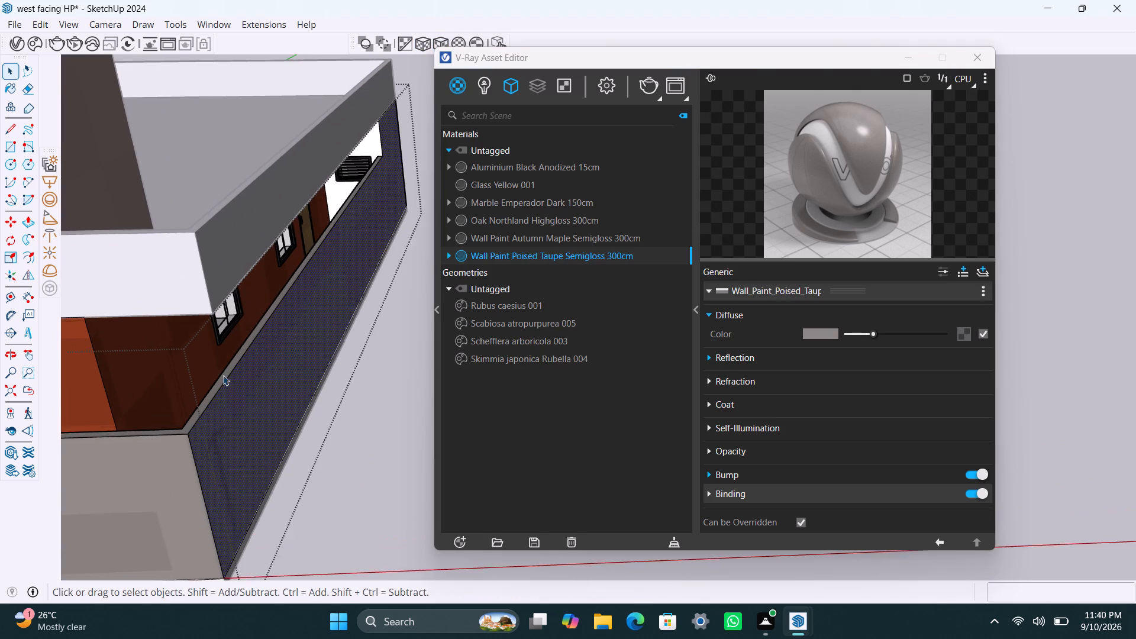
scroll(223, 375, up, 4)
click(209, 398)
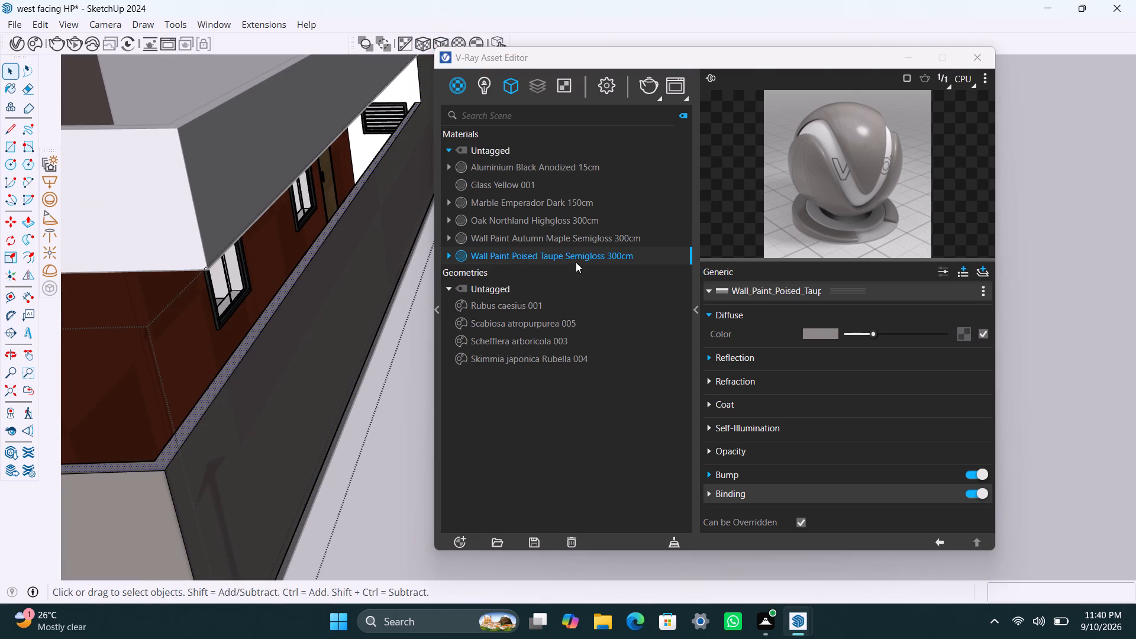
right_click(575, 255)
click(618, 282)
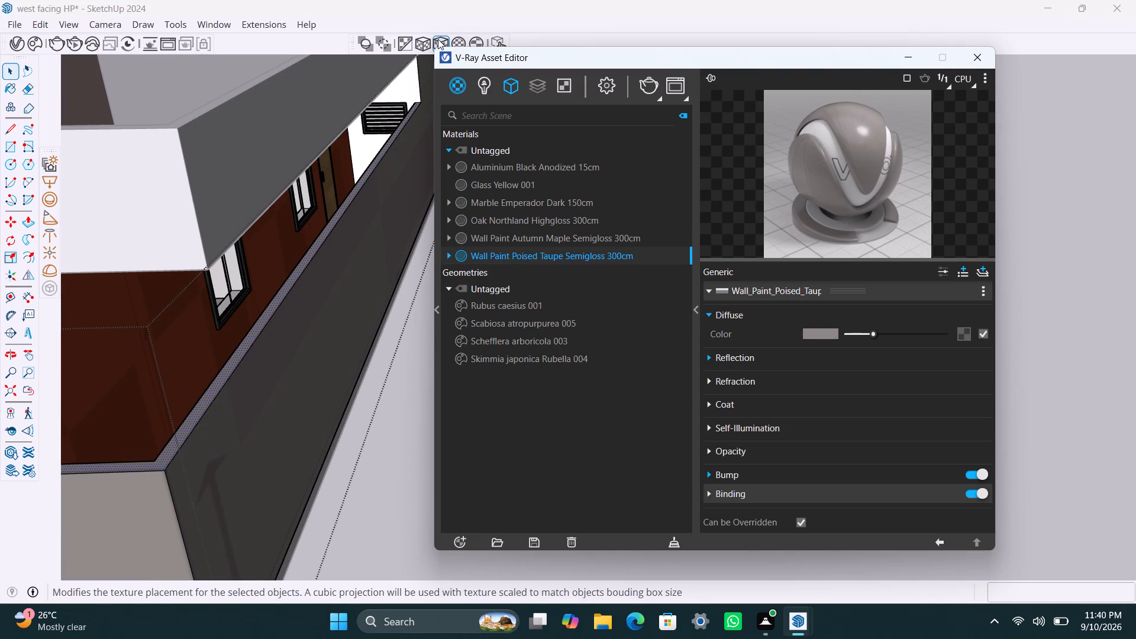
drag(438, 39, 438, 44)
Apply Wall Paint Poised Taupe Semigloss 300cm with a fitted cubic projection to the rear boundary wall's inner face.
scroll(403, 266, down, 3)
scroll(406, 182, up, 8)
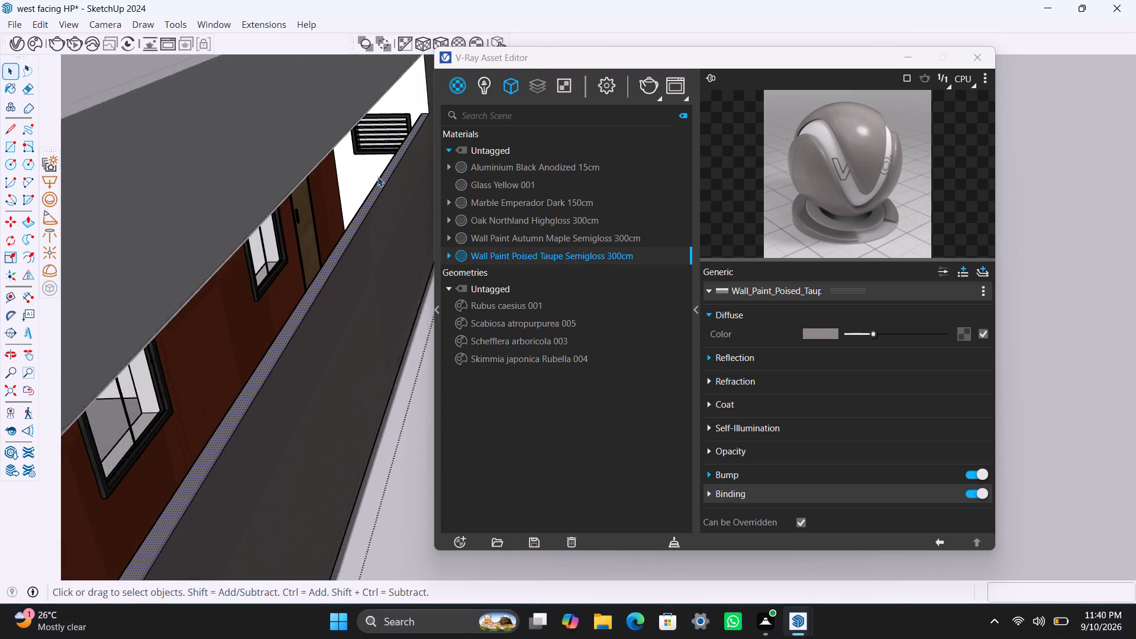
click(367, 170)
scroll(253, 338, down, 4)
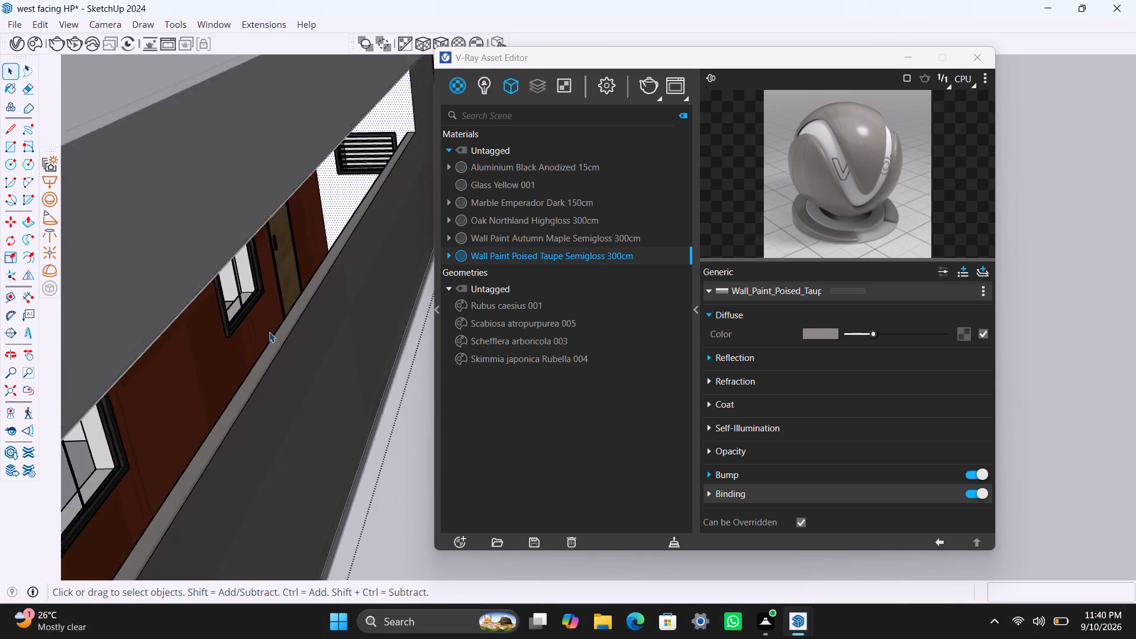
scroll(269, 332, down, 7)
middle_drag(295, 299, 118, 351)
scroll(227, 395, down, 7)
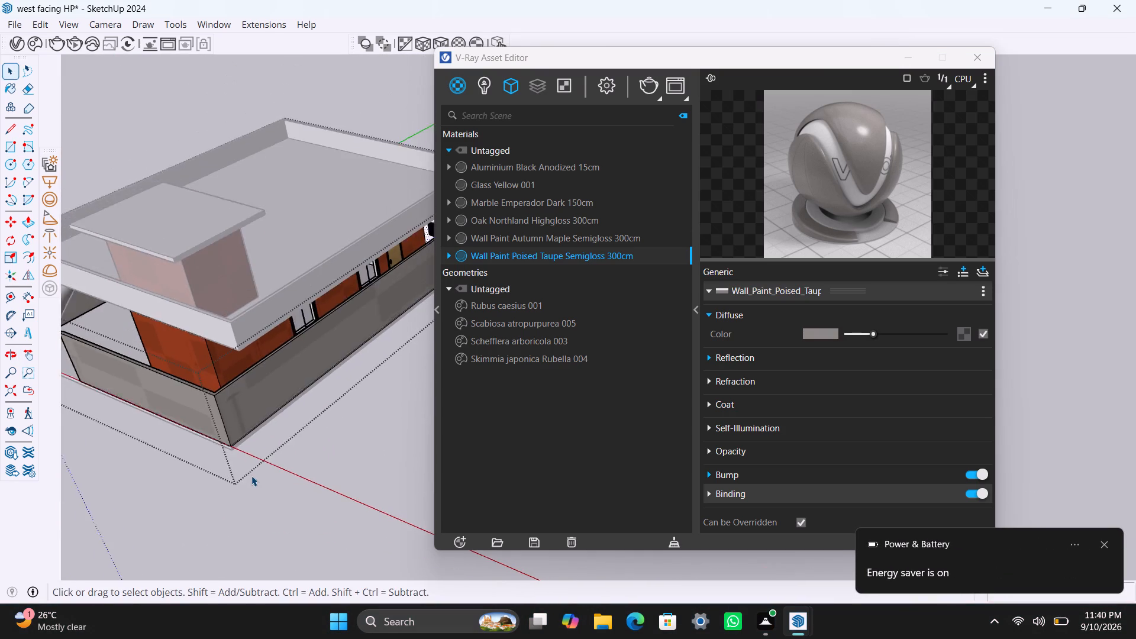
scroll(251, 476, down, 3)
scroll(248, 444, up, 3)
scroll(279, 430, down, 6)
scroll(185, 425, up, 1)
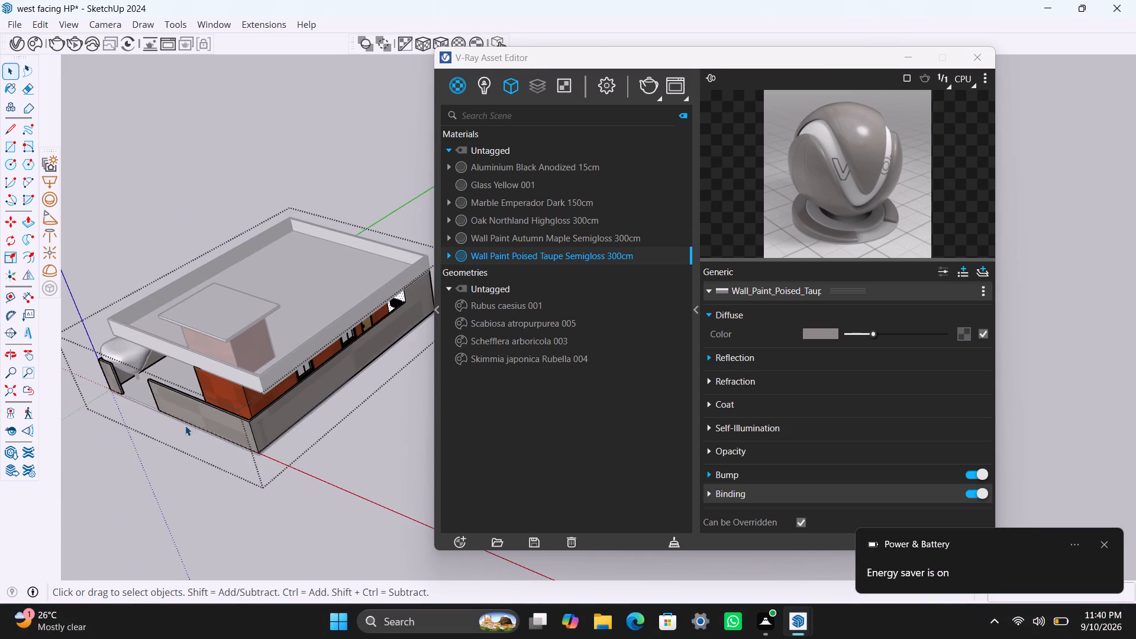
middle_drag(185, 425, 289, 379)
scroll(144, 525, down, 12)
middle_drag(148, 492, 158, 492)
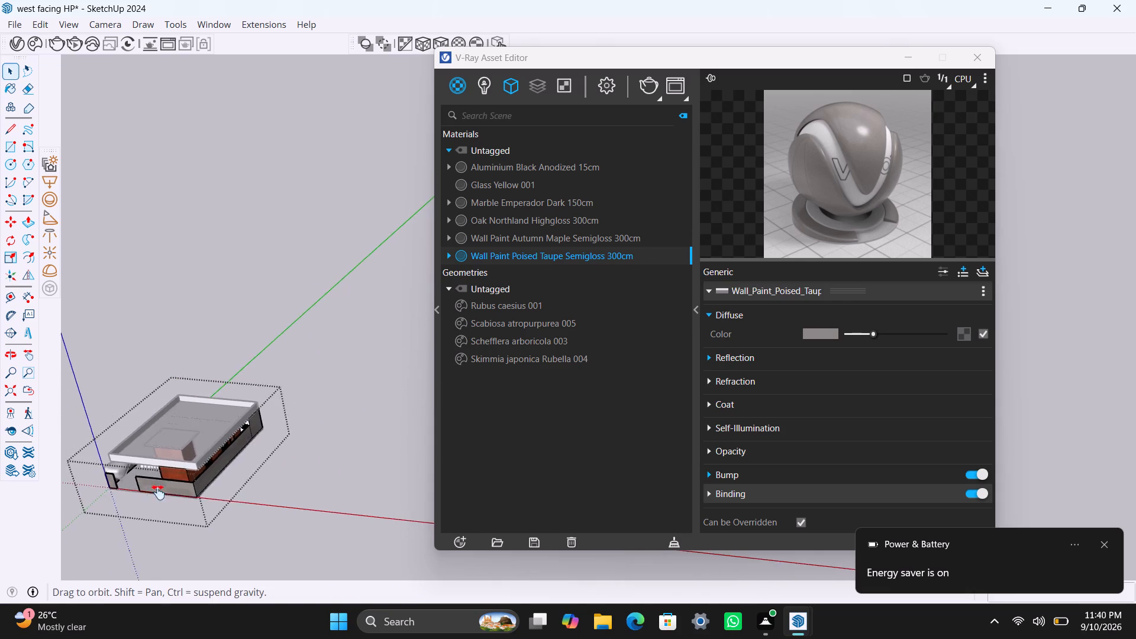
middle_drag(158, 492, 342, 436)
scroll(329, 432, up, 5)
middle_drag(144, 500, 479, 435)
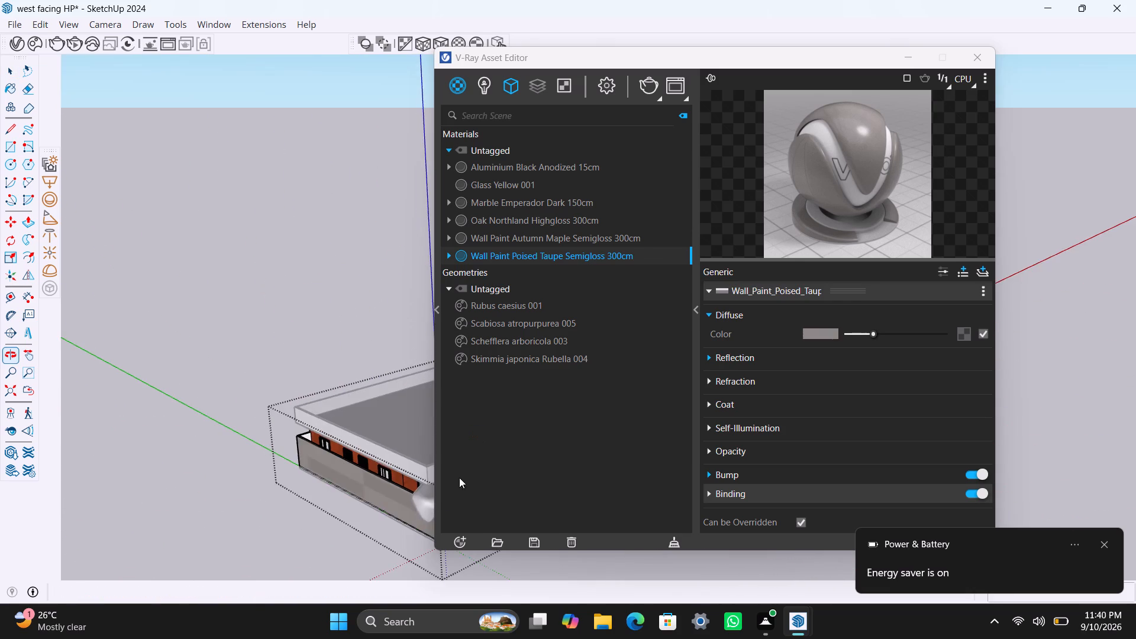
scroll(380, 504, up, 4)
scroll(313, 469, up, 4)
scroll(270, 419, up, 10)
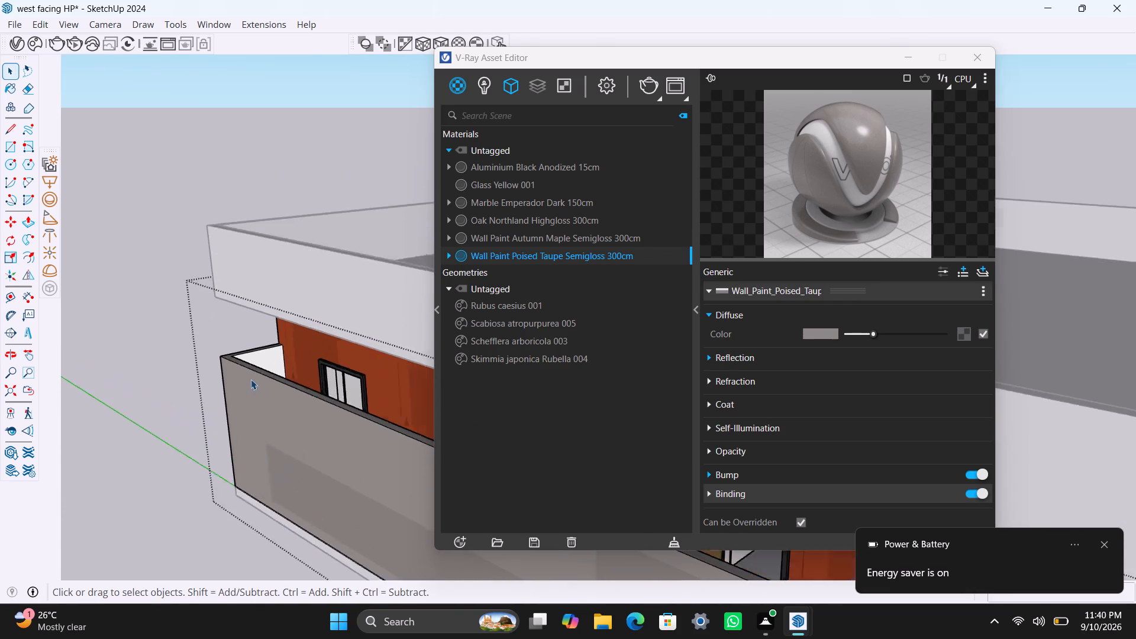
click(266, 353)
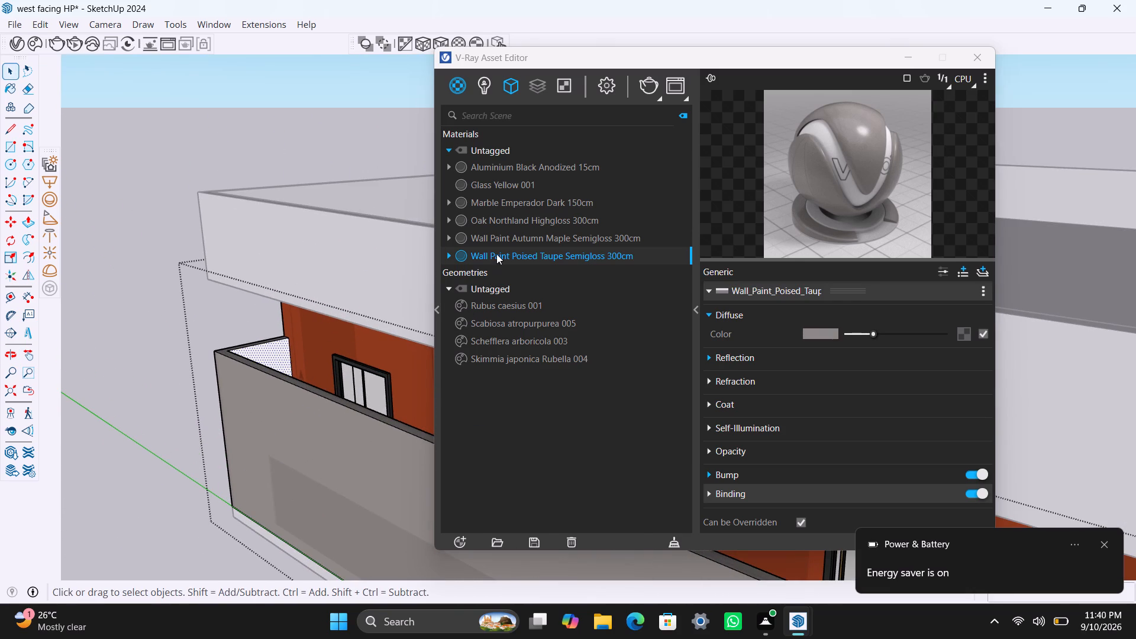
right_click(496, 254)
click(515, 277)
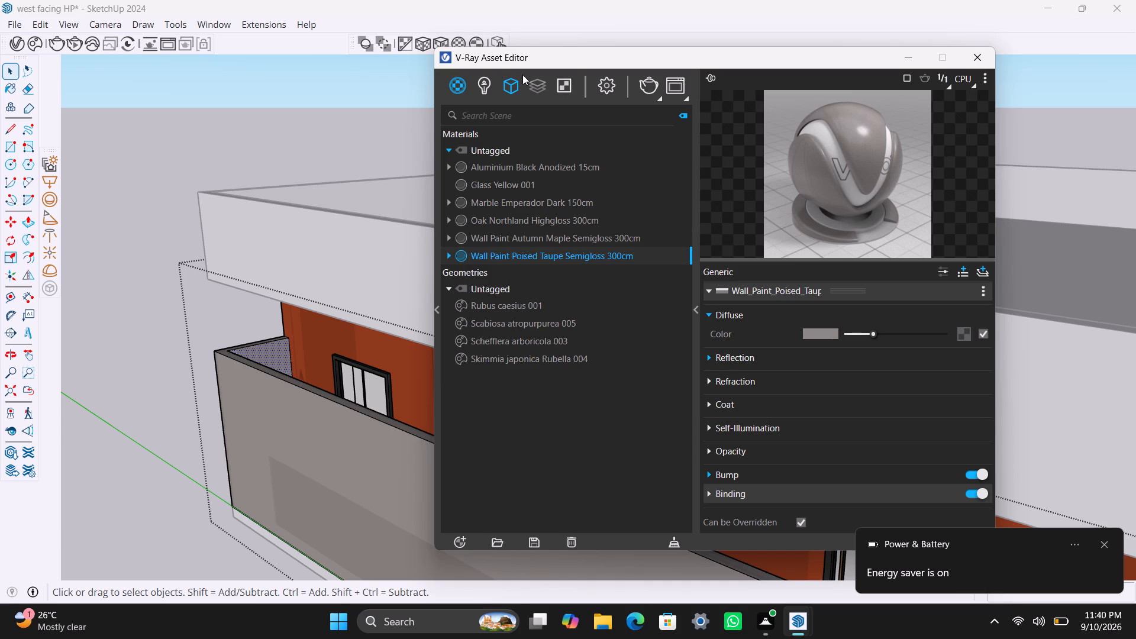
click(438, 38)
Apply Wall Paint Poised Taupe Semigloss 300cm with a fitted cubic projection to the rear boundary wall's outer face and leave the group.
scroll(270, 343, up, 3)
middle_drag(194, 432, 306, 419)
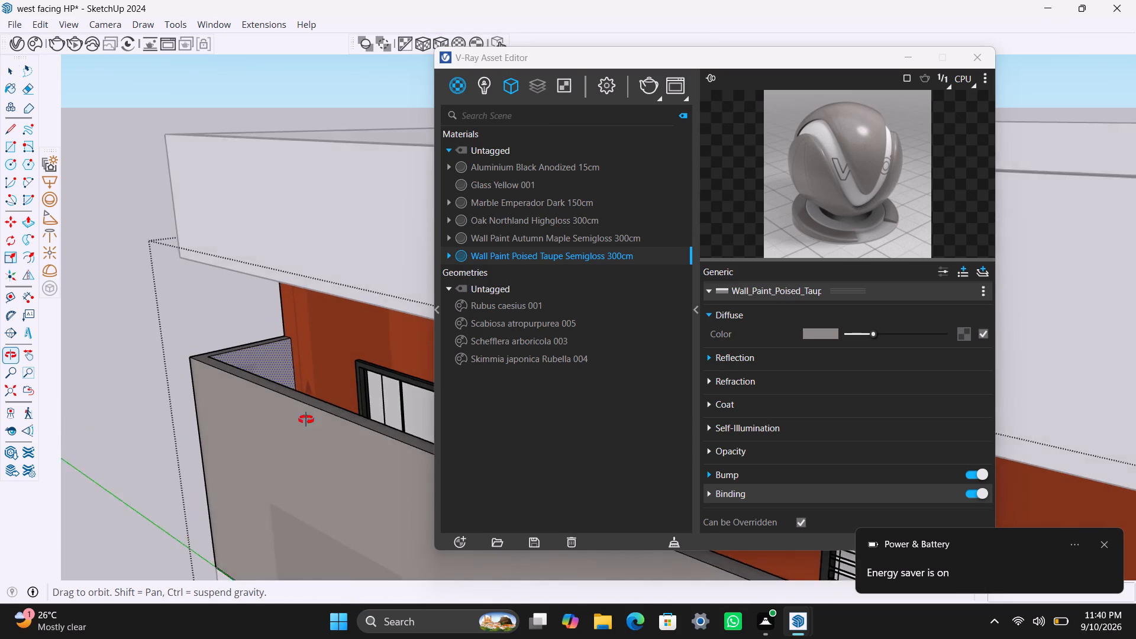
middle_drag(306, 419, 608, 350)
drag(179, 385, 193, 388)
click(340, 373)
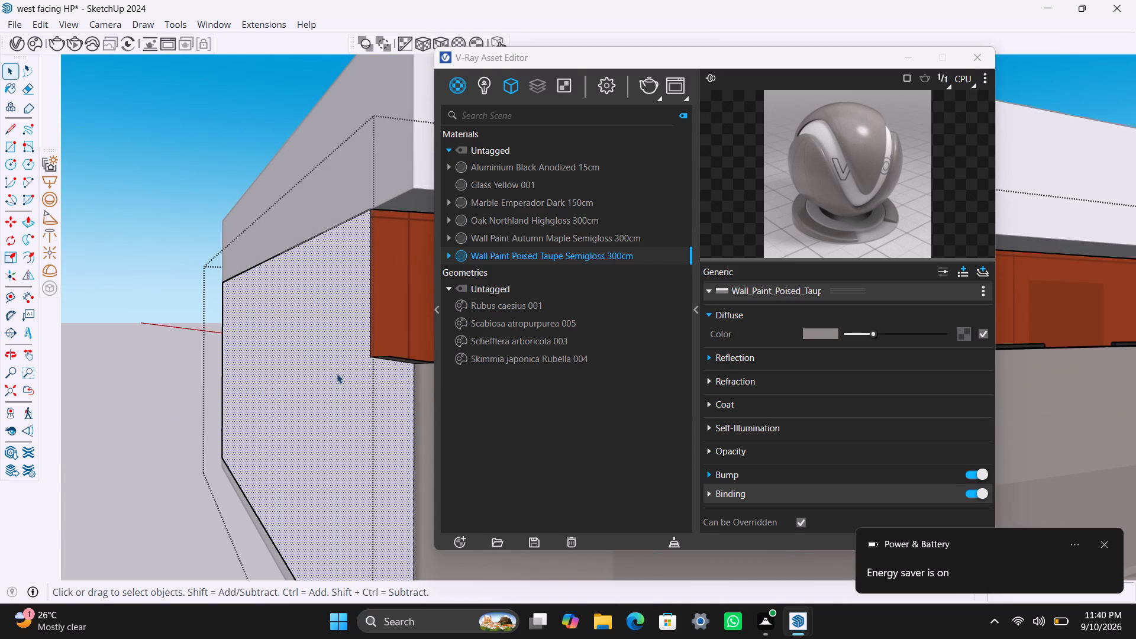
right_click(580, 254)
click(644, 288)
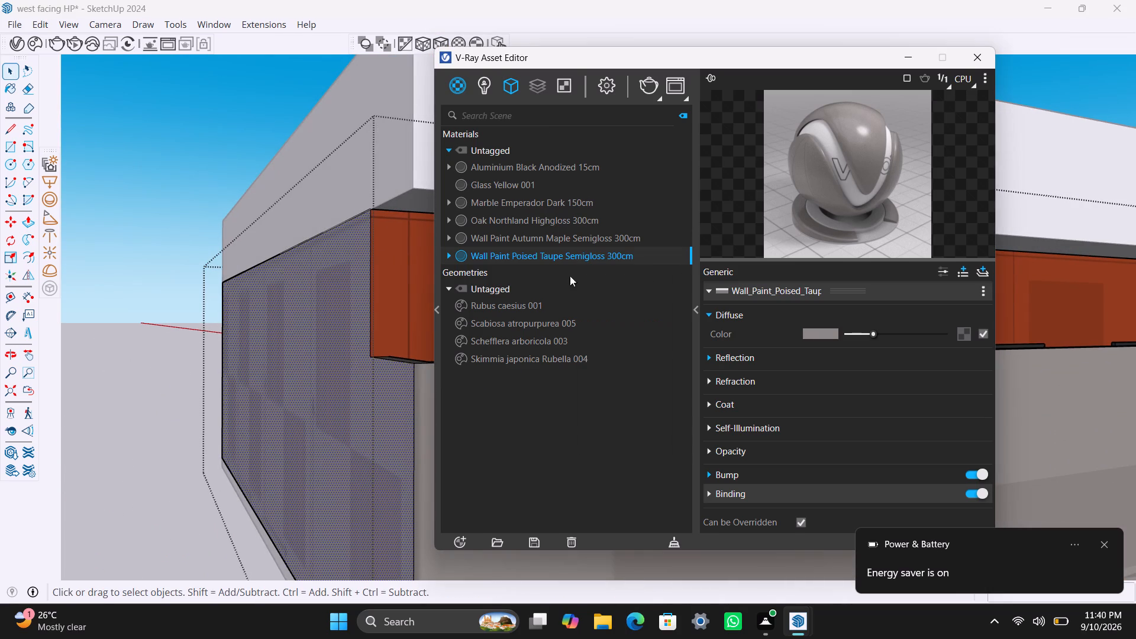
click(441, 44)
scroll(202, 343, down, 13)
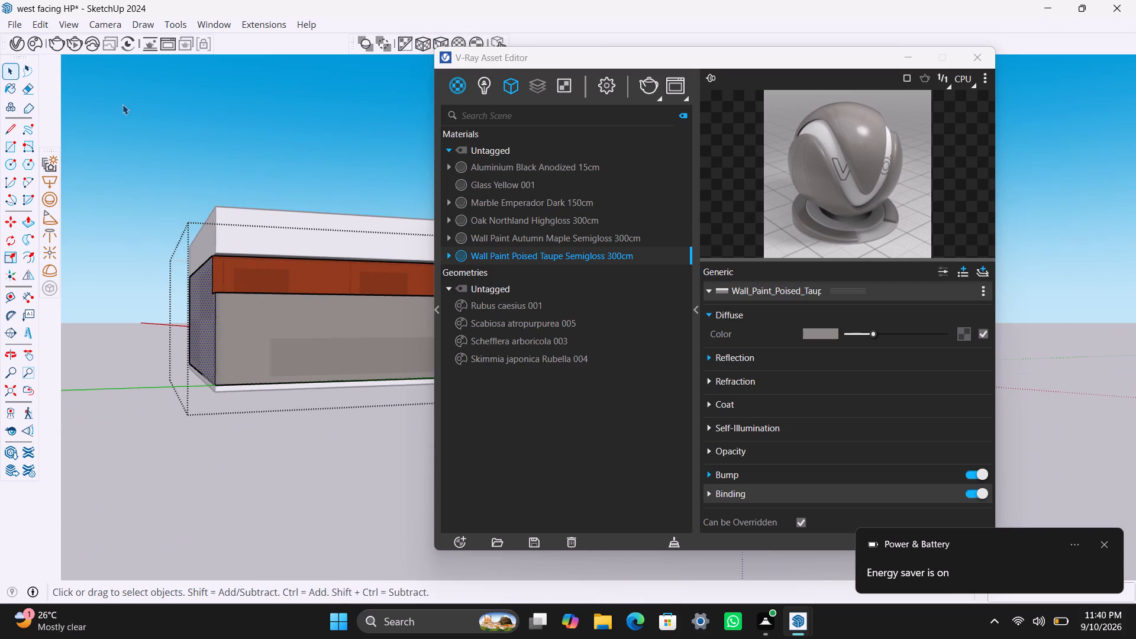
triple_click(185, 168)
Open the group containing the roof parapet for editing.
scroll(440, 408, down, 5)
scroll(328, 390, down, 2)
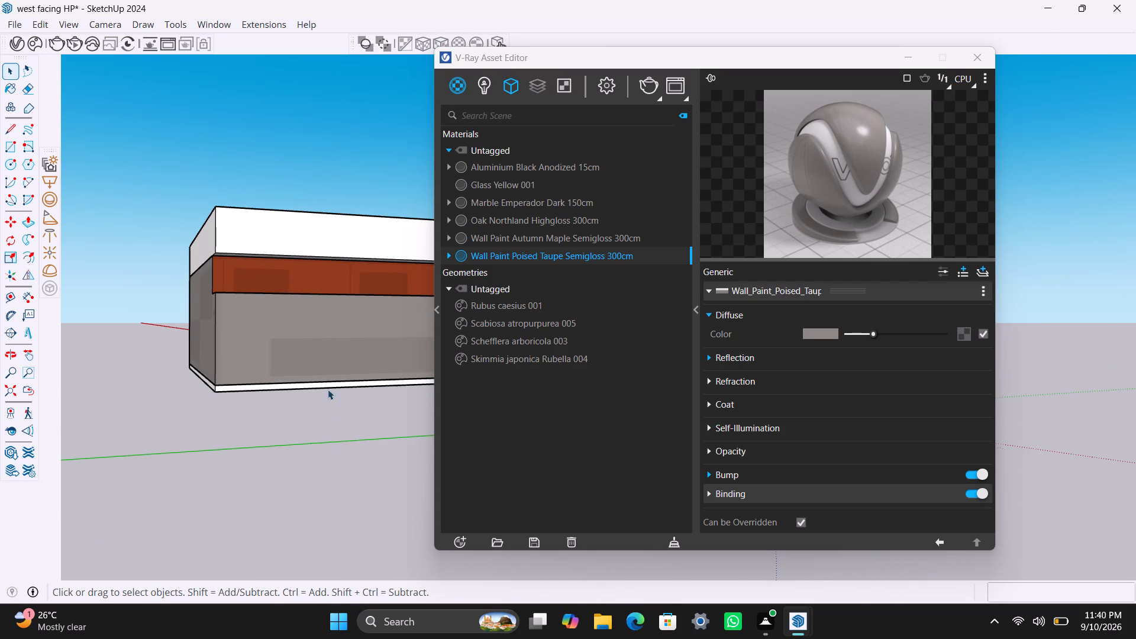
scroll(328, 389, down, 11)
middle_drag(276, 382, 0, 483)
scroll(236, 409, down, 5)
middle_drag(270, 386, 130, 421)
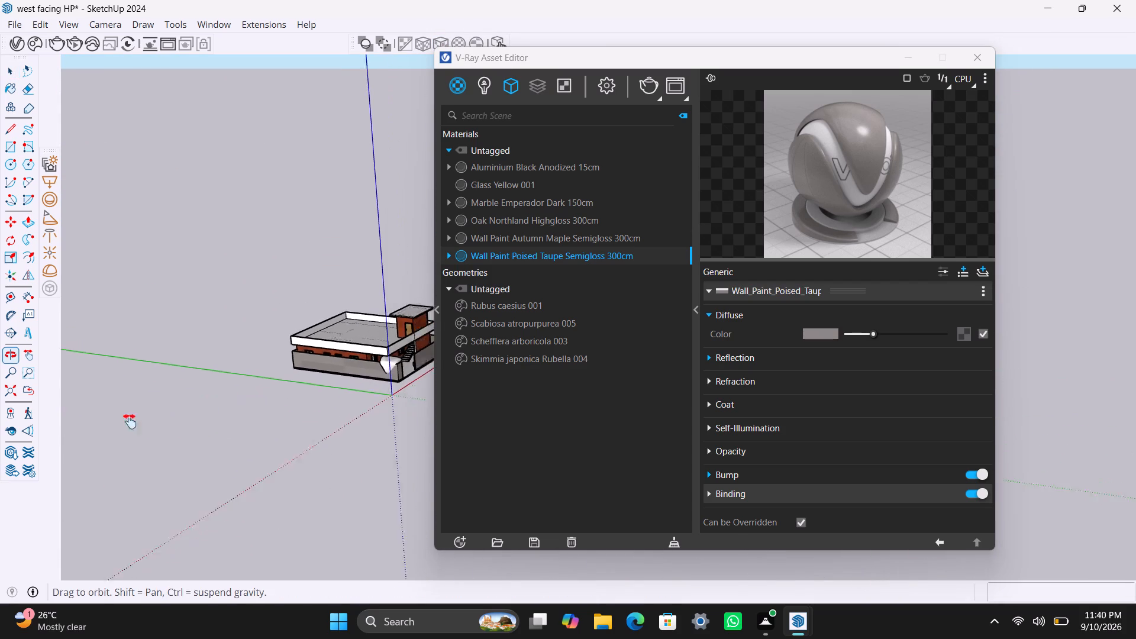
middle_drag(130, 421, 75, 445)
scroll(386, 322, up, 14)
scroll(361, 351, down, 4)
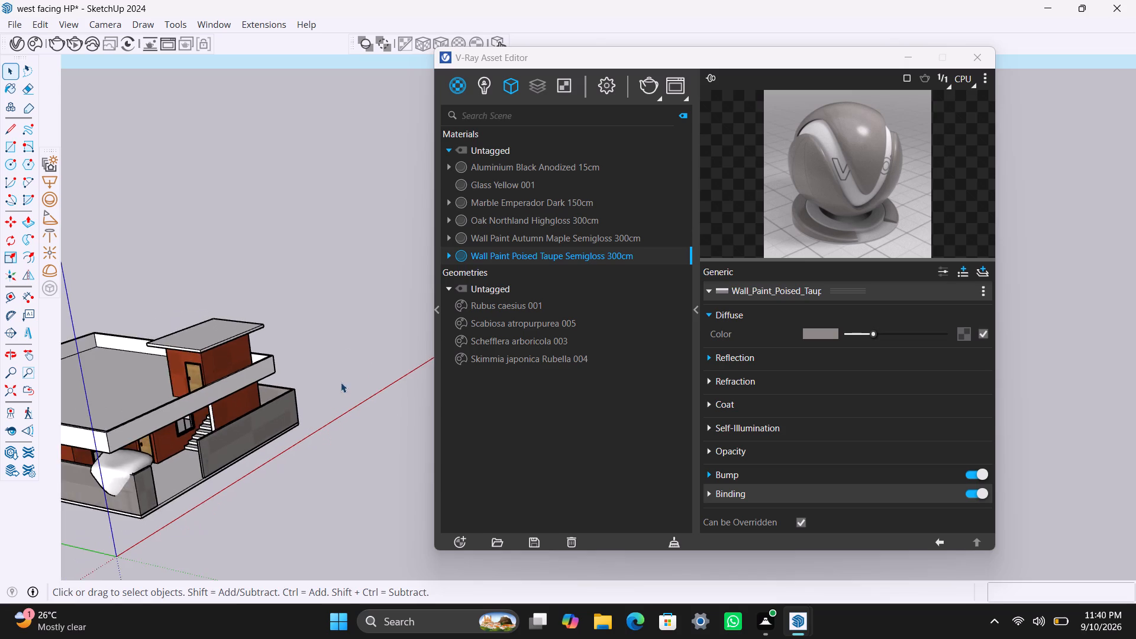
middle_drag(335, 384, 57, 476)
scroll(343, 287, up, 9)
middle_drag(374, 321, 156, 461)
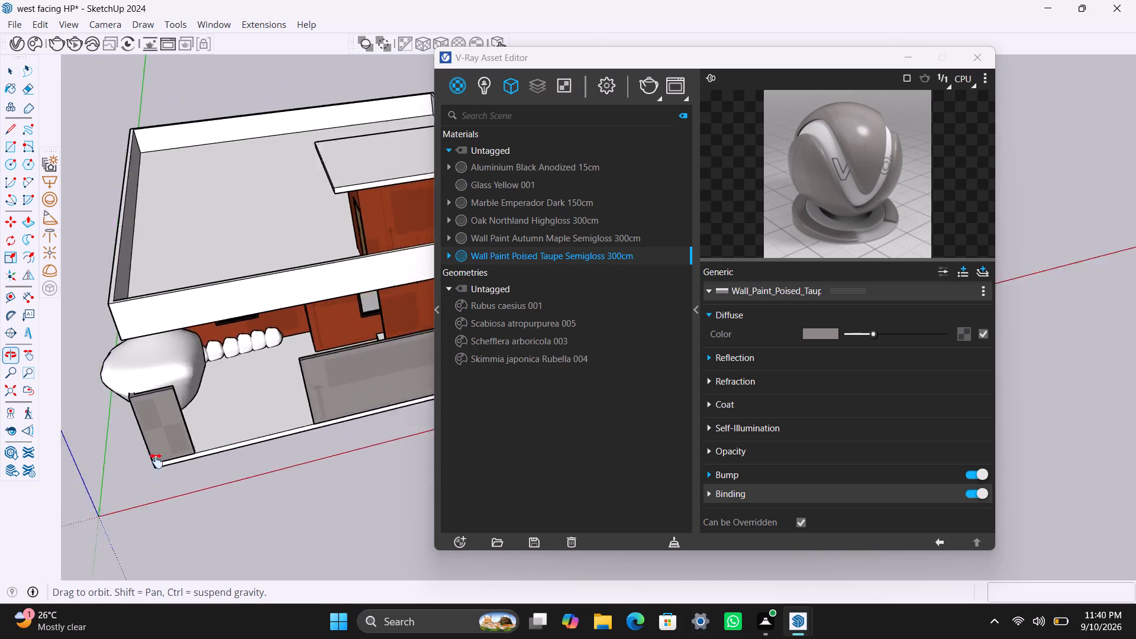
middle_drag(156, 461, 69, 486)
scroll(276, 421, up, 5)
scroll(327, 366, down, 3)
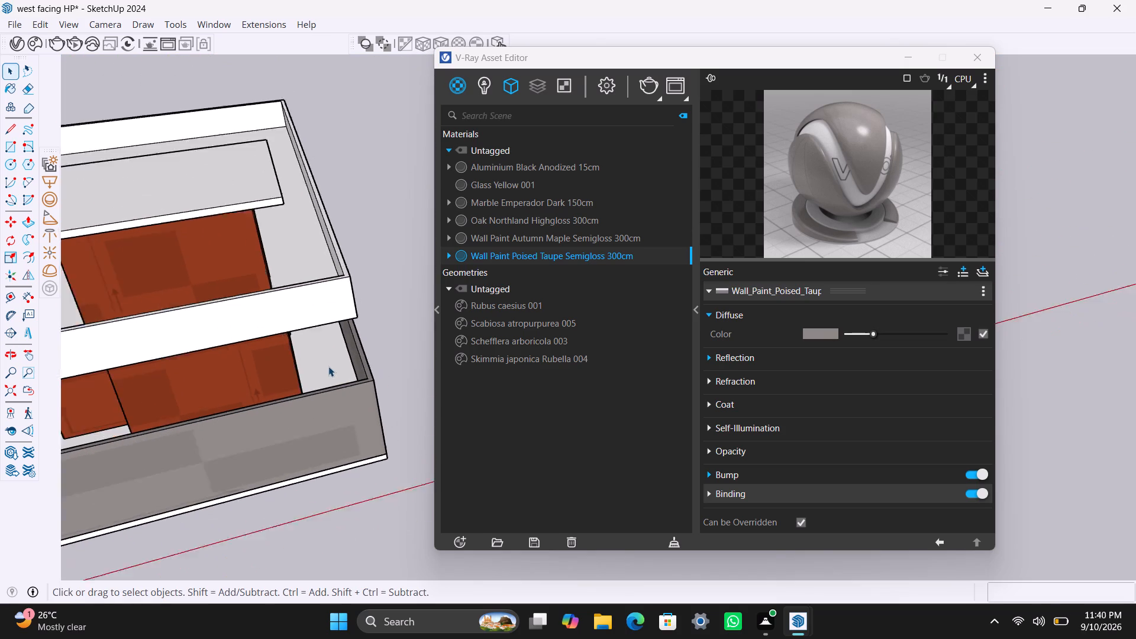
scroll(328, 366, down, 7)
click(268, 350)
double_click(268, 350)
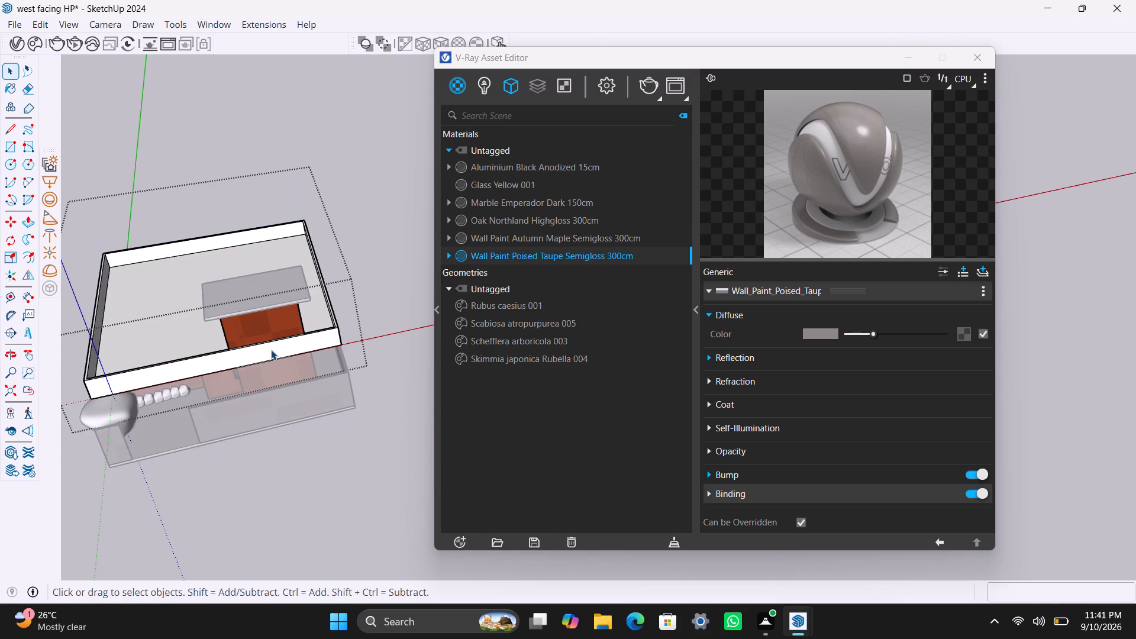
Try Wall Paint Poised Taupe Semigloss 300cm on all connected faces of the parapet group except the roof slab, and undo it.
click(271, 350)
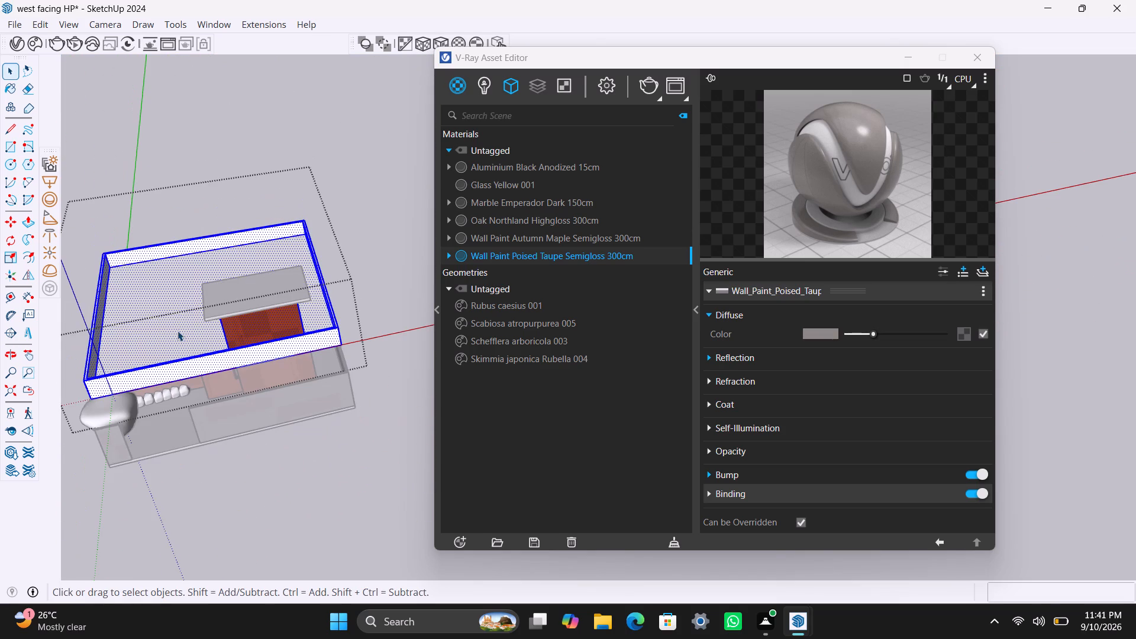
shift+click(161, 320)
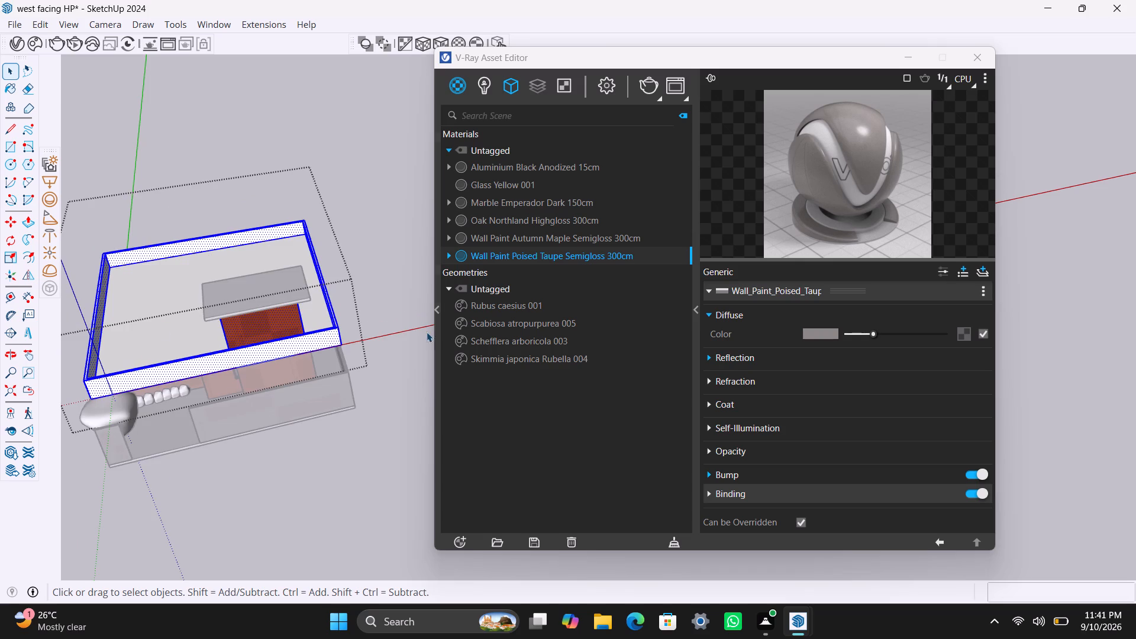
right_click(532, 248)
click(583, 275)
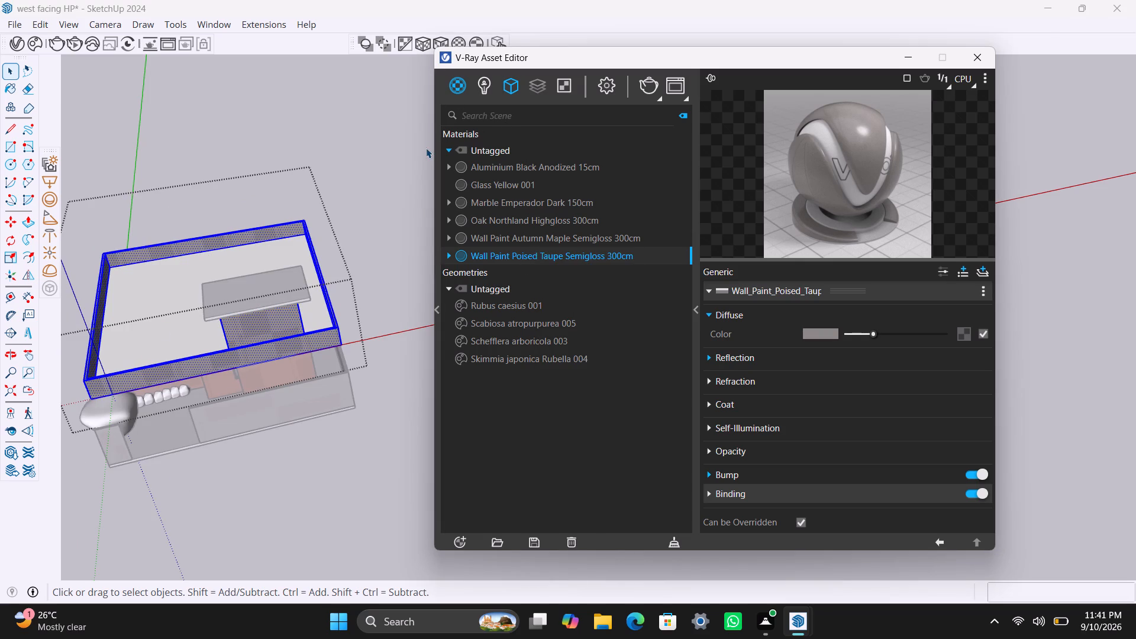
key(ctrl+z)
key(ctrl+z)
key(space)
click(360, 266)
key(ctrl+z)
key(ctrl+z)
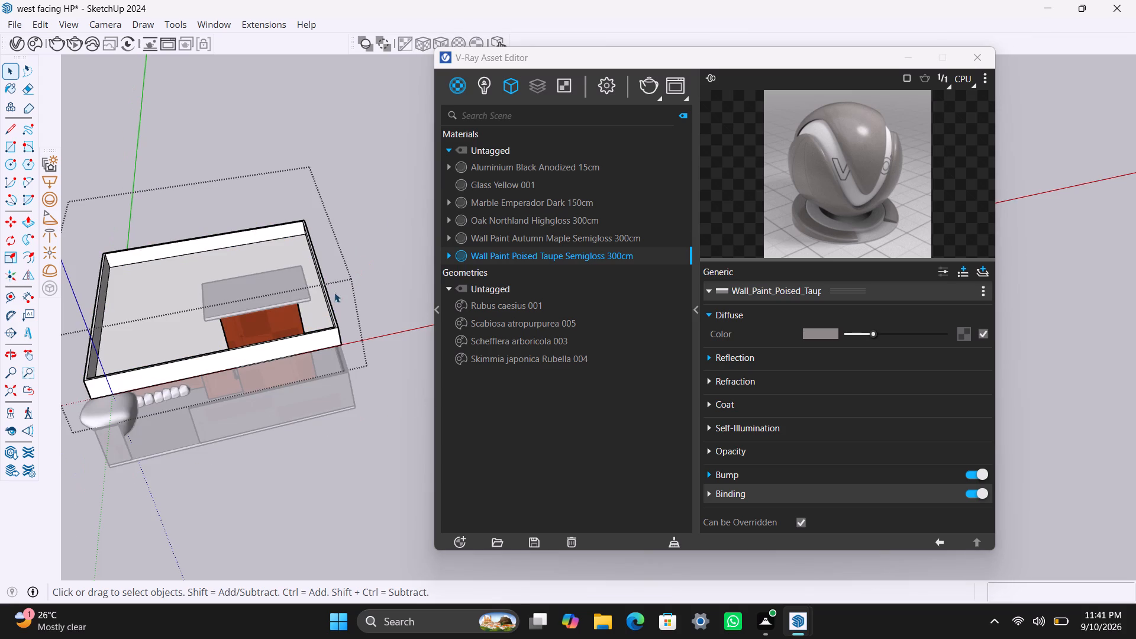
Apply Wall Paint Poised Taupe Semigloss 300cm with a fitted cubic projection to the roof parapet's front outer face.
click(273, 347)
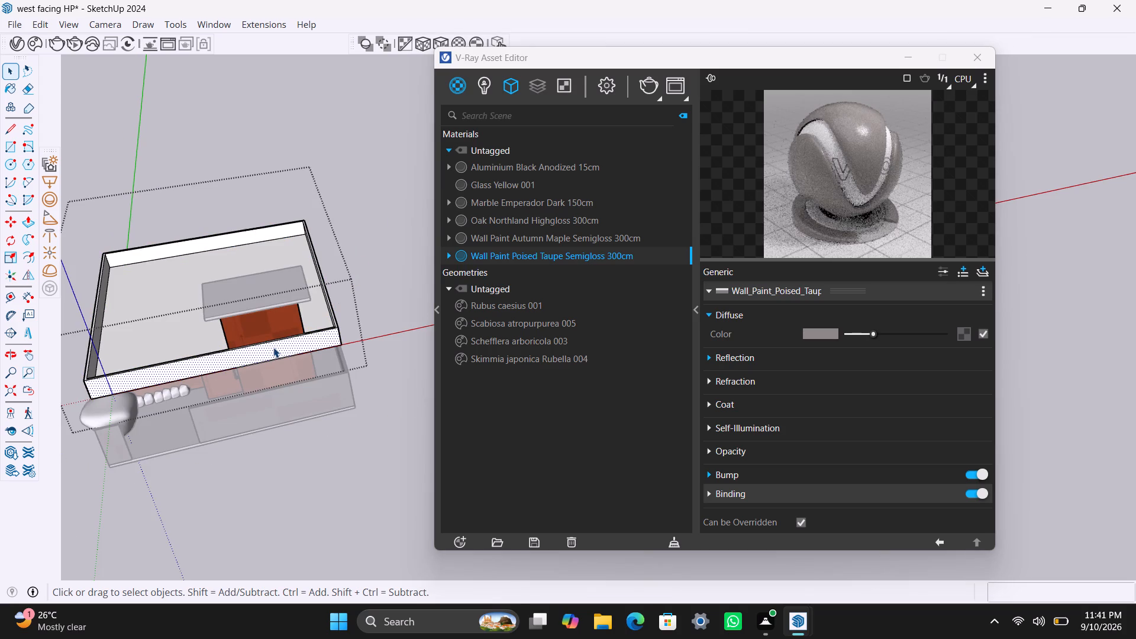
double_click(273, 348)
click(363, 224)
double_click(283, 354)
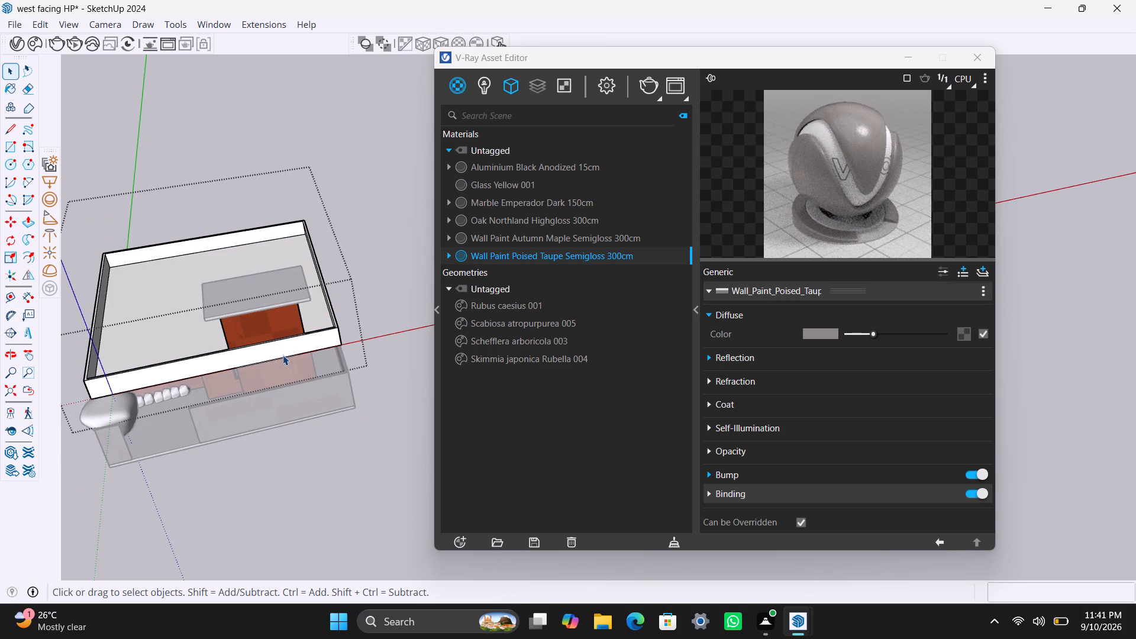
click(279, 356)
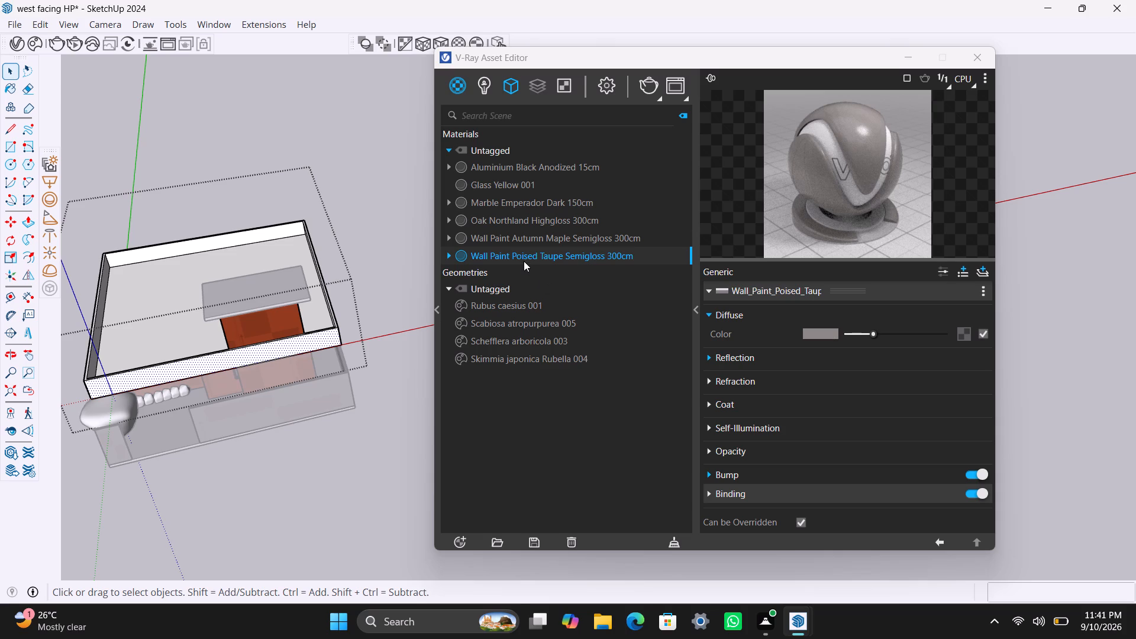
right_click(524, 260)
click(548, 283)
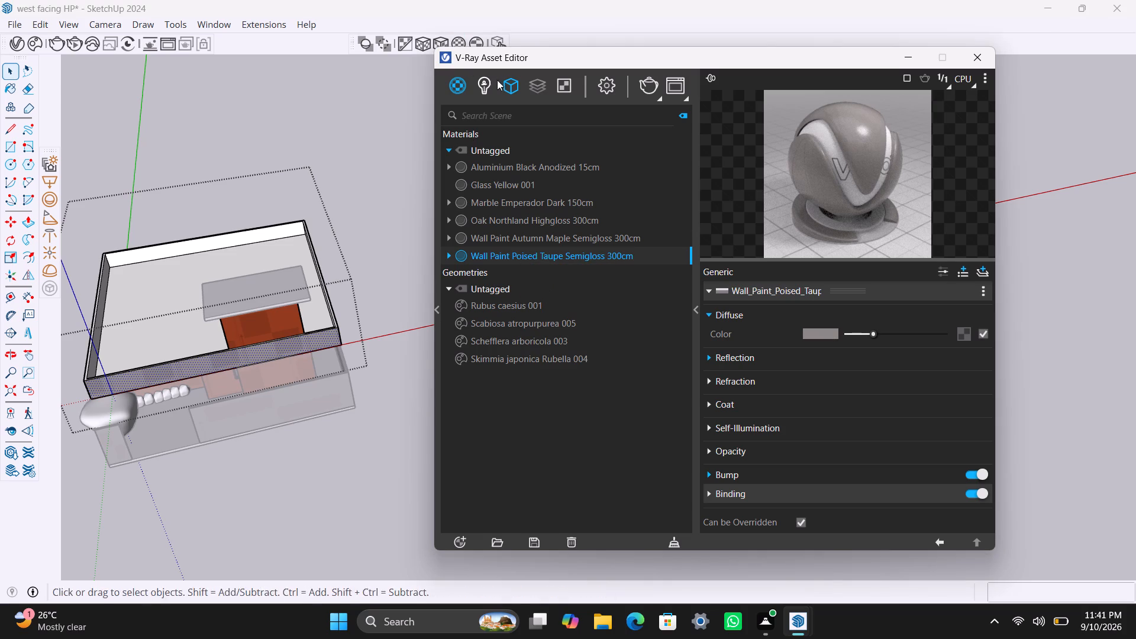
click(435, 45)
Apply Wall Paint Poised Taupe Semigloss 300cm with a fitted cubic projection to the parapet's adjoining side outer face near the stair room.
scroll(328, 333, up, 4)
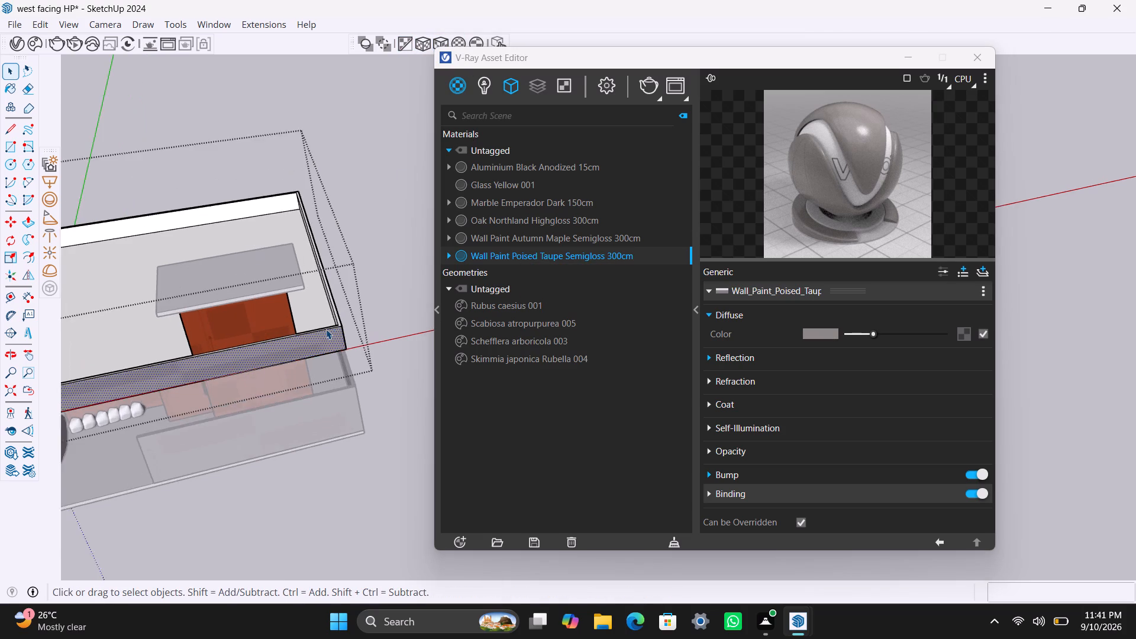
scroll(326, 329, up, 8)
middle_drag(356, 344, 208, 357)
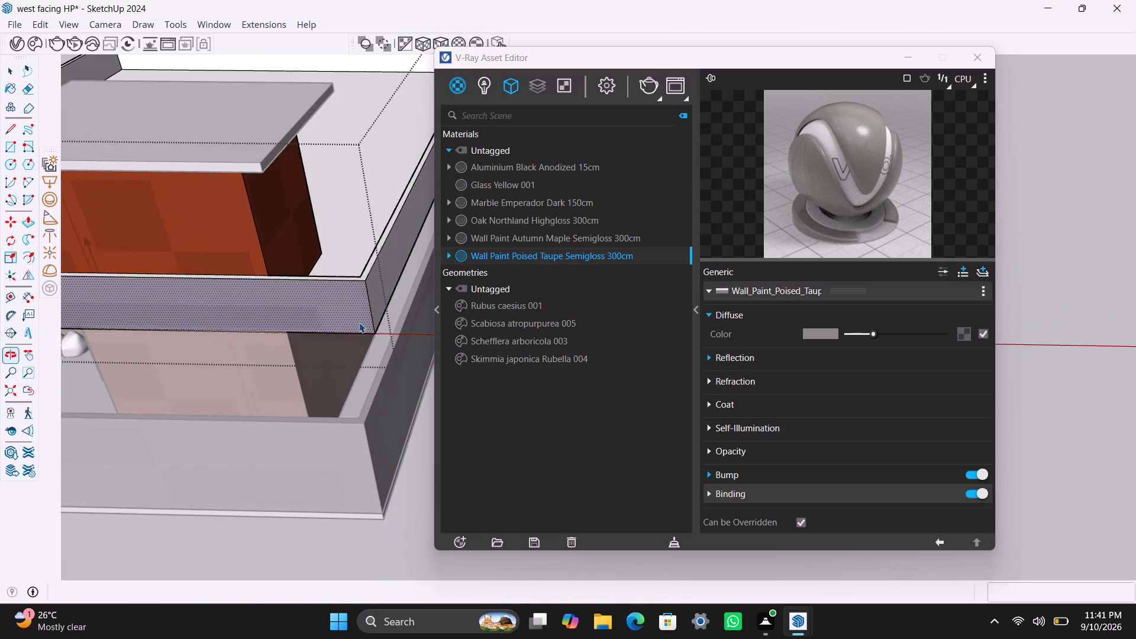
scroll(388, 312, up, 2)
click(396, 263)
right_click(537, 257)
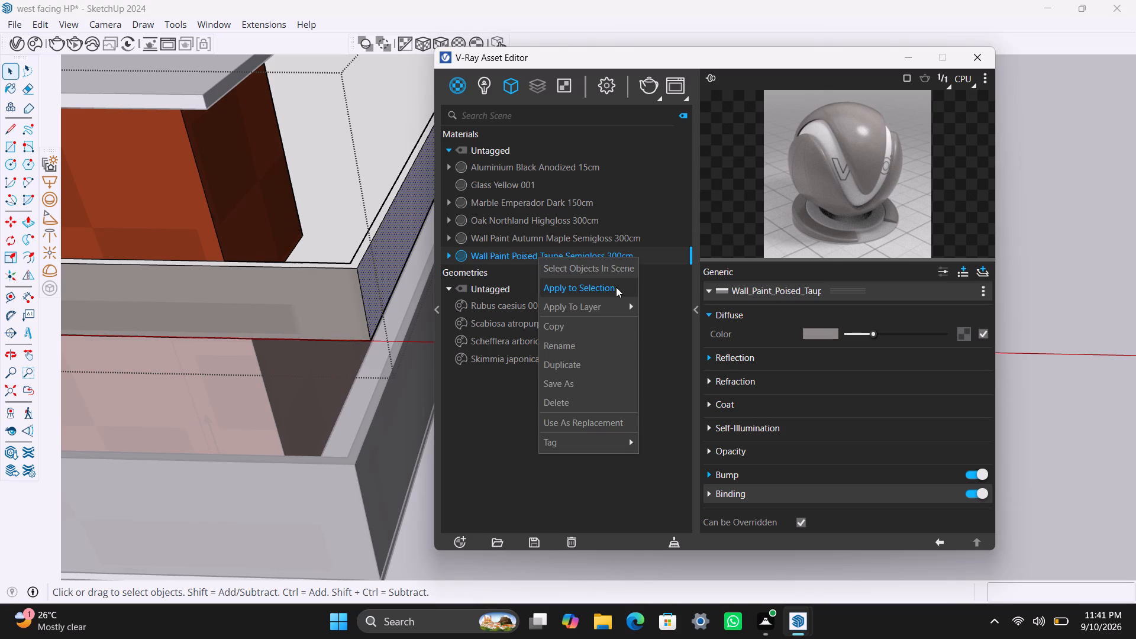
click(616, 287)
click(442, 40)
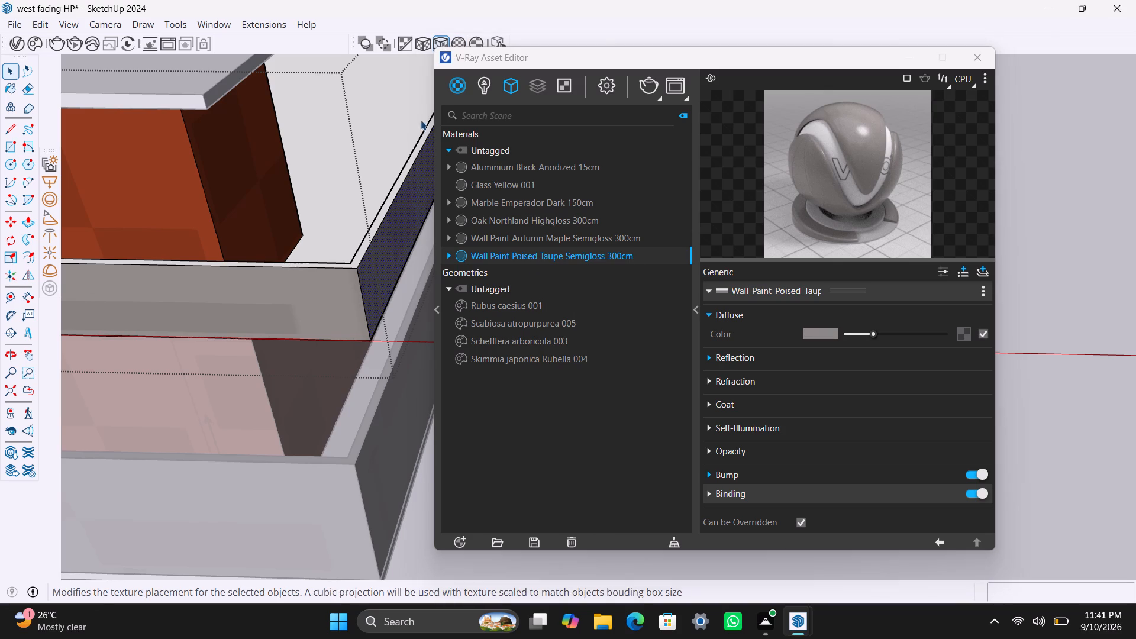
Apply Wall Paint Poised Taupe Semigloss 300cm with a fitted cubic projection to the roof parapet's top face.
scroll(380, 346, down, 3)
scroll(374, 318, up, 5)
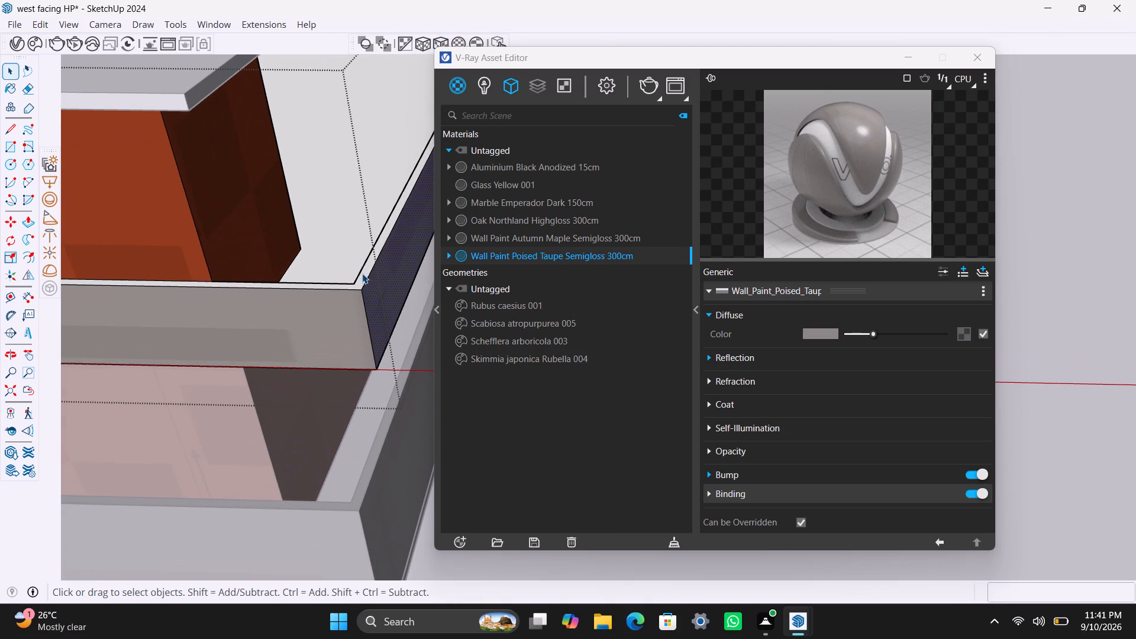
click(362, 273)
scroll(348, 275, up, 2)
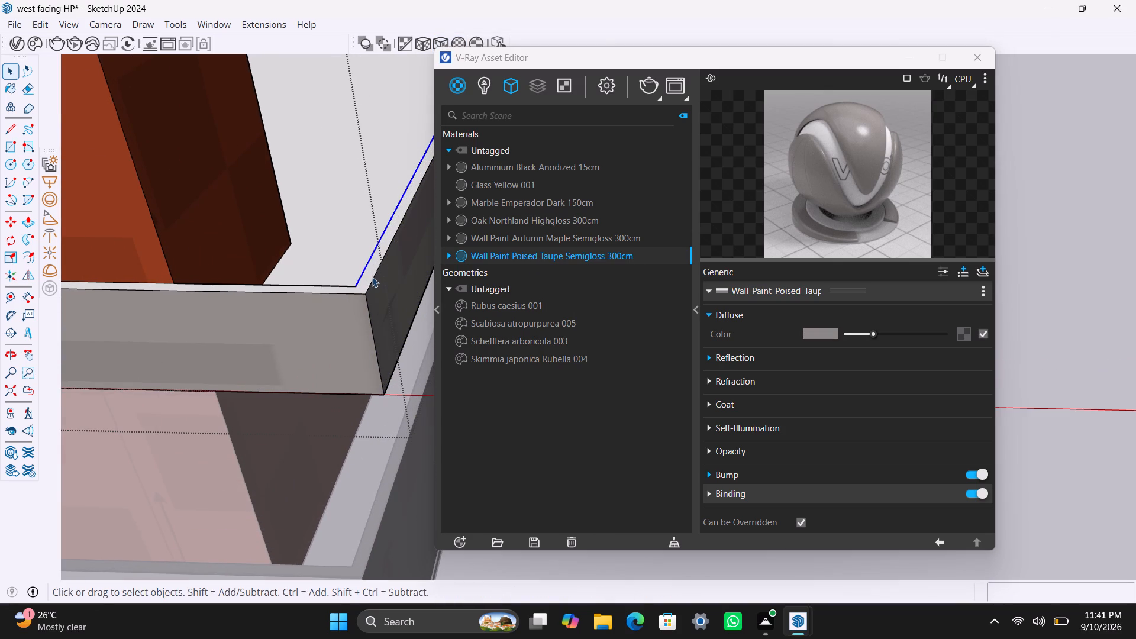
click(372, 273)
right_click(492, 256)
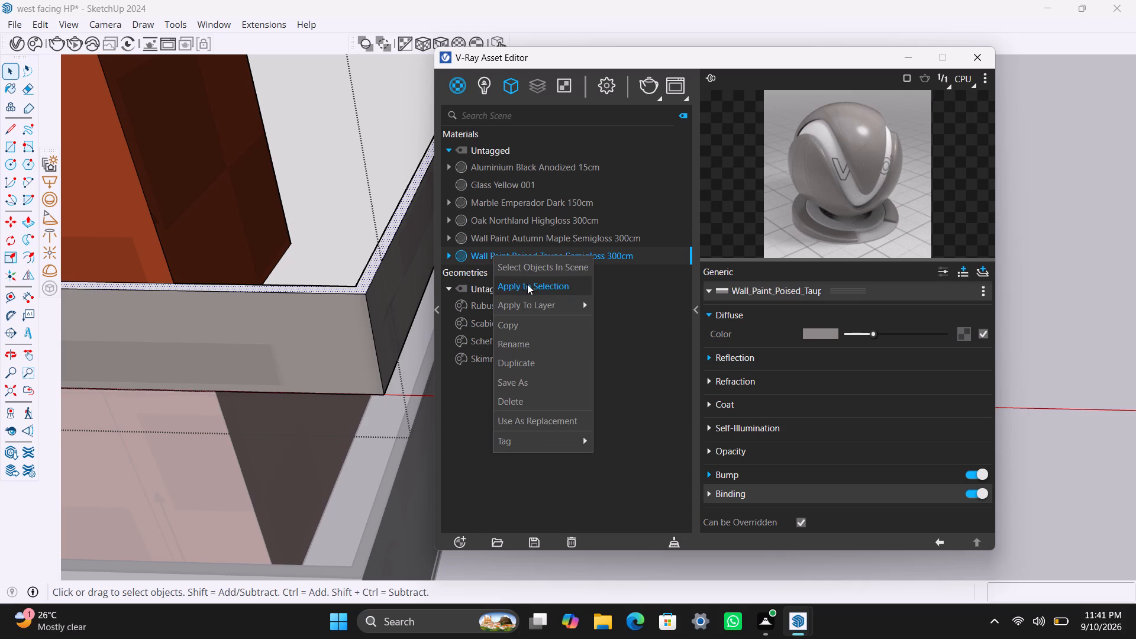
click(528, 283)
click(444, 40)
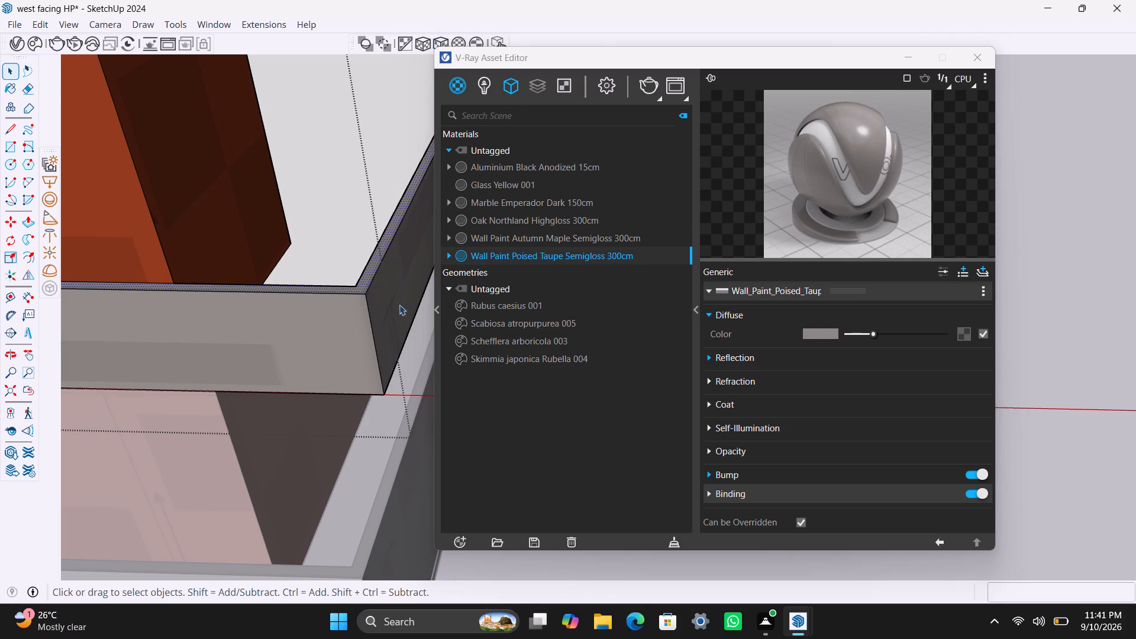
Apply Wall Paint Poised Taupe Semigloss 300cm with a fitted cubic projection to the inner face of the side parapet opposite the stair room.
scroll(397, 355, down, 12)
scroll(133, 222, up, 2)
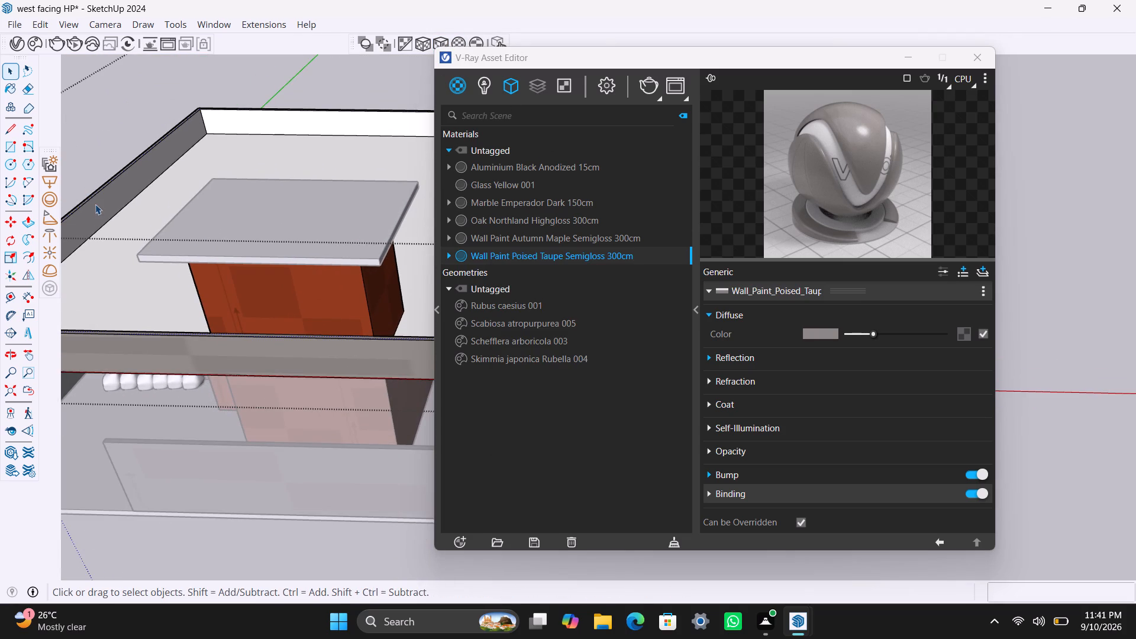
click(96, 205)
right_click(517, 253)
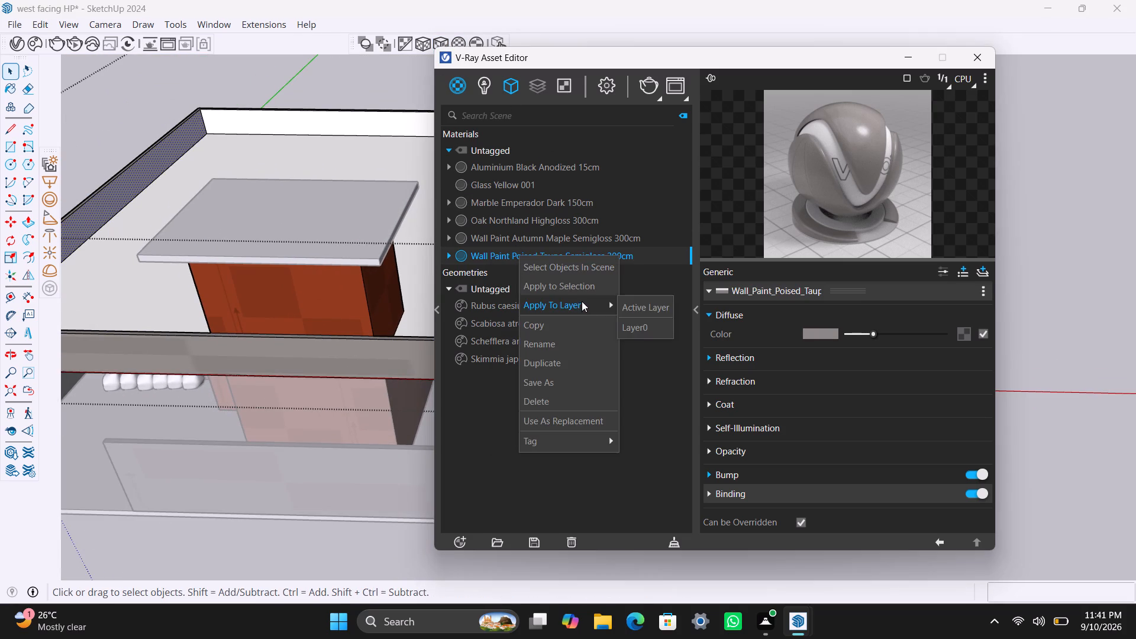
click(560, 290)
click(439, 44)
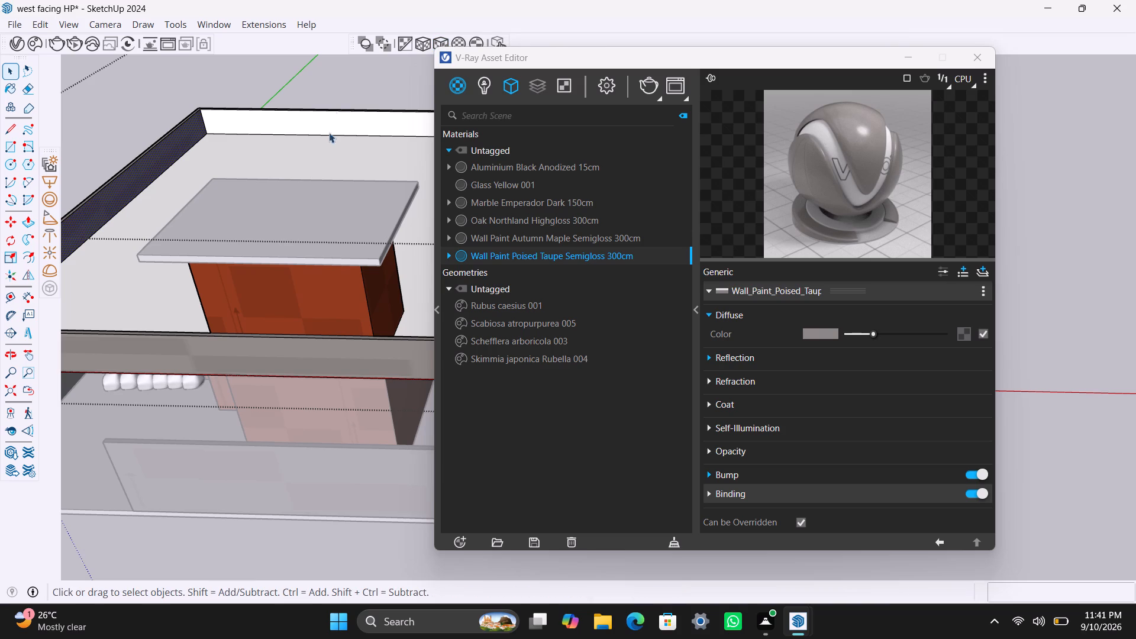
Apply Wall Paint Poised Taupe Semigloss 300cm with a fitted cubic projection to the rear parapet's inner face.
click(327, 117)
right_click(535, 257)
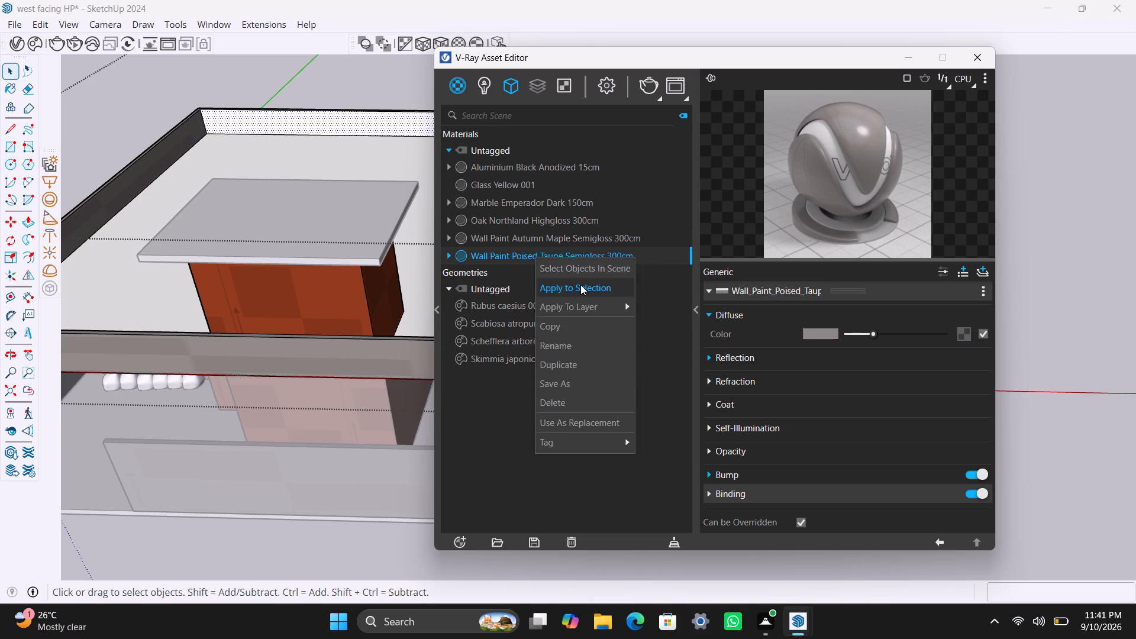
click(580, 285)
click(433, 40)
Reapply Wall Paint Poised Taupe Semigloss 300cm with a fitted cubic projection to the side parapet's outer face near the stair room.
scroll(376, 244, down, 2)
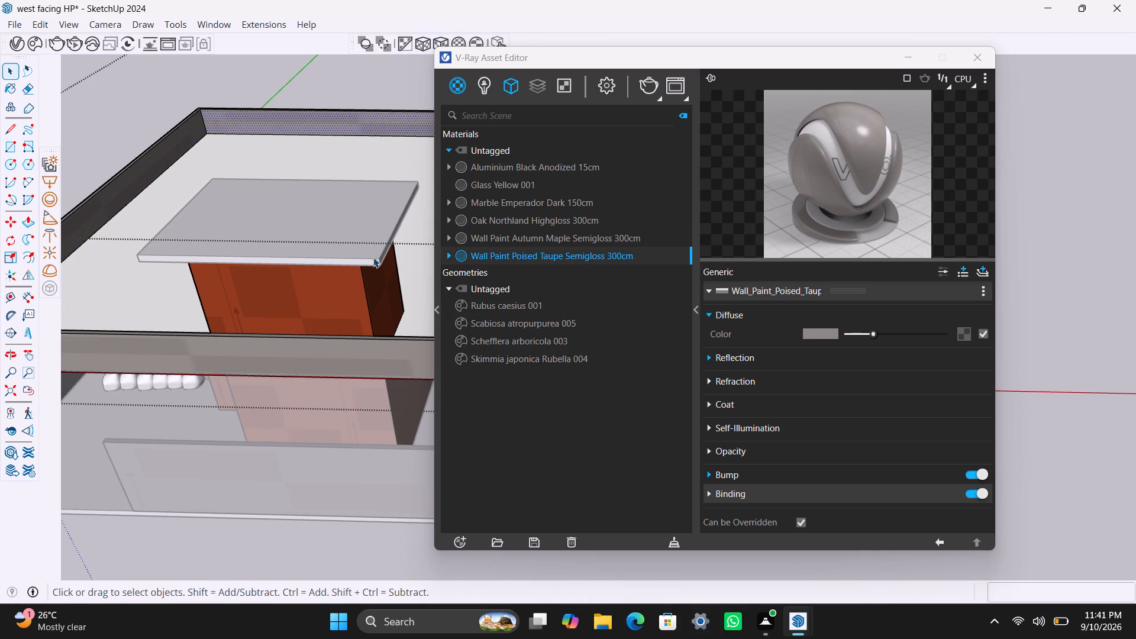
scroll(373, 257, down, 6)
scroll(404, 307, up, 8)
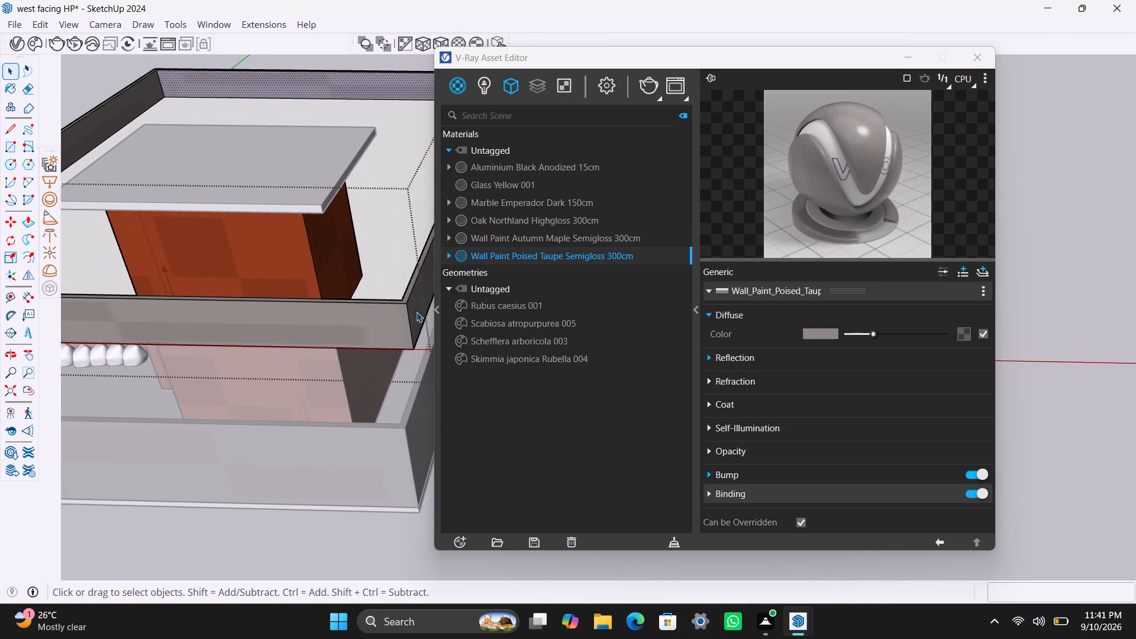
click(418, 312)
right_click(514, 257)
click(544, 281)
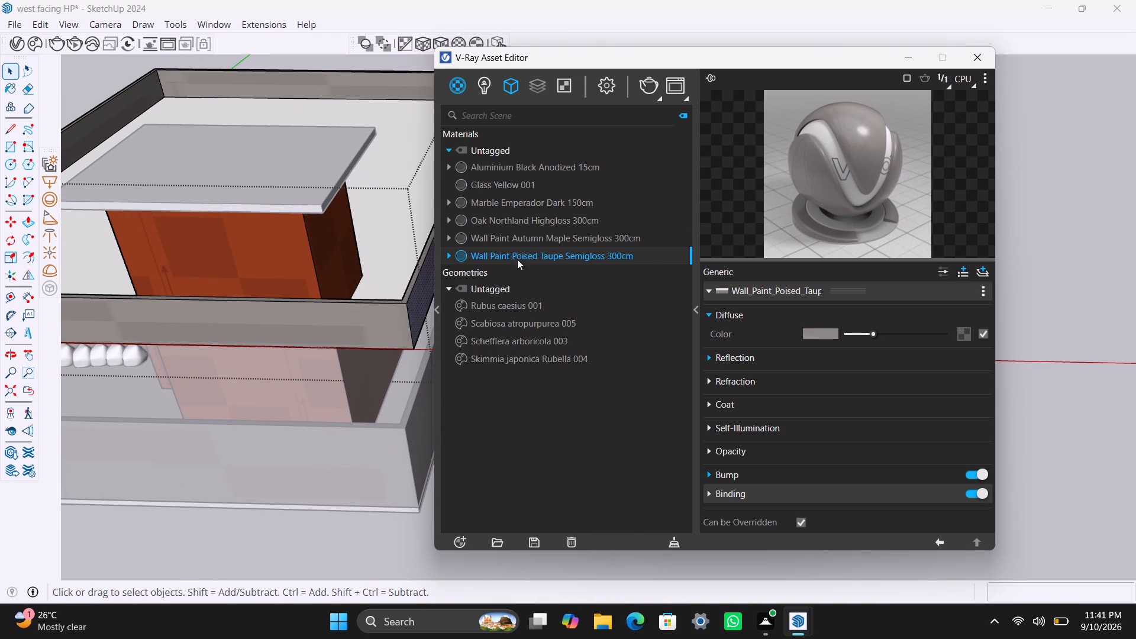
click(440, 38)
Apply Wall Paint Poised Taupe Semigloss 300cm with a fitted cubic projection to the inner face of the side parapet near the stair room.
scroll(390, 312, down, 5)
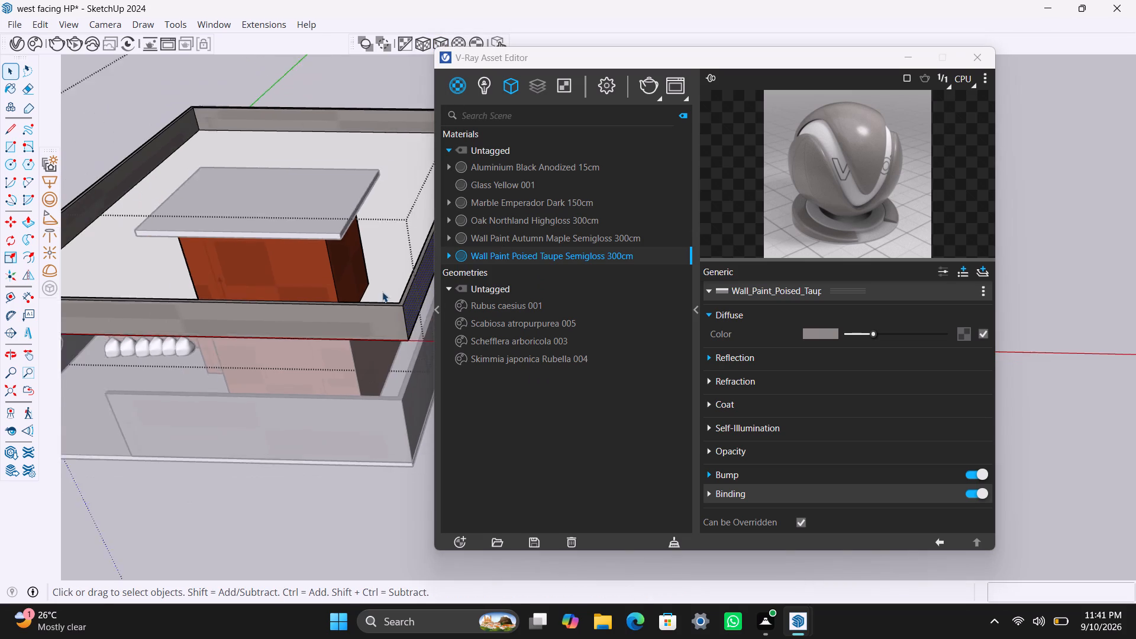
scroll(382, 292, down, 4)
scroll(234, 305, down, 4)
middle_drag(238, 306, 498, 304)
scroll(314, 357, up, 8)
click(324, 324)
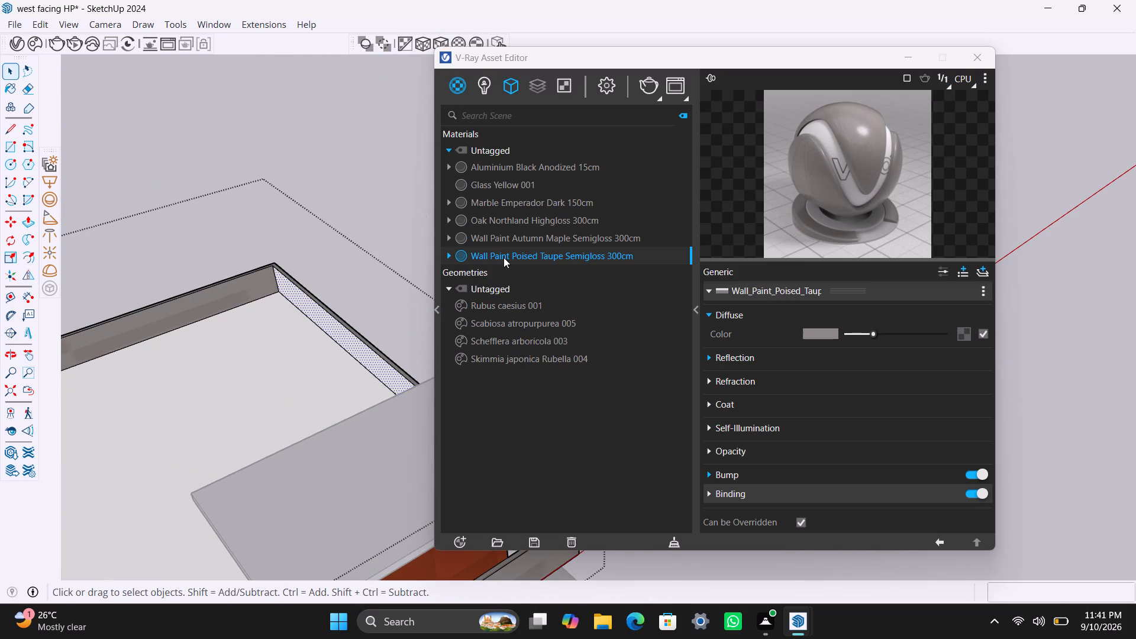
right_click(511, 250)
click(532, 277)
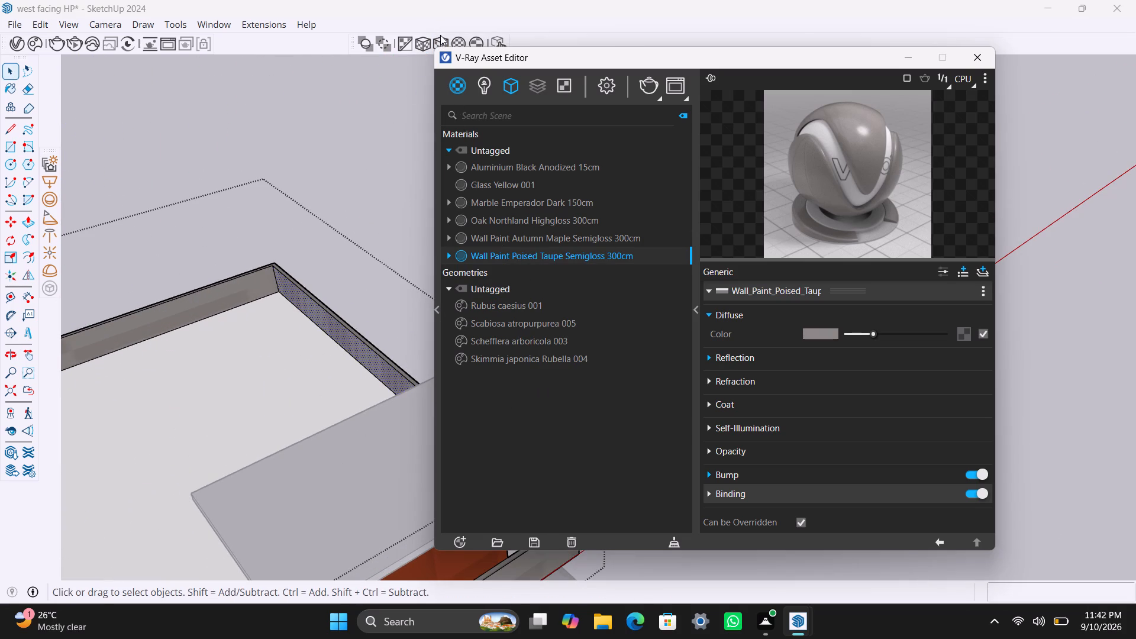
click(440, 38)
Apply Wall Paint Poised Taupe Semigloss 300cm with a fitted cubic projection to the outer face of the side parapet opposite the stair room.
scroll(318, 308, down, 10)
scroll(258, 346, down, 4)
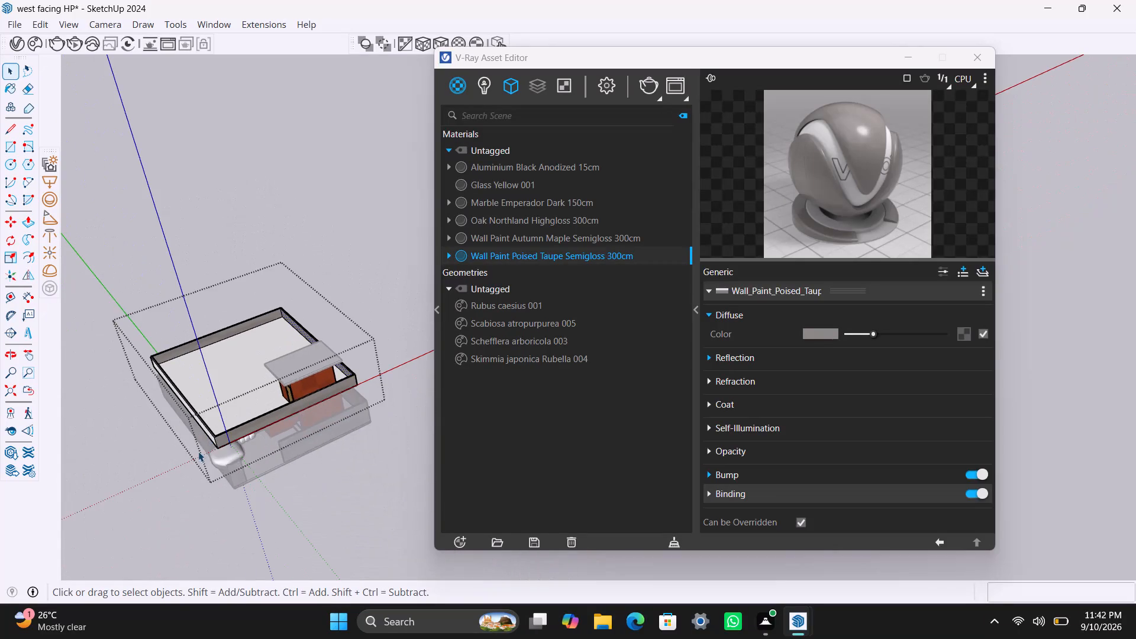
middle_drag(203, 451, 377, 477)
scroll(133, 567, up, 1)
scroll(145, 557, down, 2)
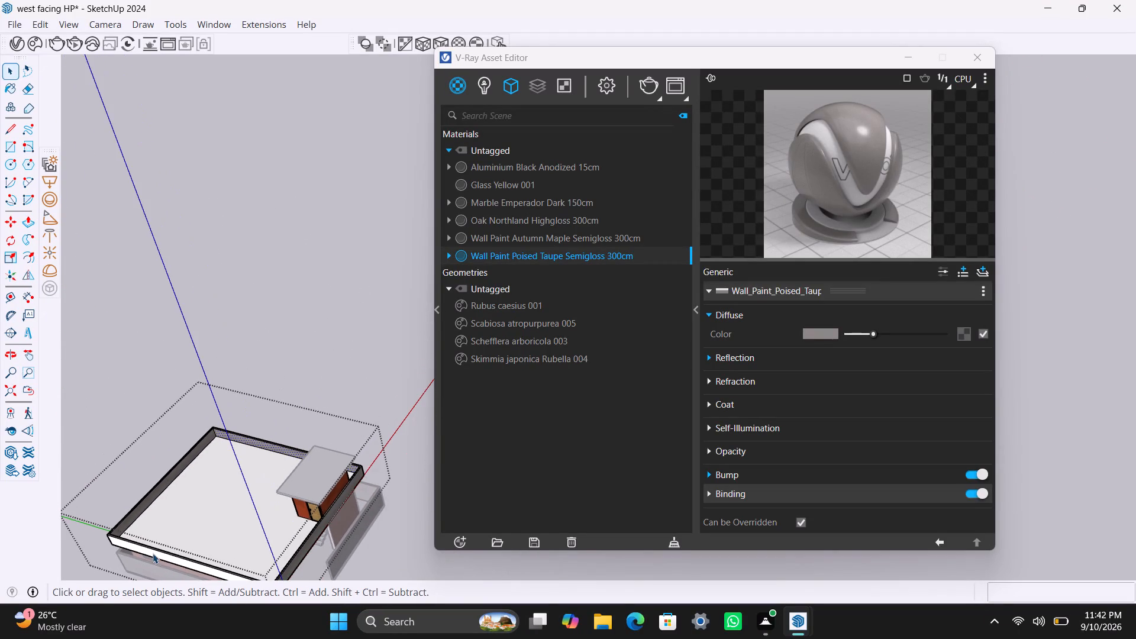
shift+middle_drag(244, 442, 258, 390)
scroll(225, 492, up, 6)
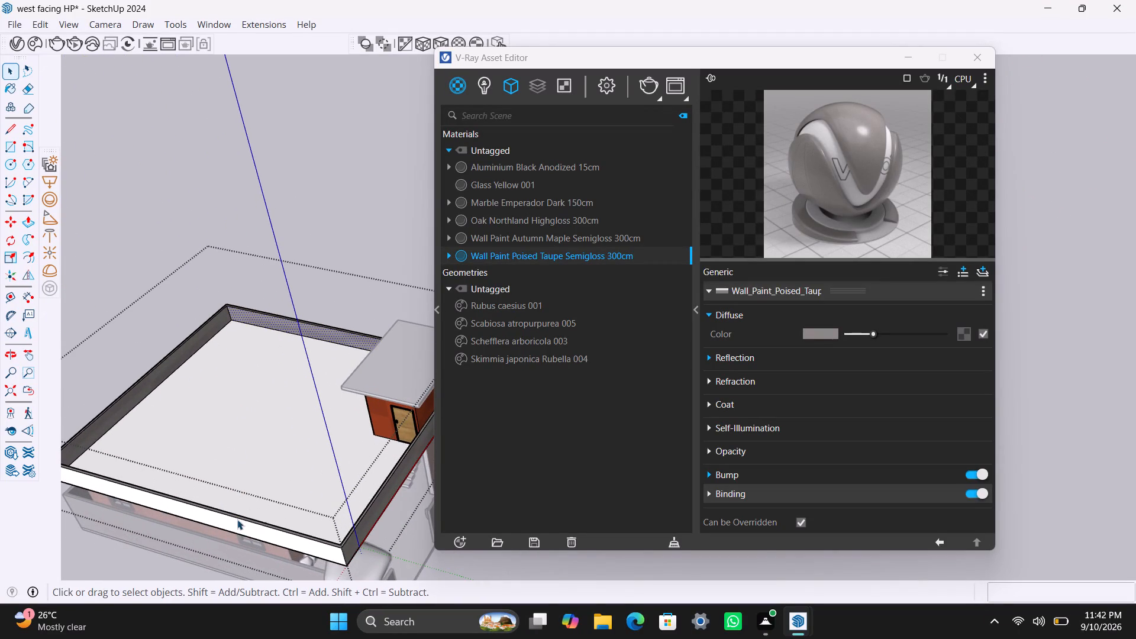
click(241, 524)
right_click(514, 259)
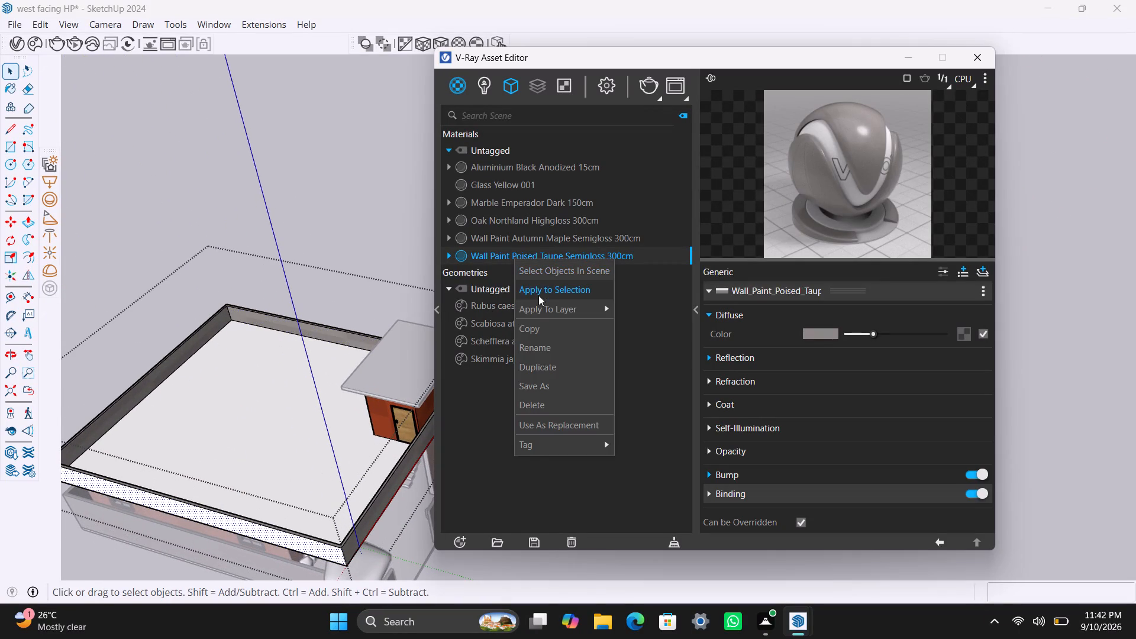
click(538, 295)
click(437, 37)
Apply Wall Paint Poised Taupe Semigloss 300cm with a fitted cubic projection to the front parapet's inner face beside the stair room door.
scroll(276, 332, down, 3)
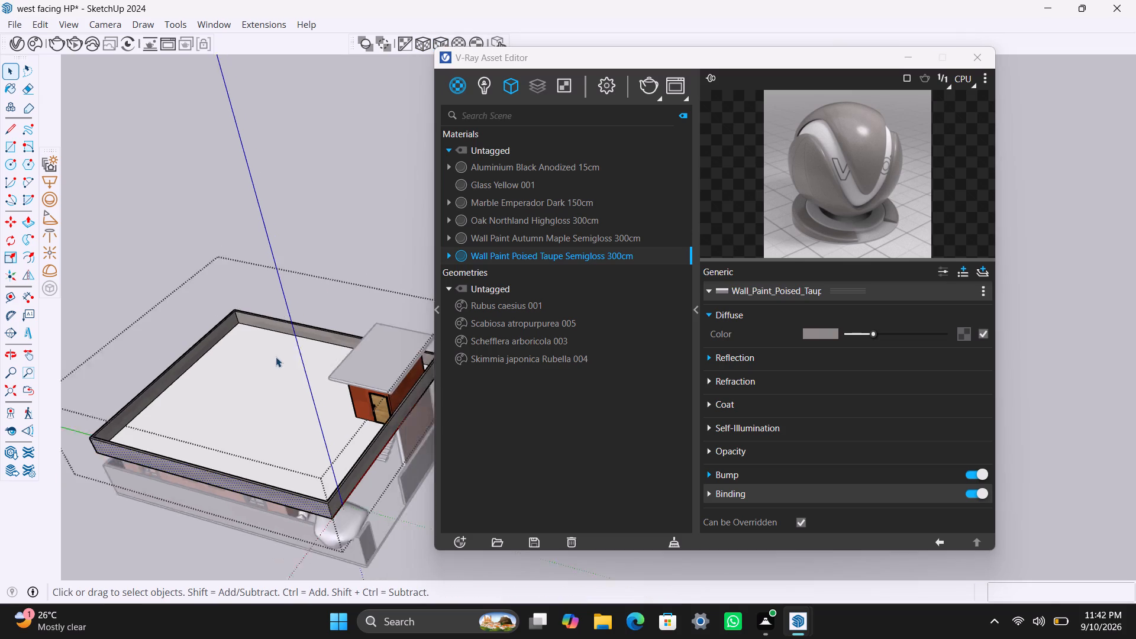
scroll(276, 357, down, 5)
middle_drag(289, 387, 507, 377)
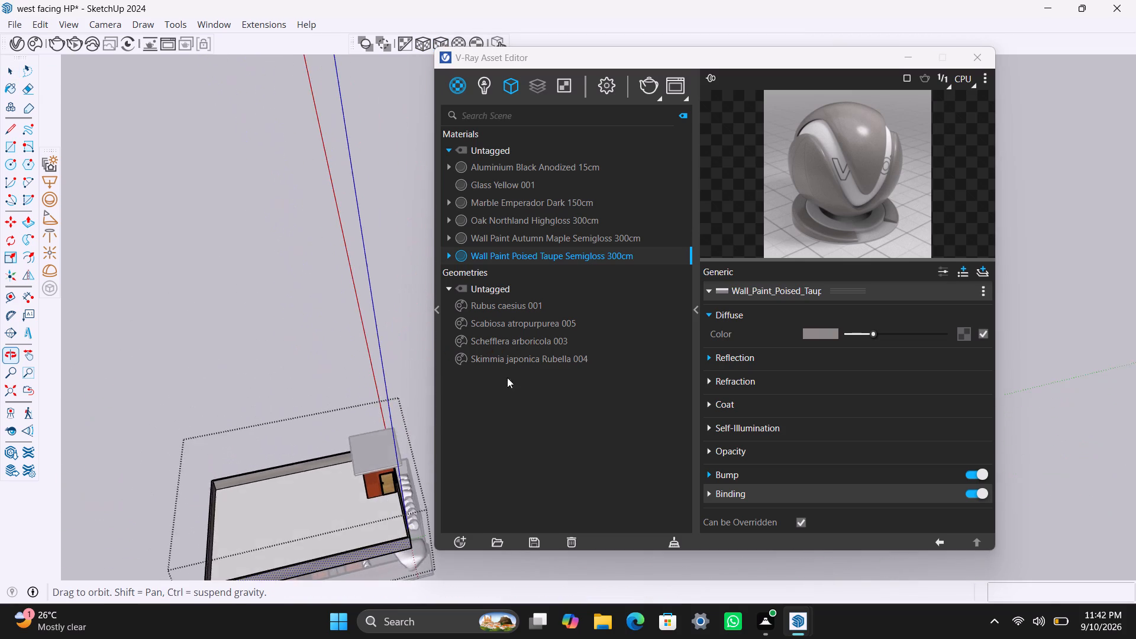
middle_drag(507, 377, 512, 348)
scroll(317, 474, down, 4)
shift+middle_drag(307, 462, 298, 271)
scroll(308, 270, up, 8)
middle_drag(397, 325, 402, 326)
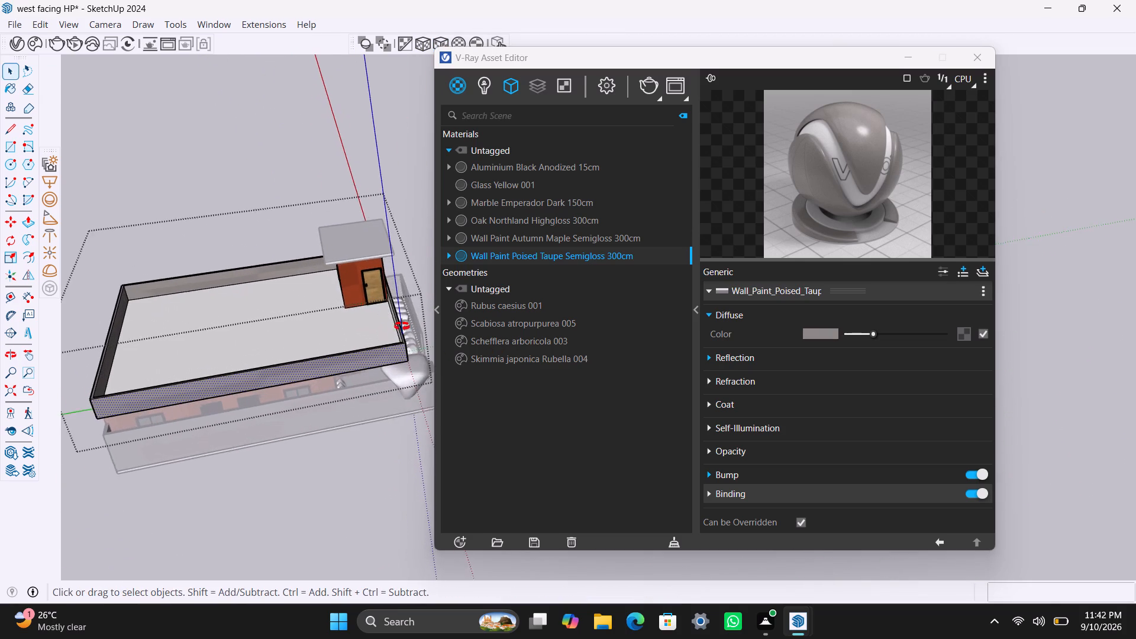
middle_drag(402, 326, 433, 317)
scroll(412, 350, up, 13)
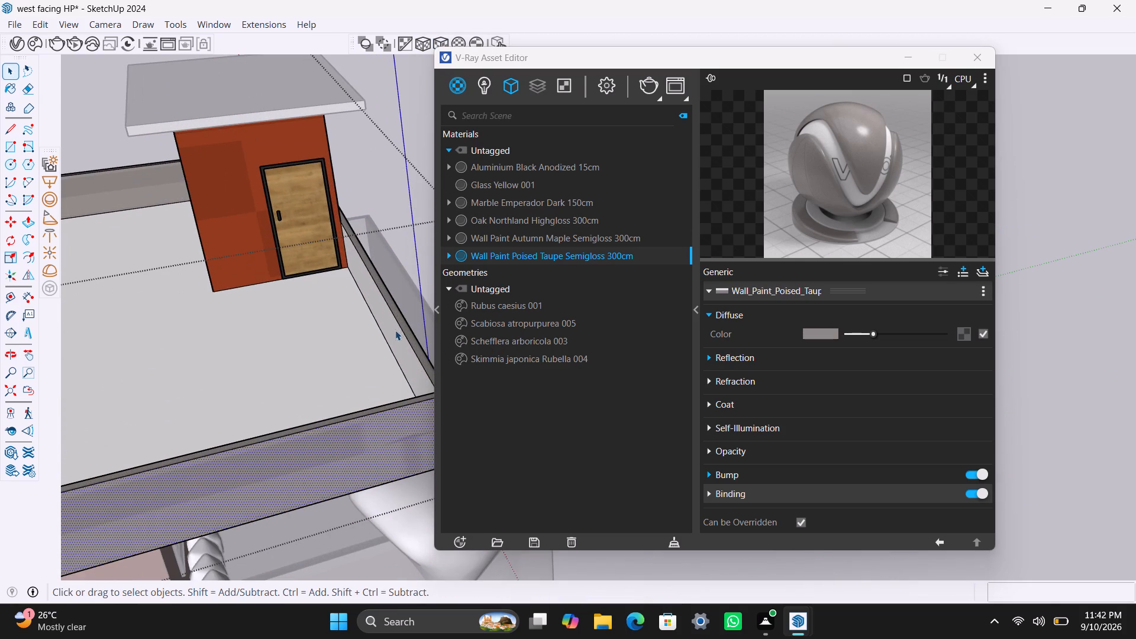
click(395, 330)
right_click(476, 256)
click(501, 280)
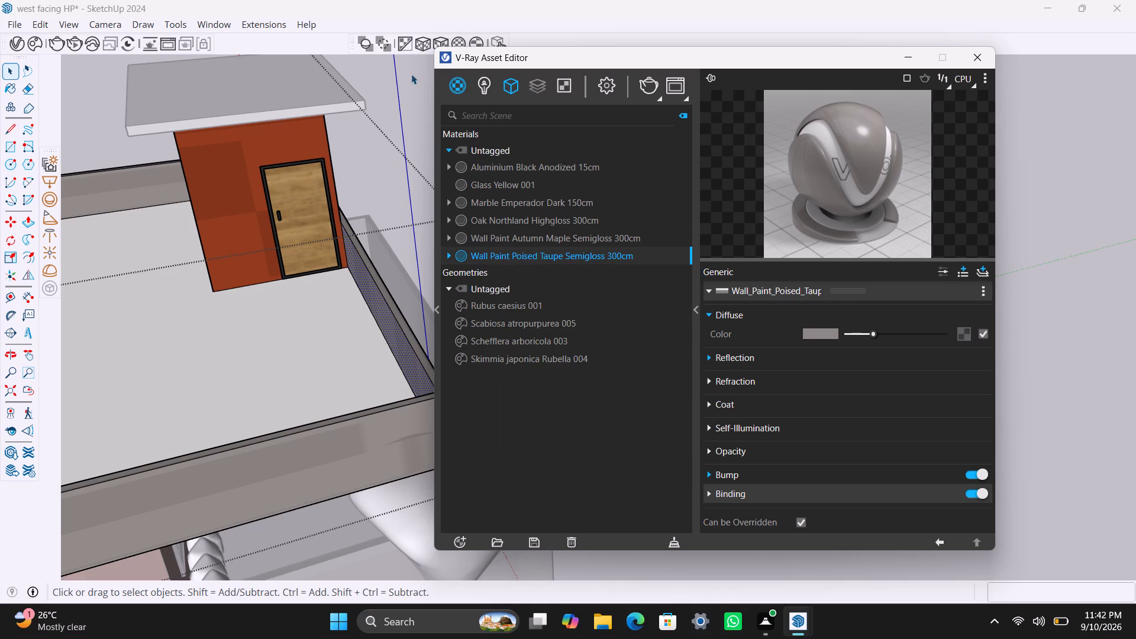
click(442, 37)
Apply Wall Paint Poised Taupe Semigloss 300cm with a fitted cubic projection to the rear parapet's outer face.
scroll(299, 335, down, 8)
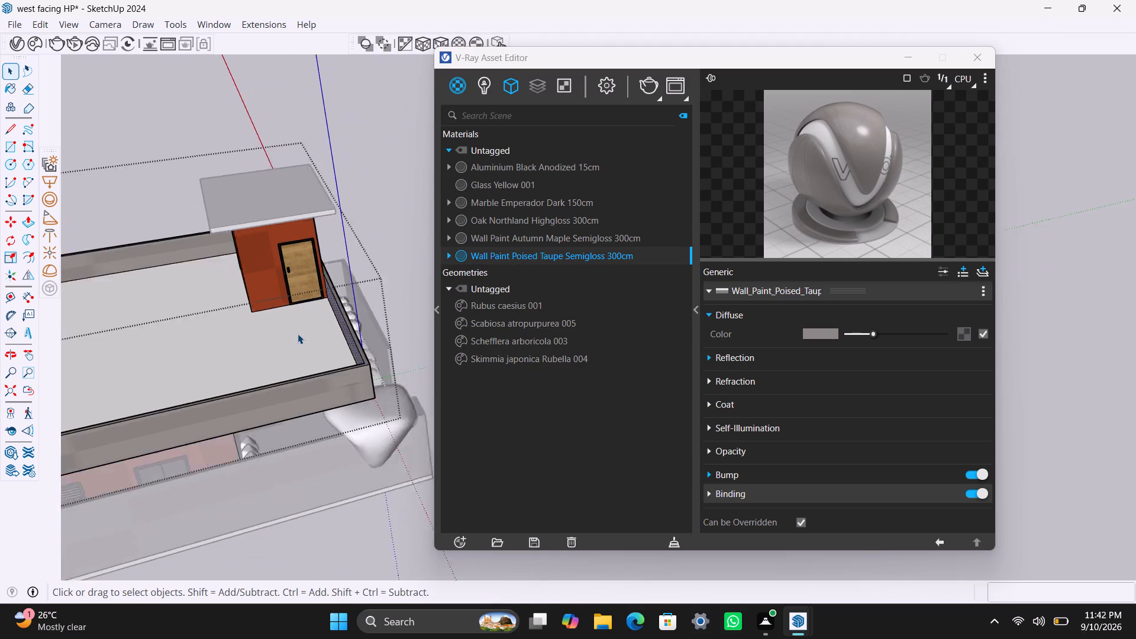
scroll(298, 334, down, 8)
middle_drag(278, 369, 402, 349)
scroll(203, 347, up, 4)
middle_drag(220, 347, 231, 348)
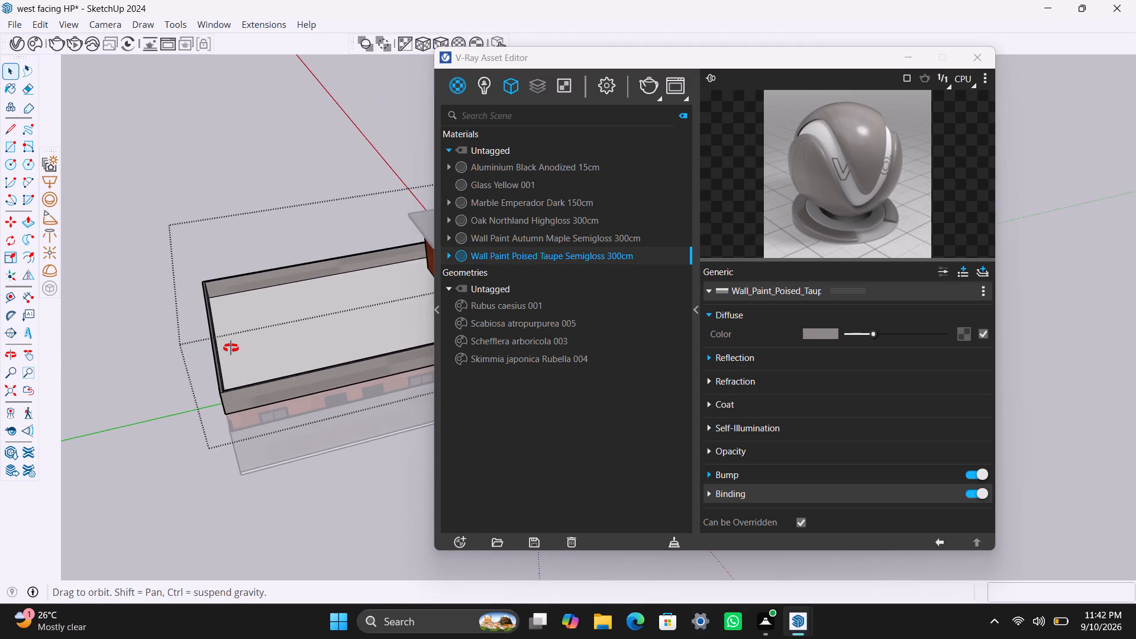
middle_drag(231, 348, 375, 276)
scroll(245, 433, up, 3)
click(326, 379)
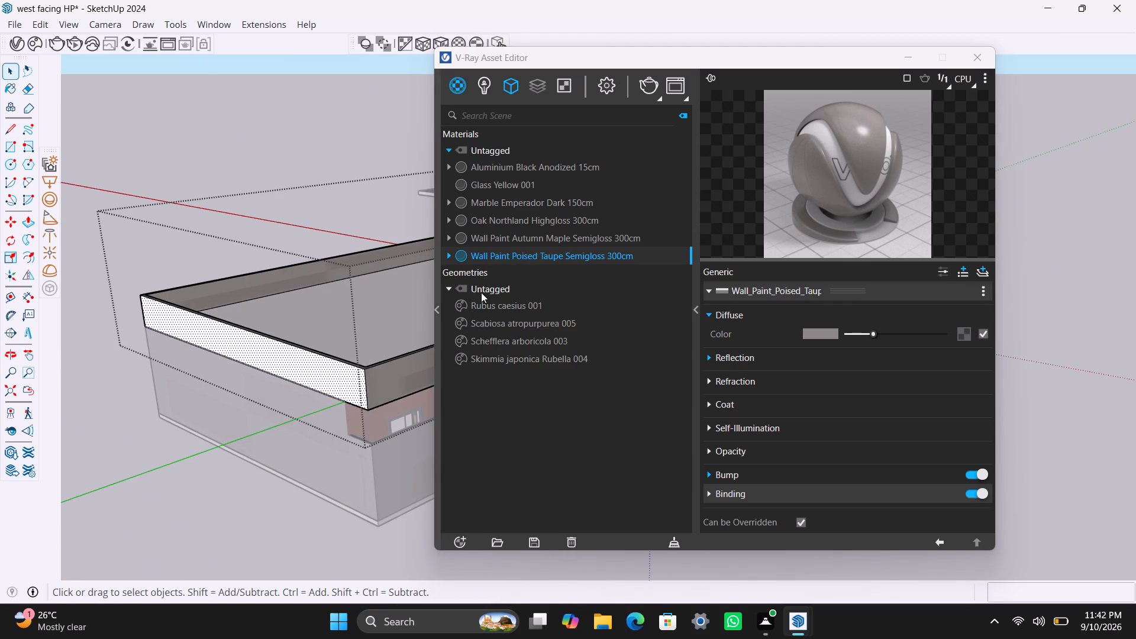
right_click(512, 254)
click(528, 277)
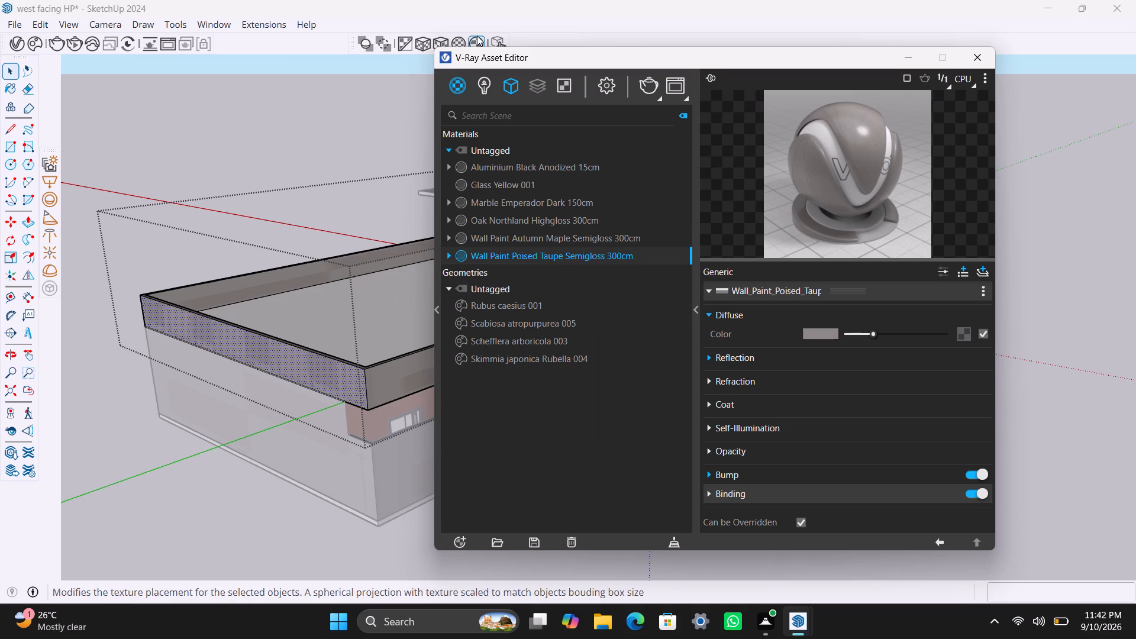
click(437, 40)
Apply Wall Paint Poised Taupe Semigloss 300cm with a fitted cubic projection to the remaining inner parapet face behind the stair room, and exit the group.
scroll(238, 339, down, 10)
middle_drag(152, 318, 547, 280)
scroll(406, 309, up, 4)
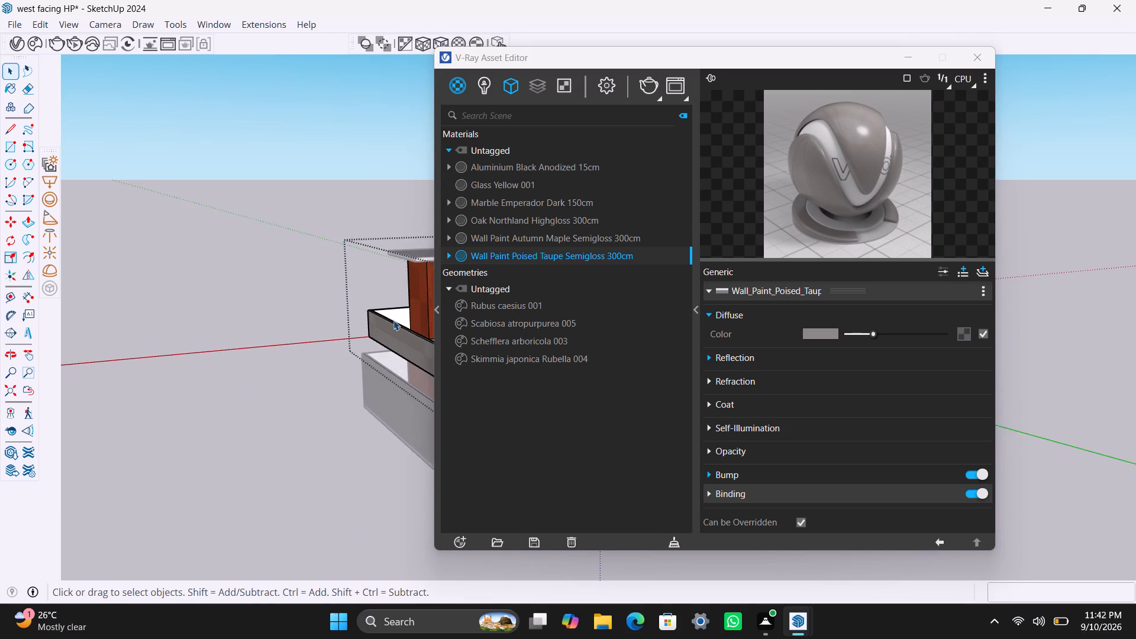
scroll(393, 320, up, 2)
click(396, 312)
right_click(497, 257)
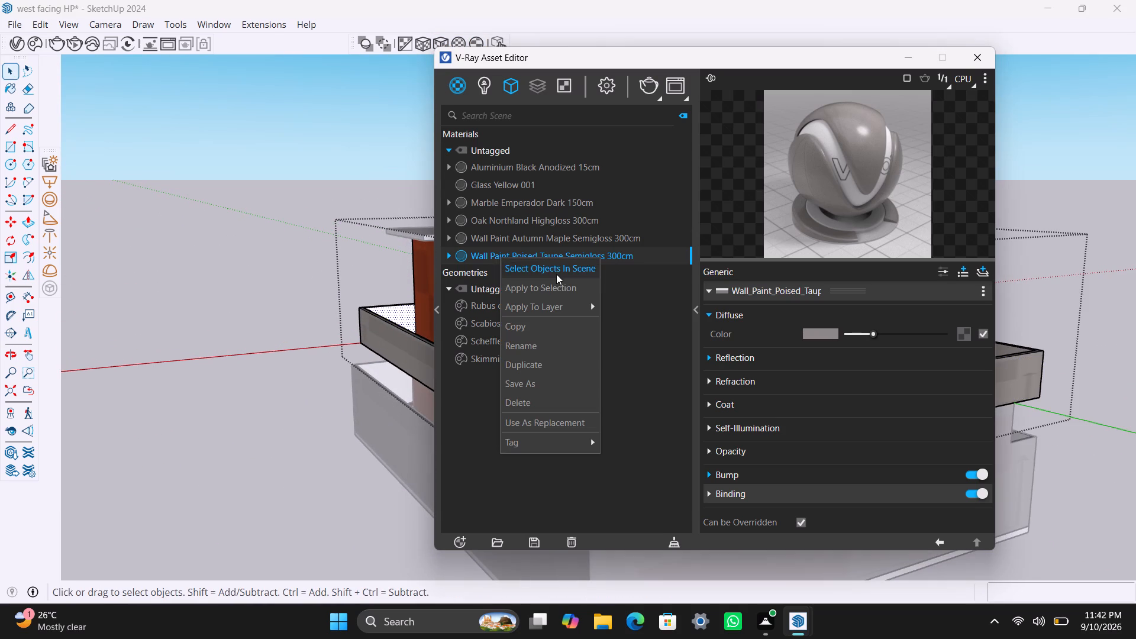
click(550, 288)
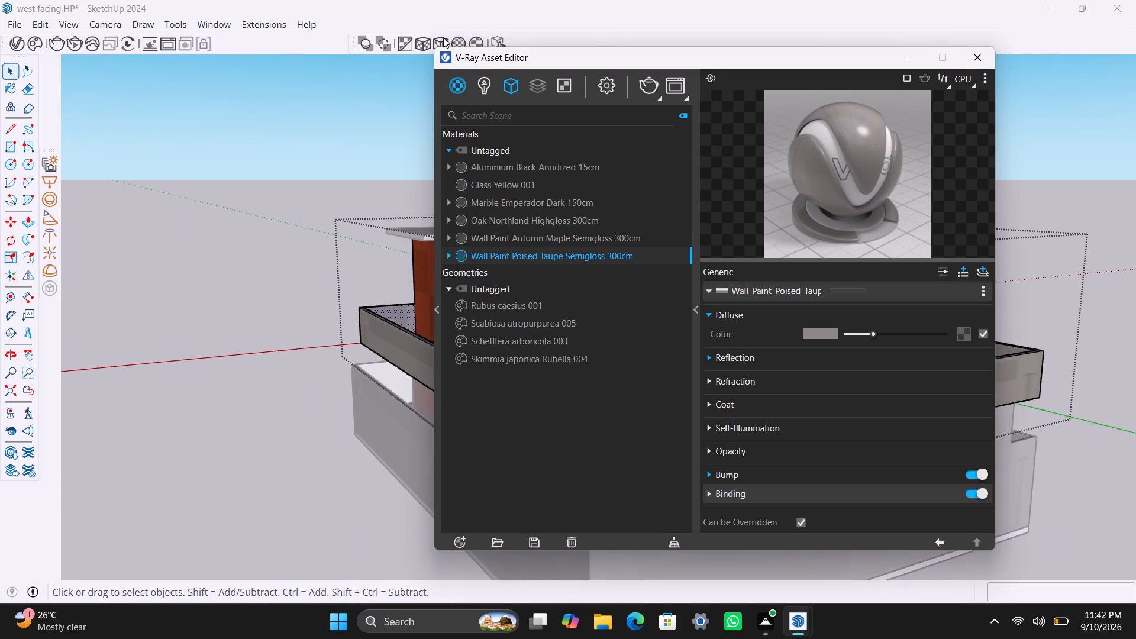
drag(442, 39, 440, 44)
click(294, 292)
Apply Wall Paint Poised Taupe Semigloss 300cm with a fitted cubic projection to the stair room's roof slab.
scroll(150, 351, down, 20)
scroll(150, 351, down, 1)
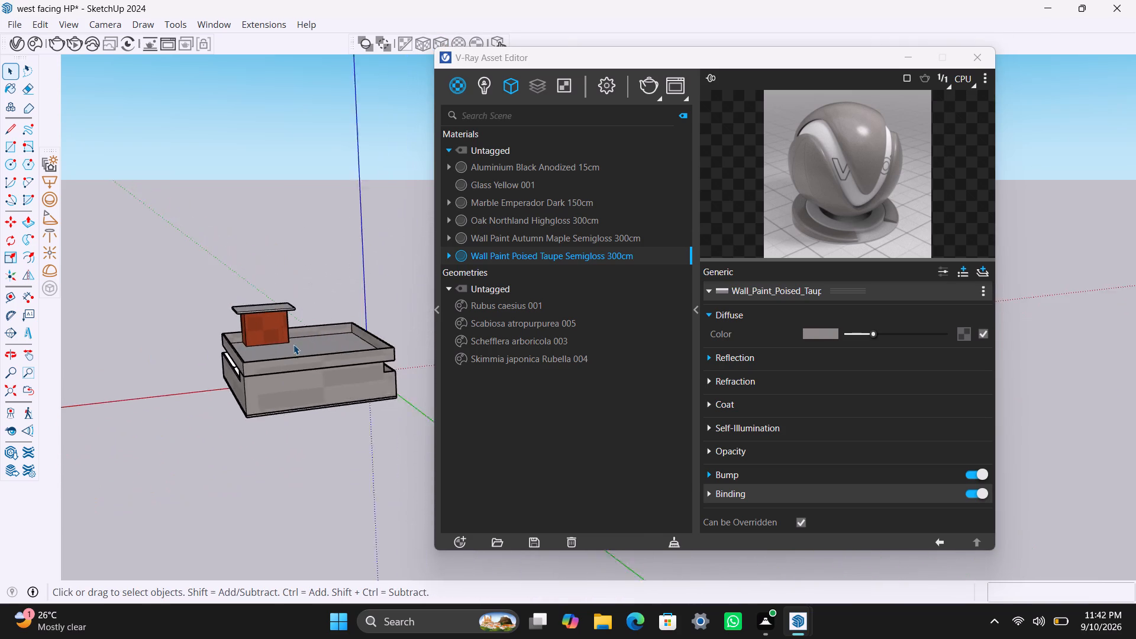
scroll(264, 333, up, 13)
click(257, 306)
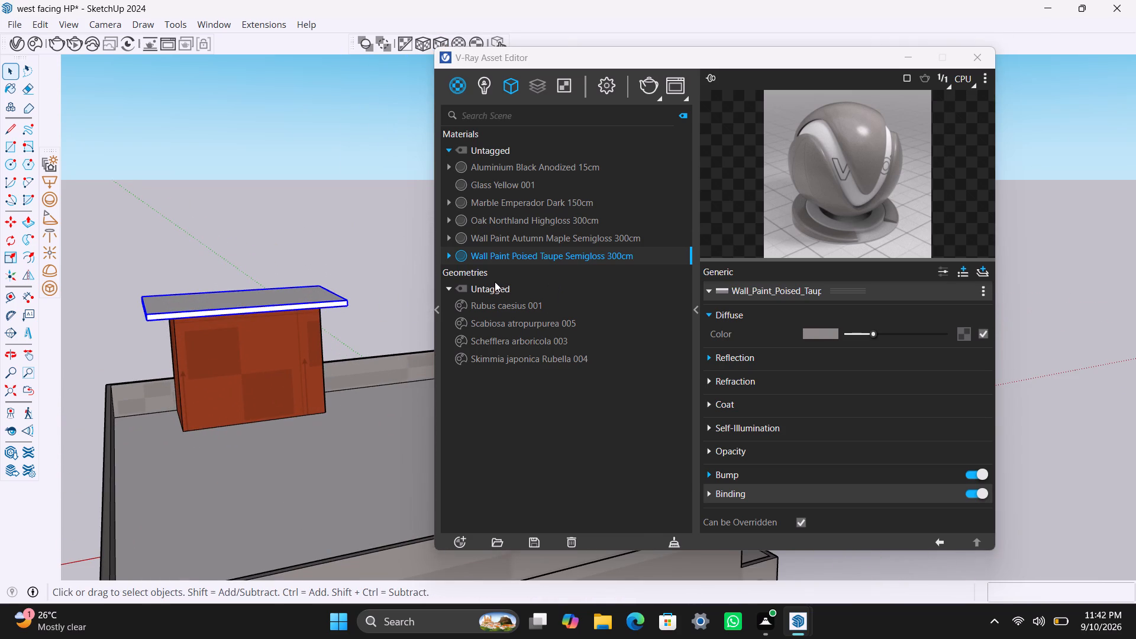
right_click(500, 258)
click(527, 286)
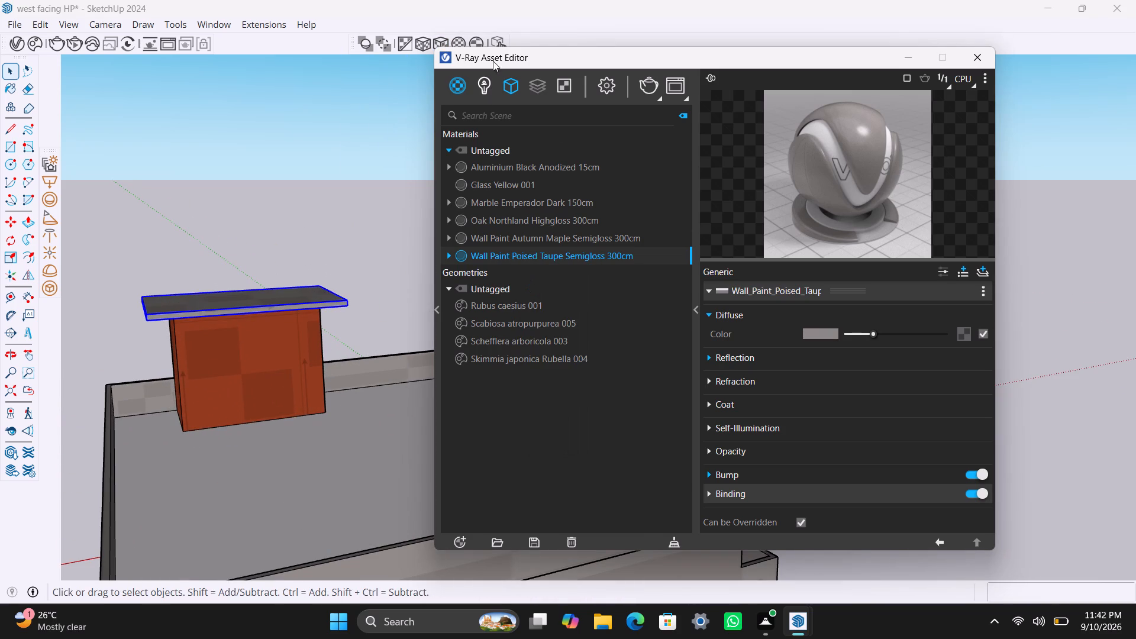
click(434, 40)
click(329, 172)
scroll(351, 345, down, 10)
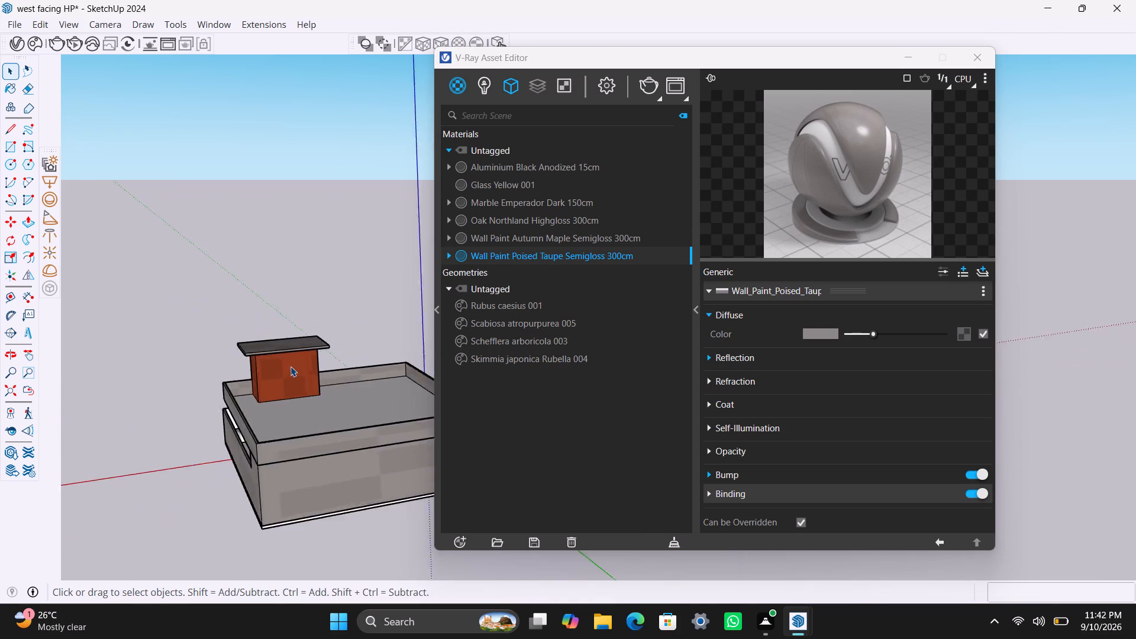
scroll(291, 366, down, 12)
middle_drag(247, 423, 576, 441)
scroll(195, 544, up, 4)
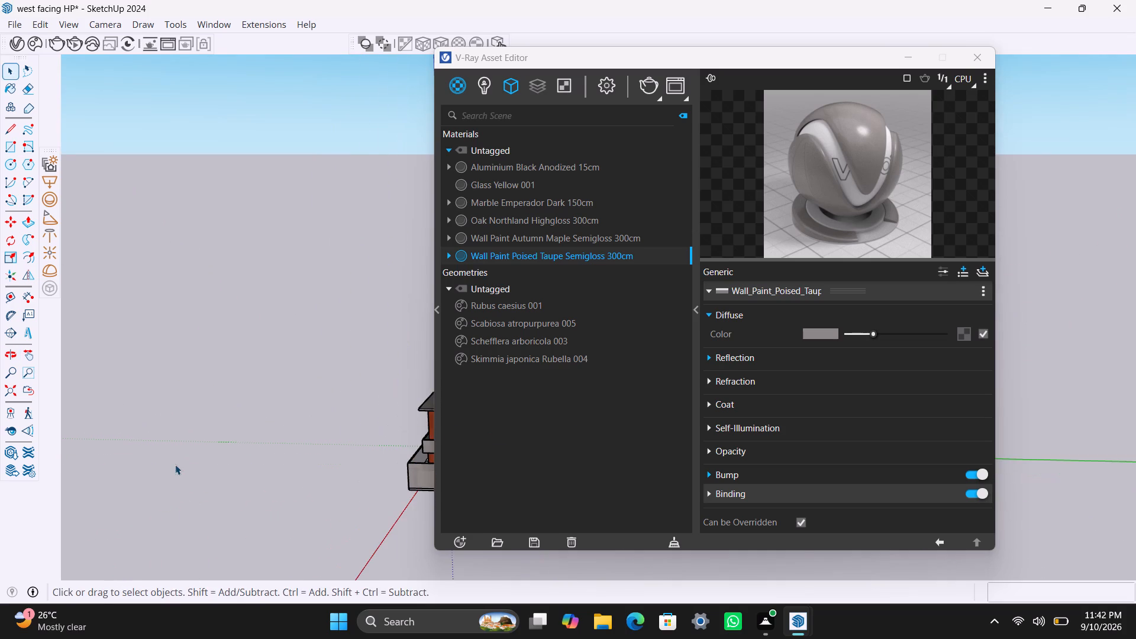
Apply Wall Paint Autumn Maple Semigloss 300cm with a fitted cubic projection to the unpainted side wall around the louvred ventilator, and exit the group.
middle_drag(218, 464, 487, 531)
scroll(264, 396, down, 6)
middle_drag(288, 372, 138, 388)
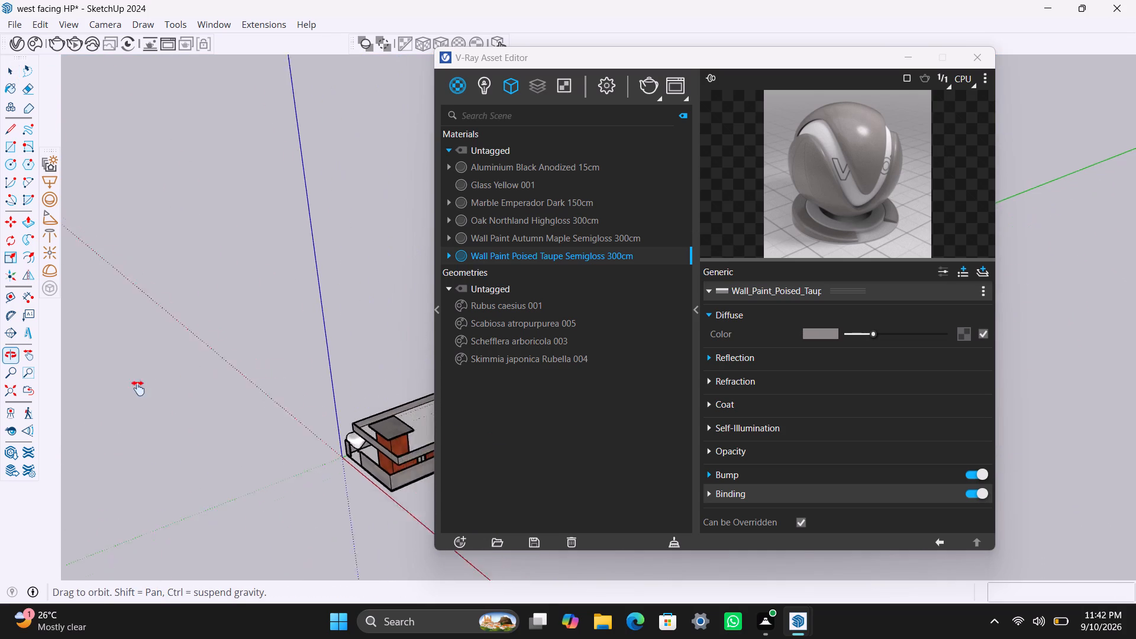
middle_drag(138, 388, 90, 388)
scroll(195, 484, up, 4)
middle_drag(230, 521, 416, 463)
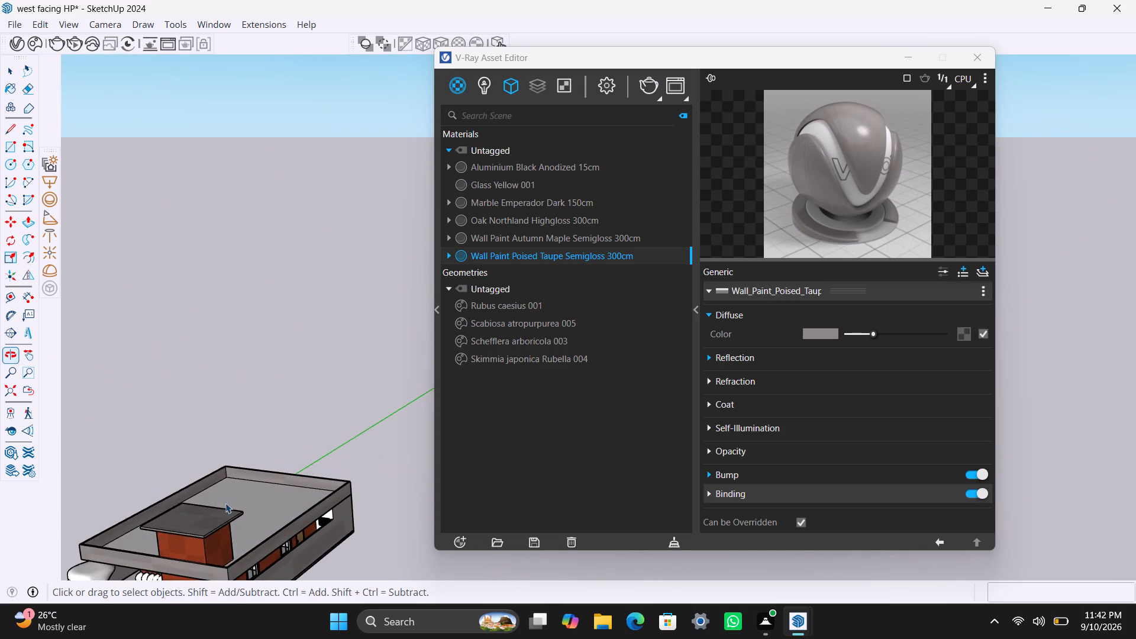
scroll(225, 503, down, 3)
shift+middle_drag(251, 505, 299, 422)
scroll(334, 467, up, 9)
middle_drag(348, 469, 383, 471)
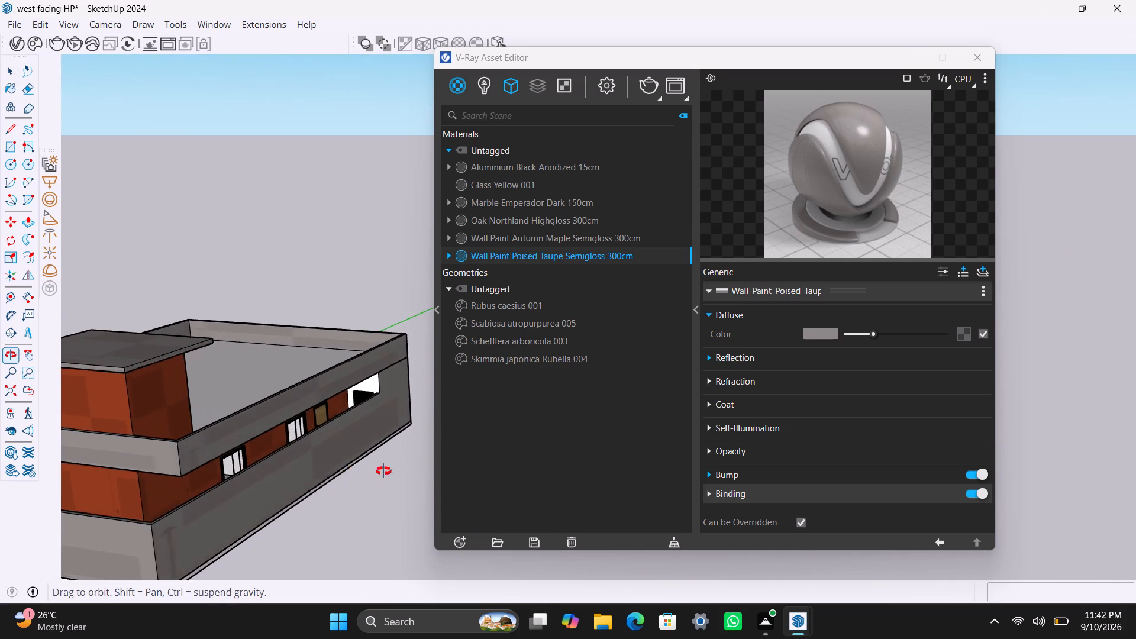
middle_drag(383, 471, 389, 469)
scroll(365, 386, up, 6)
click(350, 395)
triple_click(342, 395)
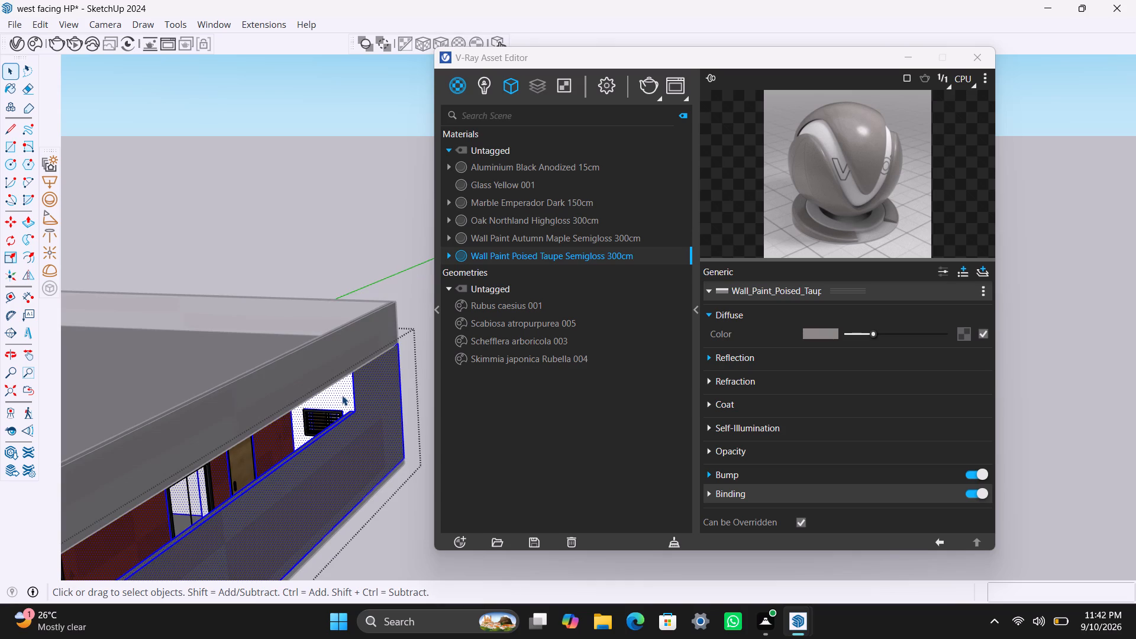
double_click(342, 395)
scroll(342, 395, up, 3)
click(341, 395)
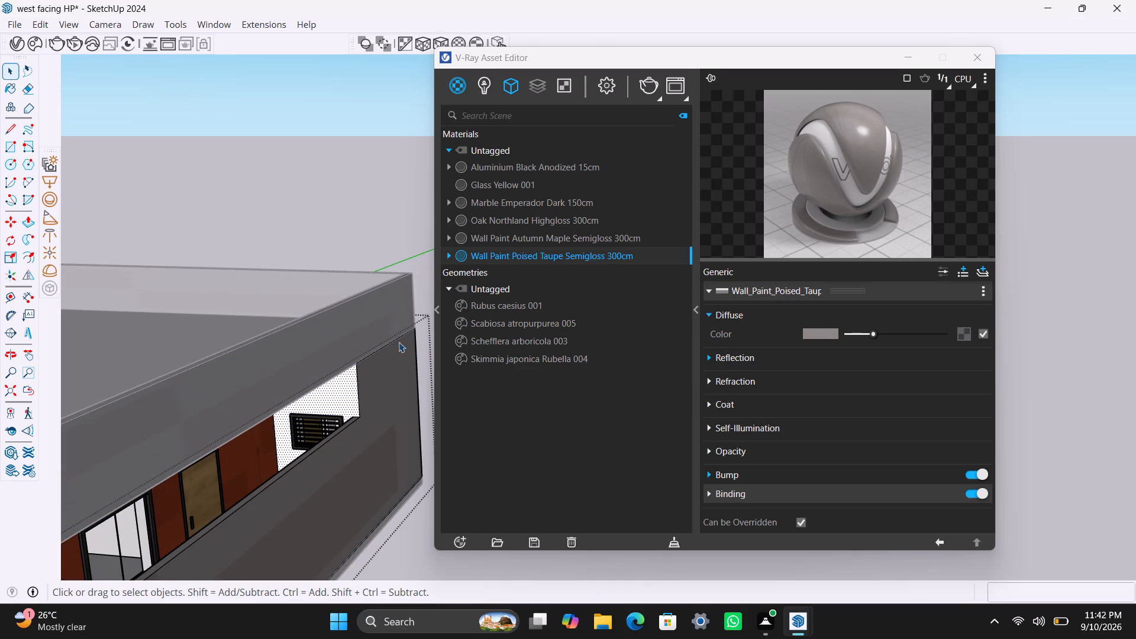
click(495, 240)
right_click(495, 240)
click(527, 267)
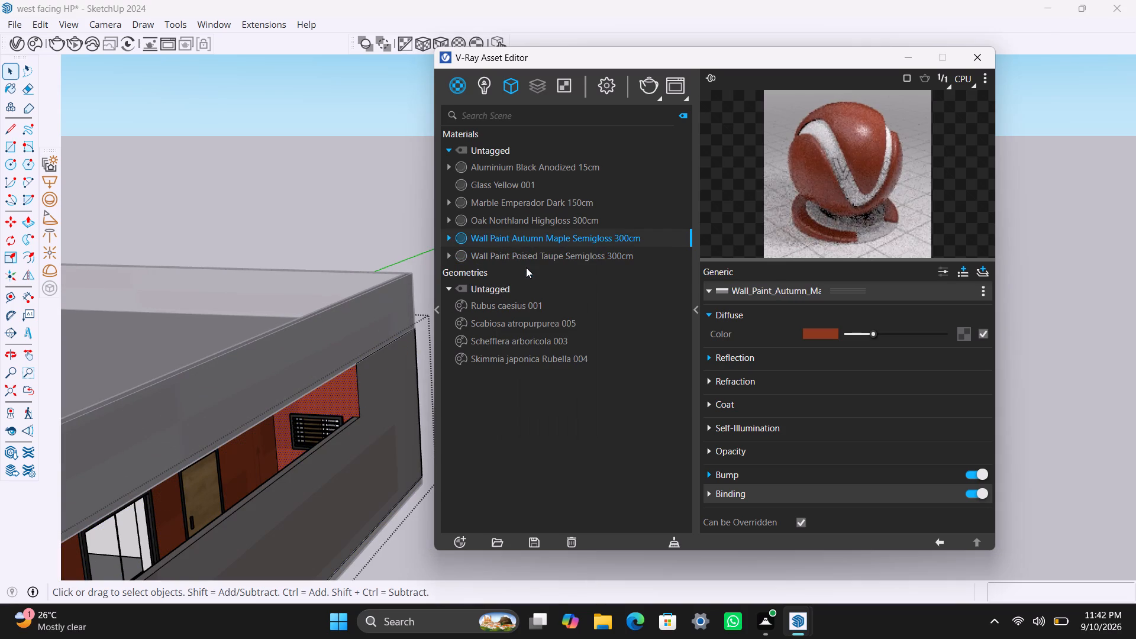
click(439, 42)
click(389, 167)
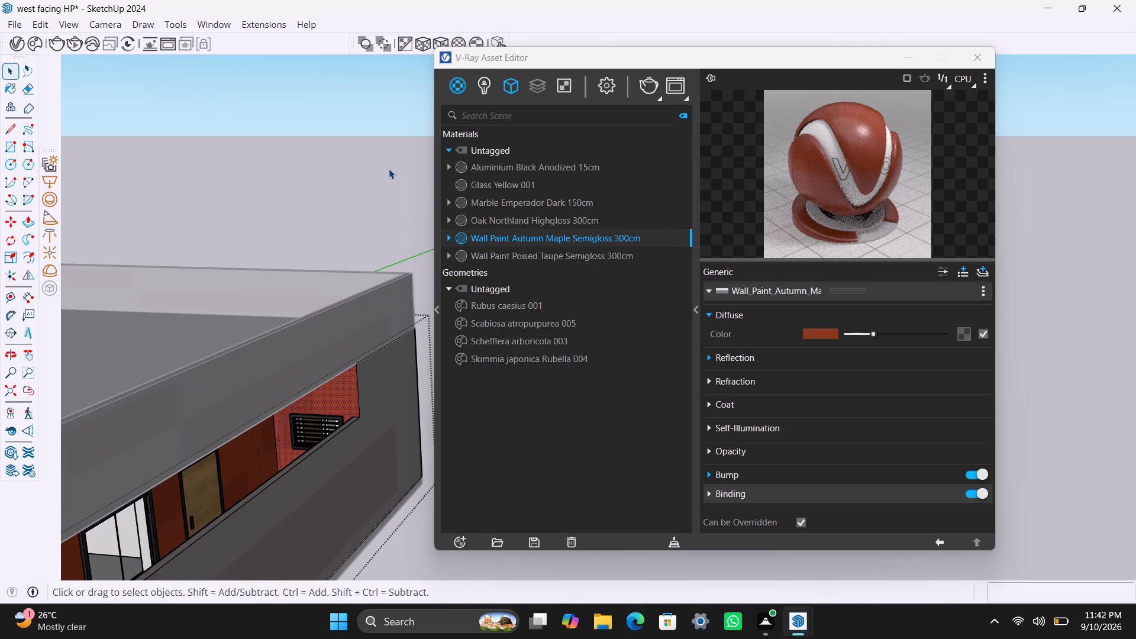
Apply Marble Emperador Dark 150cm with a fitted cubic projection to the plot's ground base slab.
scroll(204, 401, down, 20)
scroll(204, 401, down, 2)
middle_drag(182, 453, 298, 453)
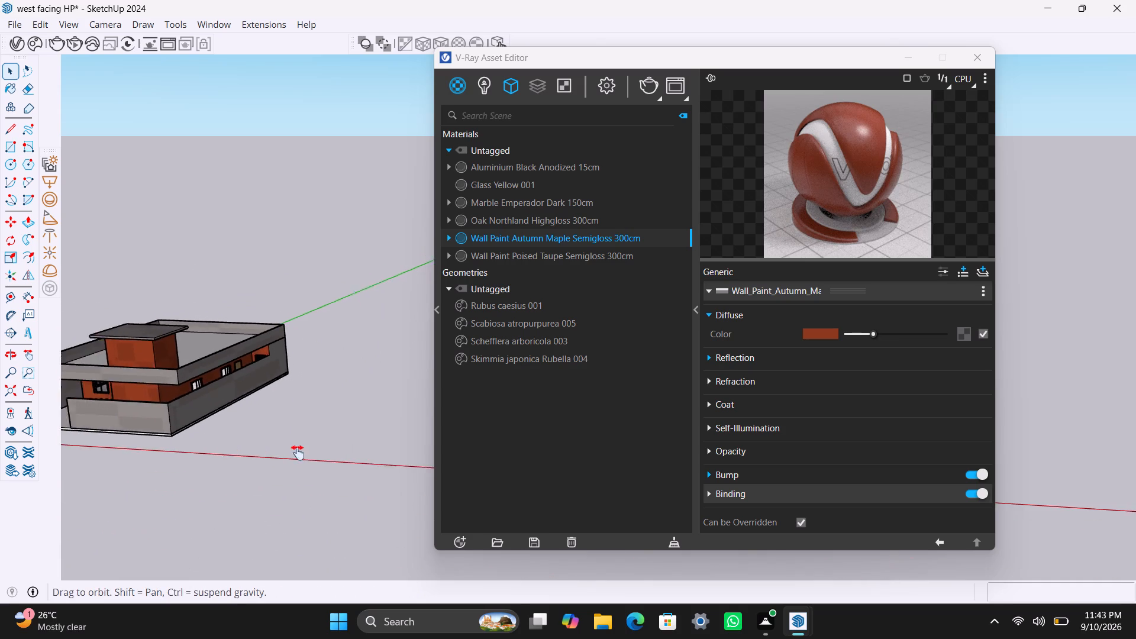
middle_drag(298, 453, 404, 461)
scroll(129, 409, up, 4)
middle_drag(259, 463, 364, 494)
scroll(224, 530, up, 3)
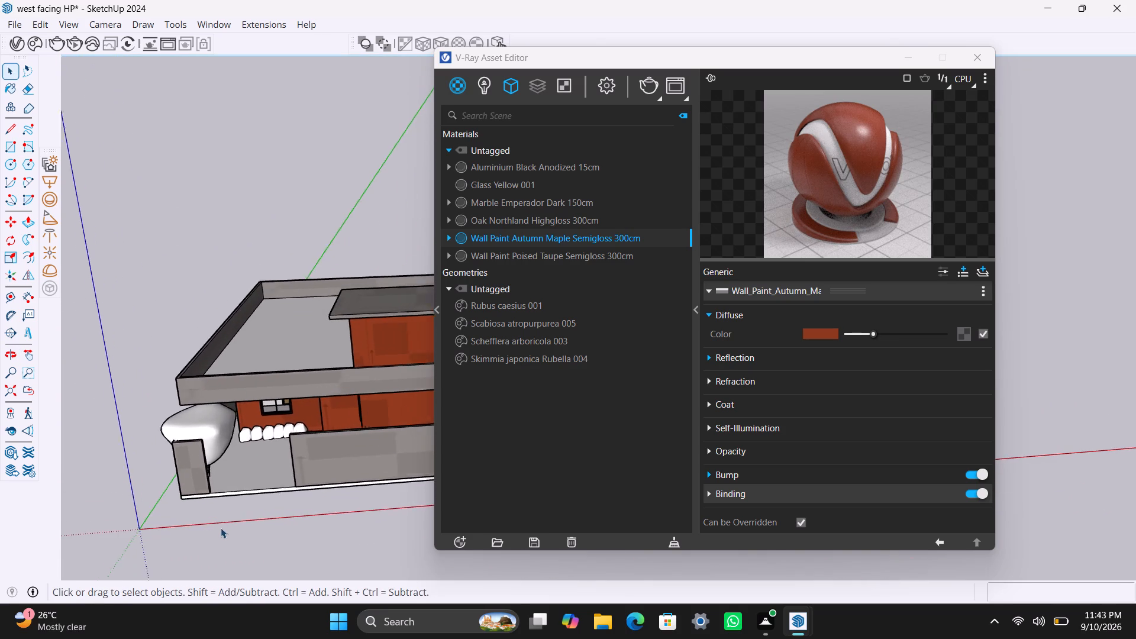
scroll(237, 495, up, 3)
click(230, 477)
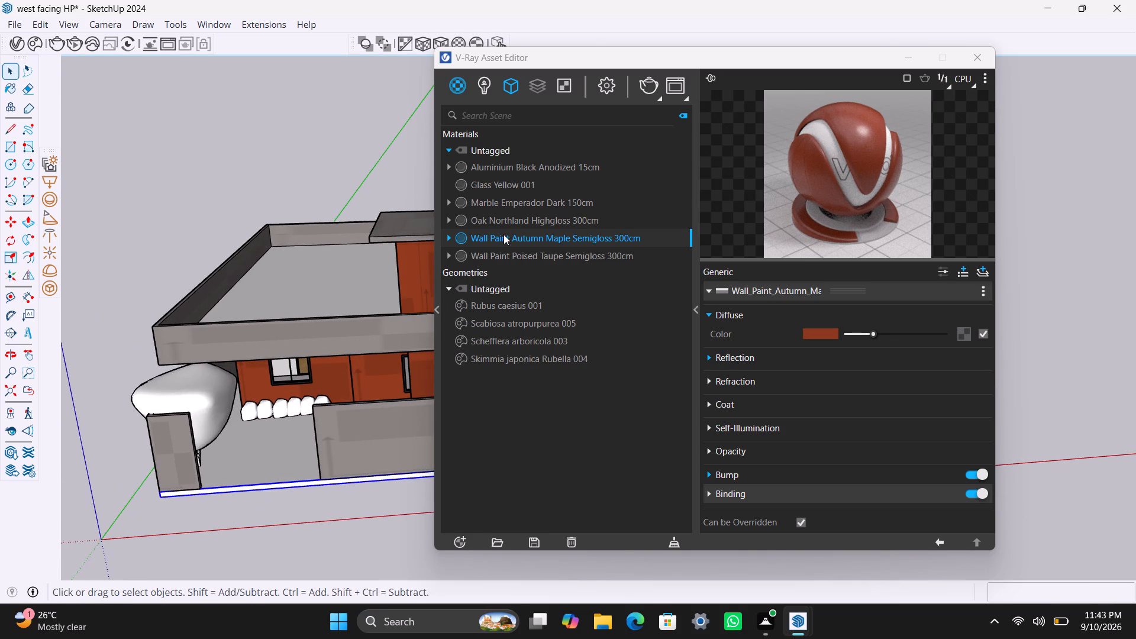
click(509, 203)
right_click(509, 204)
click(557, 242)
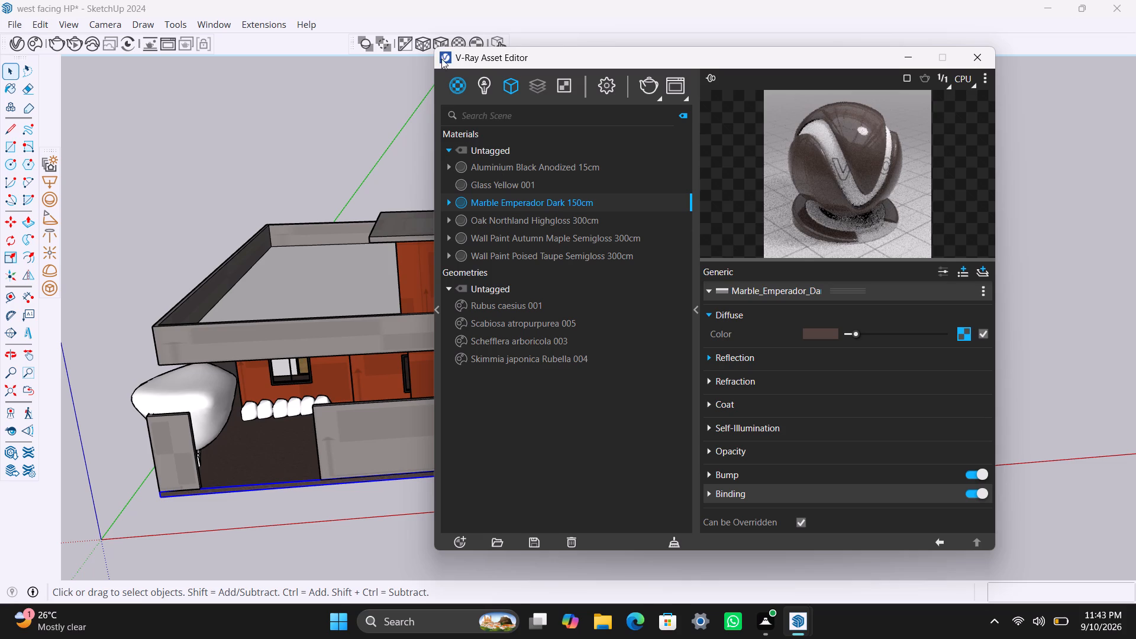
click(437, 43)
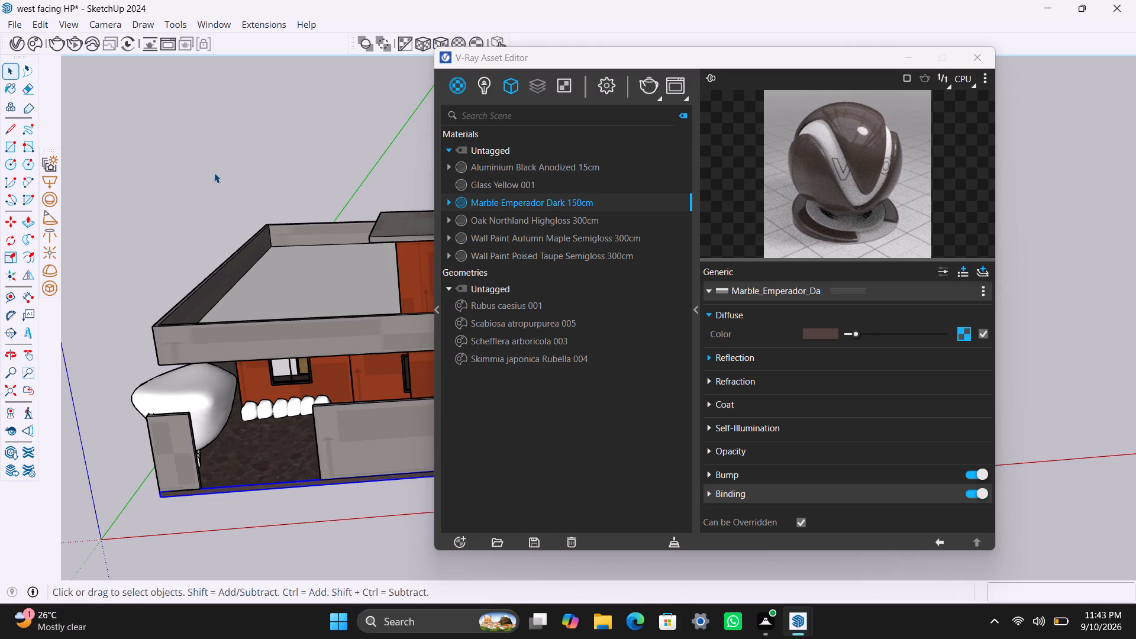
key(space)
click(212, 176)
Apply Marble Emperador Dark 150cm with a fitted cubic projection to the rooftop floor inside the parapet, and exit the group.
click(285, 299)
triple_click(293, 290)
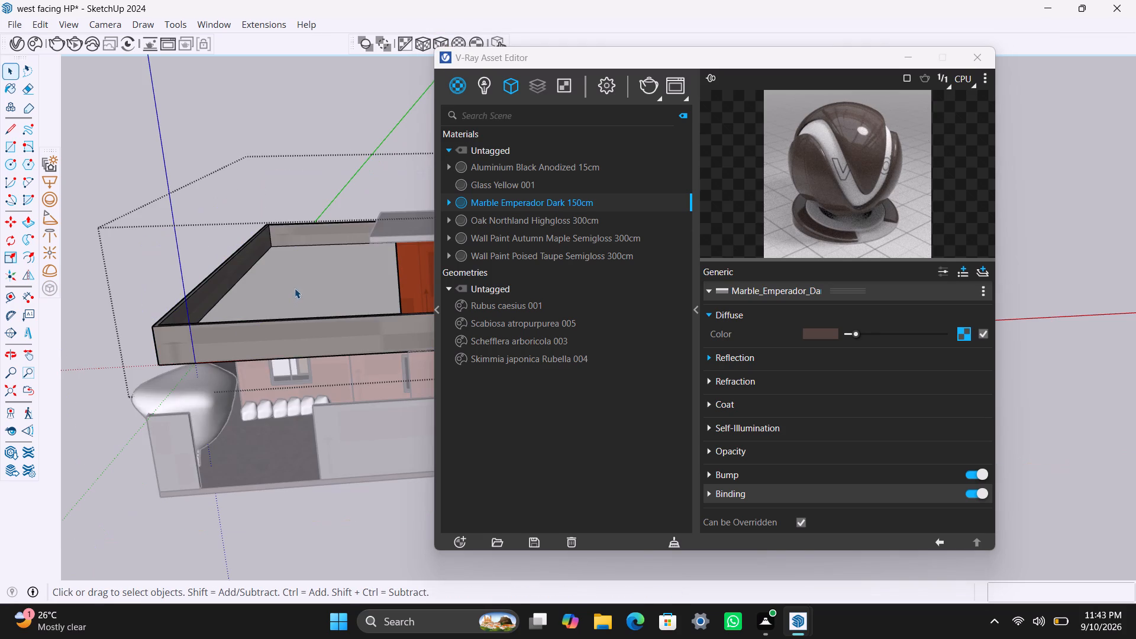
double_click(295, 288)
double_click(298, 281)
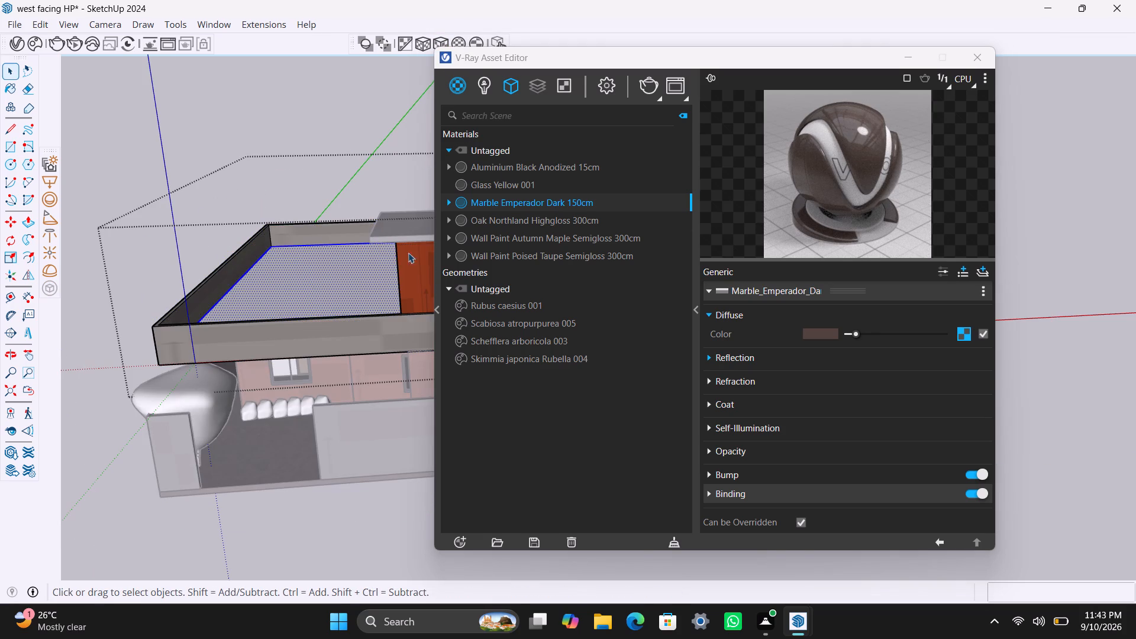
right_click(557, 196)
click(580, 221)
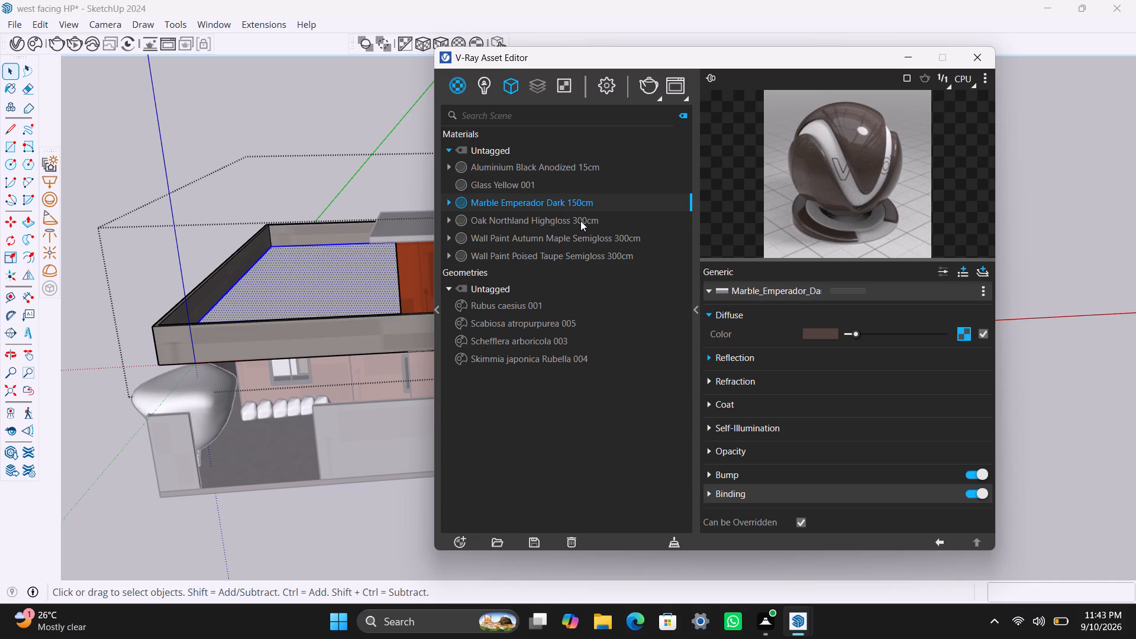
click(441, 39)
click(313, 114)
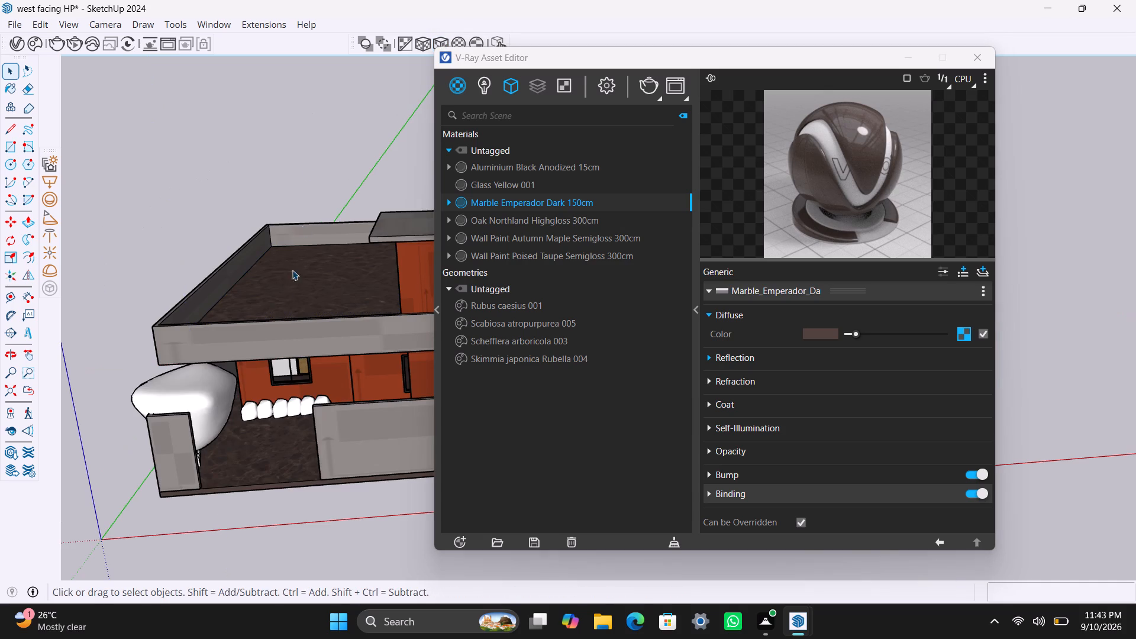
Render the house's front view with V-Ray.
scroll(63, 402, down, 4)
scroll(77, 396, up, 4)
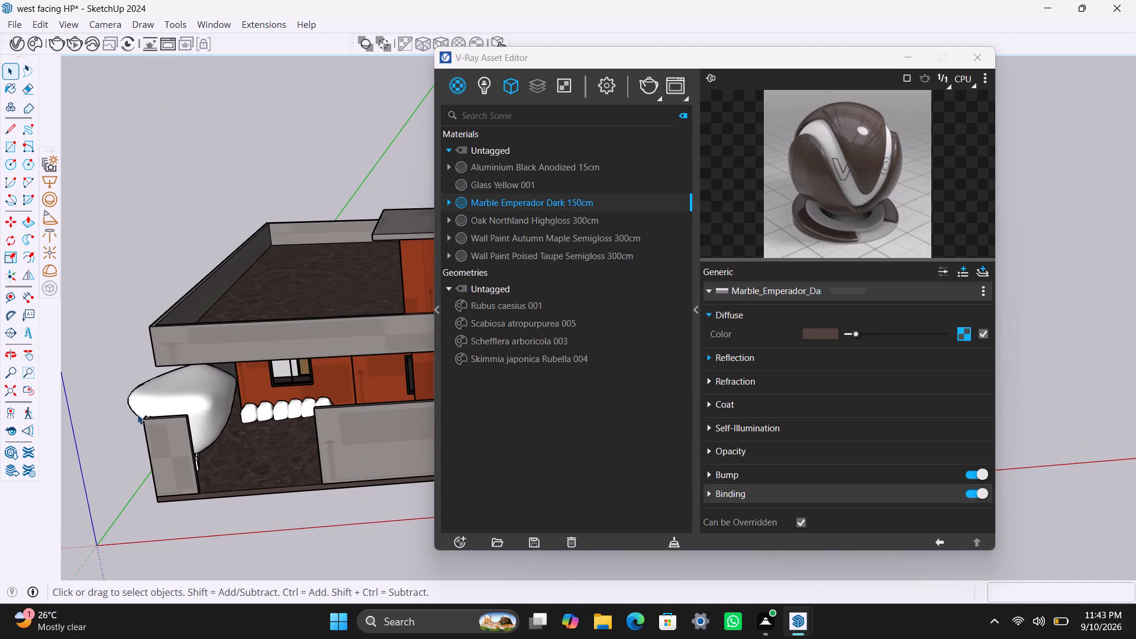
middle_drag(295, 451, 305, 414)
scroll(307, 404, up, 2)
scroll(304, 377, down, 4)
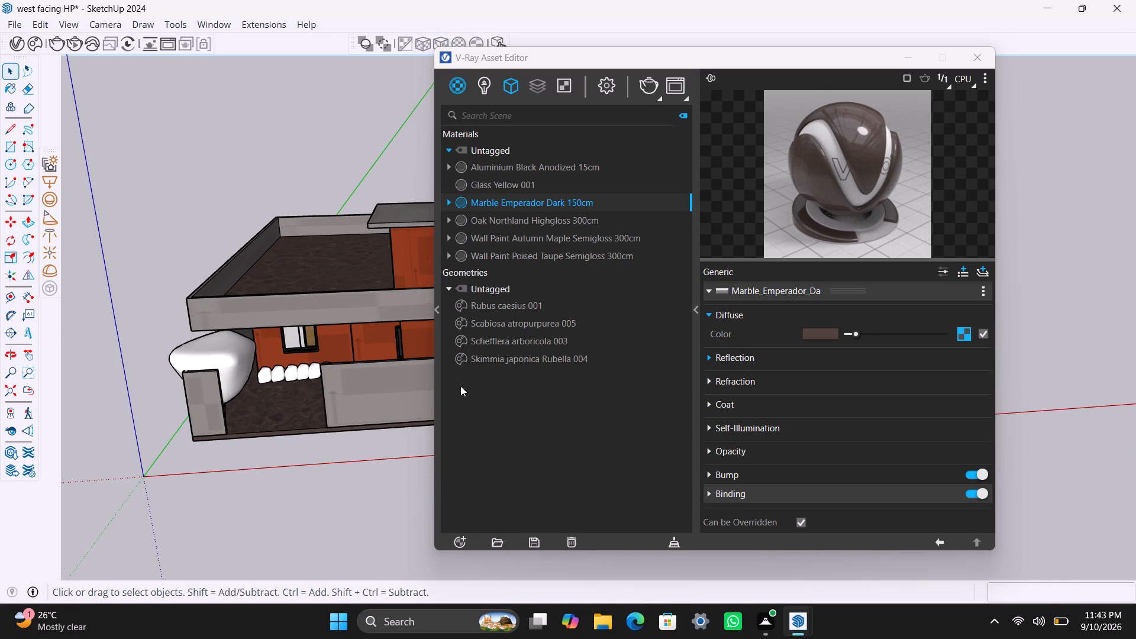
click(648, 85)
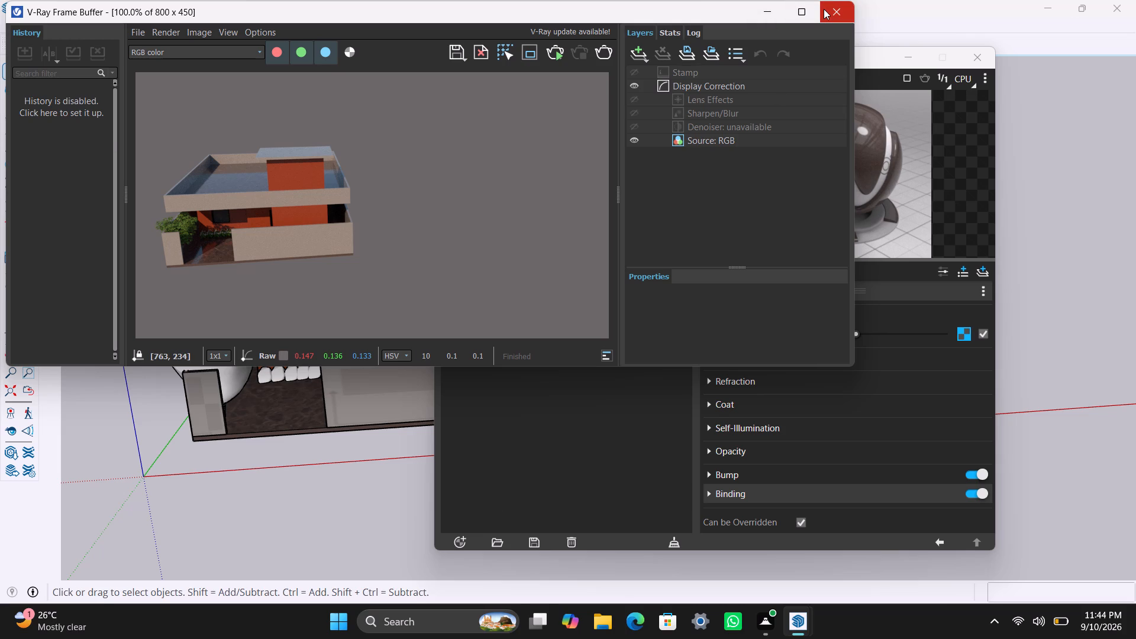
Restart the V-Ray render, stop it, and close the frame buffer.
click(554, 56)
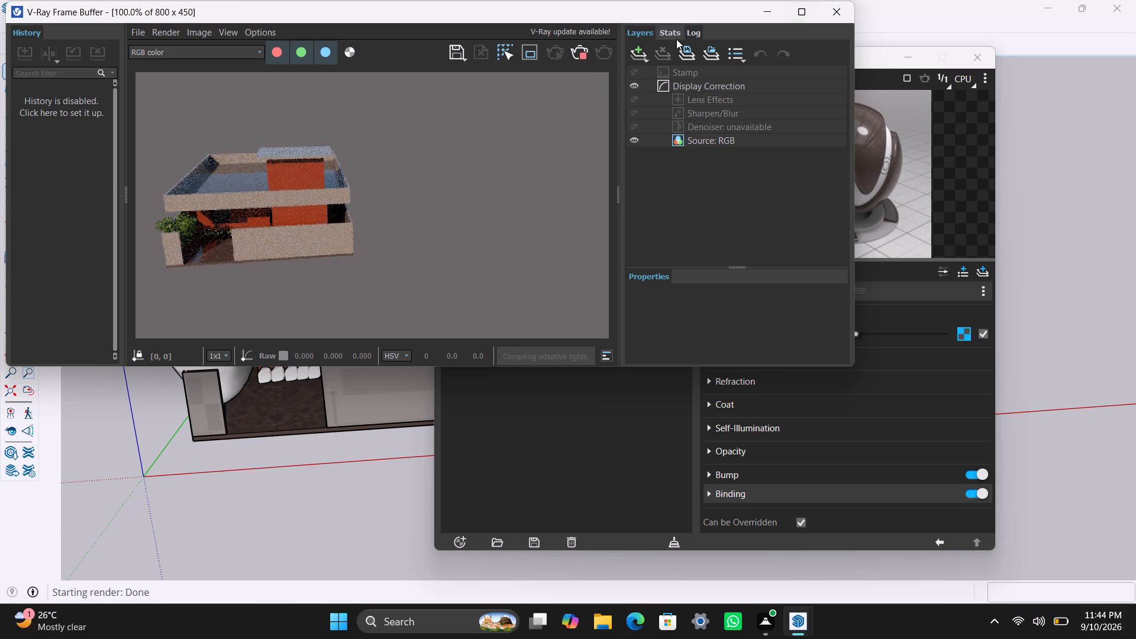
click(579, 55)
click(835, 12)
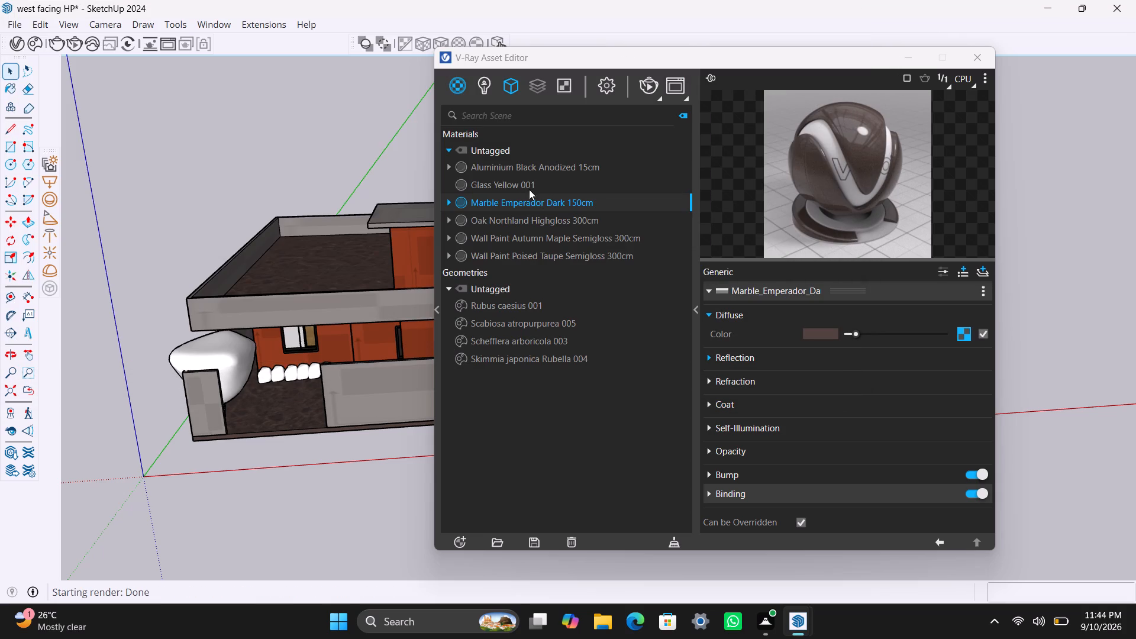
Save the model and close the V-Ray Asset Editor.
scroll(605, 249, down, 2)
scroll(322, 335, down, 1)
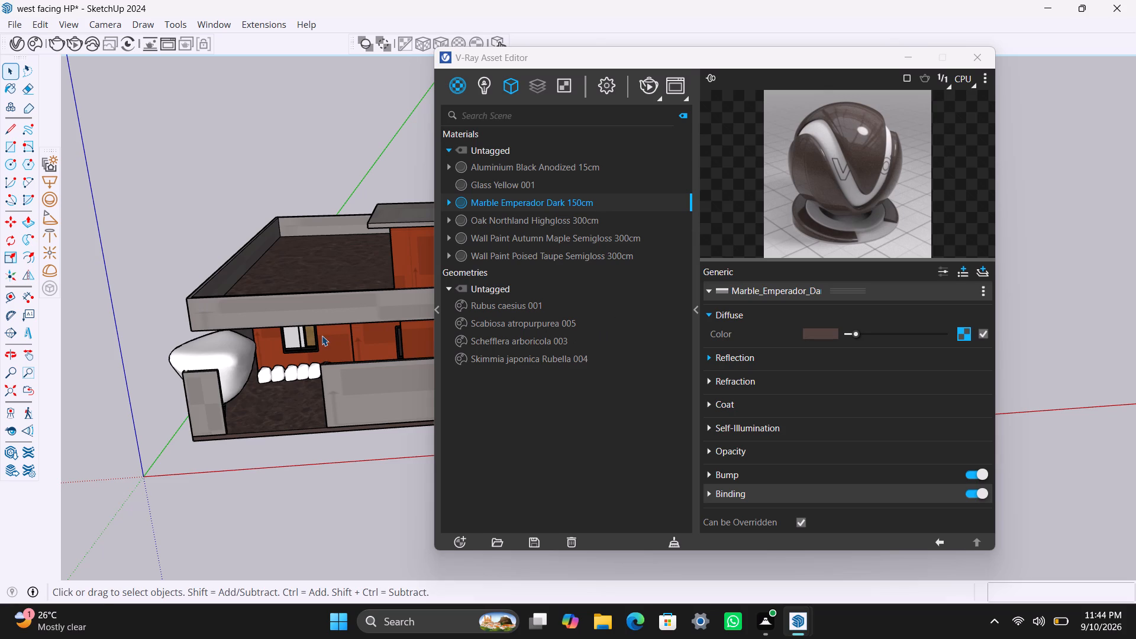
scroll(322, 335, down, 1)
scroll(309, 313, up, 5)
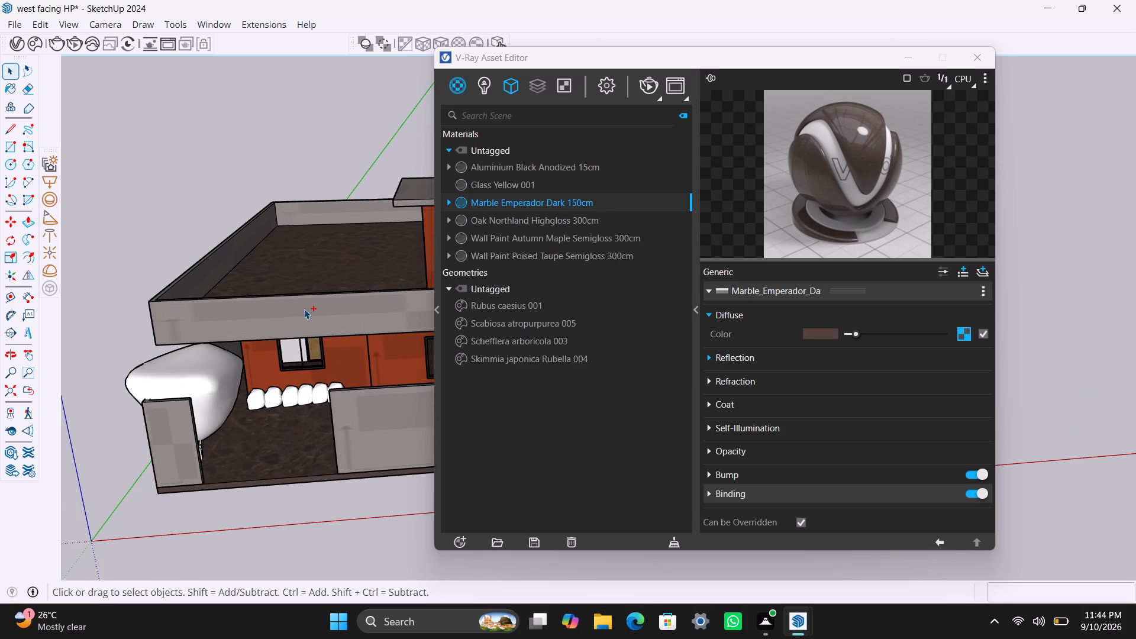
key(ctrl+s)
click(969, 62)
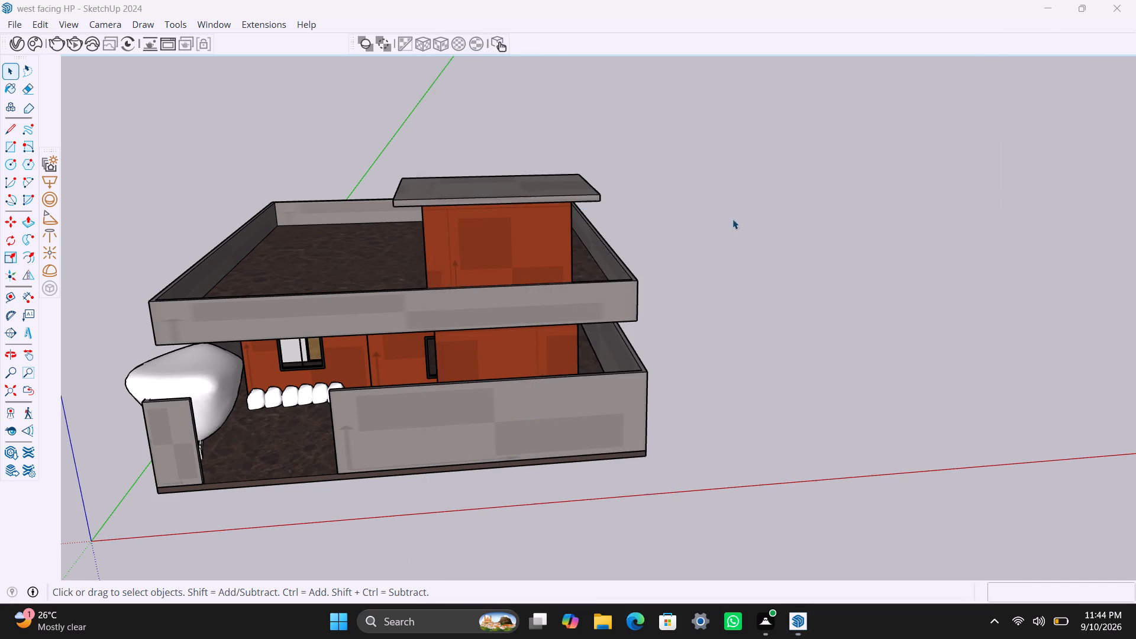
Hide the model axes around the front-facing house.
scroll(494, 377, down, 1)
scroll(495, 375, up, 1)
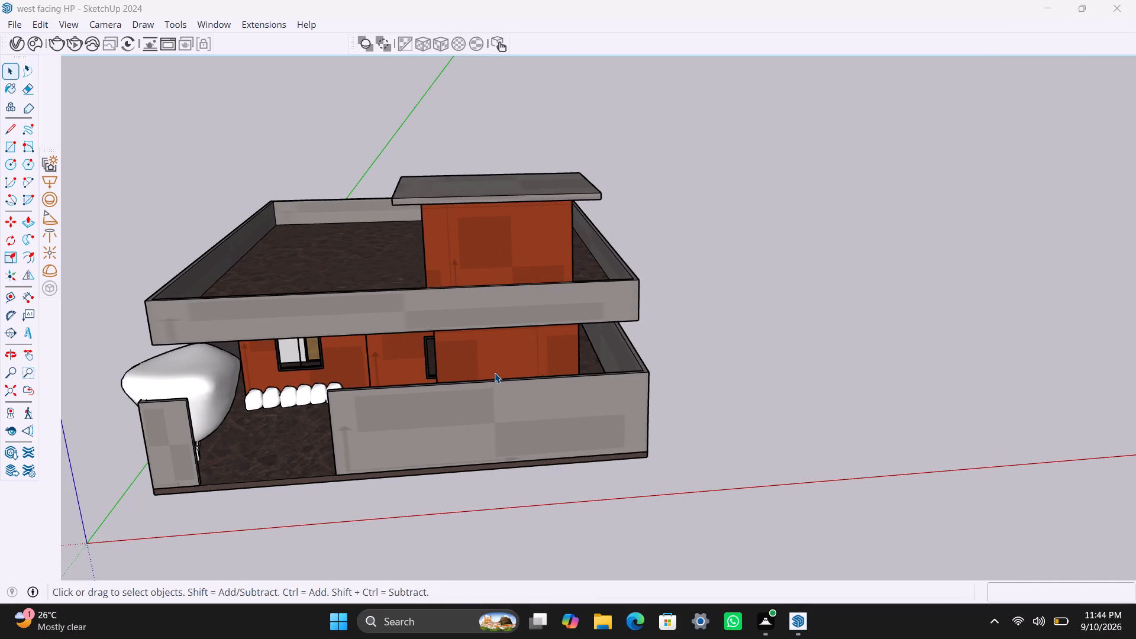
scroll(495, 373, down, 2)
scroll(495, 374, up, 2)
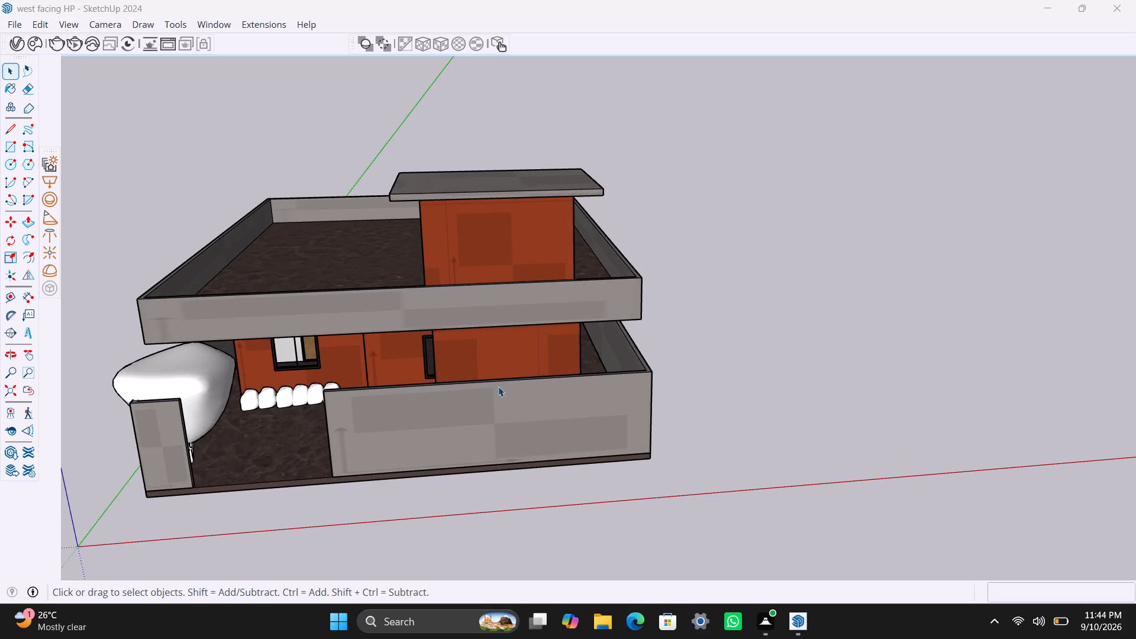
shift+middle_drag(503, 390, 705, 395)
scroll(597, 395, up, 2)
middle_drag(601, 397, 549, 401)
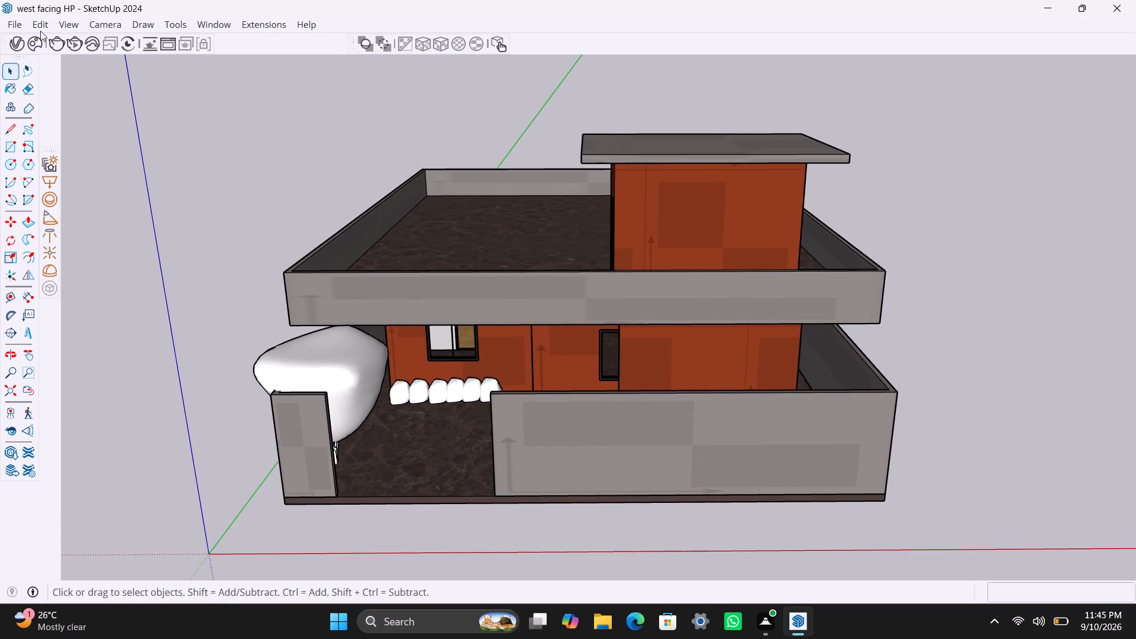
click(99, 22)
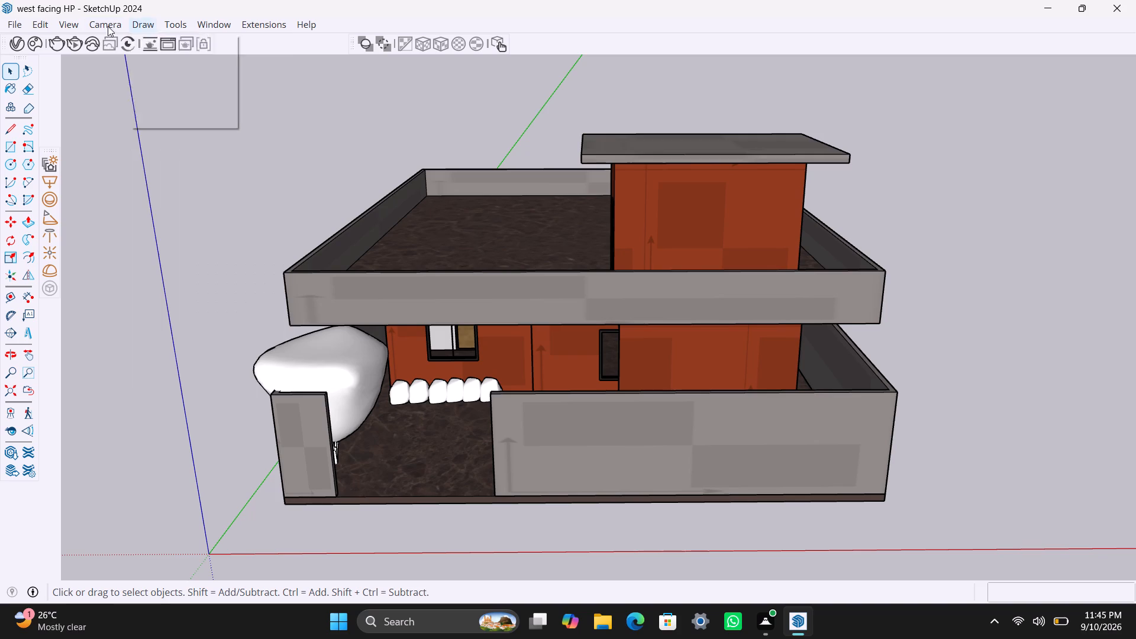
click(63, 25)
click(70, 22)
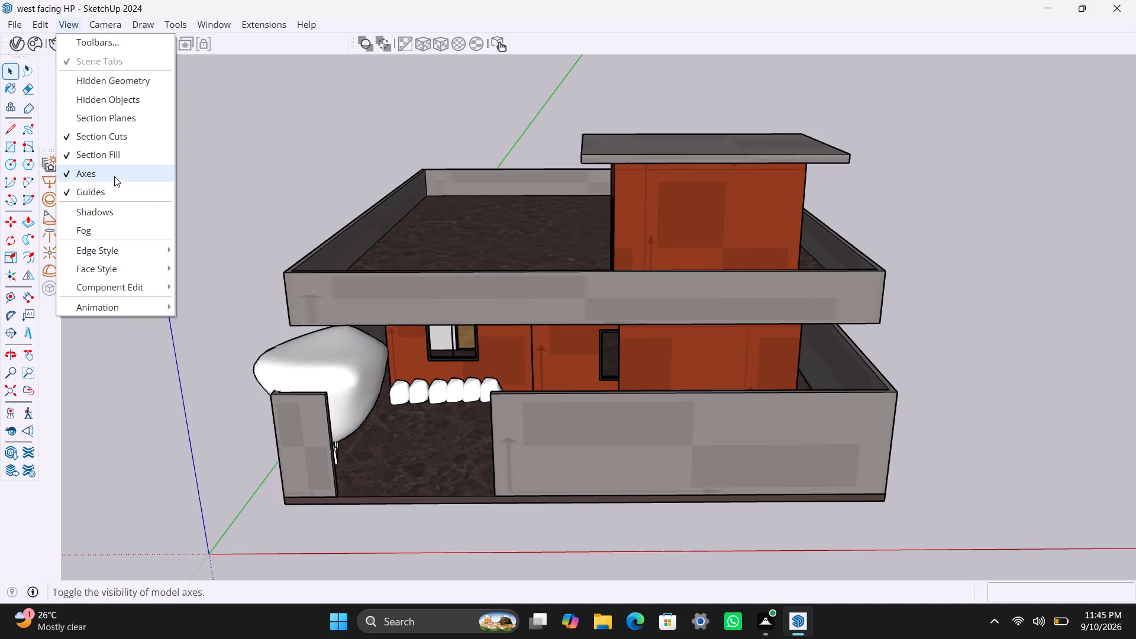
click(114, 181)
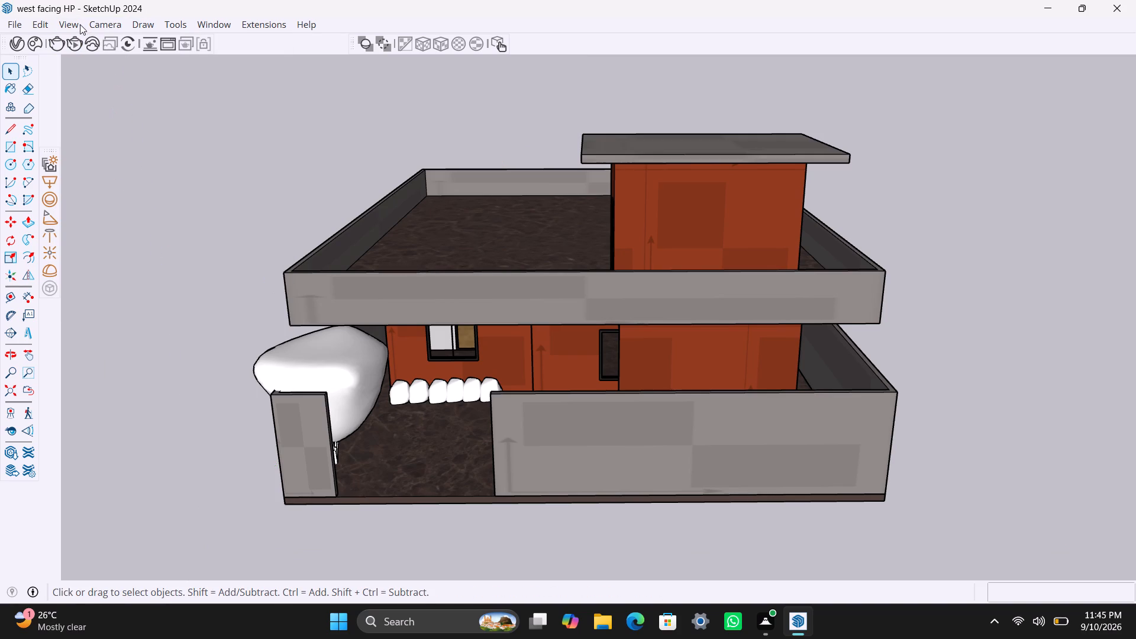
Switch the camera to two-point perspective and frame the whole front of the house.
click(104, 27)
click(135, 130)
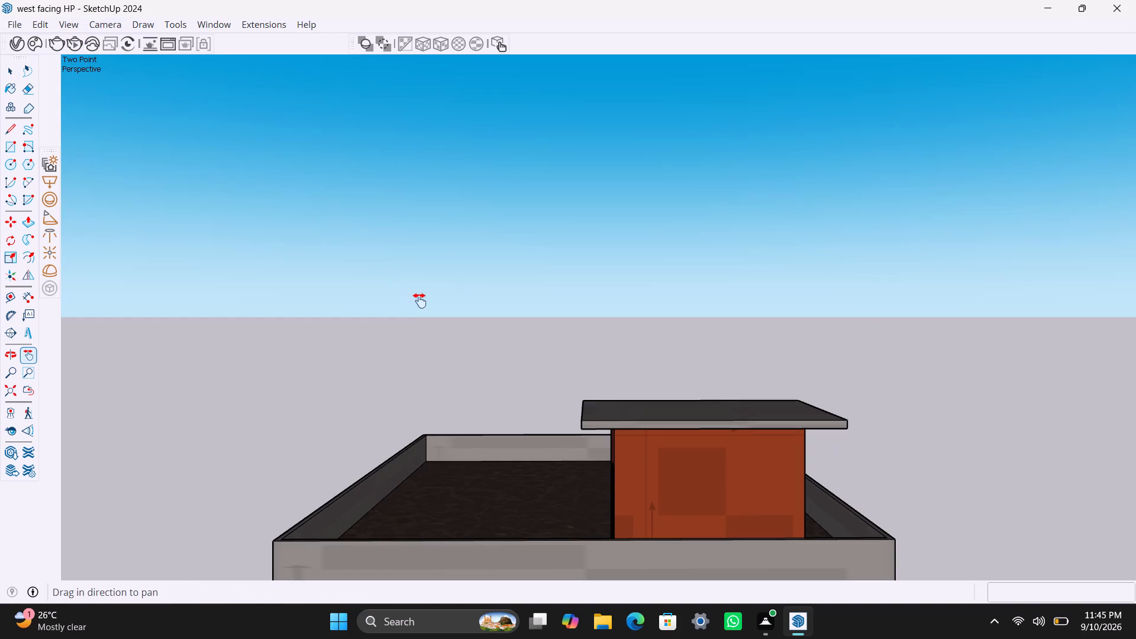
shift+middle_drag(524, 495, 546, 291)
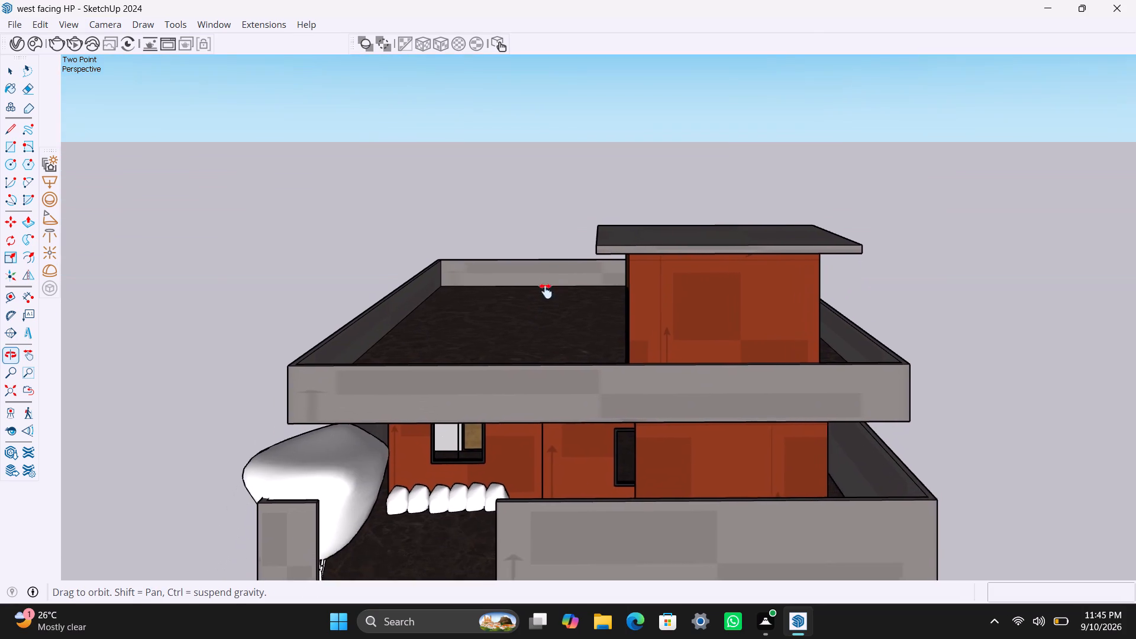
shift+middle_drag(546, 291, 561, 213)
scroll(591, 335, up, 1)
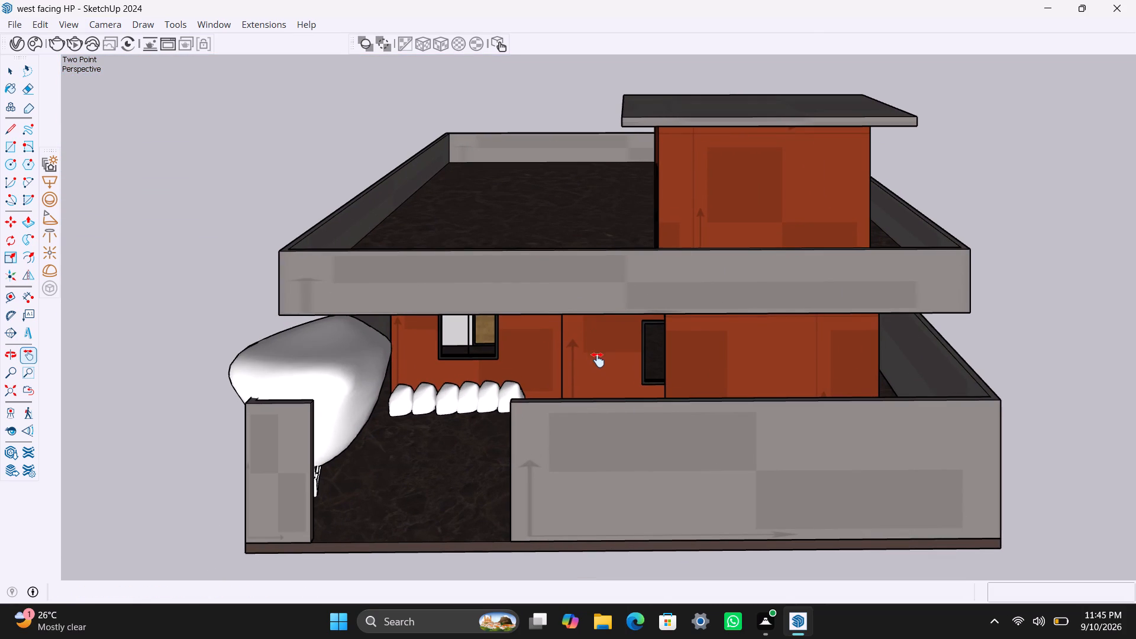
Apply V-Ray's fitted tri-planar texture projection to the ground-floor wall group and to the roof parapet group.
key(space)
click(595, 360)
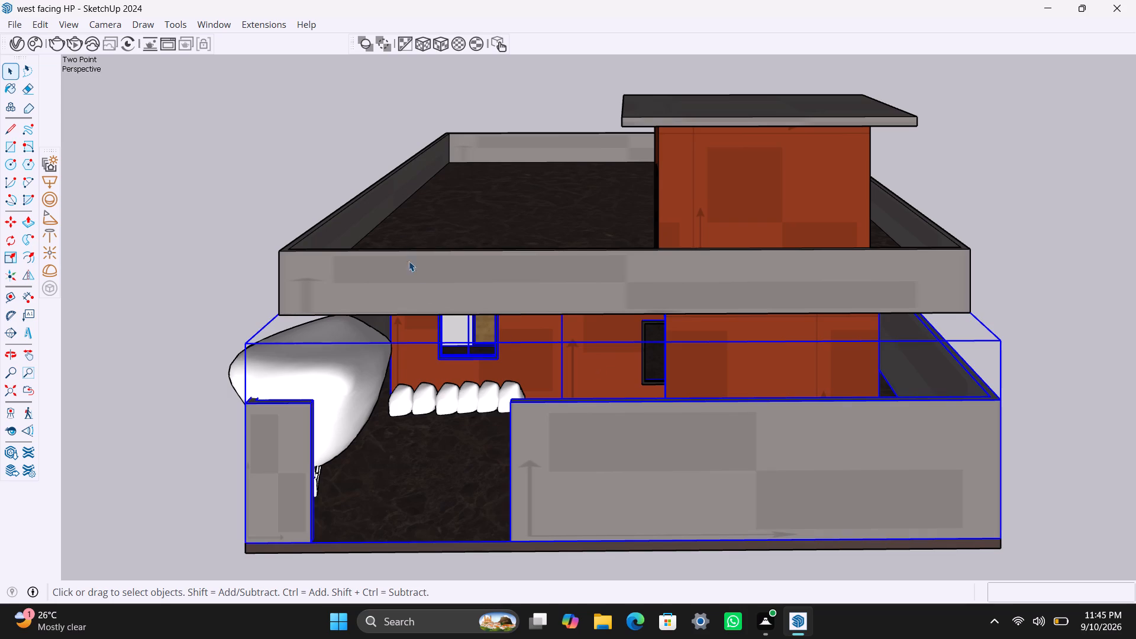
click(448, 44)
click(258, 192)
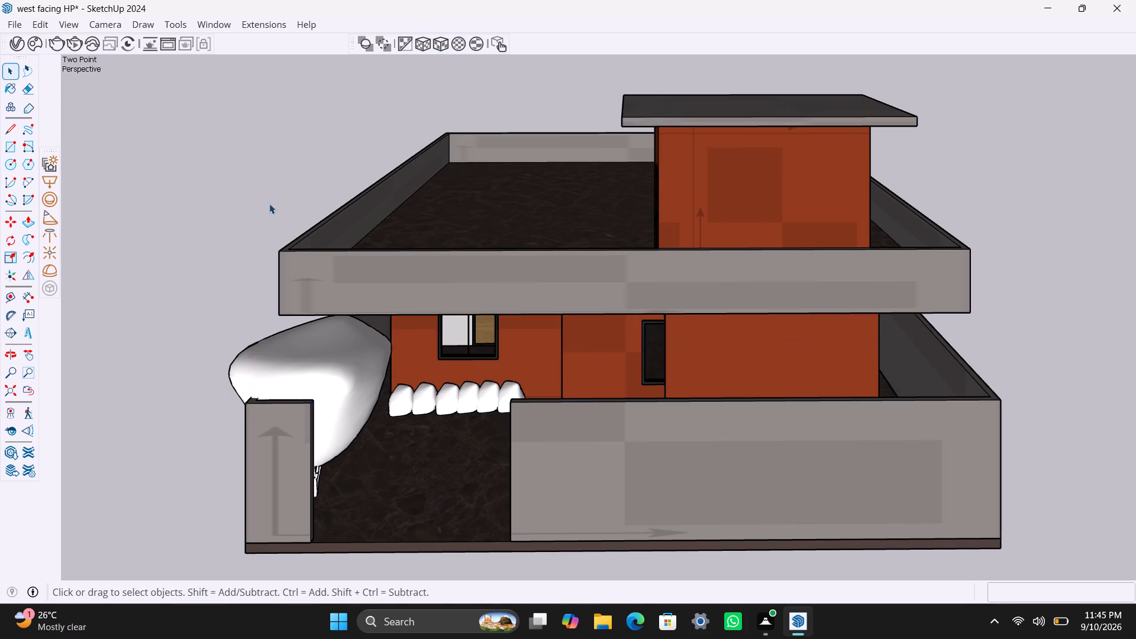
key(space)
click(625, 205)
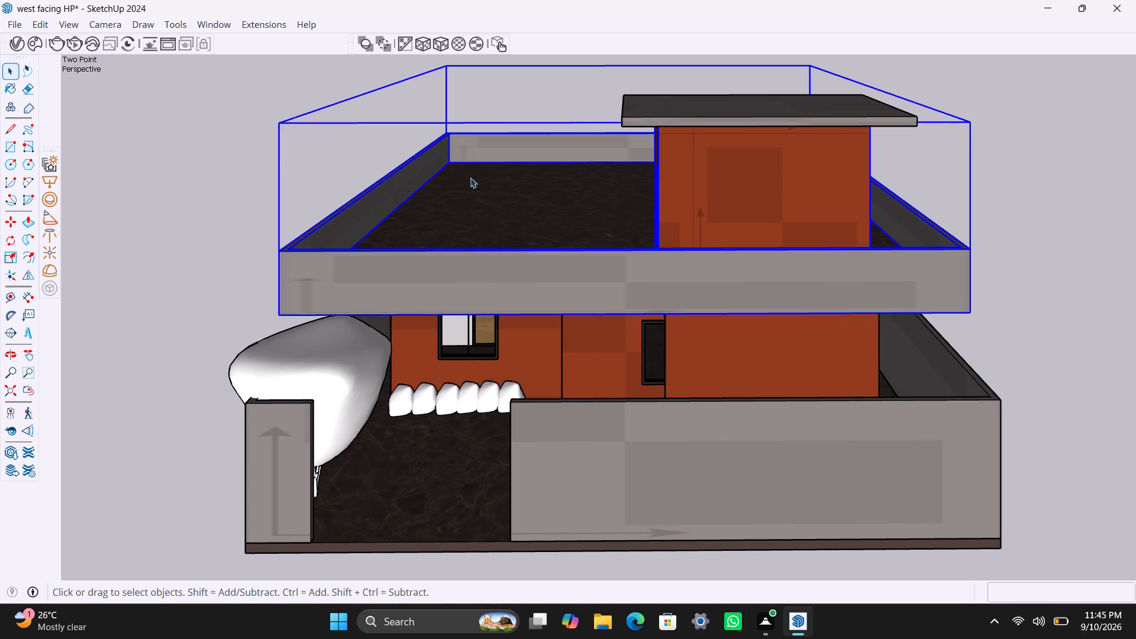
click(439, 41)
key(space)
click(268, 153)
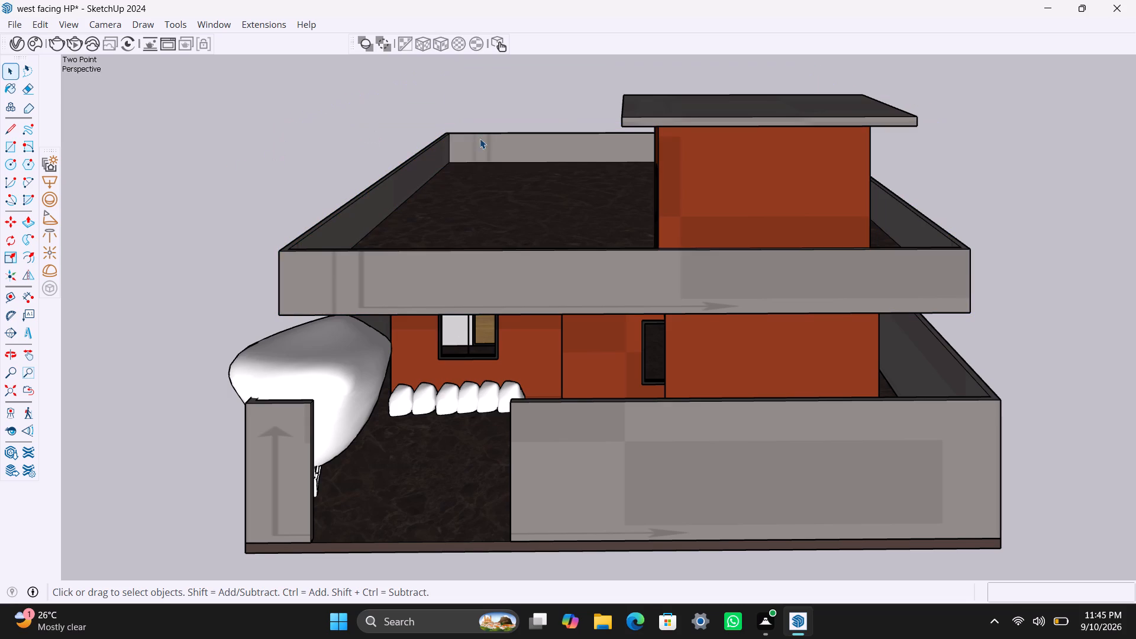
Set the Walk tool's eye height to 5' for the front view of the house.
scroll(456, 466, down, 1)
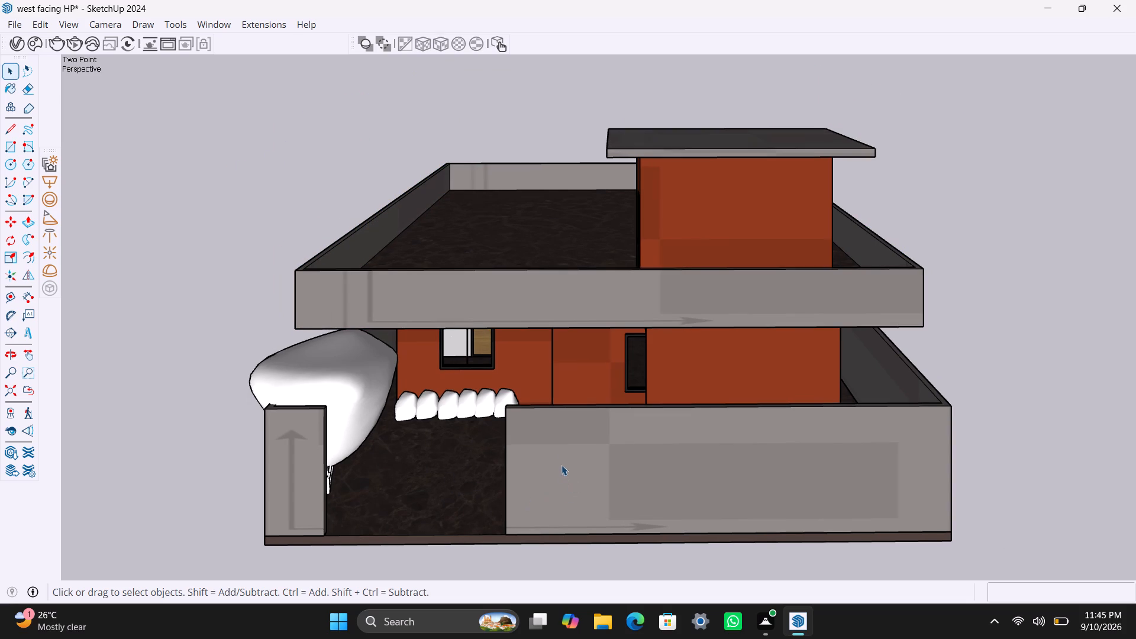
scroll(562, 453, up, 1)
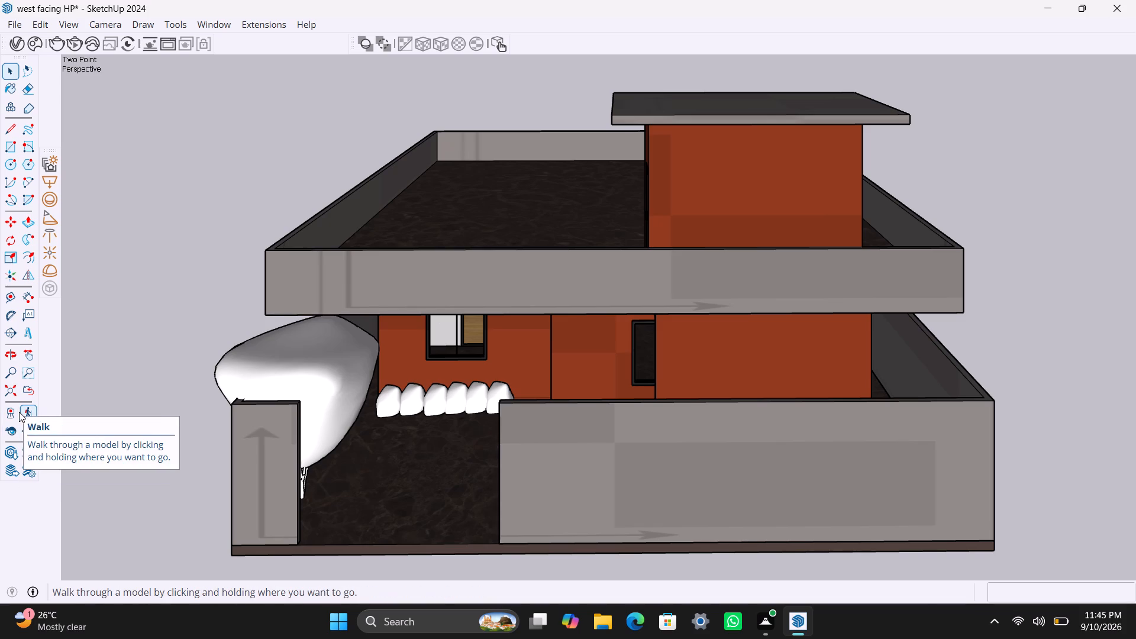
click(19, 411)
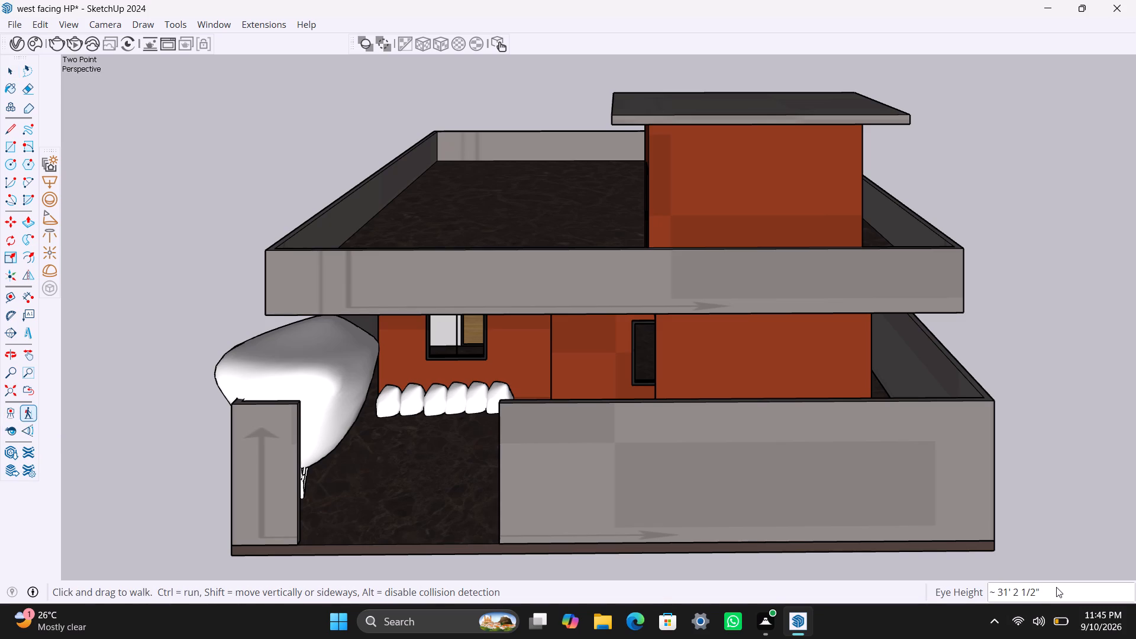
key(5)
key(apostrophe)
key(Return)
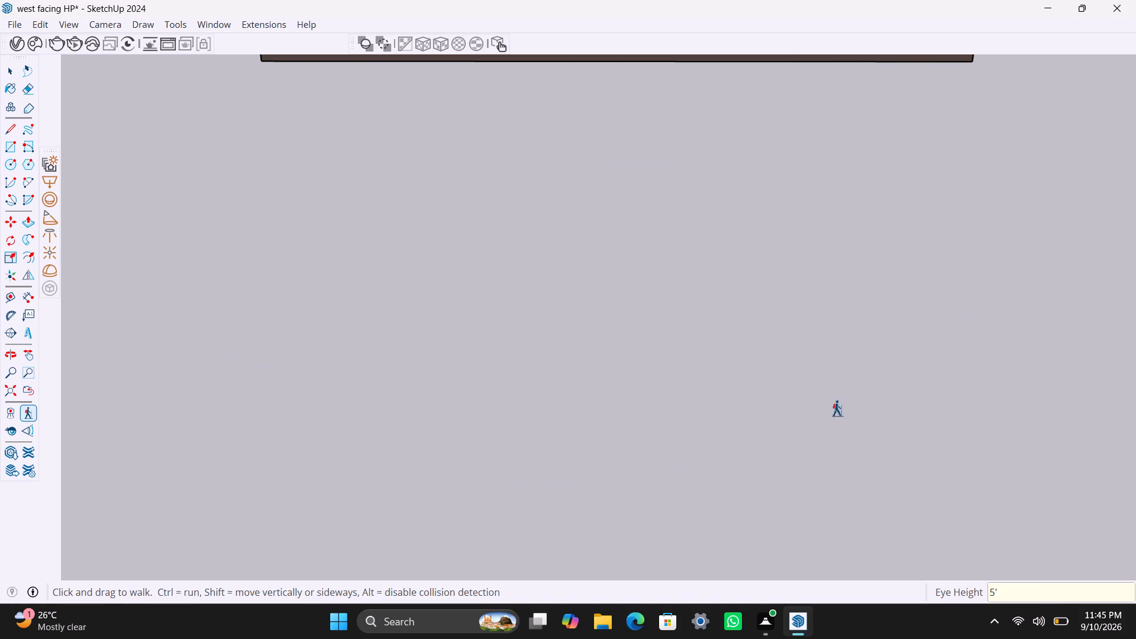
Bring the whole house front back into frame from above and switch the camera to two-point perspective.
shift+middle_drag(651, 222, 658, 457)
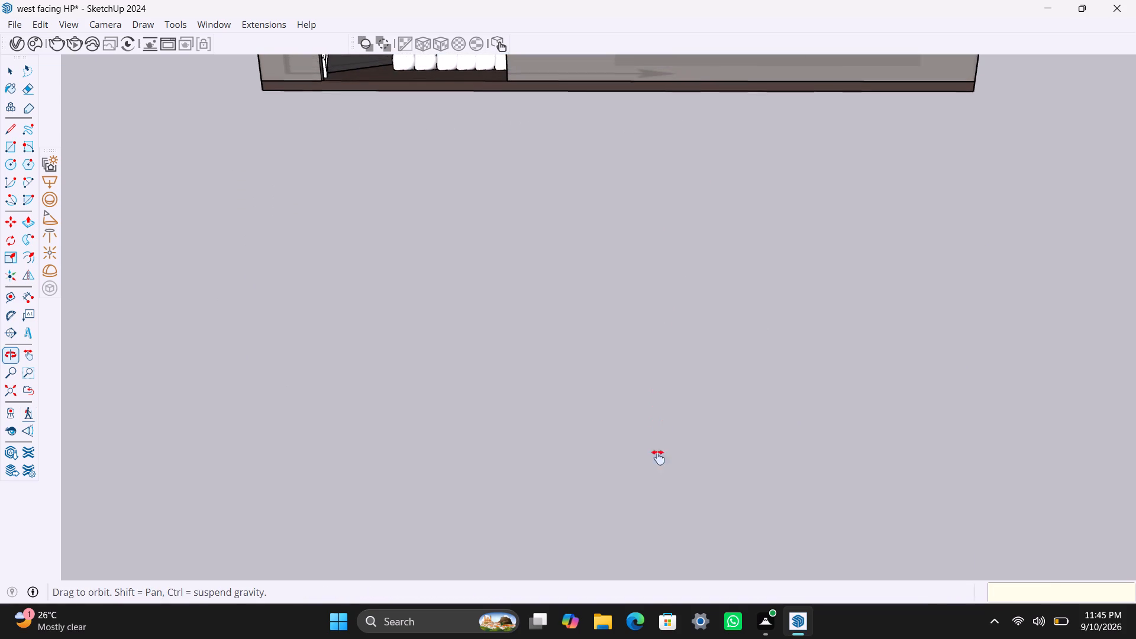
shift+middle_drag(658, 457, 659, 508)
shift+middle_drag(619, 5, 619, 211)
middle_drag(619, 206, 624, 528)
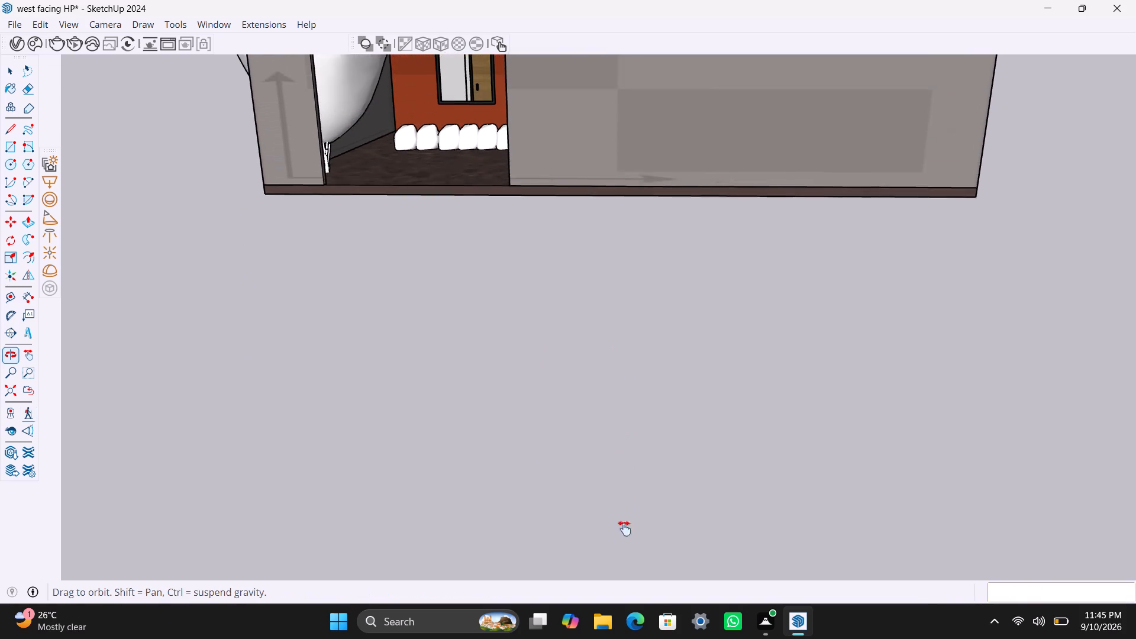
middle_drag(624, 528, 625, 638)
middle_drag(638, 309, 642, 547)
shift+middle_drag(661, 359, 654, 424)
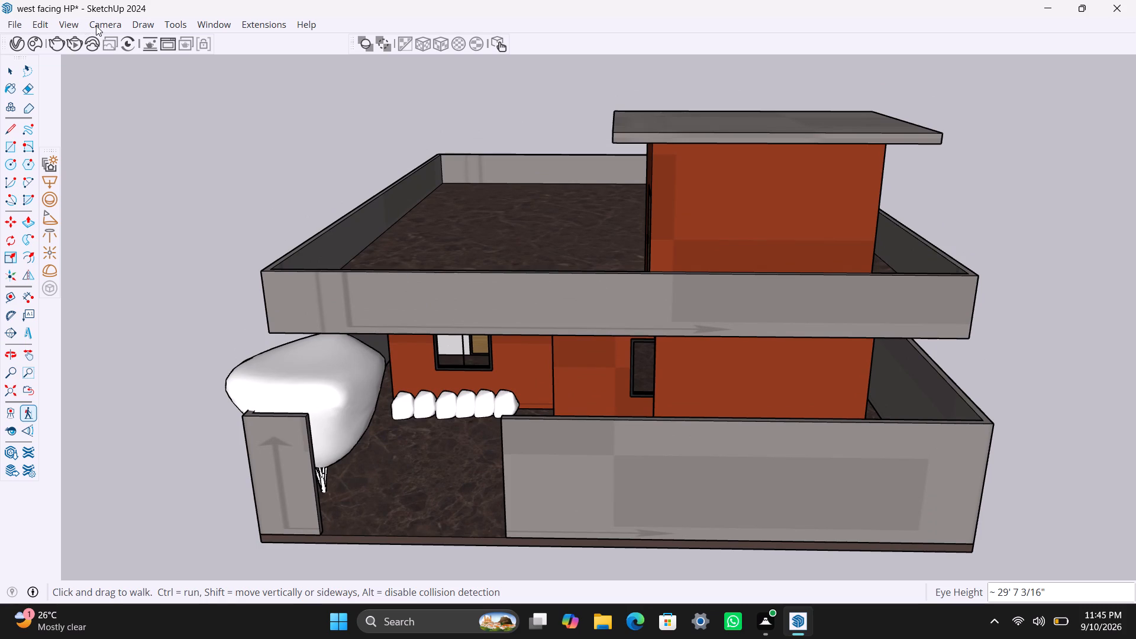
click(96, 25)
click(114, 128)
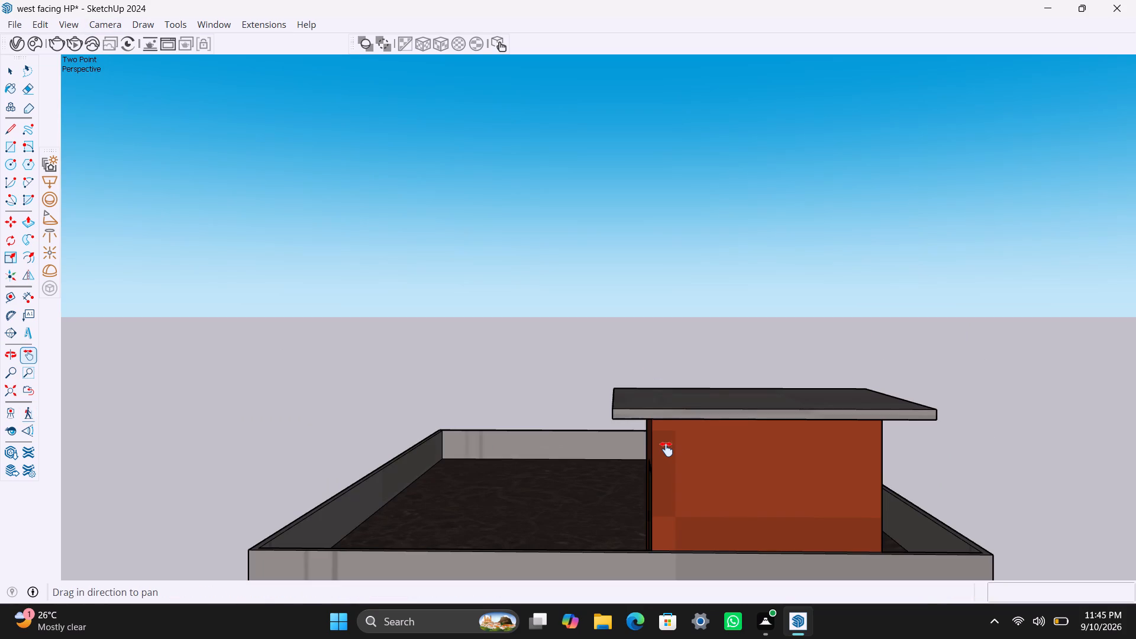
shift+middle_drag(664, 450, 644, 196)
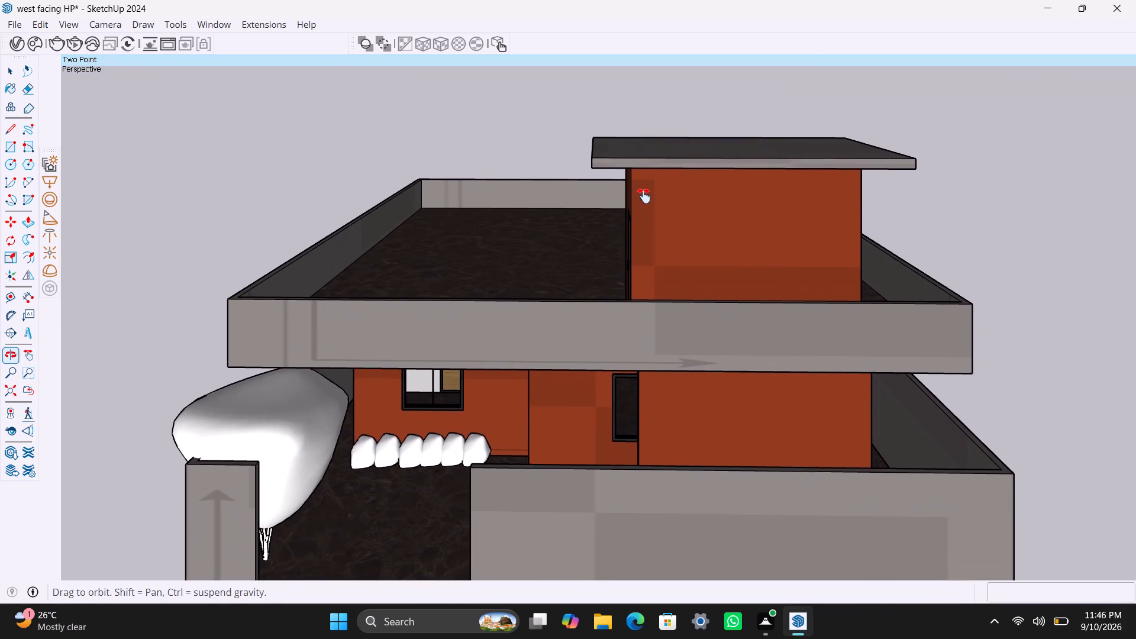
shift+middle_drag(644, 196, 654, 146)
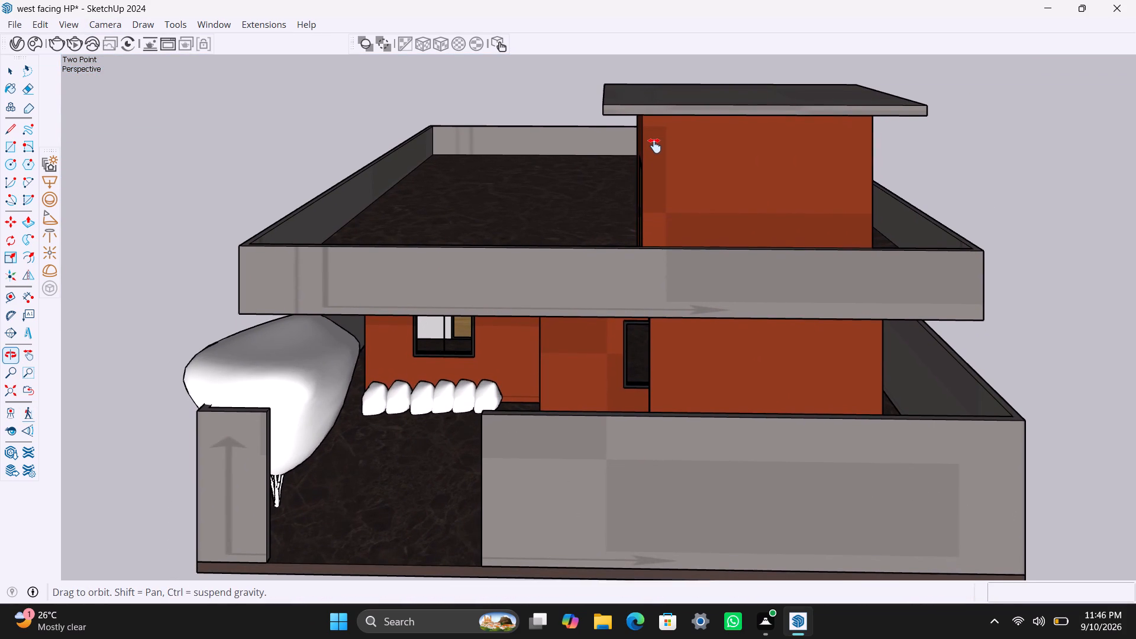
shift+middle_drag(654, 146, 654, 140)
Lower the camera to a nearly level view of the house front, with the horizon behind the roof parapet.
middle_click(644, 308)
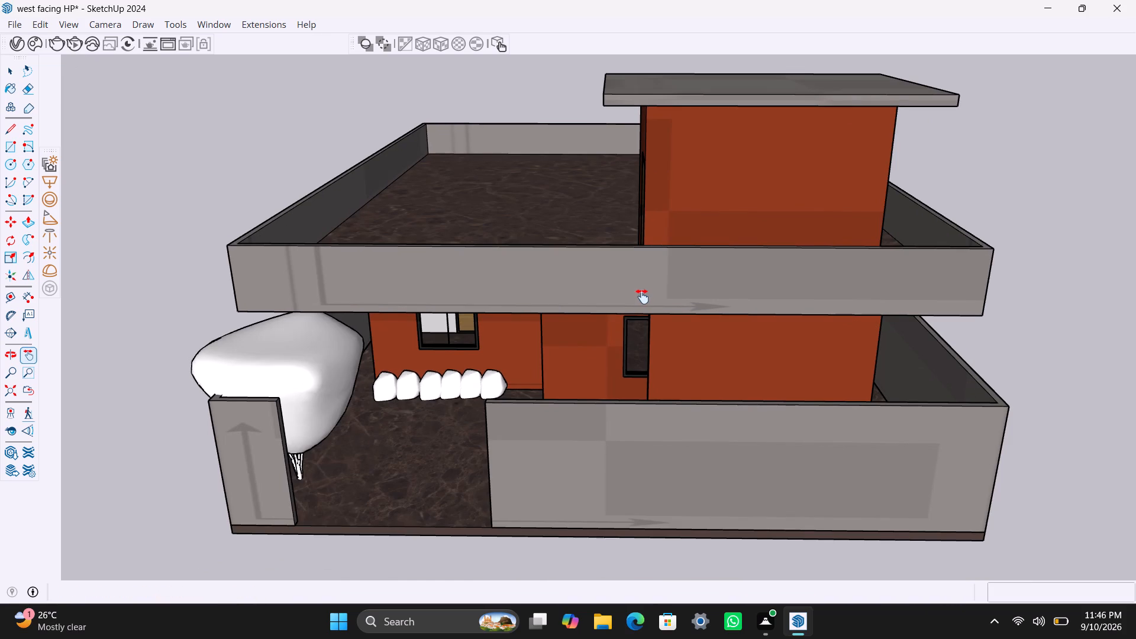
middle_drag(641, 299, 646, 230)
scroll(646, 228, up, 1)
middle_drag(646, 230, 645, 224)
scroll(648, 227, down, 2)
shift+middle_drag(633, 252, 632, 298)
scroll(629, 301, up, 1)
middle_drag(629, 301, 629, 277)
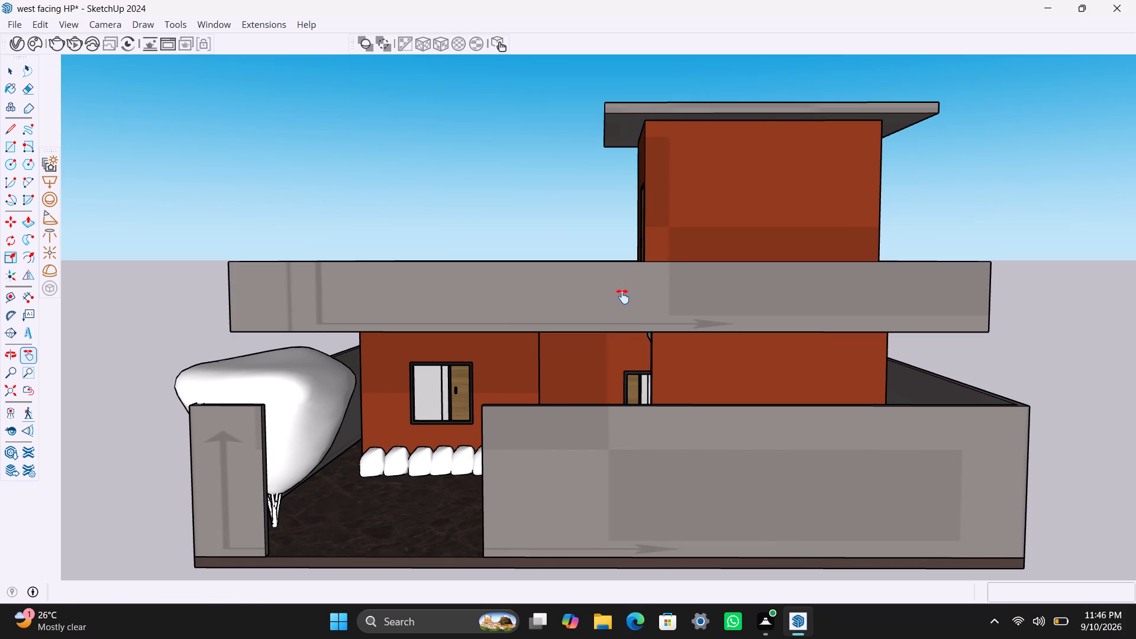
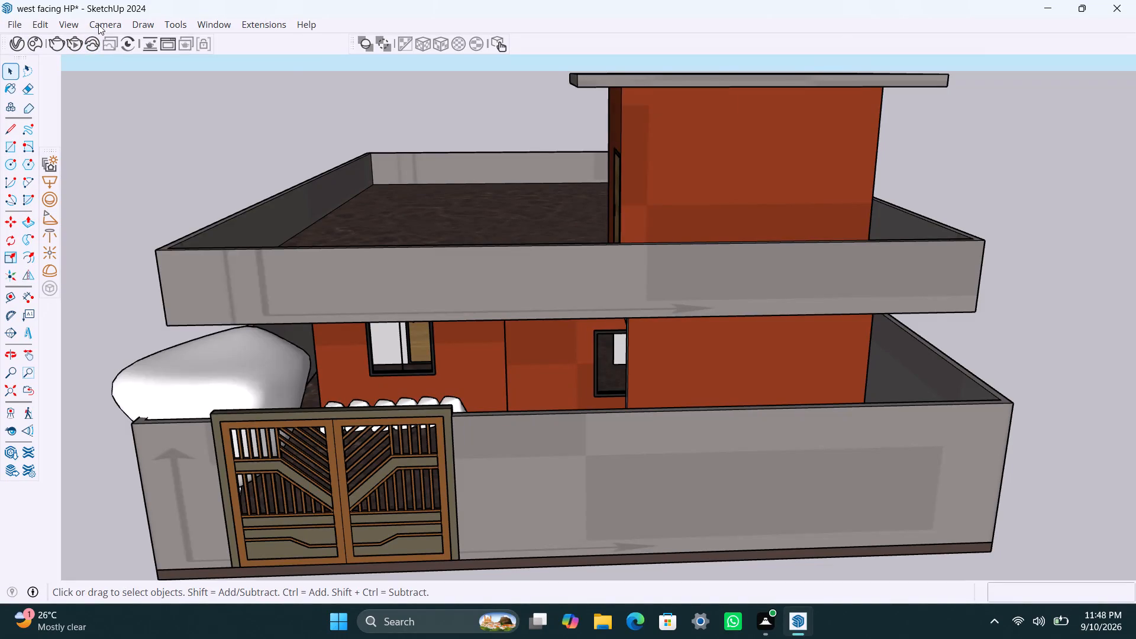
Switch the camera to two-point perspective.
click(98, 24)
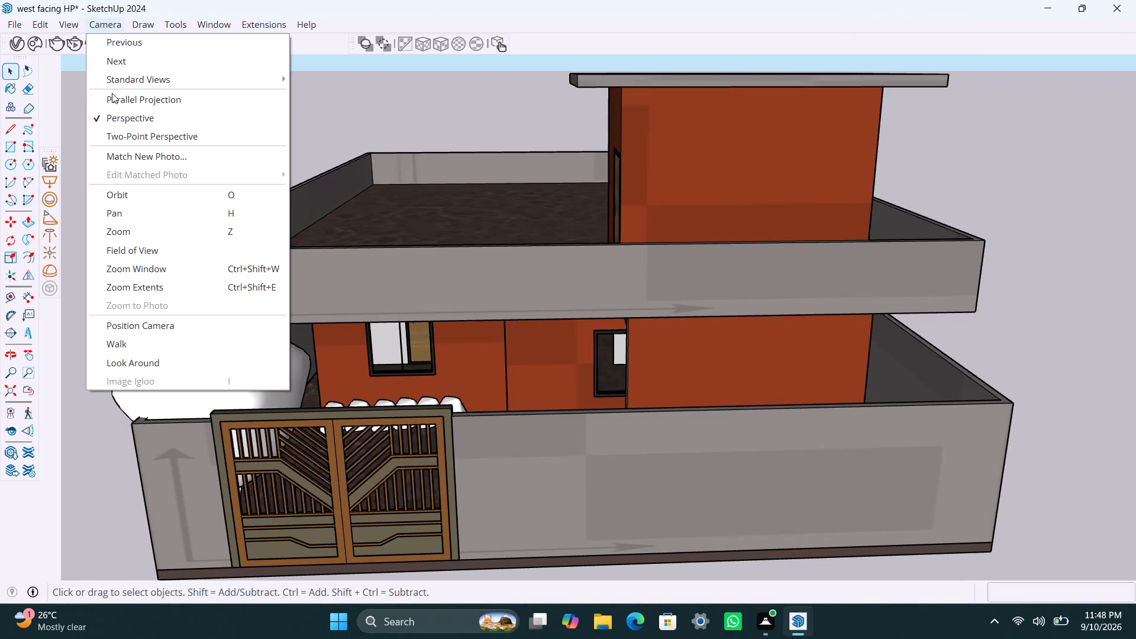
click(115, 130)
Frame a near-frontal view of the whole house, from the compound wall and gate up to the rooftop room's slab.
shift+middle_drag(543, 475, 539, 454)
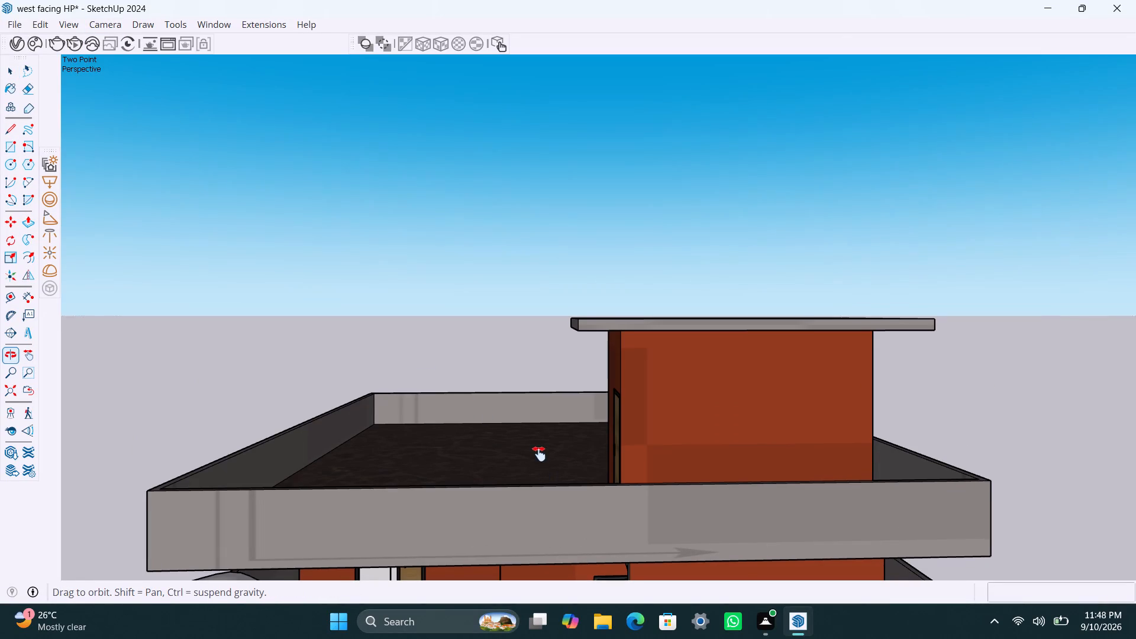
shift+middle_drag(539, 454, 558, 224)
scroll(573, 307, down, 1)
middle_drag(621, 386, 586, 353)
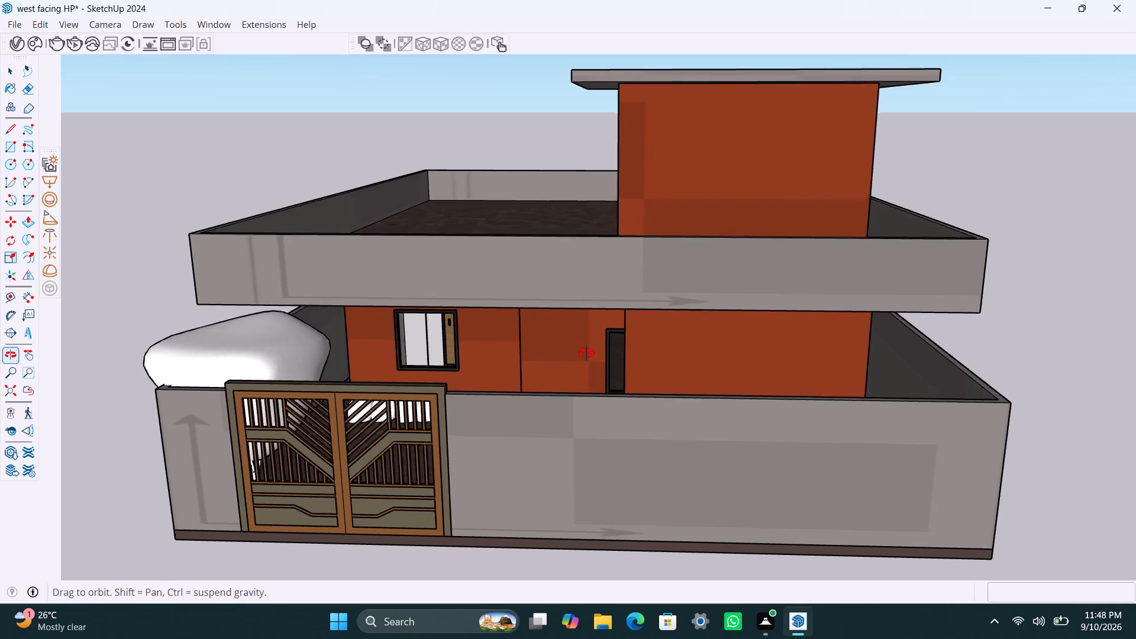
middle_drag(586, 353, 586, 353)
scroll(588, 347, down, 1)
middle_drag(570, 328, 576, 298)
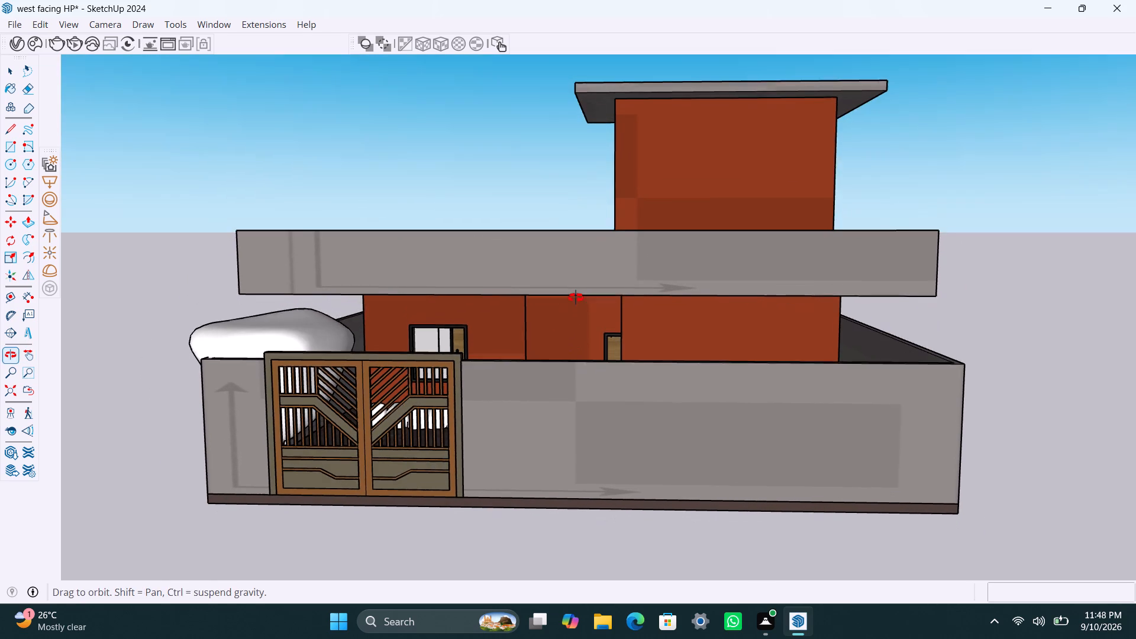
middle_drag(576, 298, 576, 295)
shift+middle_drag(577, 296, 585, 351)
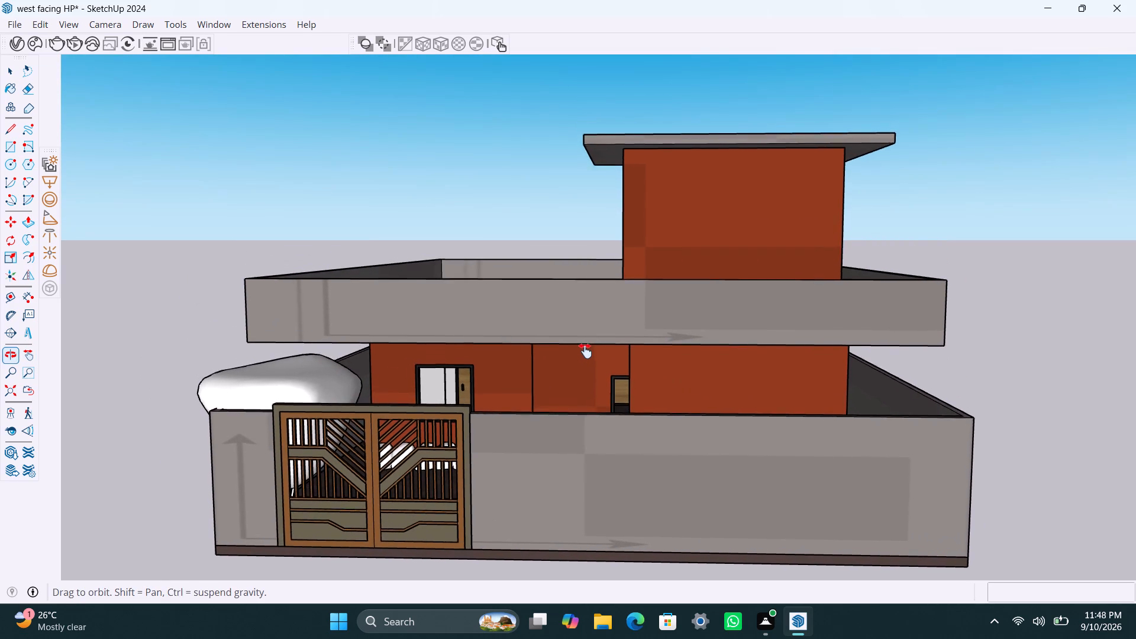
shift+middle_drag(585, 351, 585, 351)
scroll(594, 399, up, 1)
middle_drag(604, 409, 608, 410)
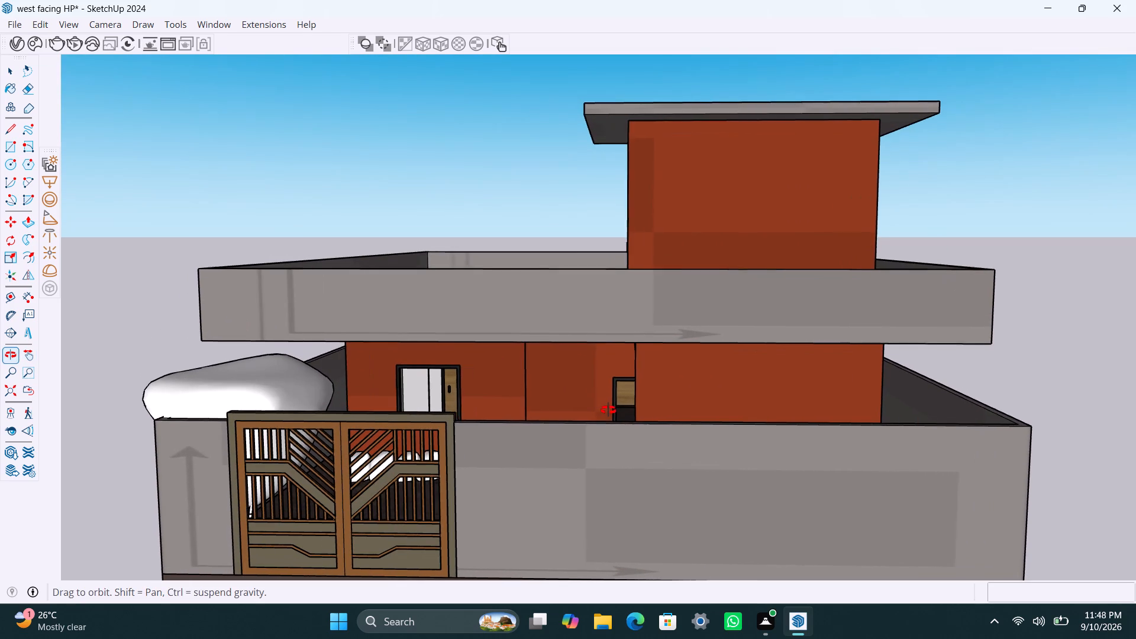
middle_drag(608, 410, 610, 411)
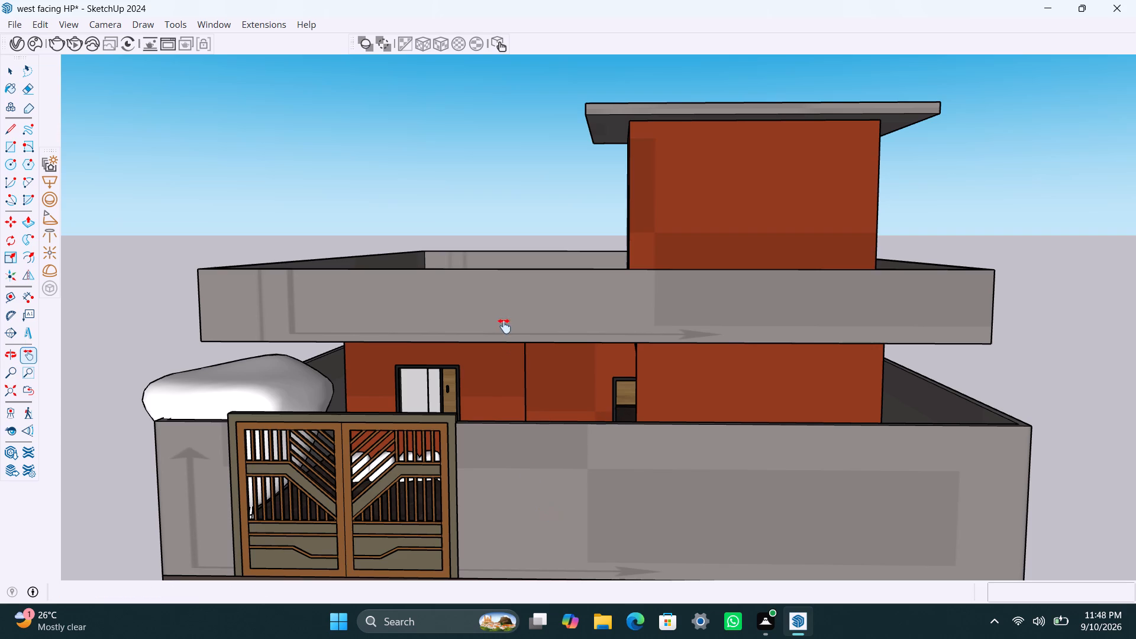
scroll(532, 377, down, 1)
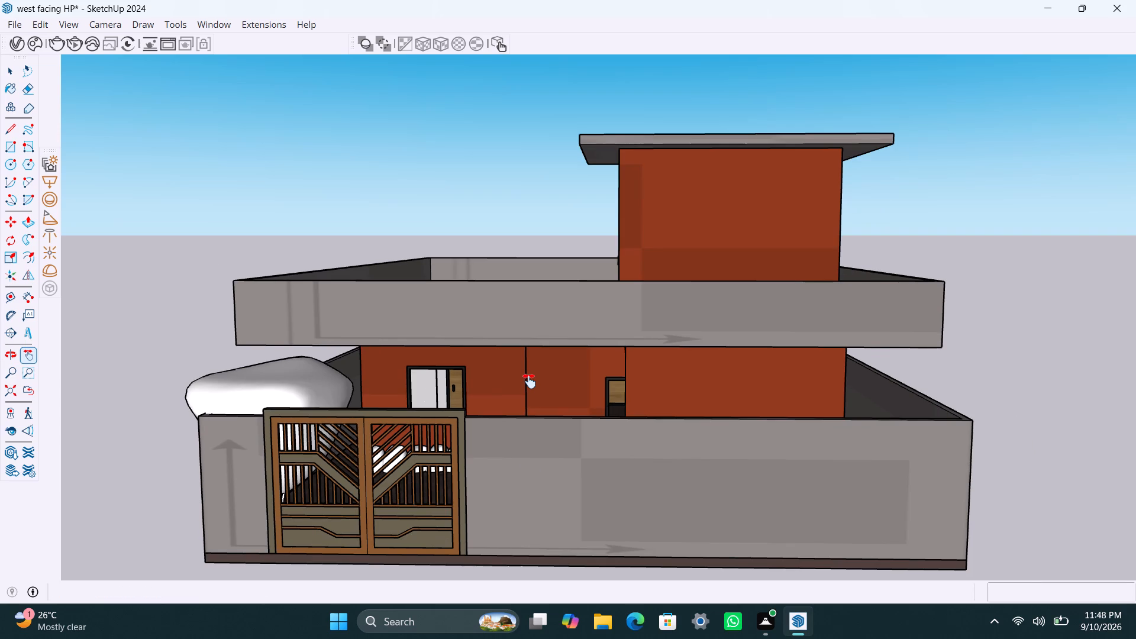
scroll(529, 381, up, 1)
scroll(530, 389, down, 1)
middle_drag(527, 419, 530, 419)
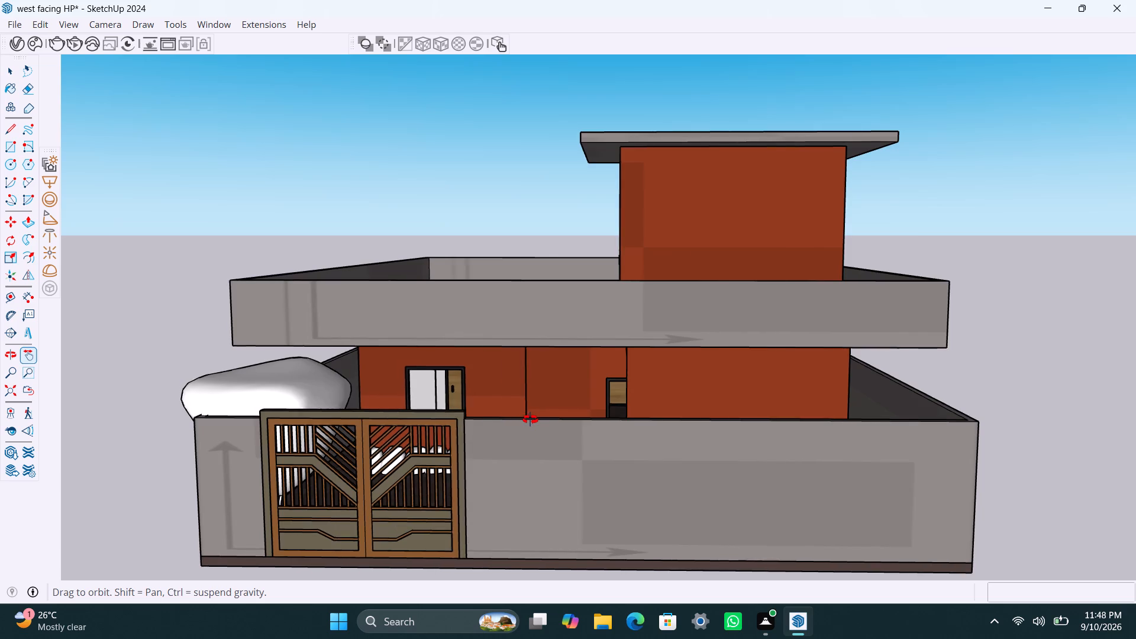
middle_drag(530, 419, 535, 421)
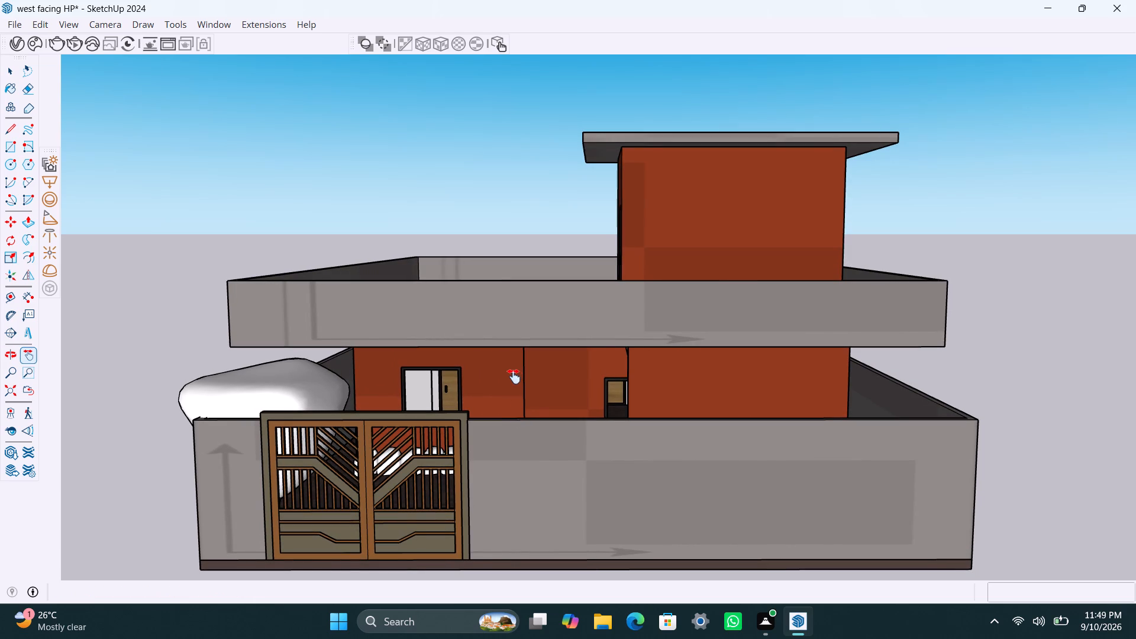
middle_click(528, 408)
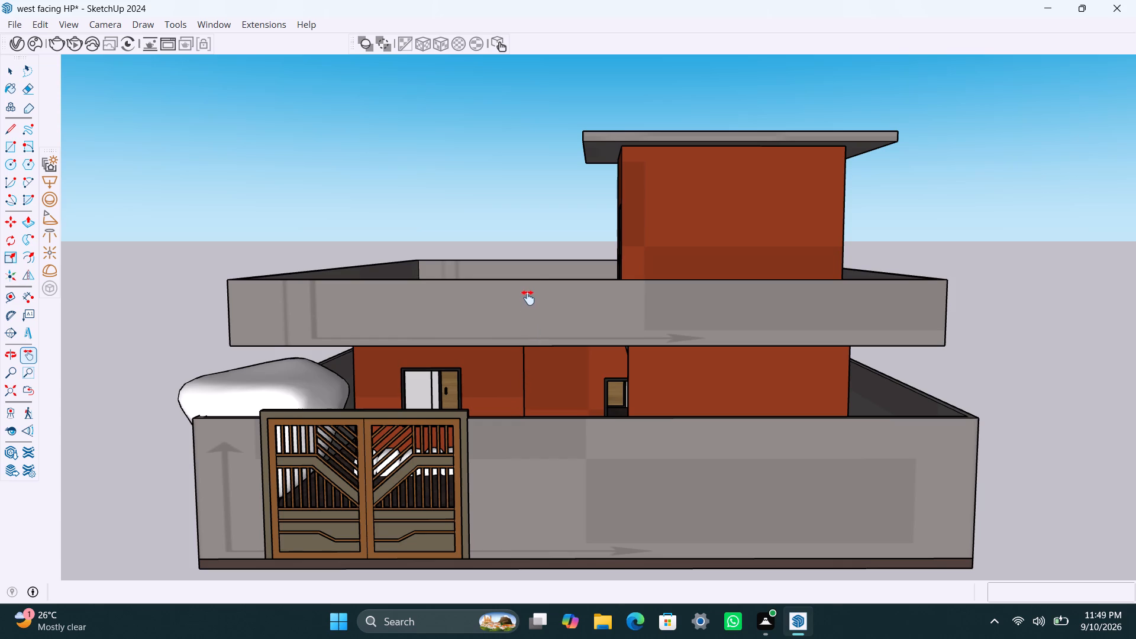
middle_click(533, 275)
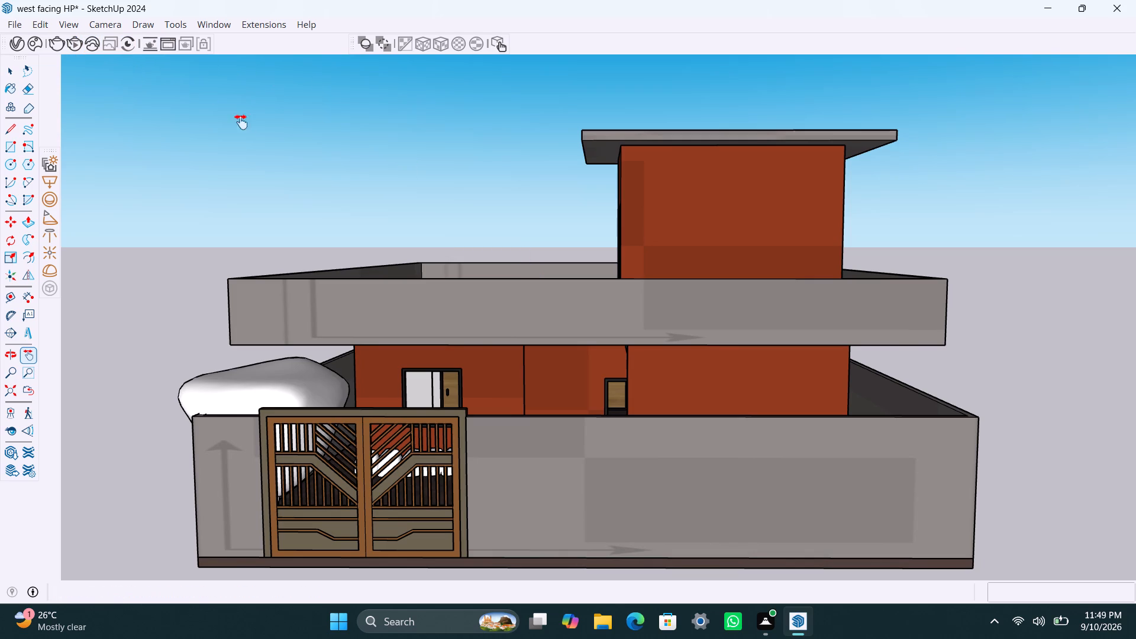
Set Update Effects to Rapid in the V-Ray render settings.
click(20, 38)
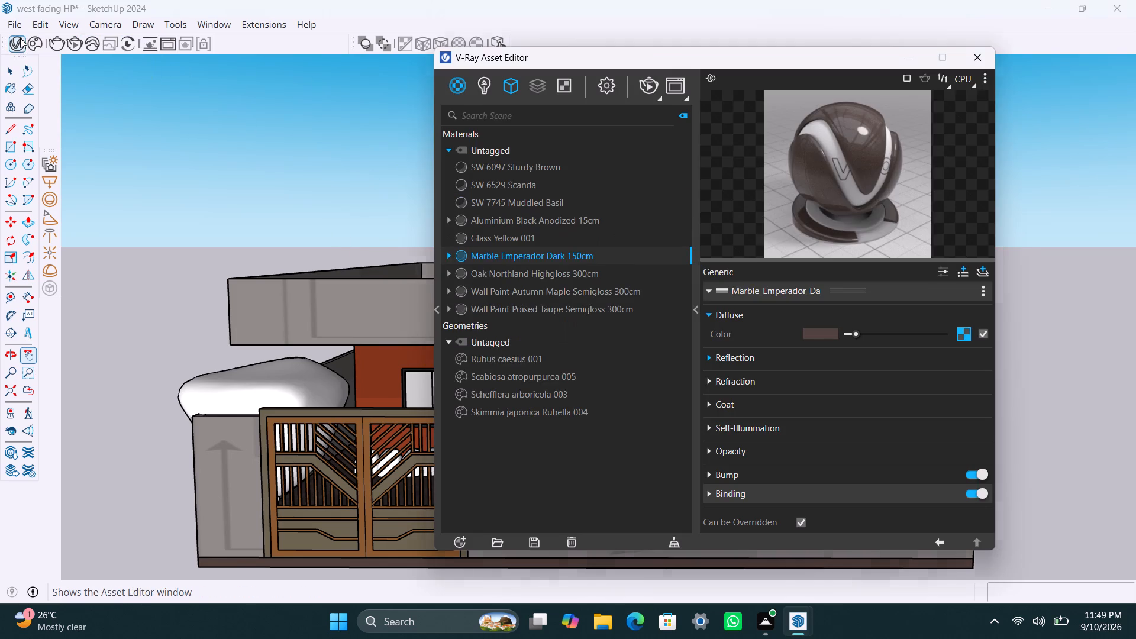
click(609, 86)
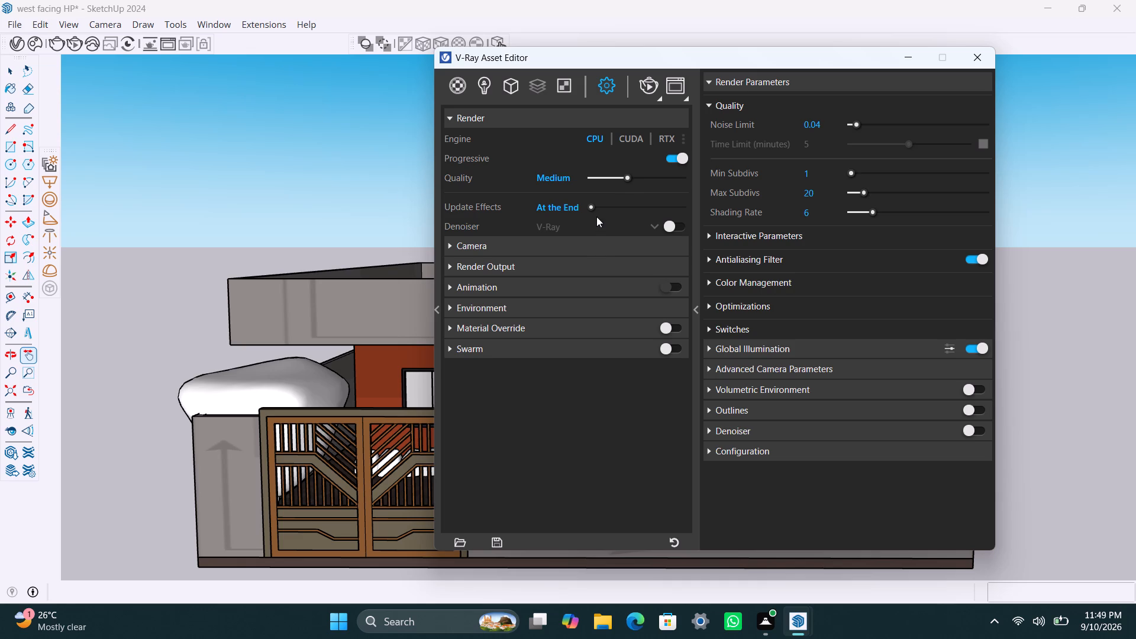
drag(592, 206, 687, 206)
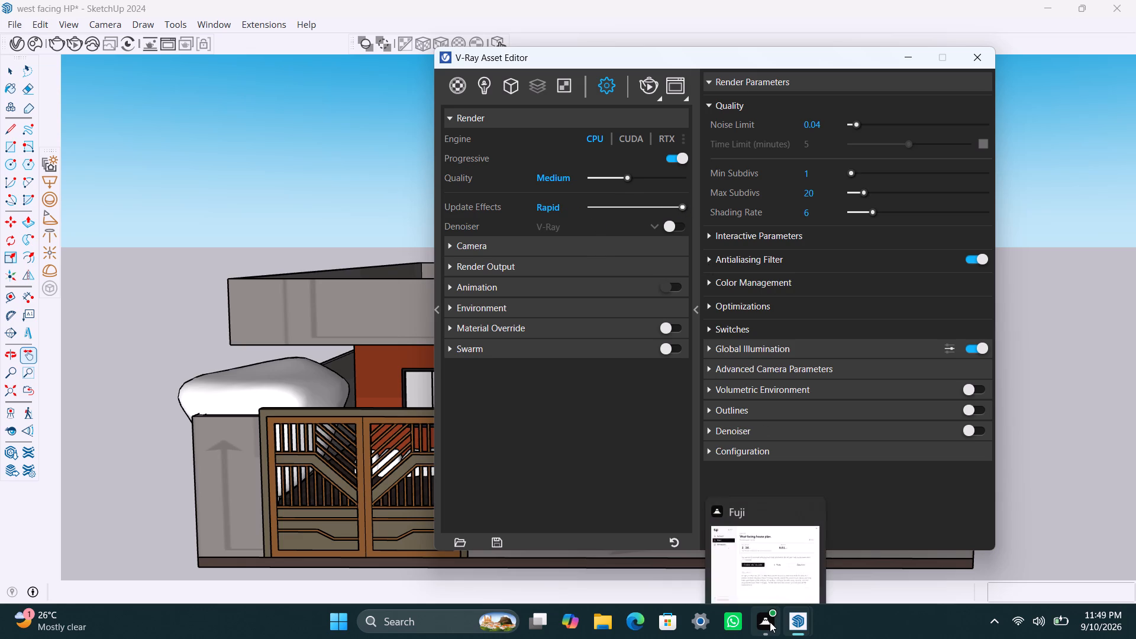
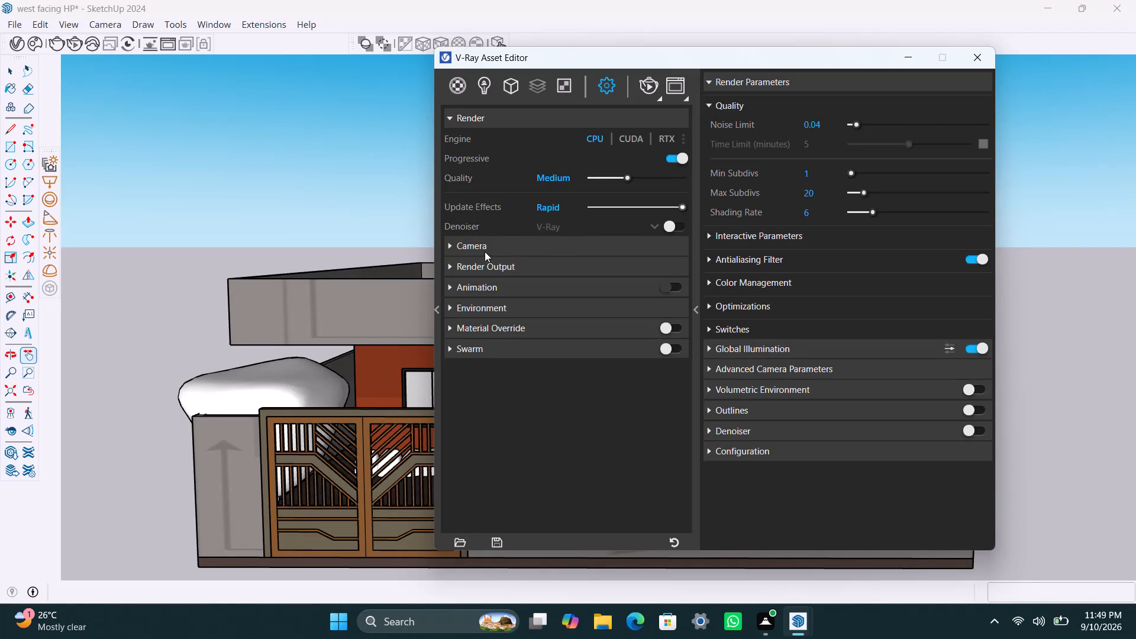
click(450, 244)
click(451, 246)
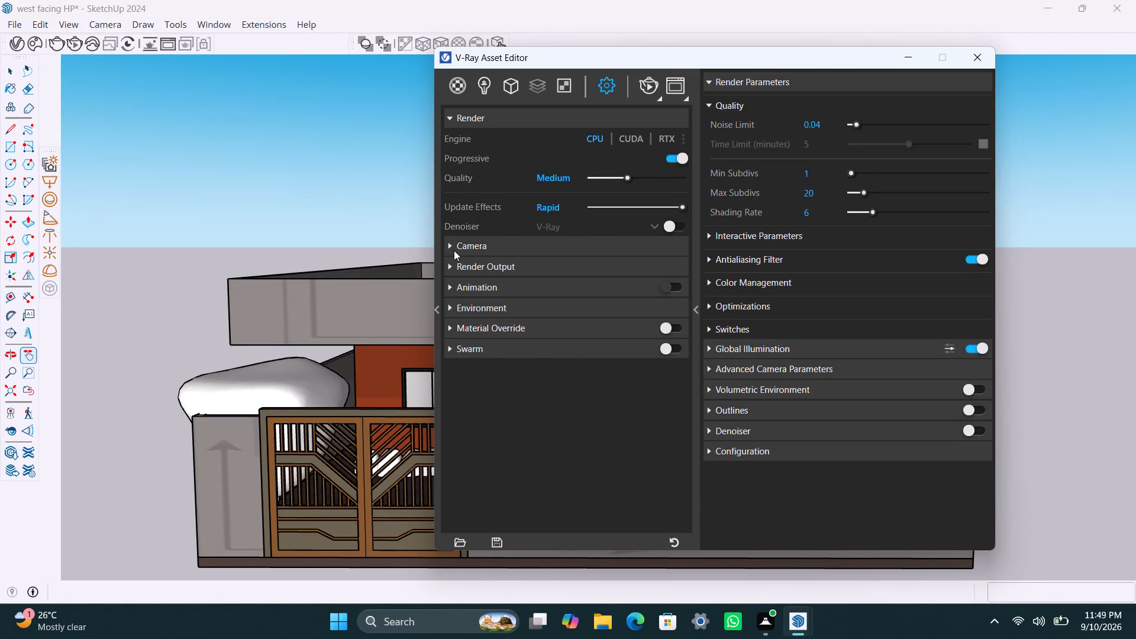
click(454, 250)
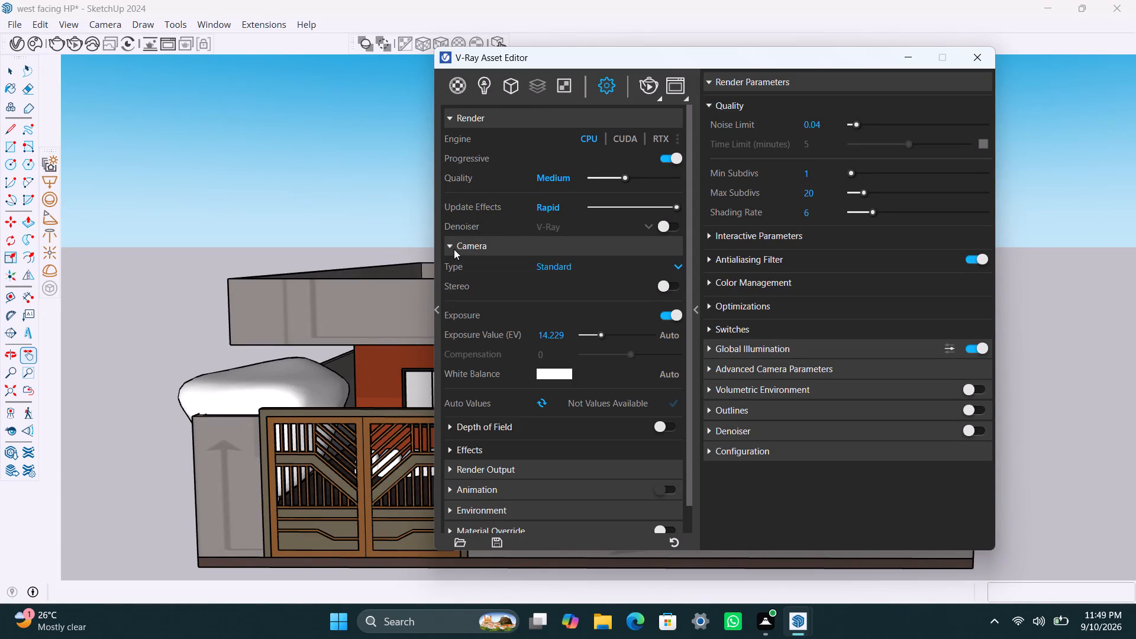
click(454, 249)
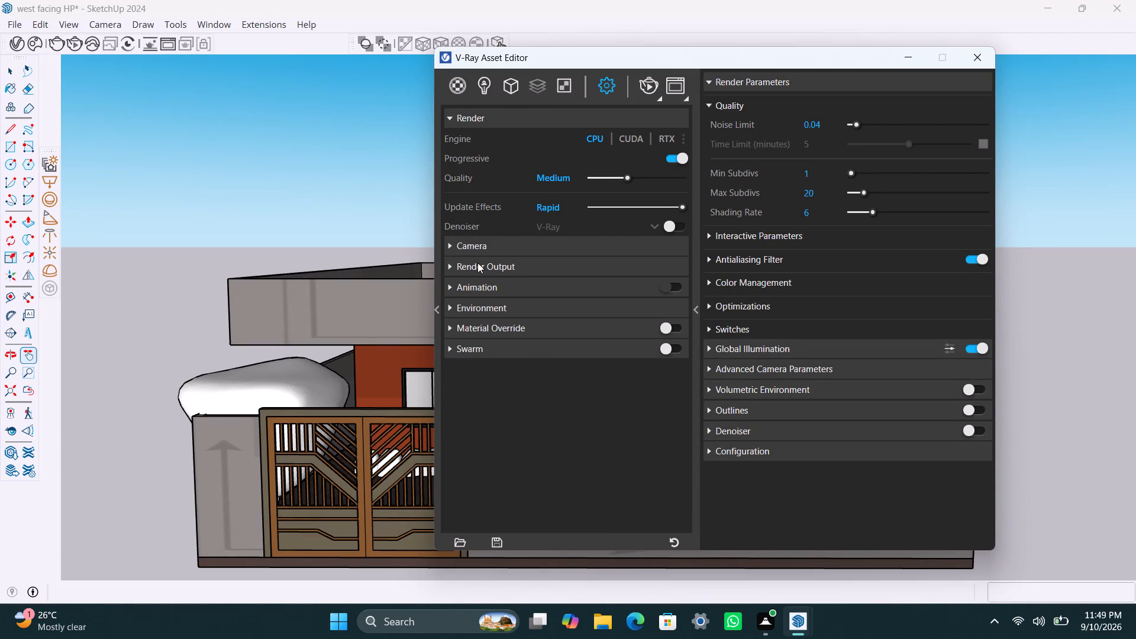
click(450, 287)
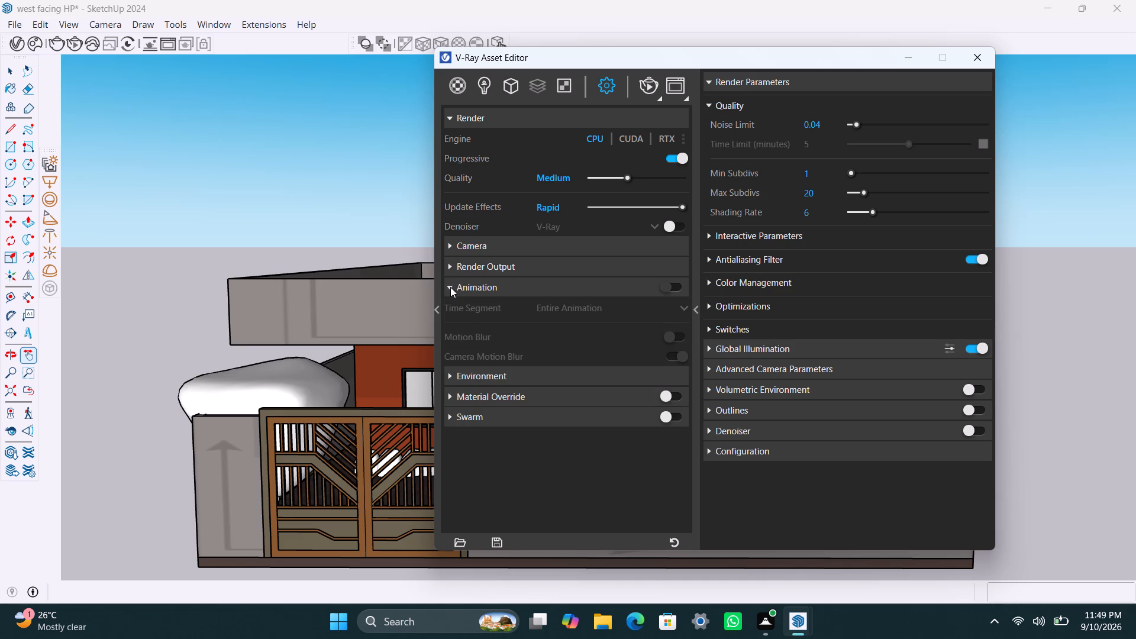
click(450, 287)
Turn on the safe frame and set the render output size to 2000 x 1125 with a Custom aspect ratio.
click(448, 267)
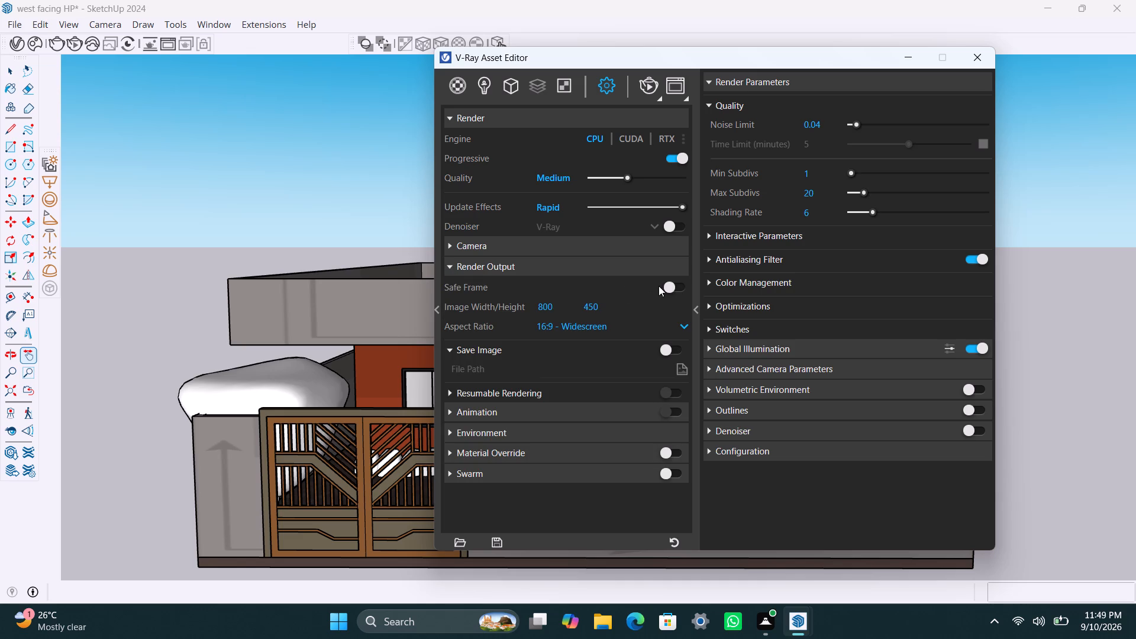
click(663, 286)
click(570, 308)
drag(570, 308, 547, 308)
key(1)
text(500)
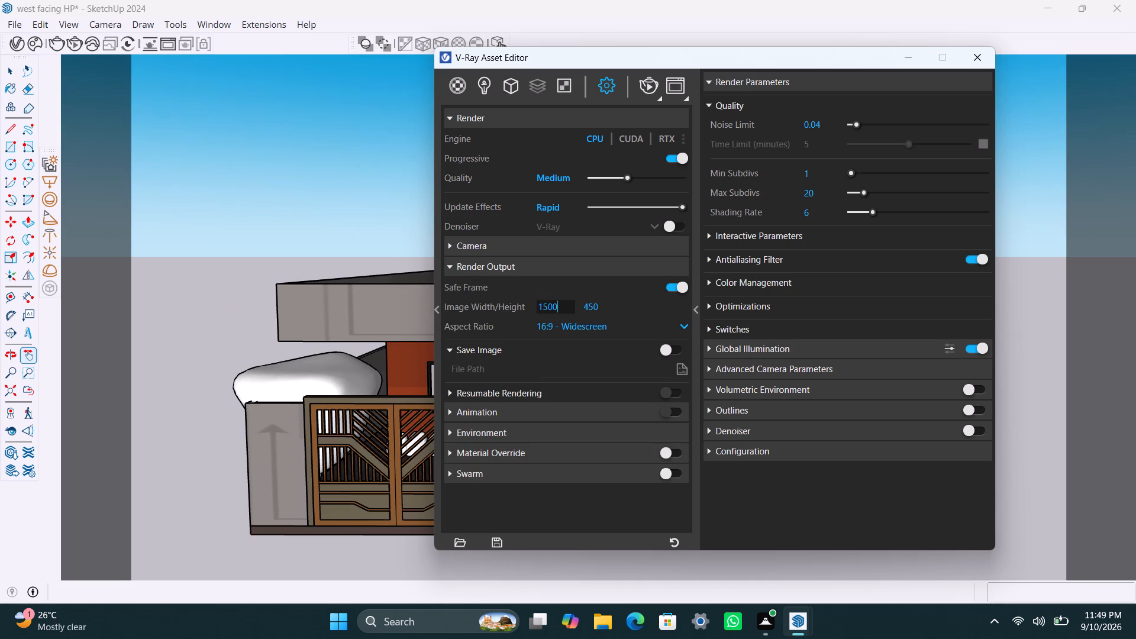
click(608, 304)
drag(609, 304, 582, 315)
text(1125)
click(614, 322)
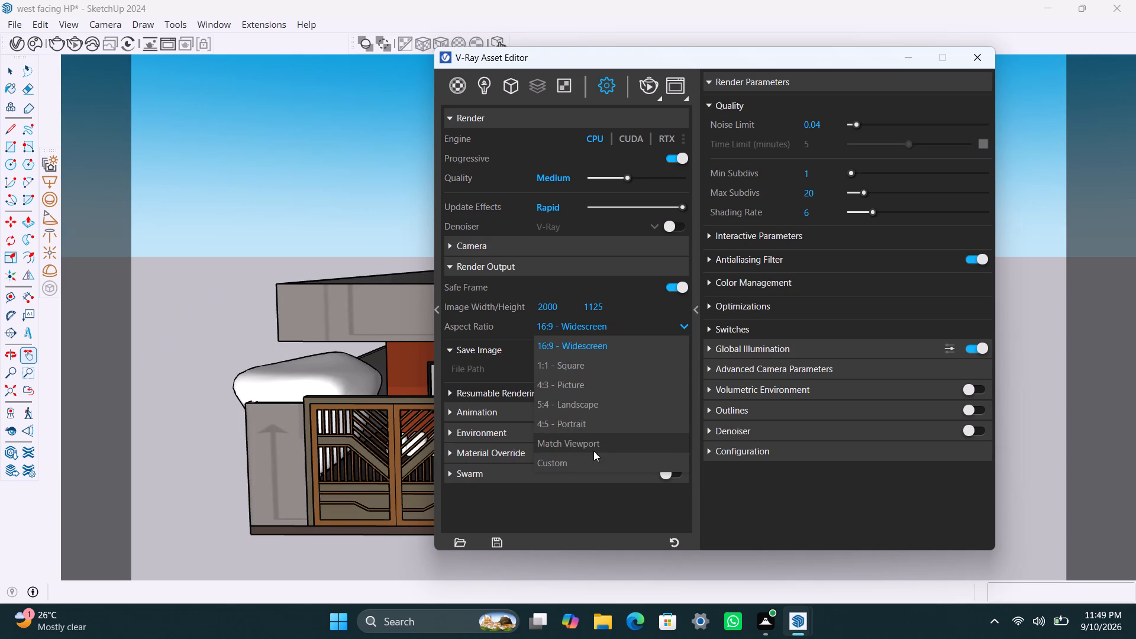
click(592, 458)
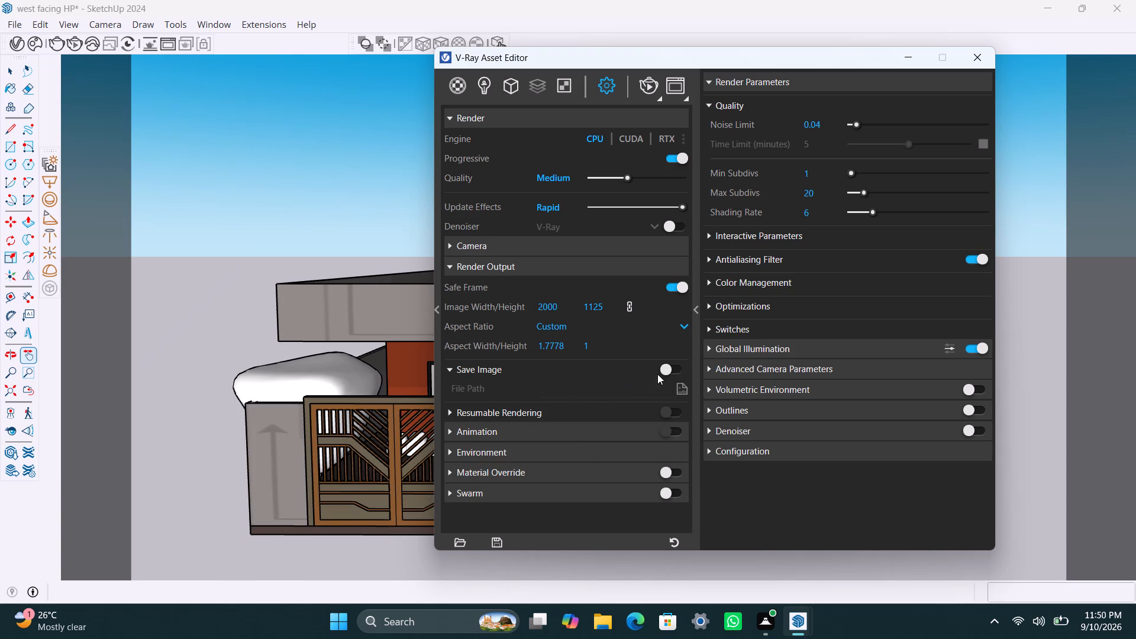
Enable automatic image saving to Documents > internship > photos as a PNG file named west facing HP.
click(665, 370)
click(680, 385)
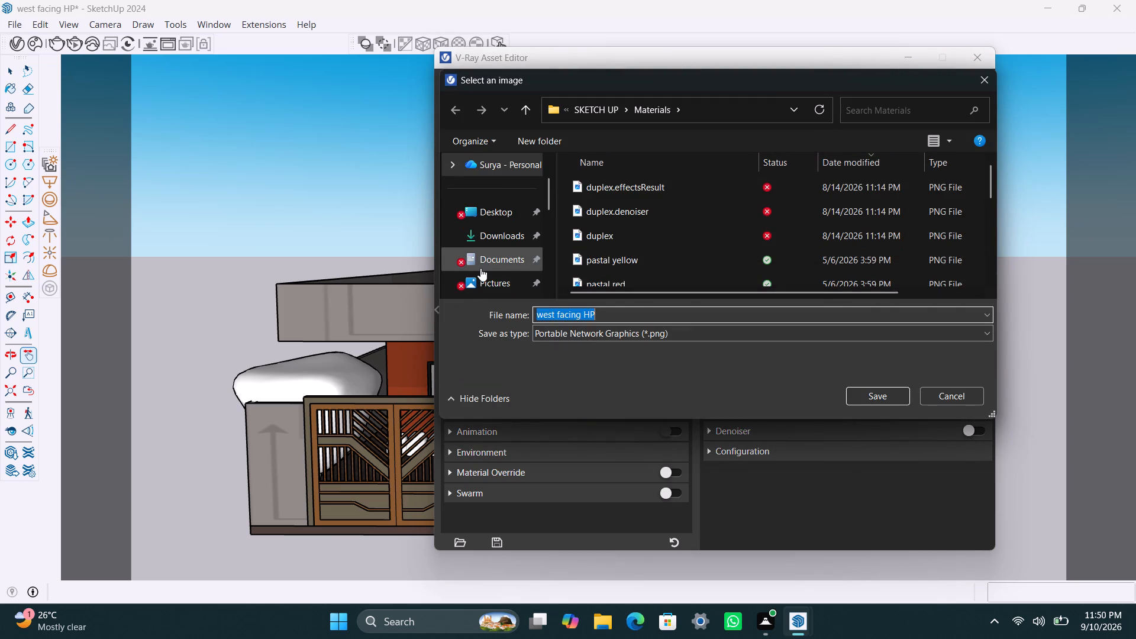
double_click(480, 268)
double_click(591, 254)
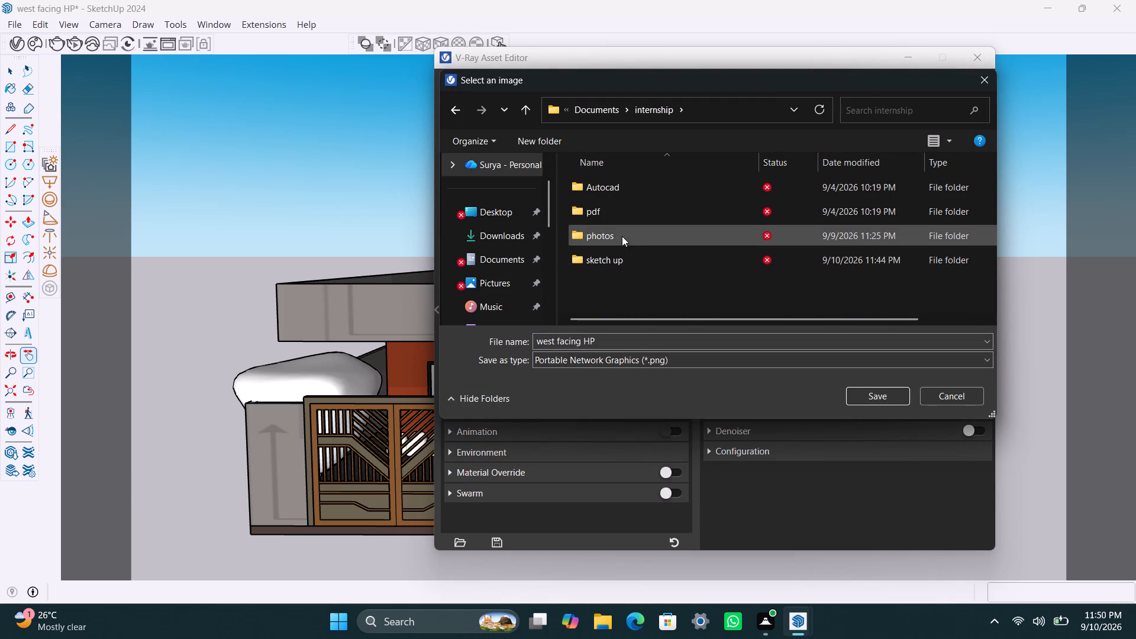
click(625, 210)
double_click(612, 233)
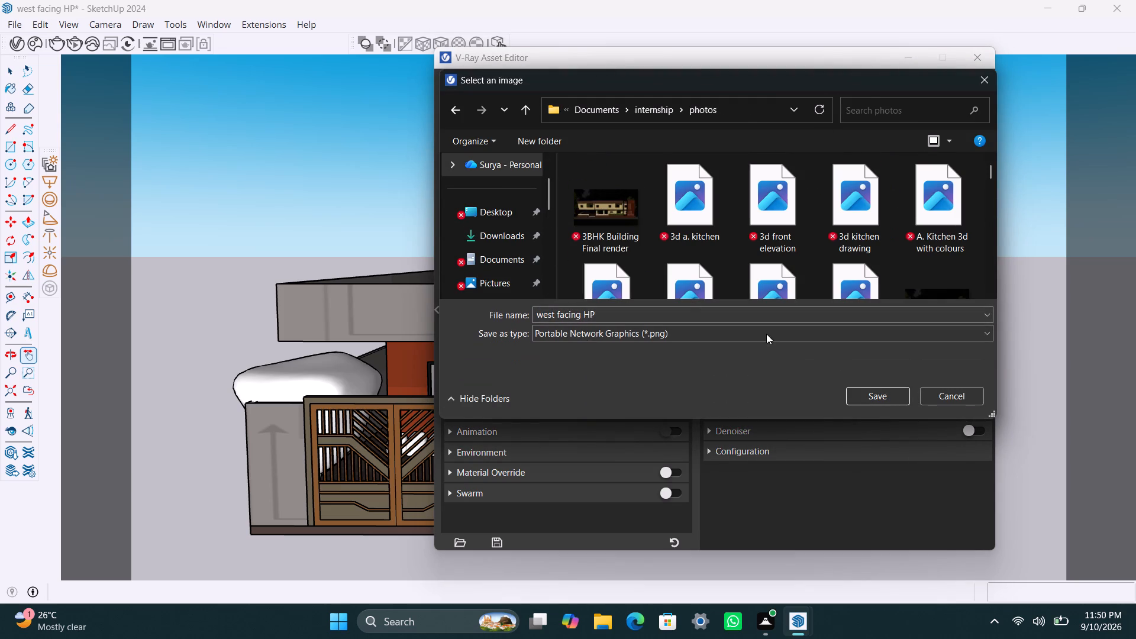
click(872, 398)
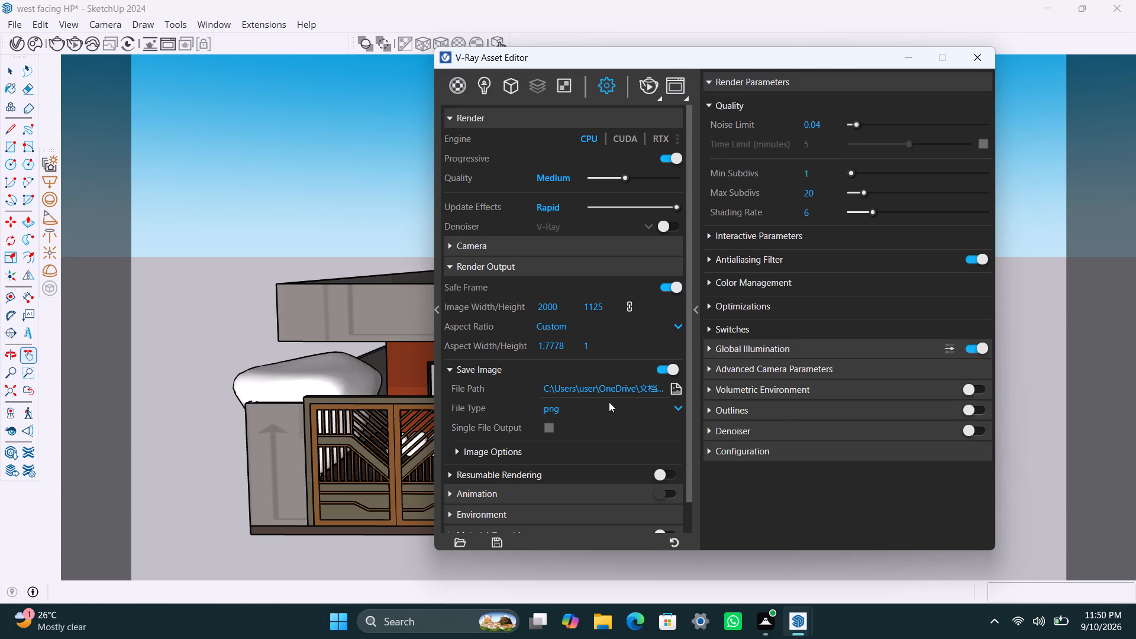
Look through the remaining render settings below the image saving options.
scroll(553, 441, down, 4)
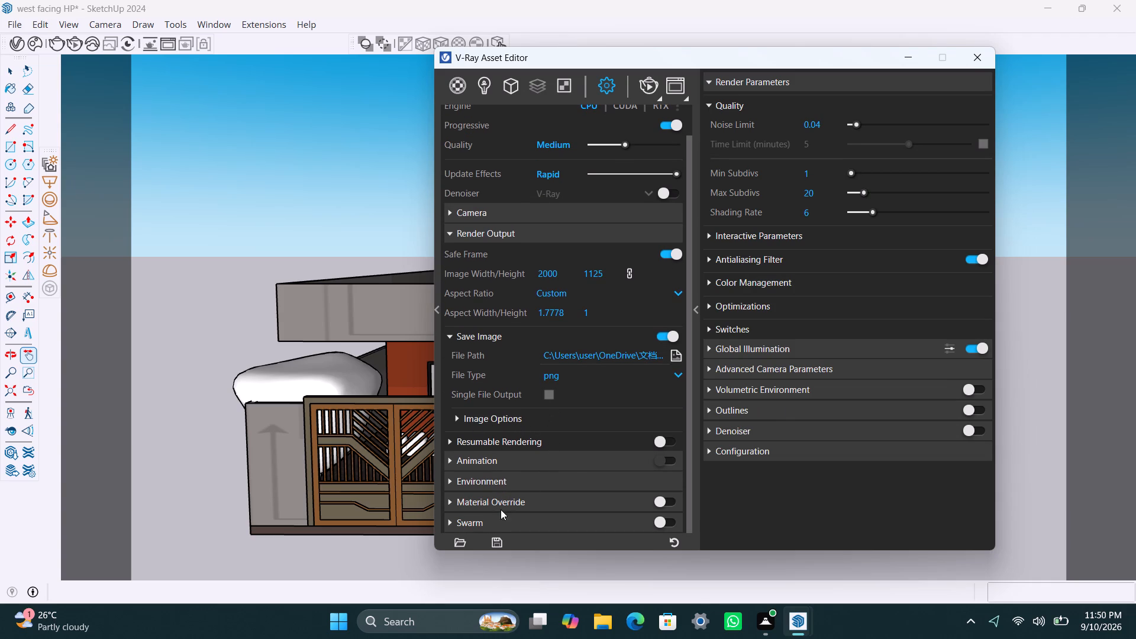
scroll(547, 505, down, 3)
scroll(547, 505, up, 3)
scroll(547, 504, down, 13)
Turn on the V-Ray denoiser for the render.
scroll(559, 372, up, 5)
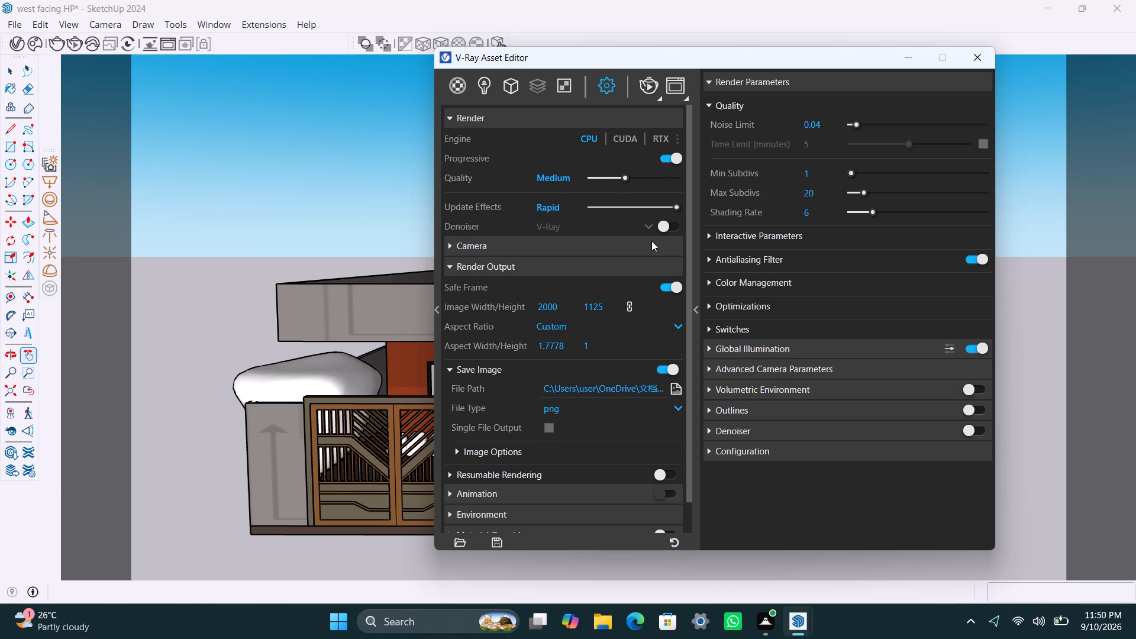
click(661, 228)
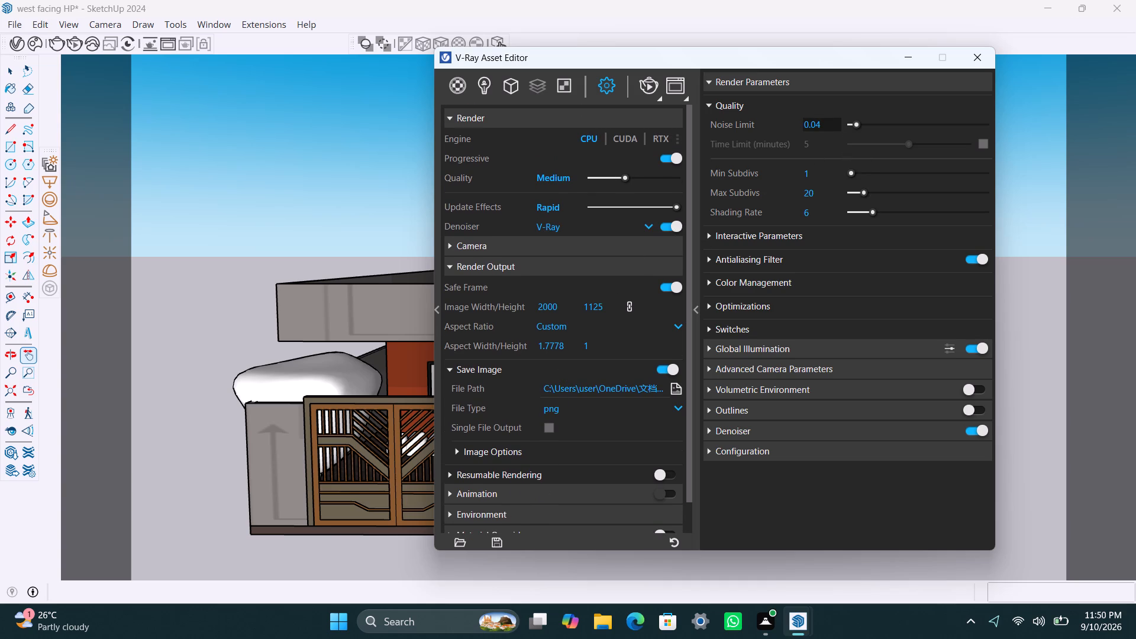
Set the render quality's noise limit to 0.01 and max subdivs to 64.
drag(835, 122, 785, 121)
text(0.01)
drag(815, 192, 798, 195)
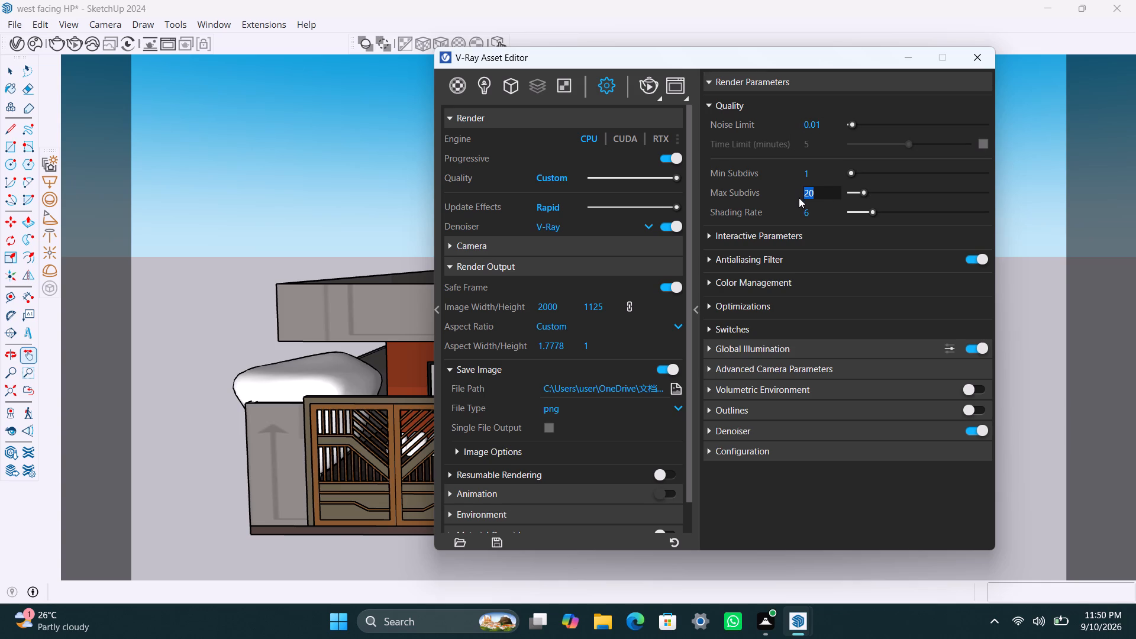
text(64)
scroll(819, 188, up, 1)
scroll(755, 466, down, 5)
Start the V-Ray render of the house's front view and maximize the frame buffer to inspect it.
click(648, 85)
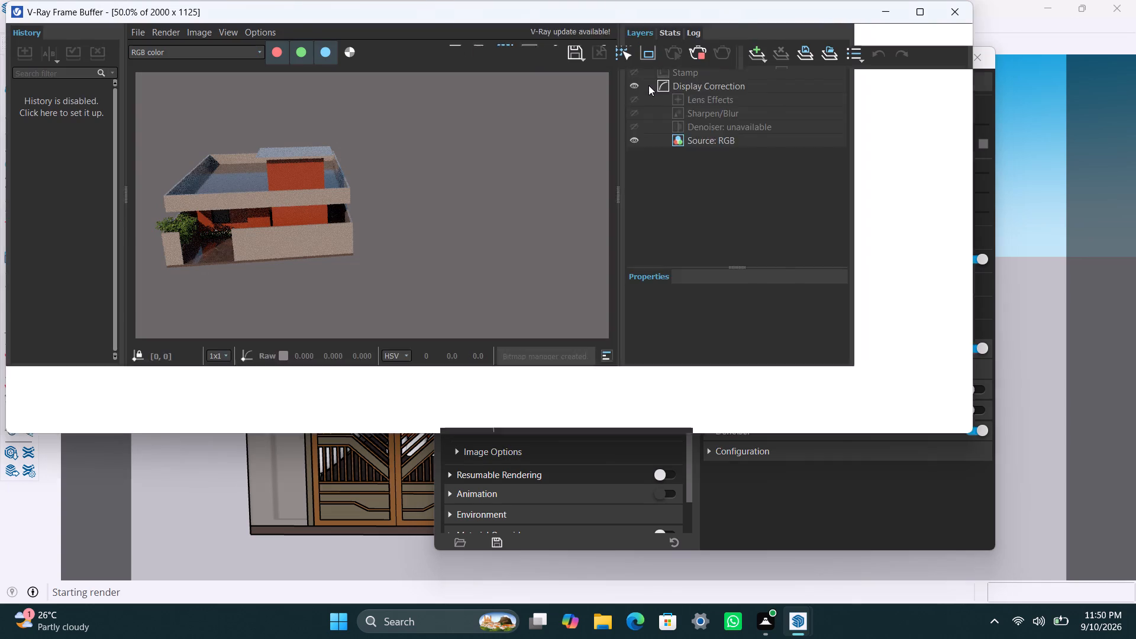
click(922, 10)
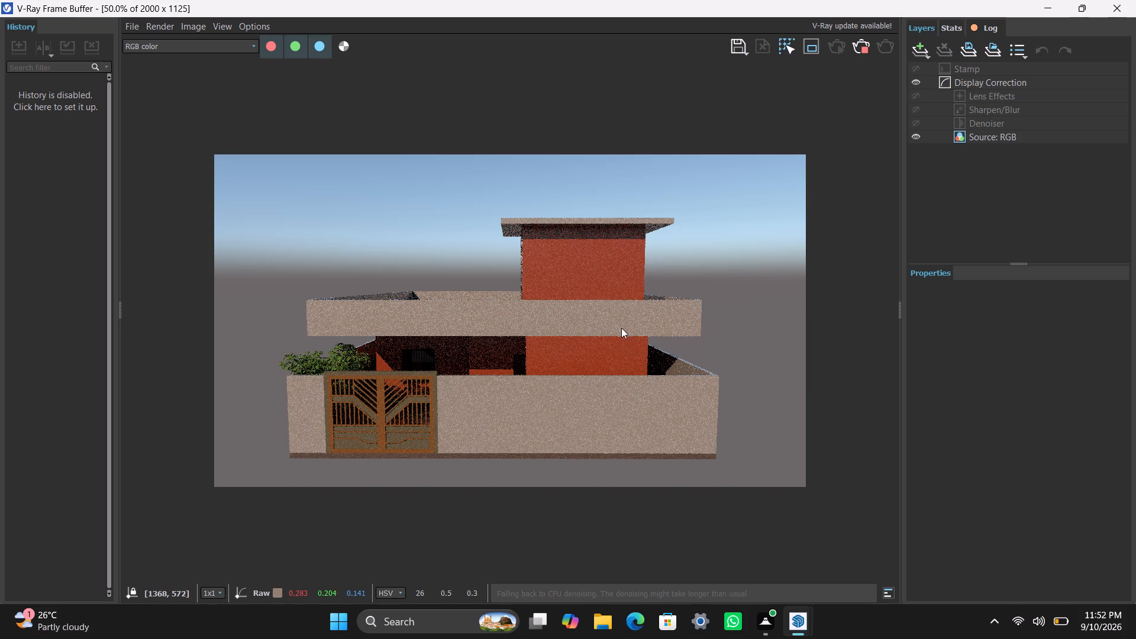
scroll(622, 328, down, 2)
scroll(625, 334, up, 2)
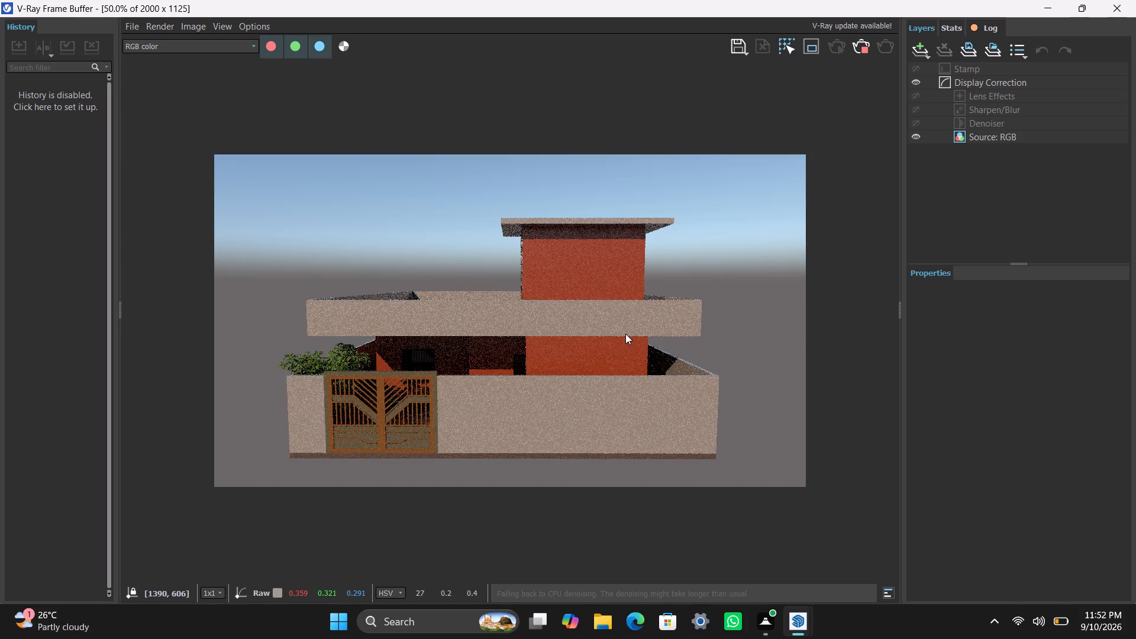
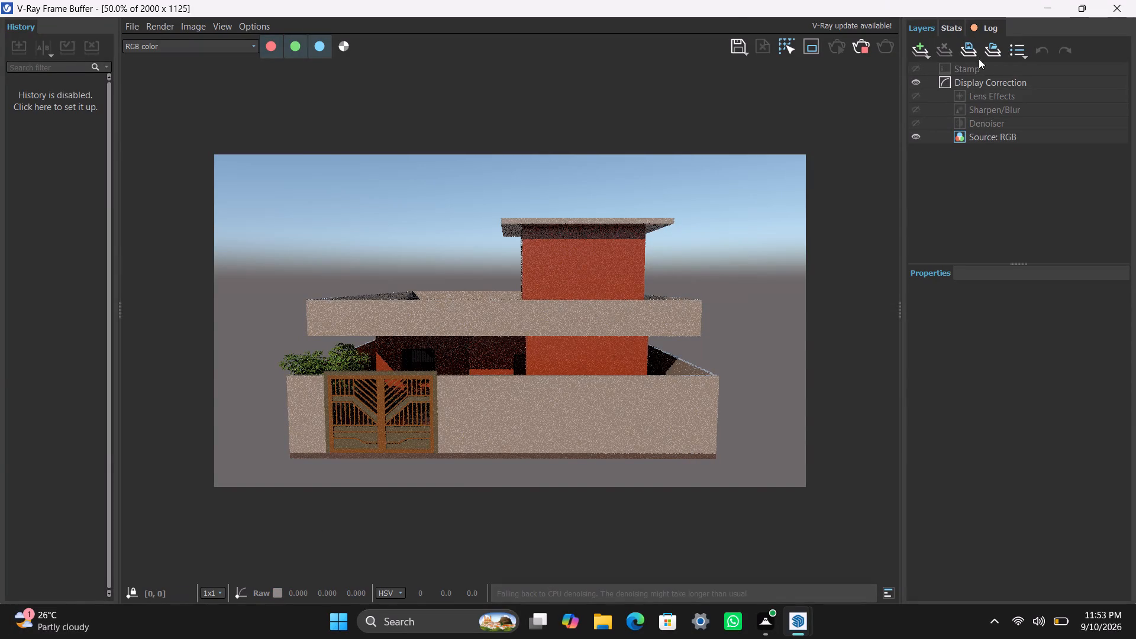
Stop the running front-view render and minimize the frame buffer to return to the model and its render settings.
click(867, 51)
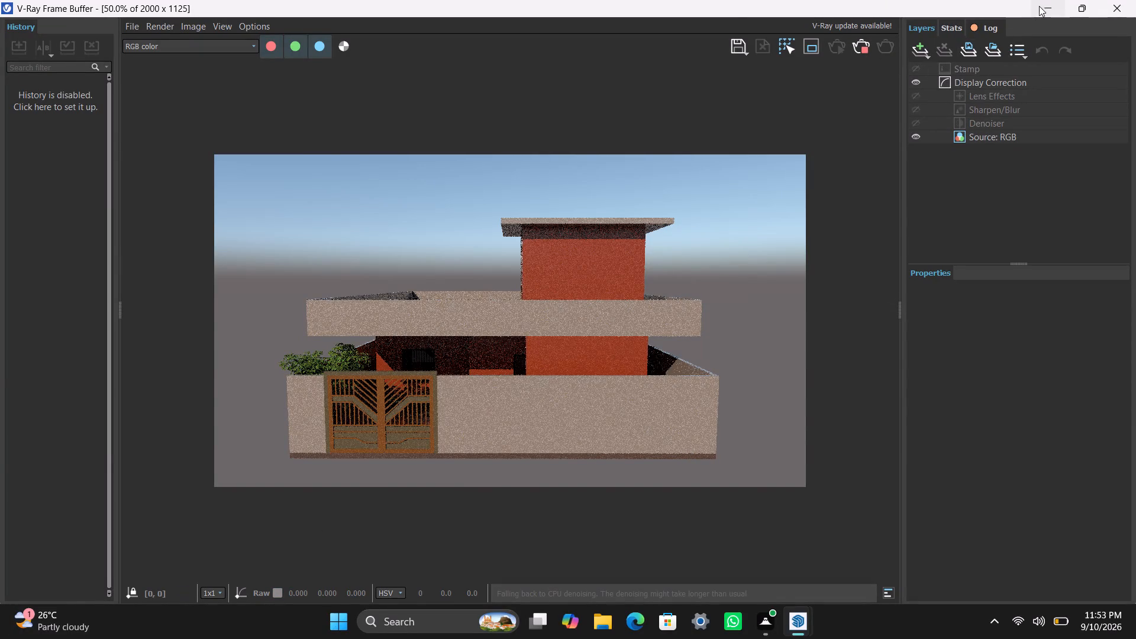
click(1048, 9)
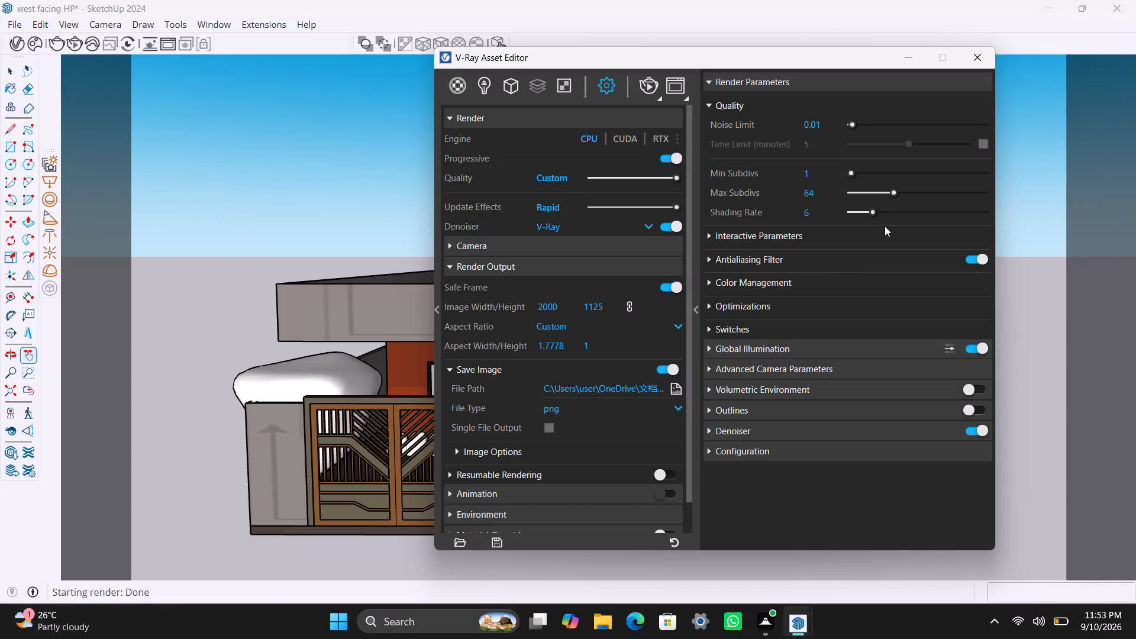
scroll(780, 354, up, 4)
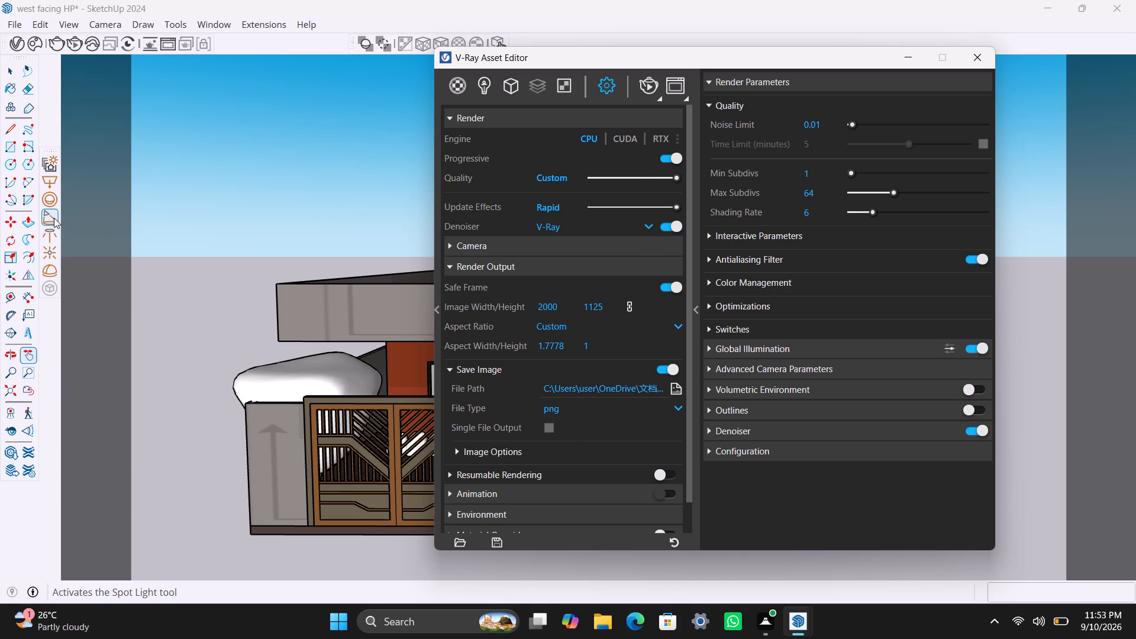
Place a V-Ray dome light on the ground outside the boundary wall, beside the gate end of the house.
click(54, 266)
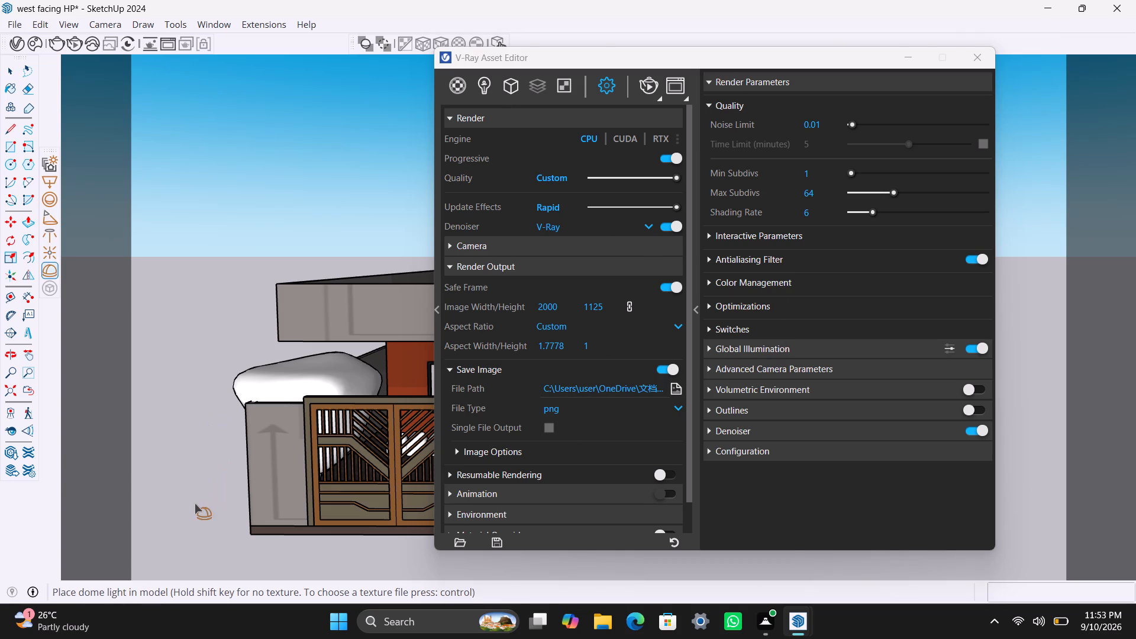
click(195, 504)
scroll(206, 505, up, 3)
click(189, 502)
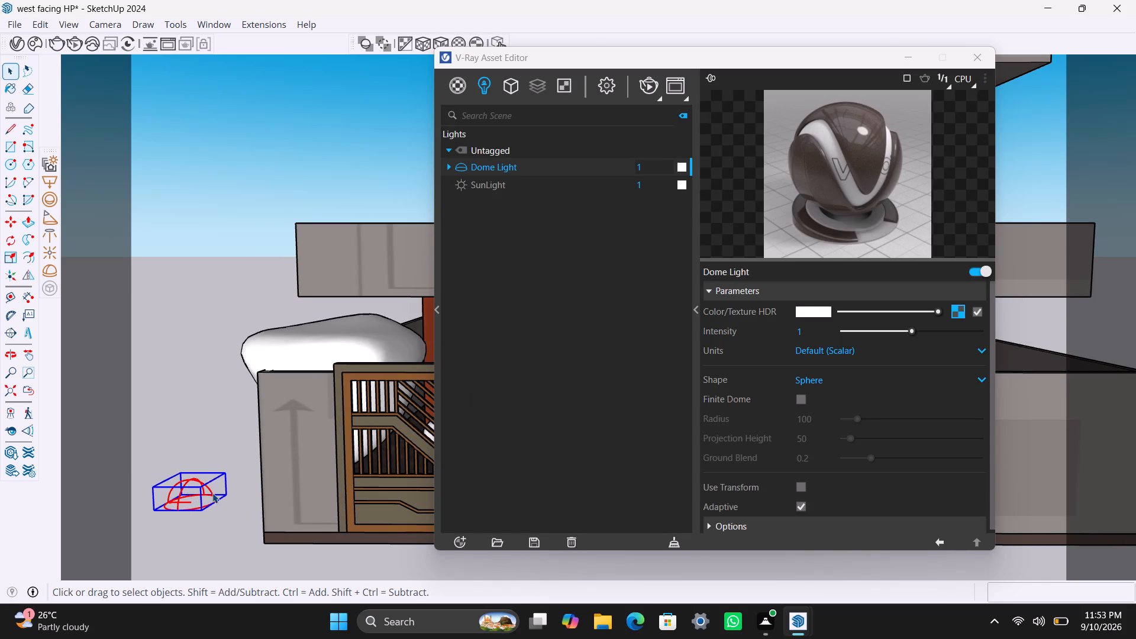
scroll(212, 495, down, 2)
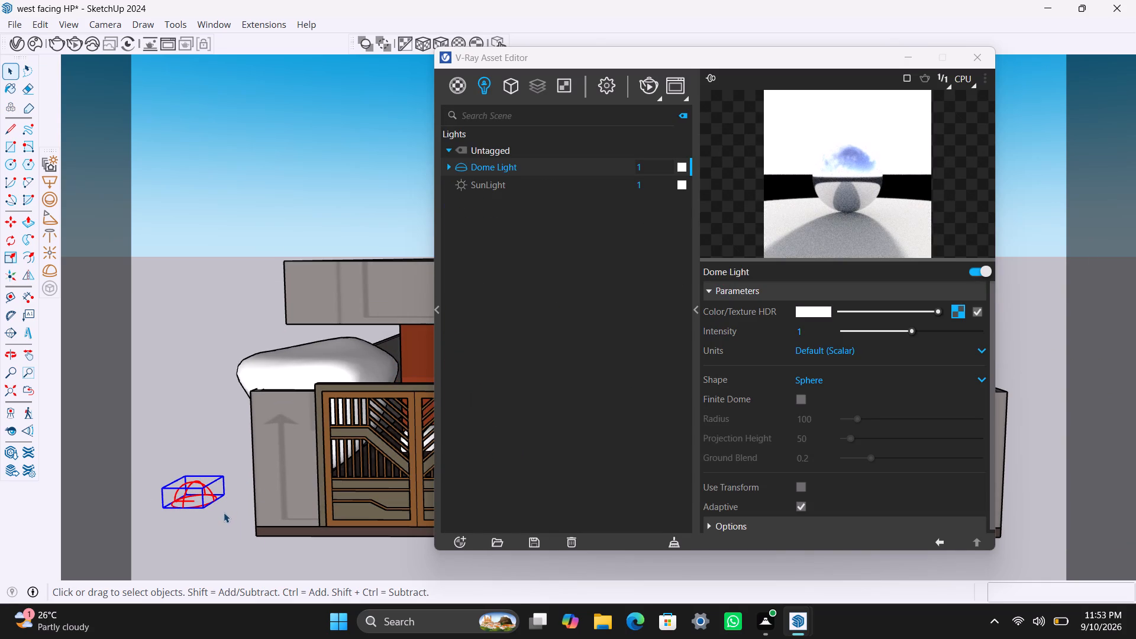
scroll(262, 502, up, 1)
shift+middle_drag(260, 499, 249, 502)
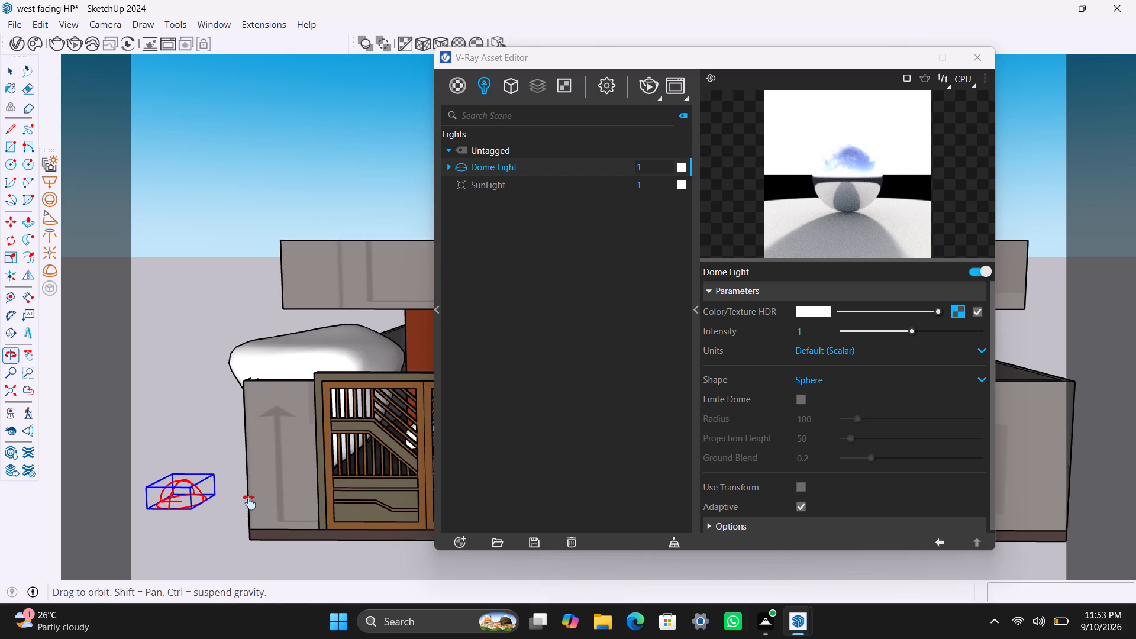
shift+middle_drag(249, 502, 217, 521)
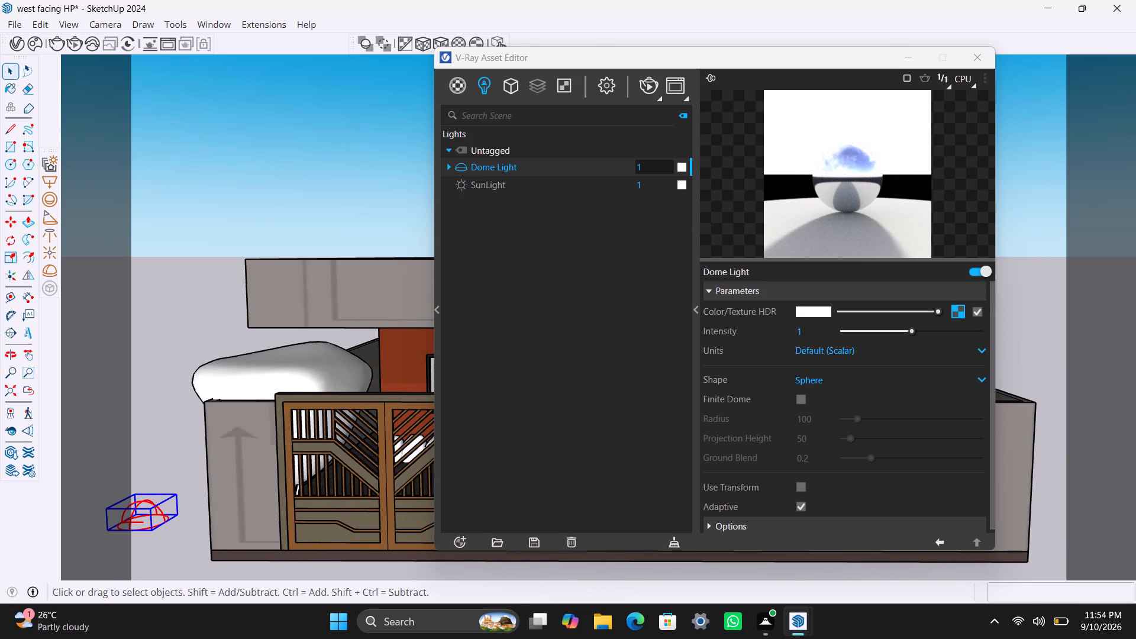
Set the dome light's intensity to 10 and the sunlight's intensity to 0.5.
drag(651, 172, 624, 177)
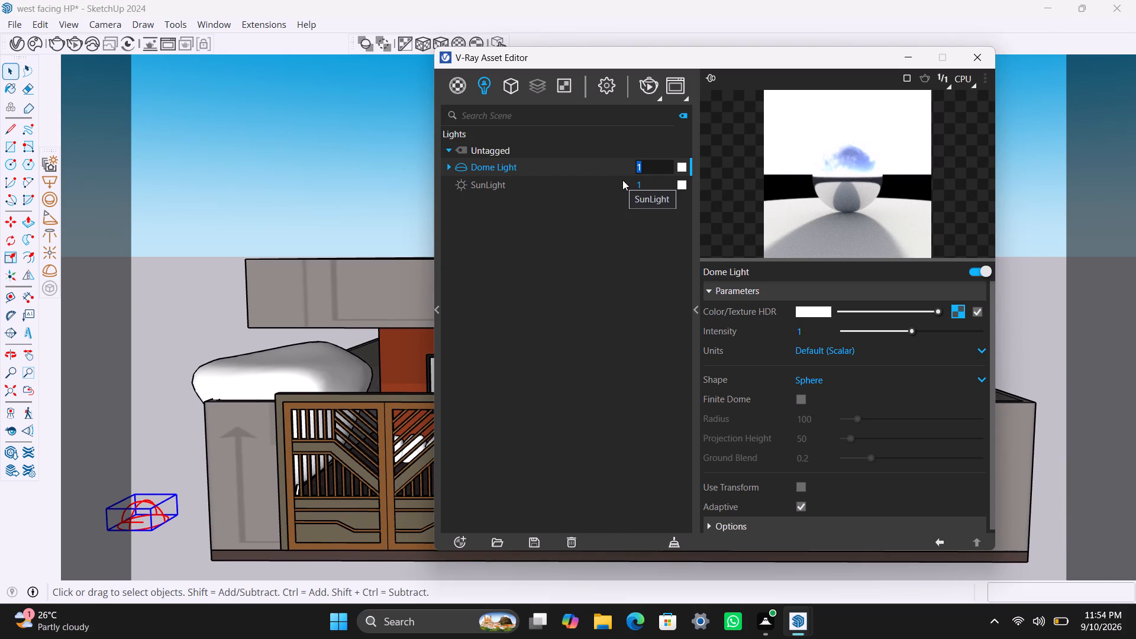
text(10)
drag(660, 189, 608, 205)
text(0.5)
click(608, 205)
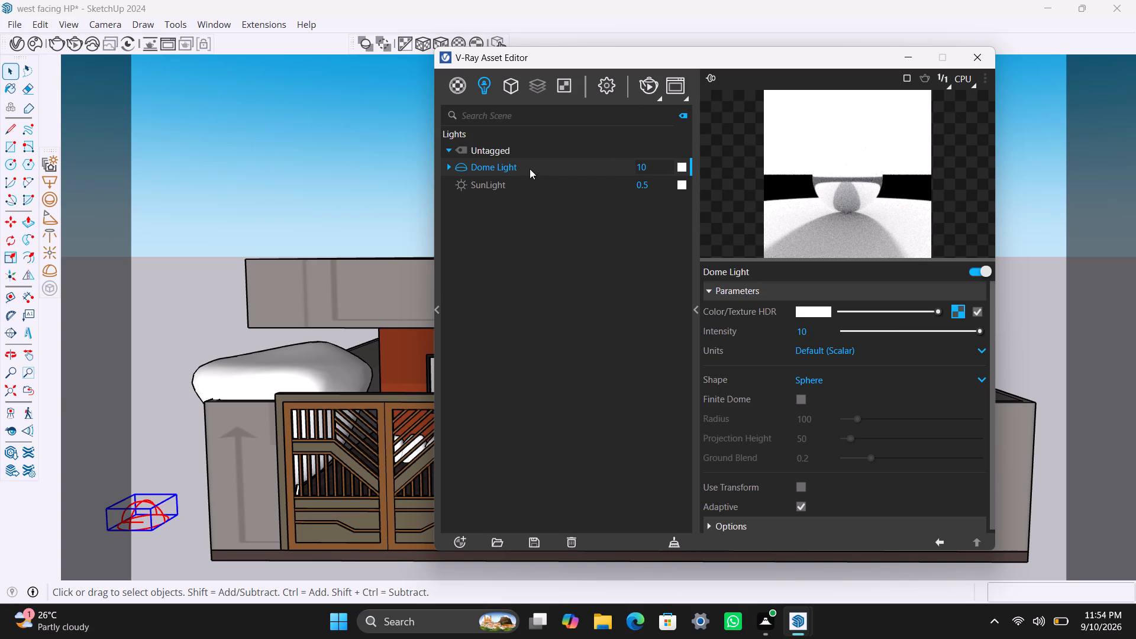
Replace the dome light's bitmap texture with the charolettenbrunn_park_2k.exr environment image from the SKETCH UP Materials folder.
click(956, 307)
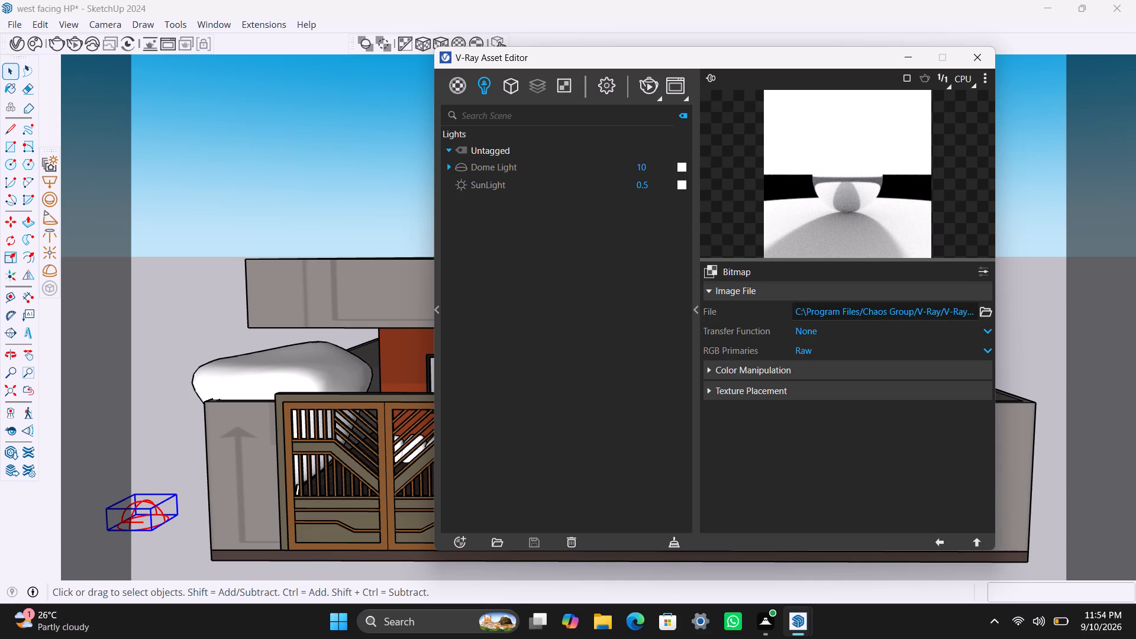
click(987, 312)
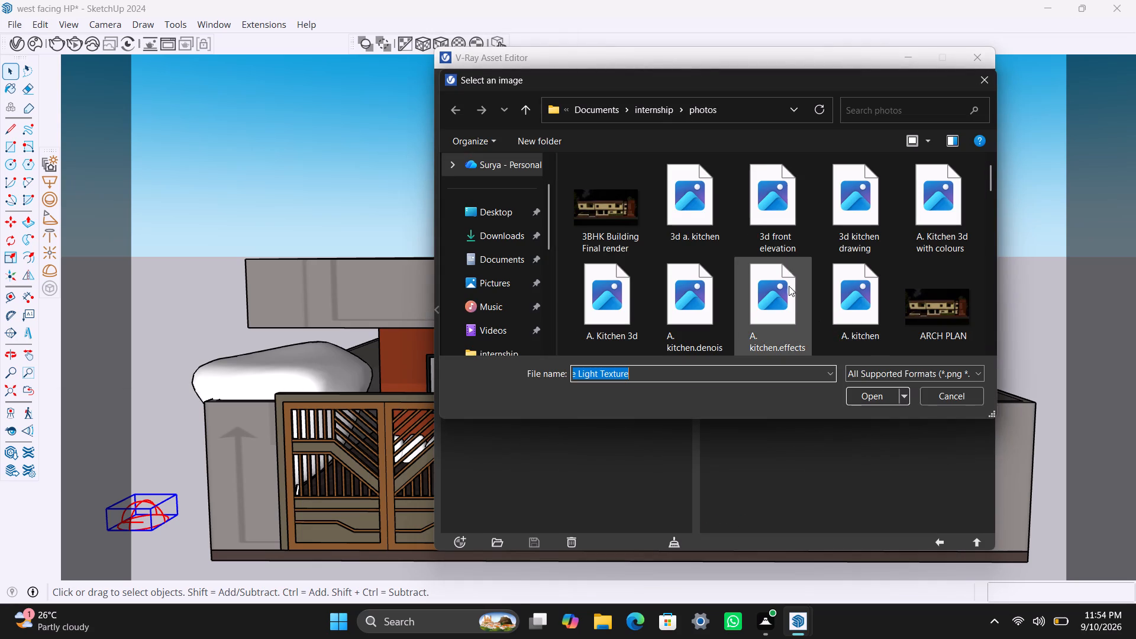
scroll(794, 301, down, 3)
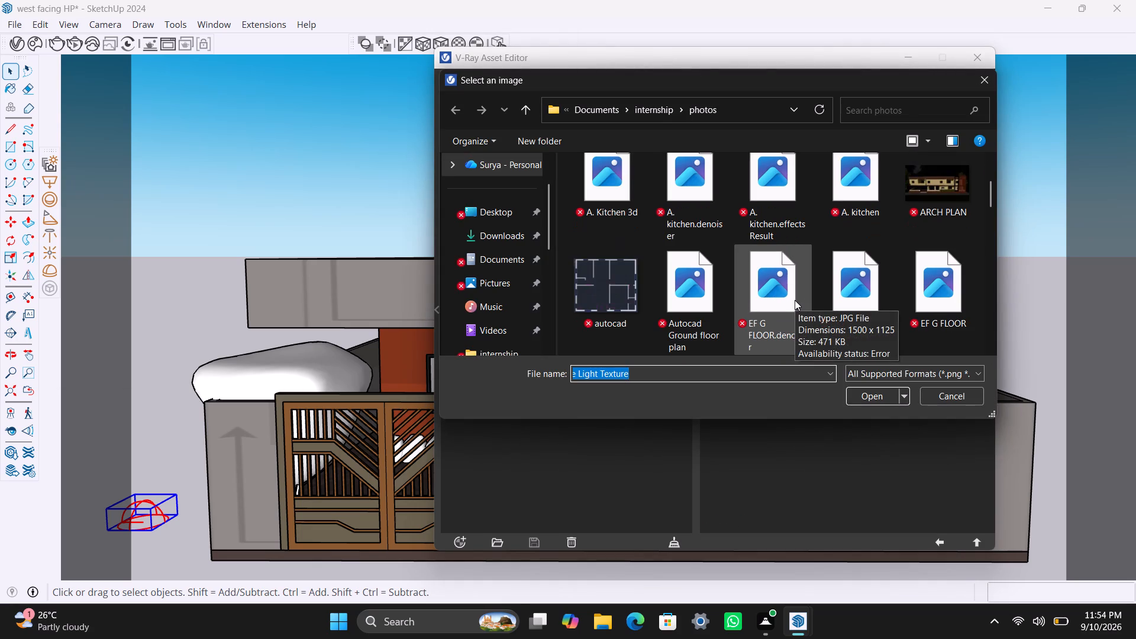
scroll(795, 300, down, 3)
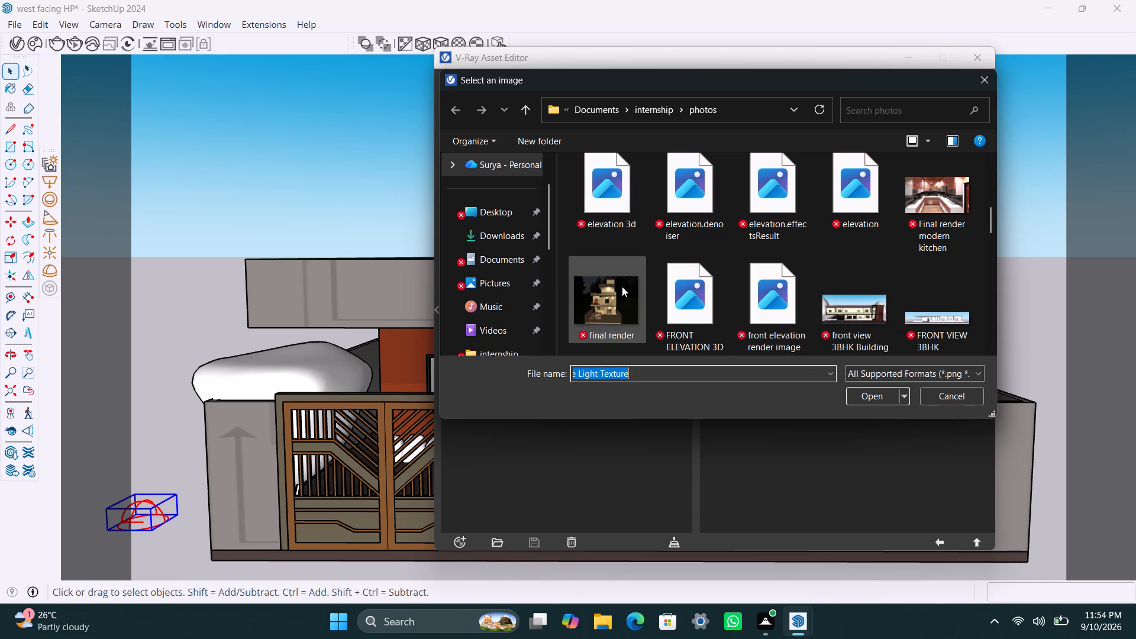
double_click(505, 259)
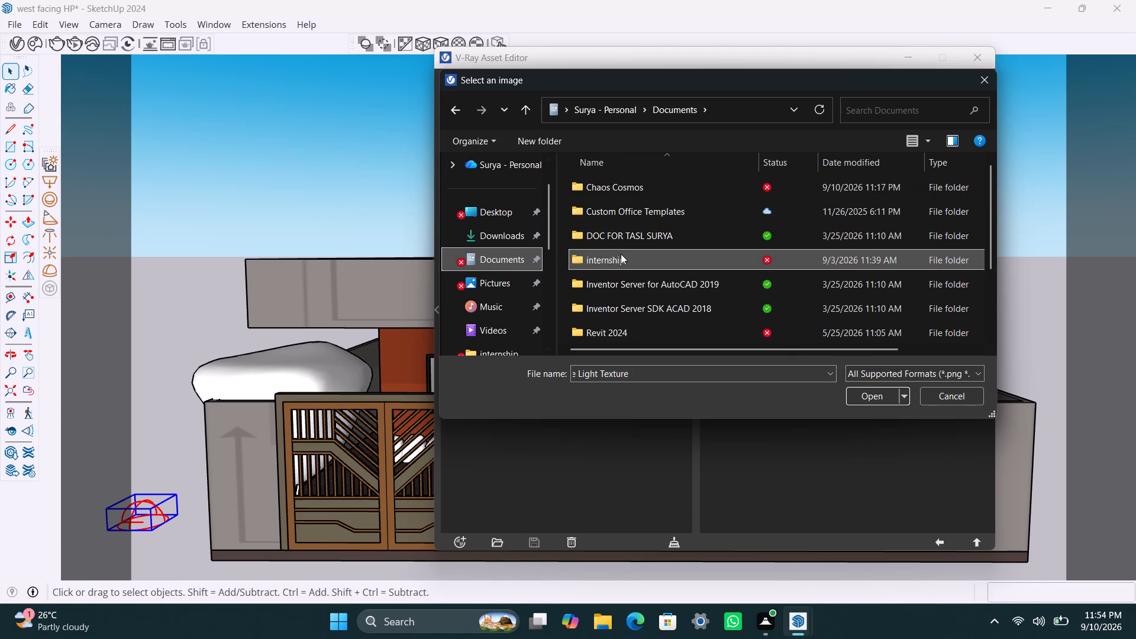
scroll(638, 298, down, 1)
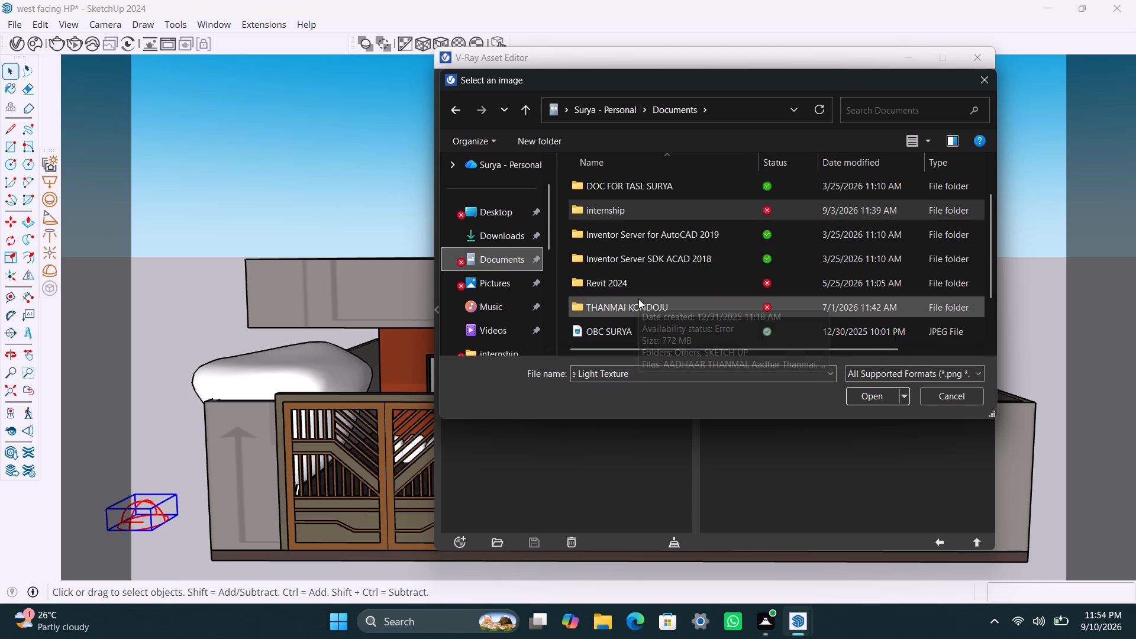
scroll(622, 225, up, 1)
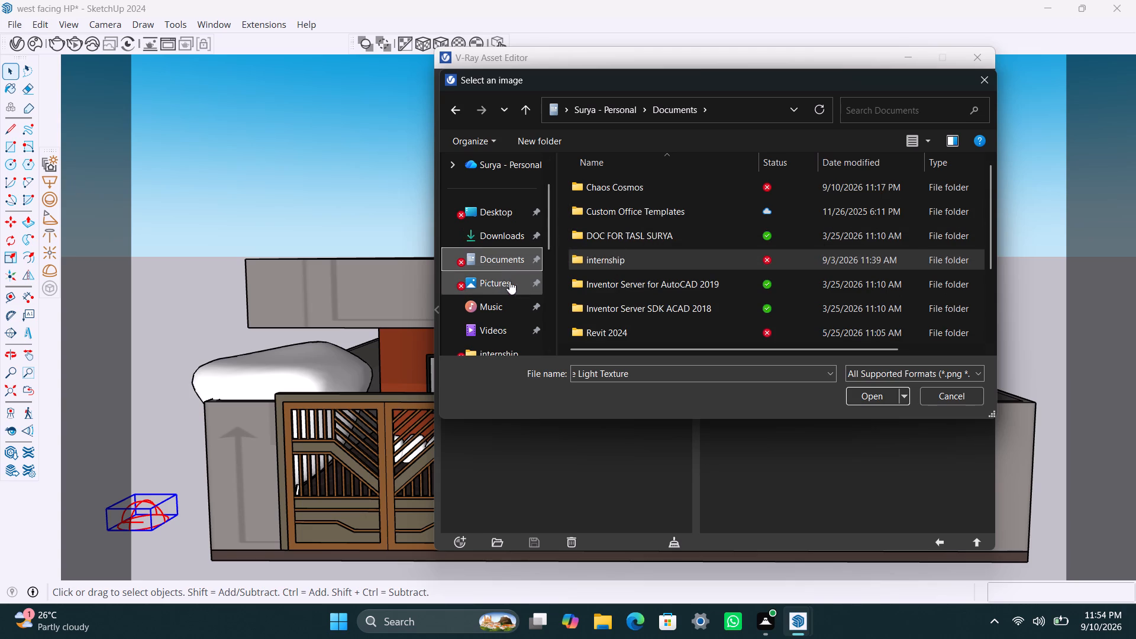
scroll(617, 306, down, 1)
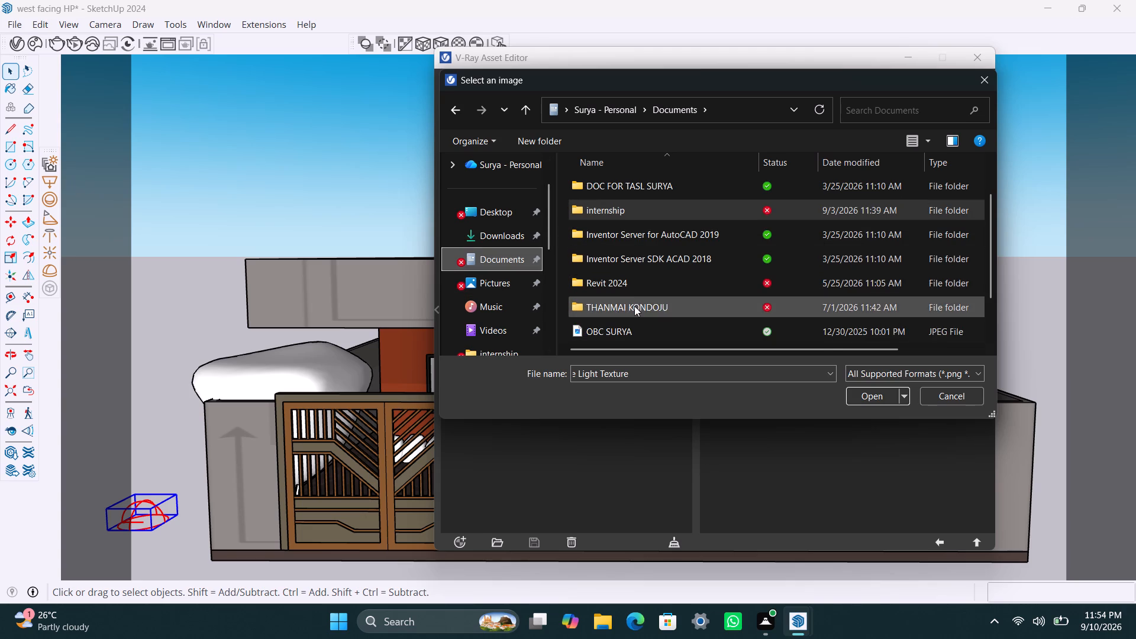
double_click(634, 306)
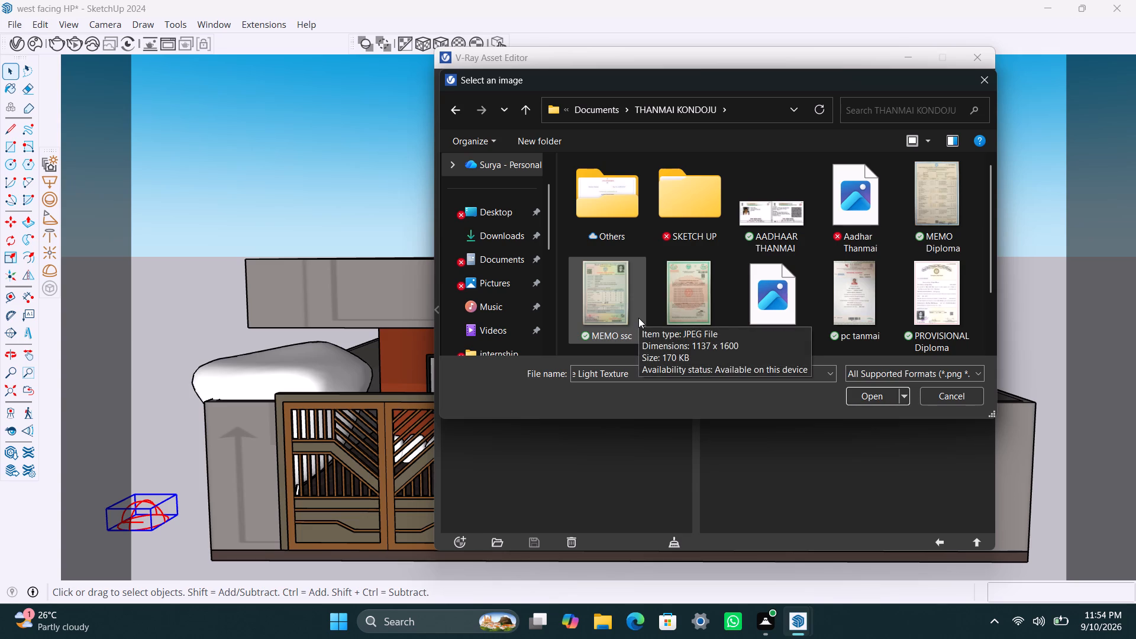
double_click(702, 206)
double_click(634, 220)
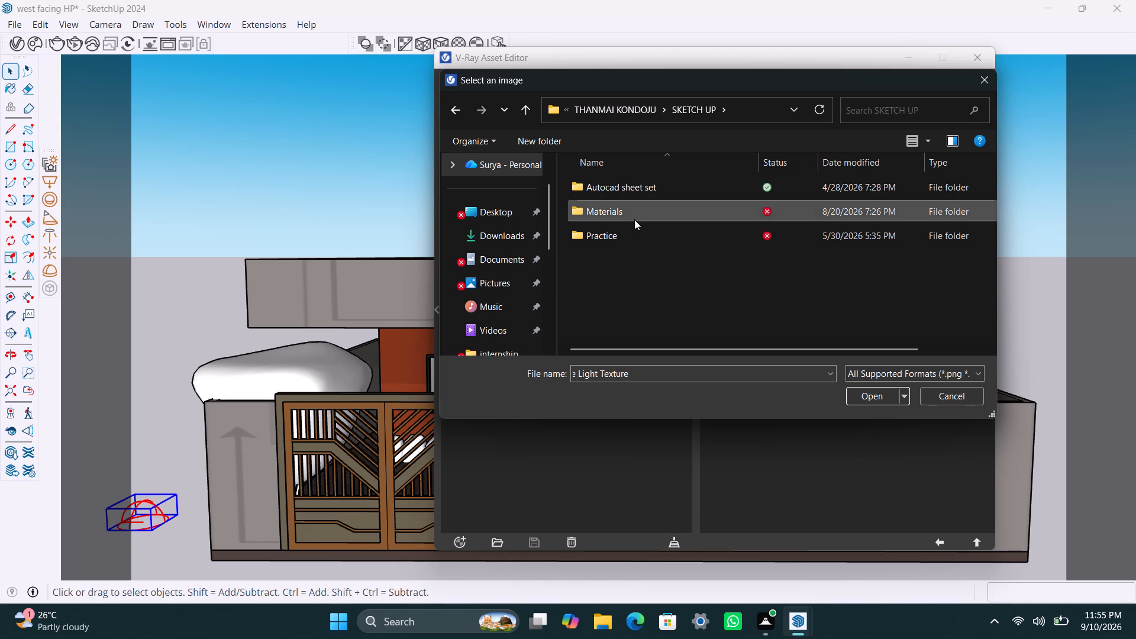
scroll(743, 302, down, 3)
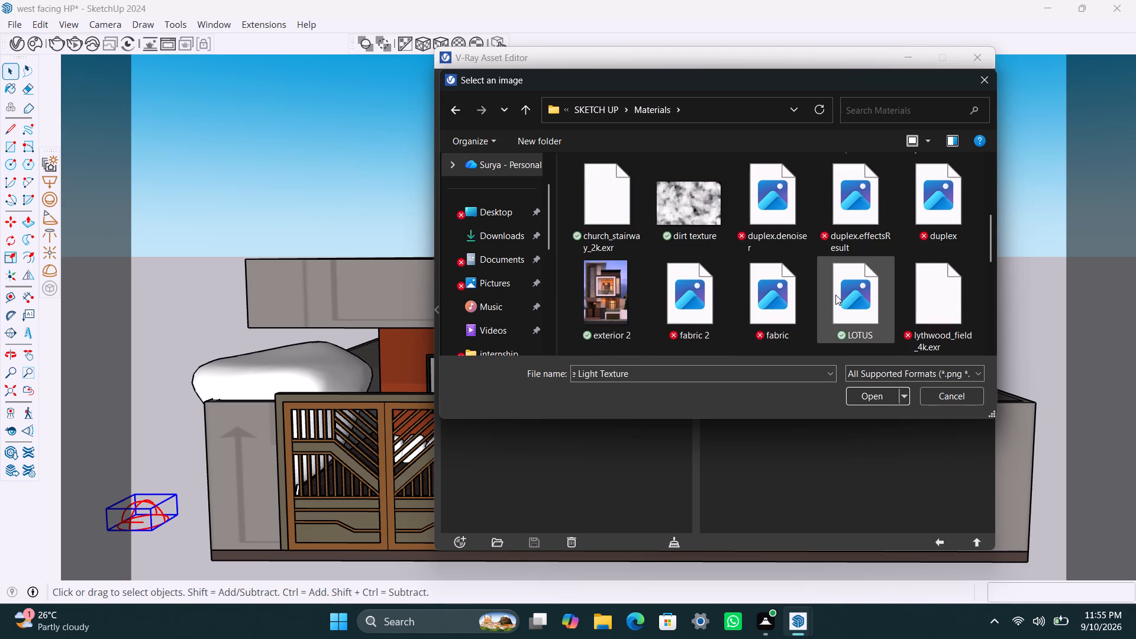
scroll(848, 294, down, 5)
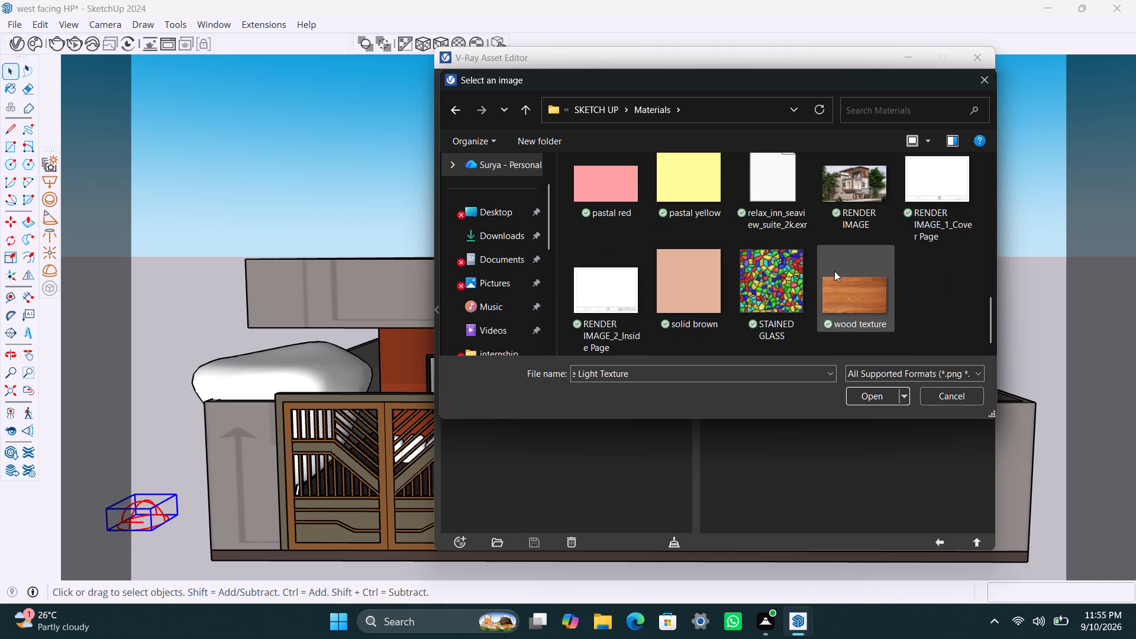
scroll(834, 270, up, 8)
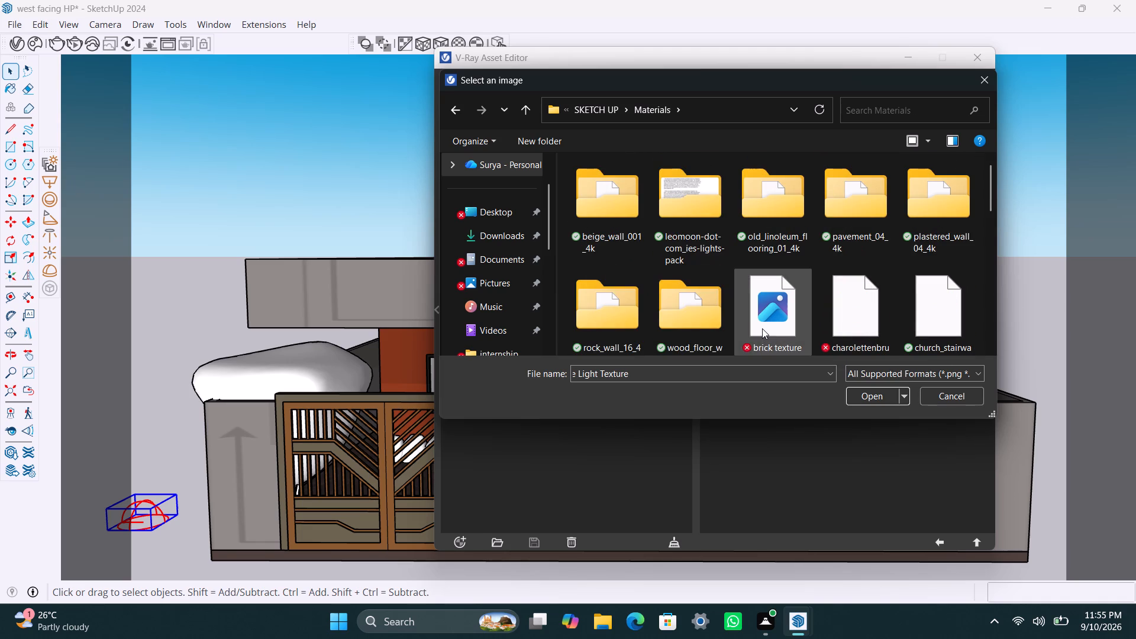
scroll(830, 322, down, 1)
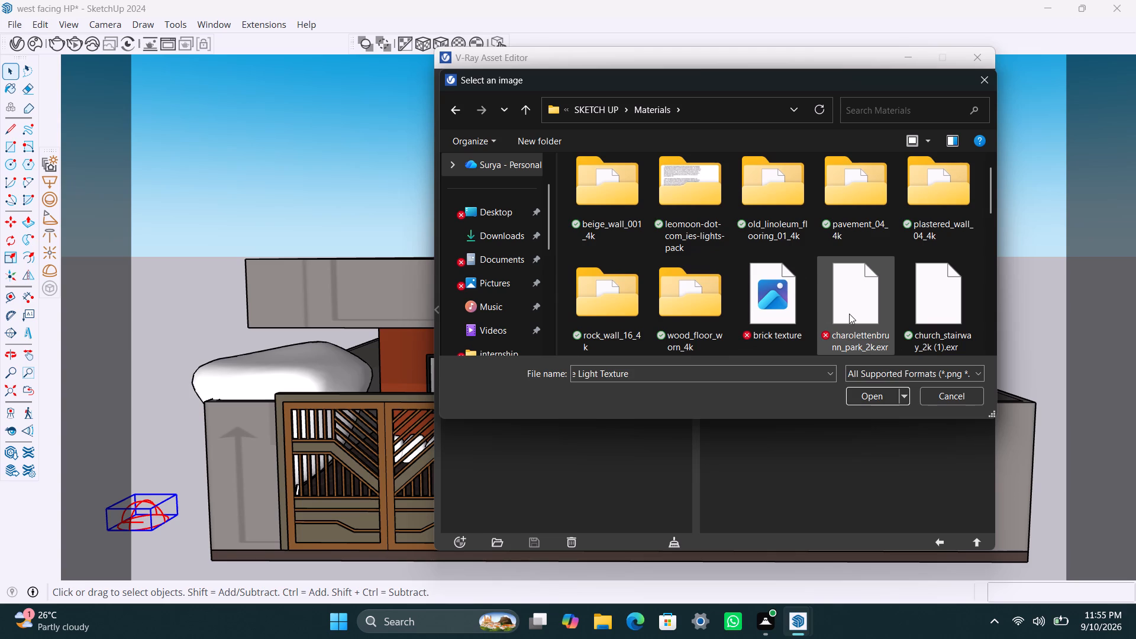
click(850, 313)
click(869, 394)
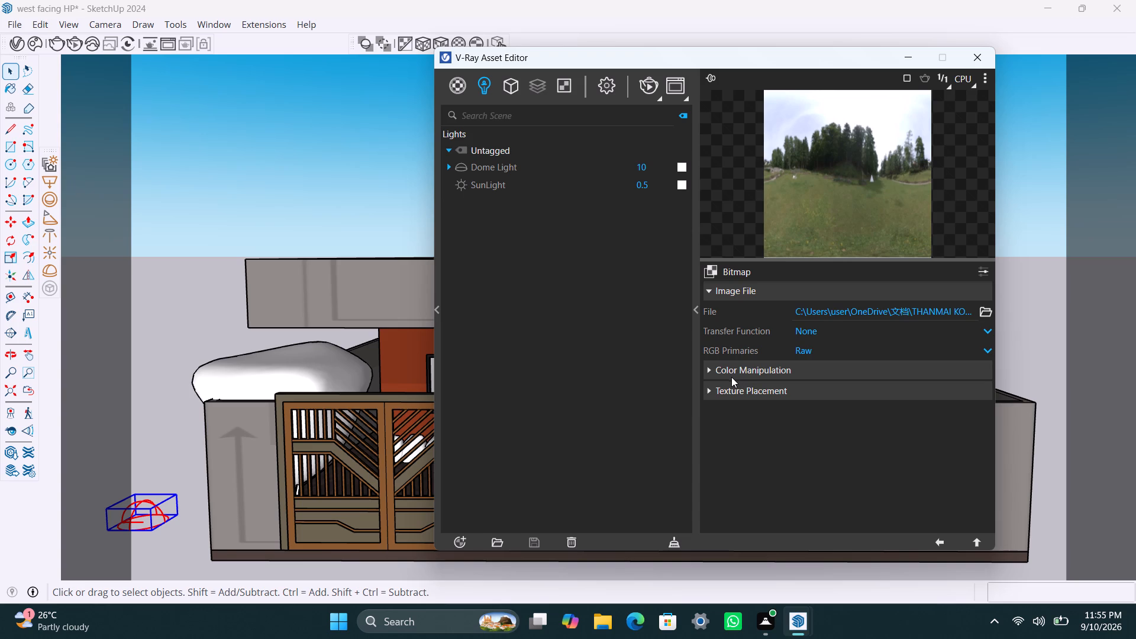
Render the house's front view with the new dome lighting and maximize the frame buffer.
click(650, 85)
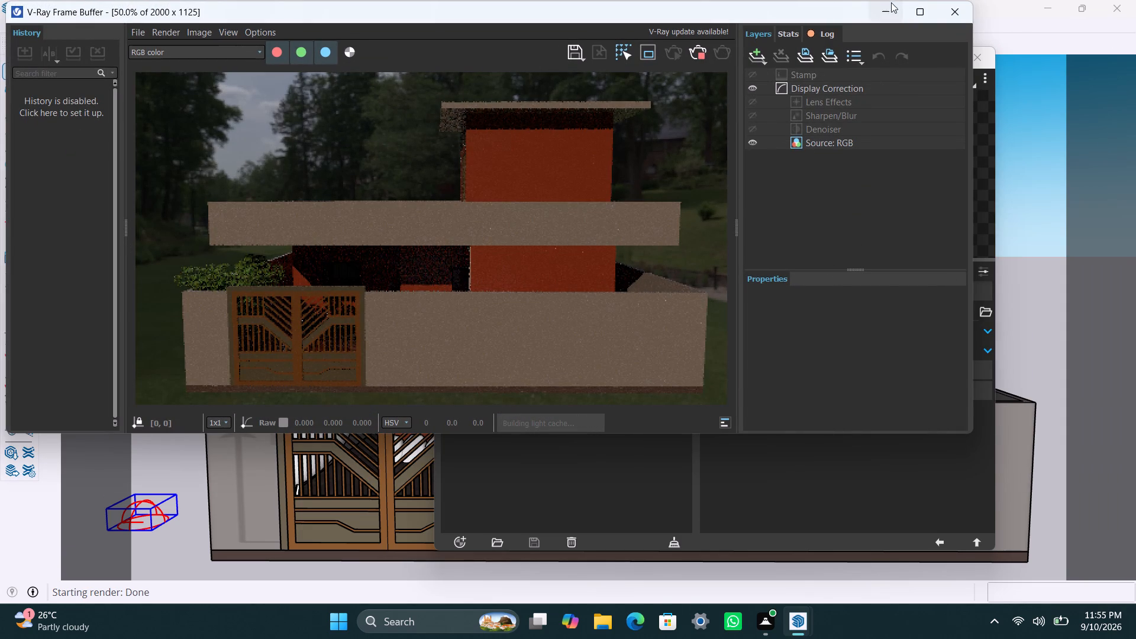
click(911, 7)
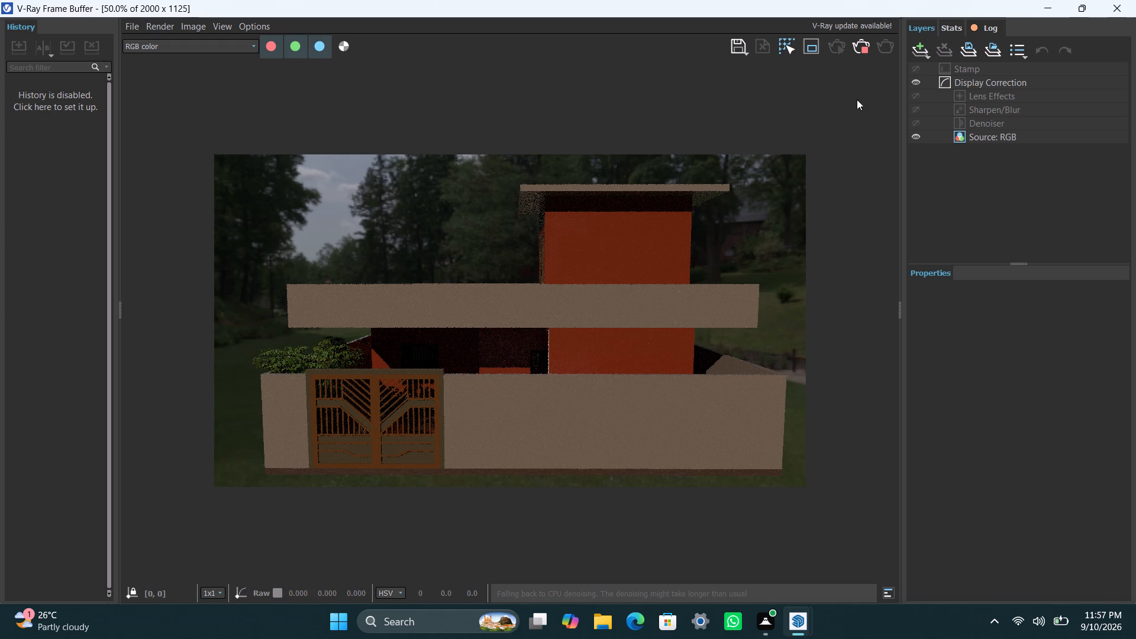
Stop the current render and start it again from the frame buffer.
click(863, 51)
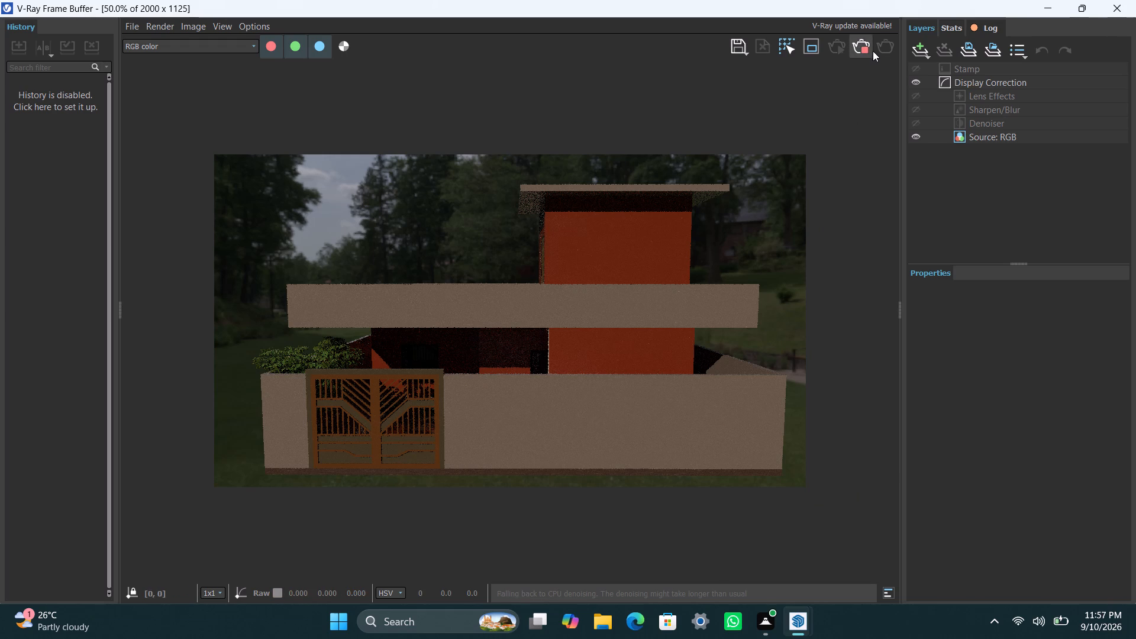
click(879, 42)
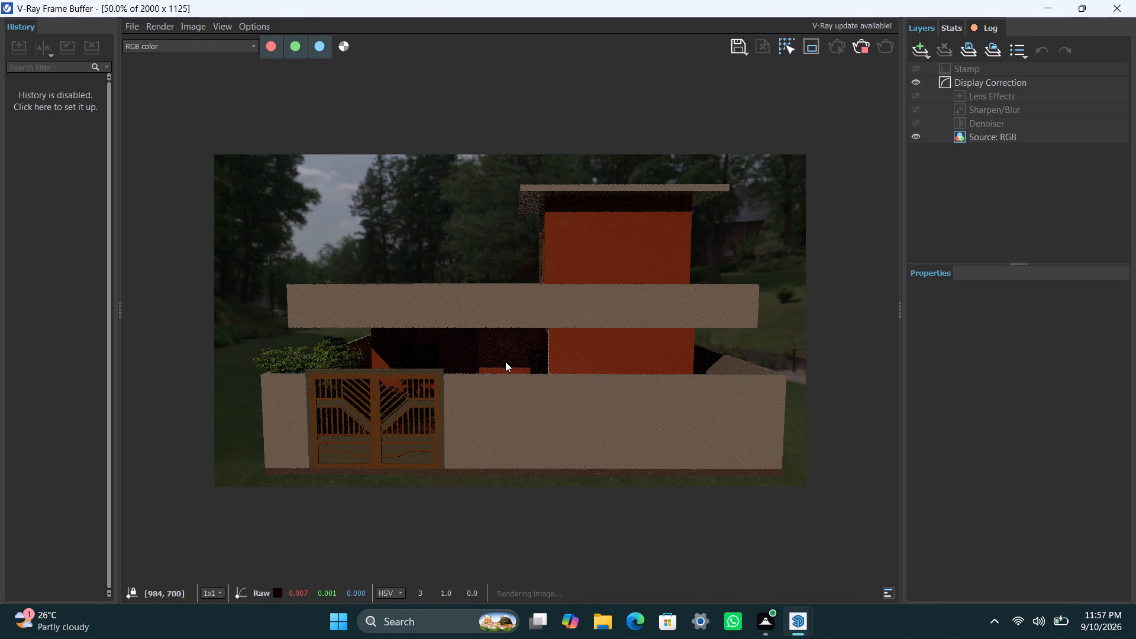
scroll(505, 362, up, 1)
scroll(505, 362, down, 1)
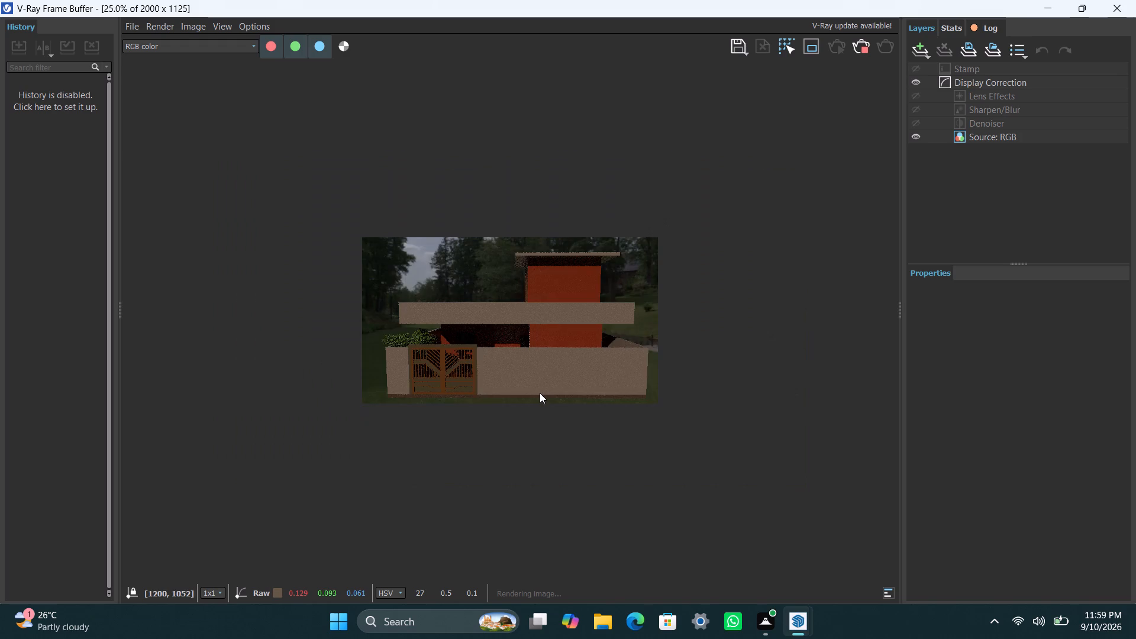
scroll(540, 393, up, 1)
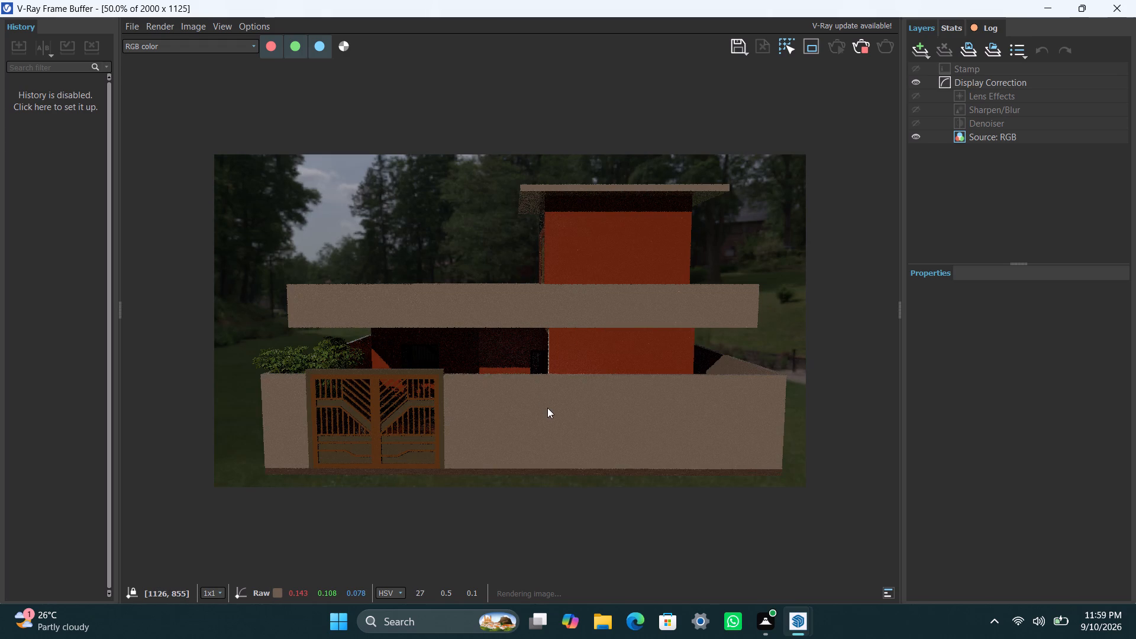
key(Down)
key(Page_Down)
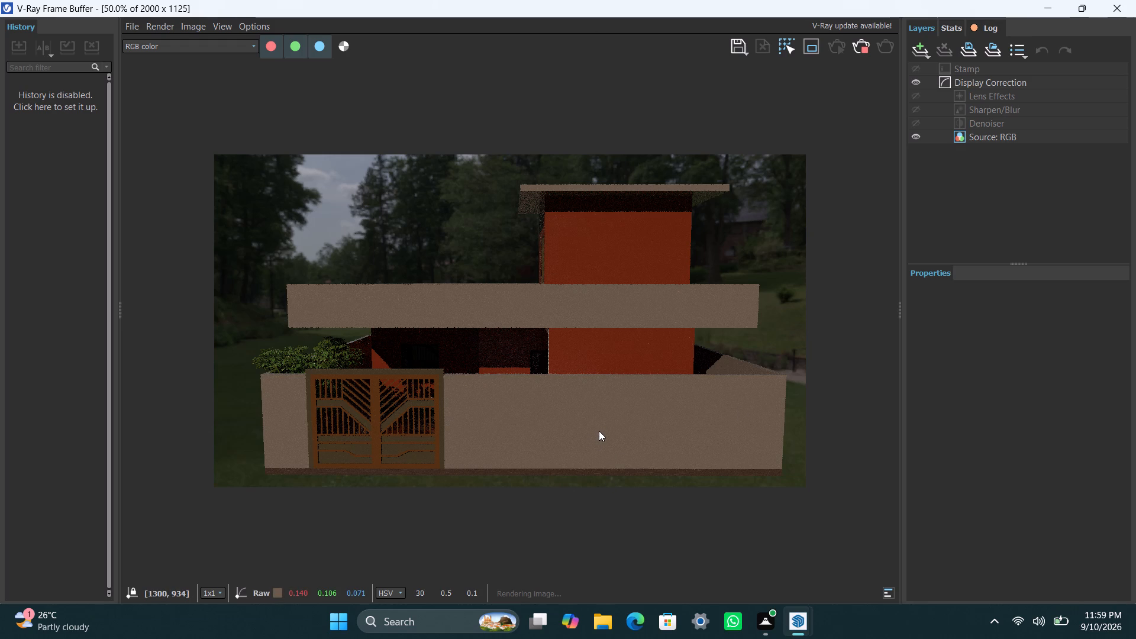
Examine the progressing render of the house's front exterior in the frame buffer, checking both the whole image and closer detail.
scroll(630, 414, down, 1)
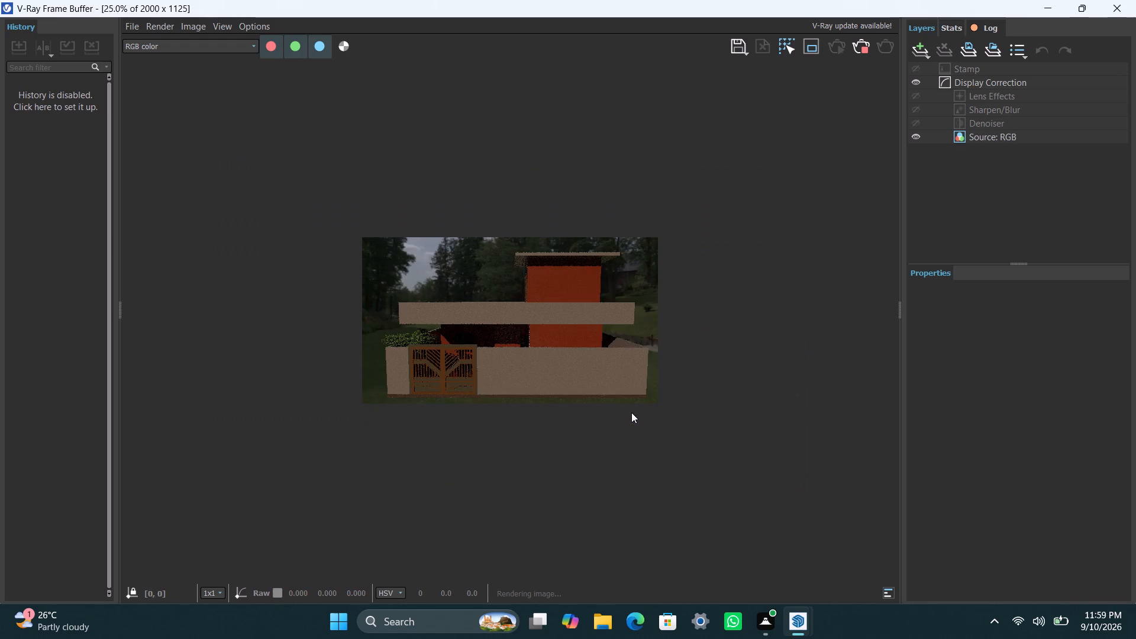
scroll(631, 412, up, 1)
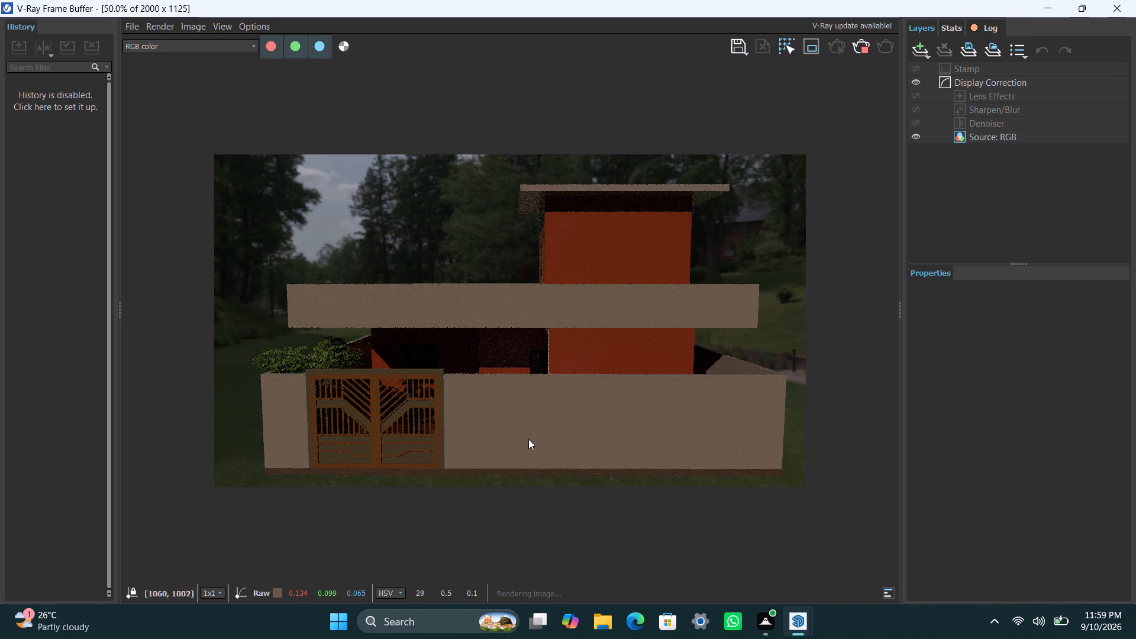
scroll(547, 402, up, 1)
scroll(547, 402, down, 1)
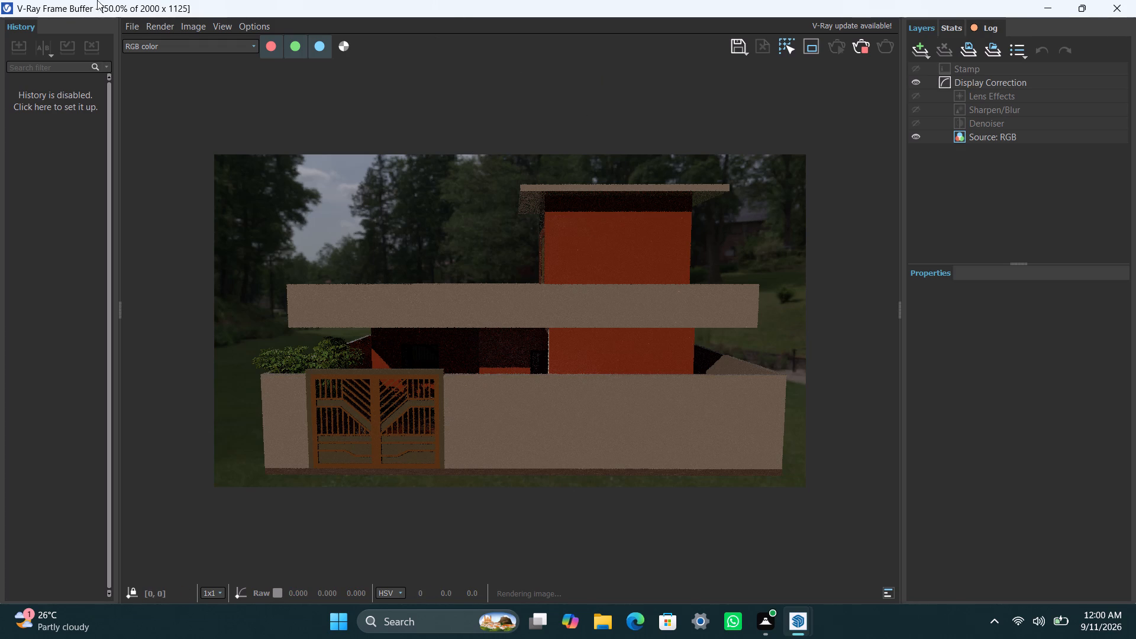
scroll(532, 370, down, 1)
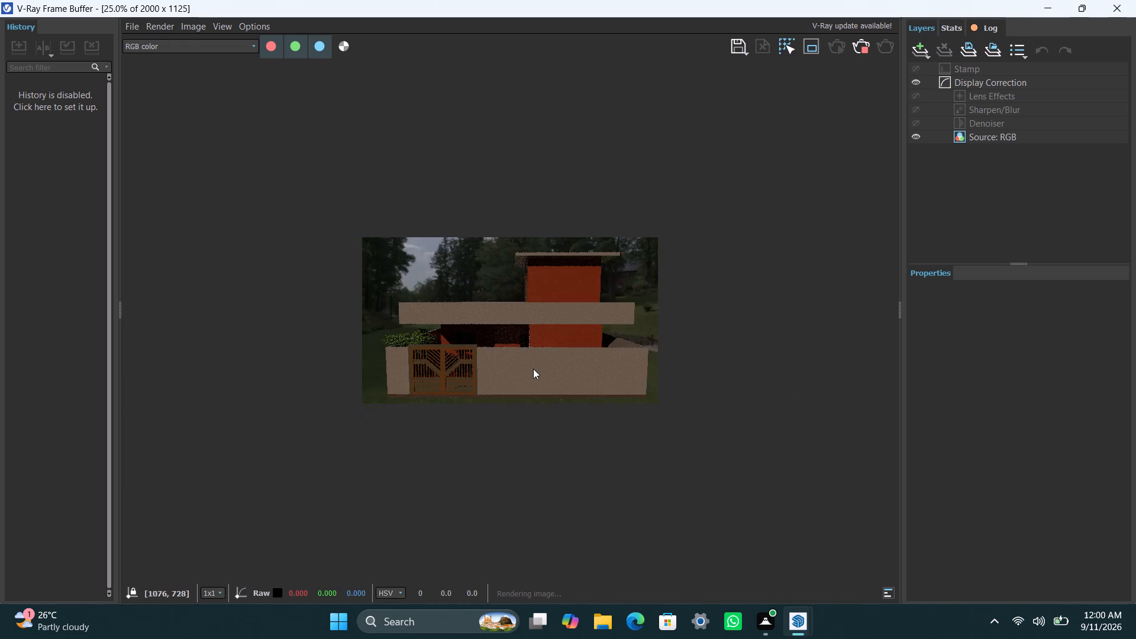
scroll(536, 366, up, 1)
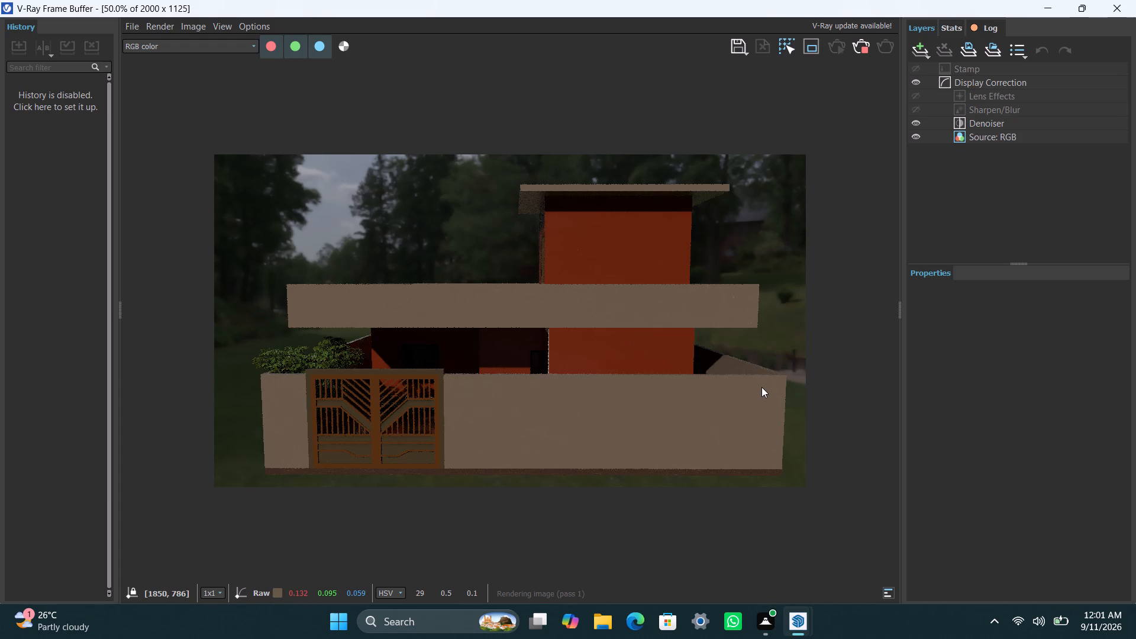
scroll(558, 368, down, 1)
scroll(557, 370, up, 1)
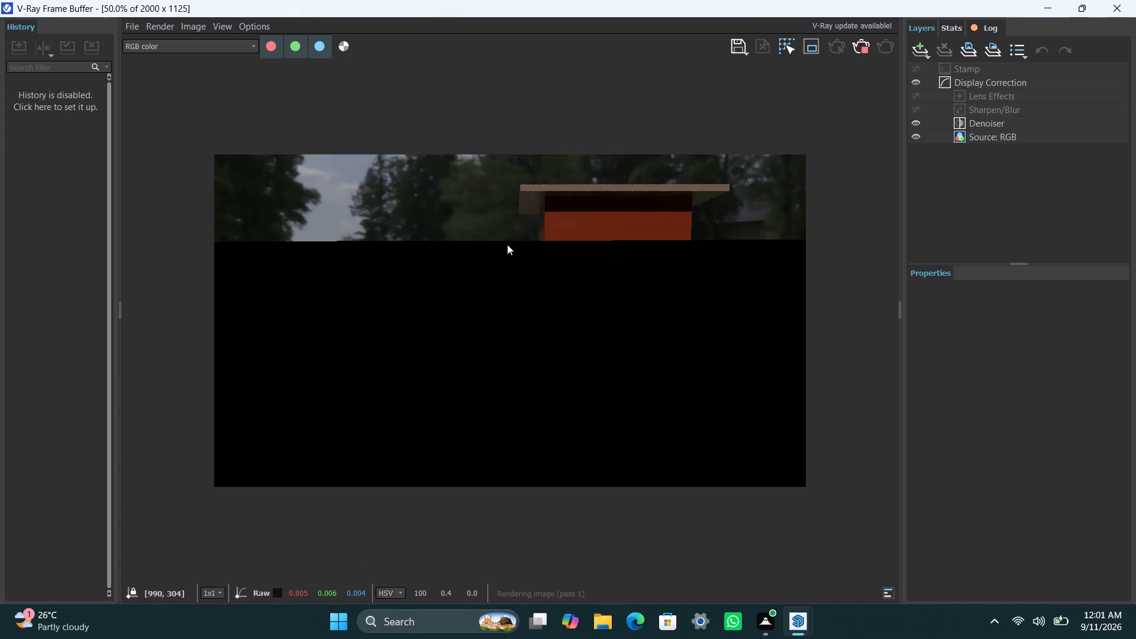
scroll(507, 244, up, 1)
scroll(507, 244, down, 1)
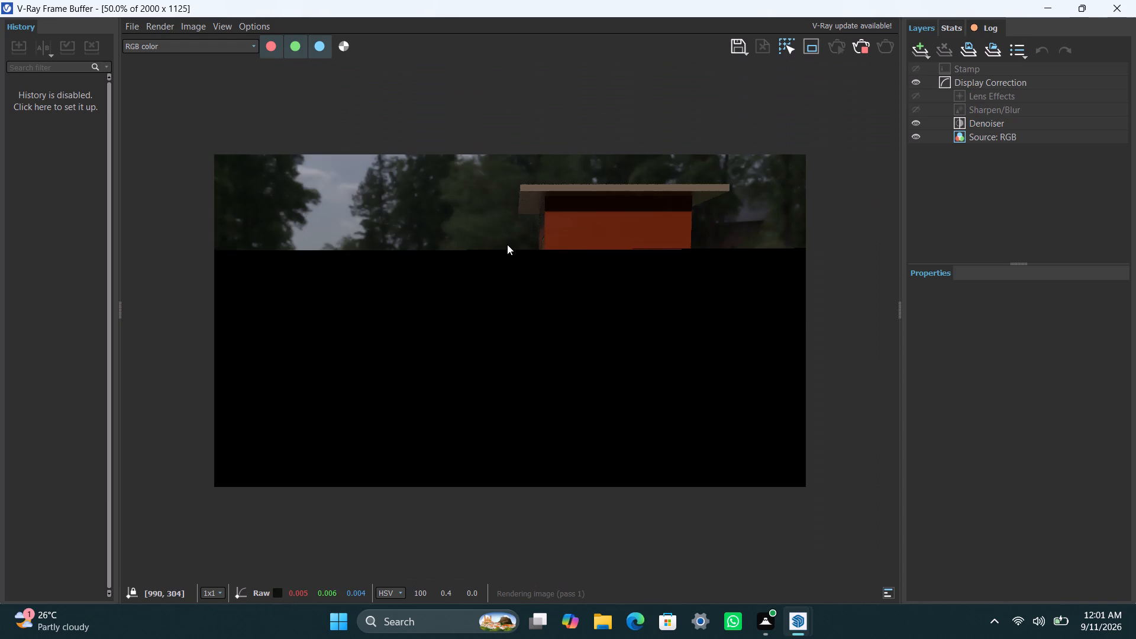
scroll(530, 224, up, 1)
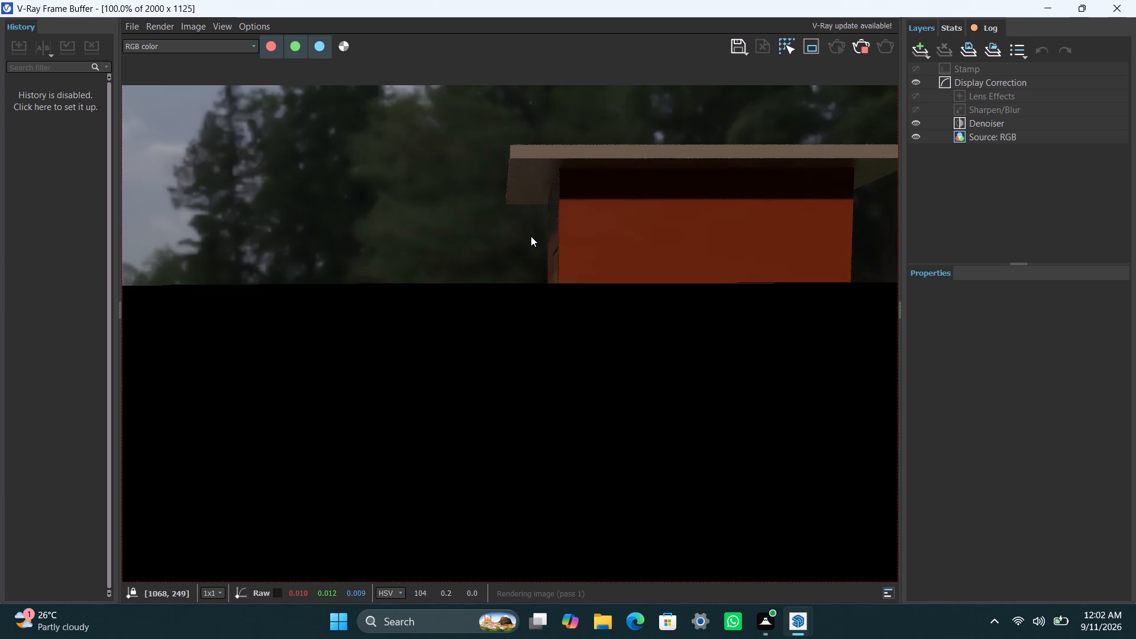
scroll(531, 236, down, 1)
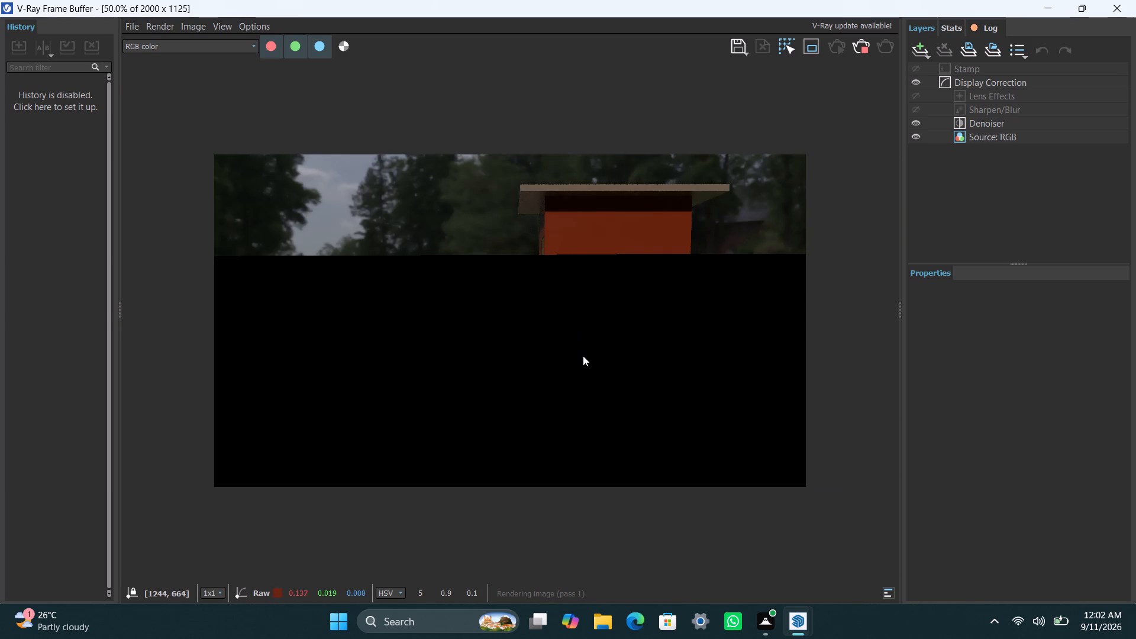
scroll(527, 278, down, 1)
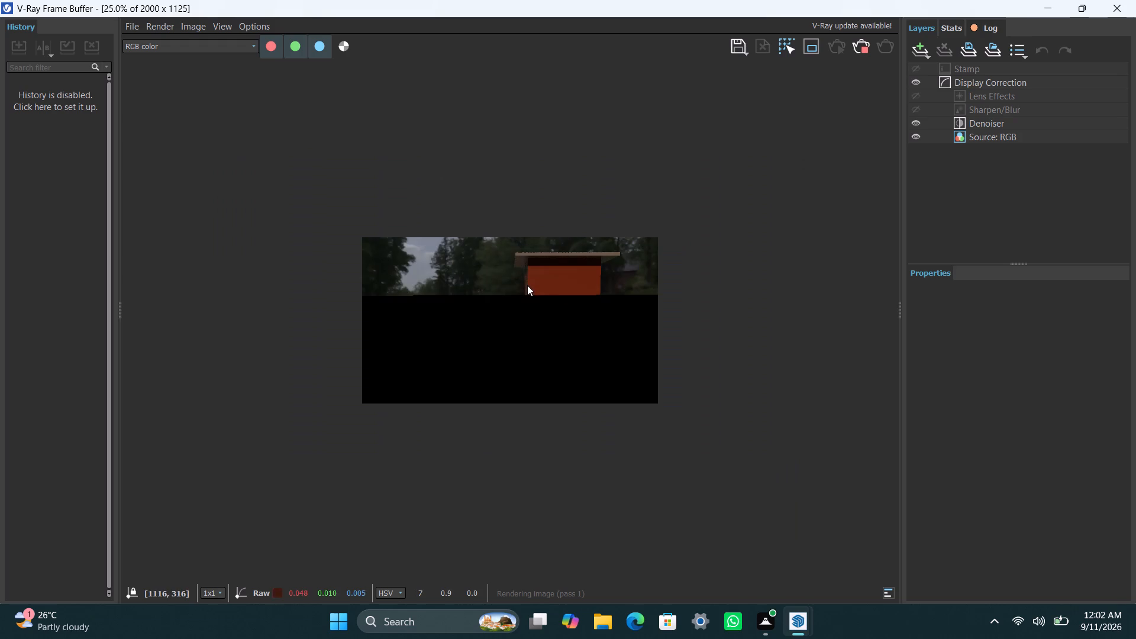
scroll(528, 288, up, 1)
scroll(528, 290, down, 1)
scroll(528, 291, up, 1)
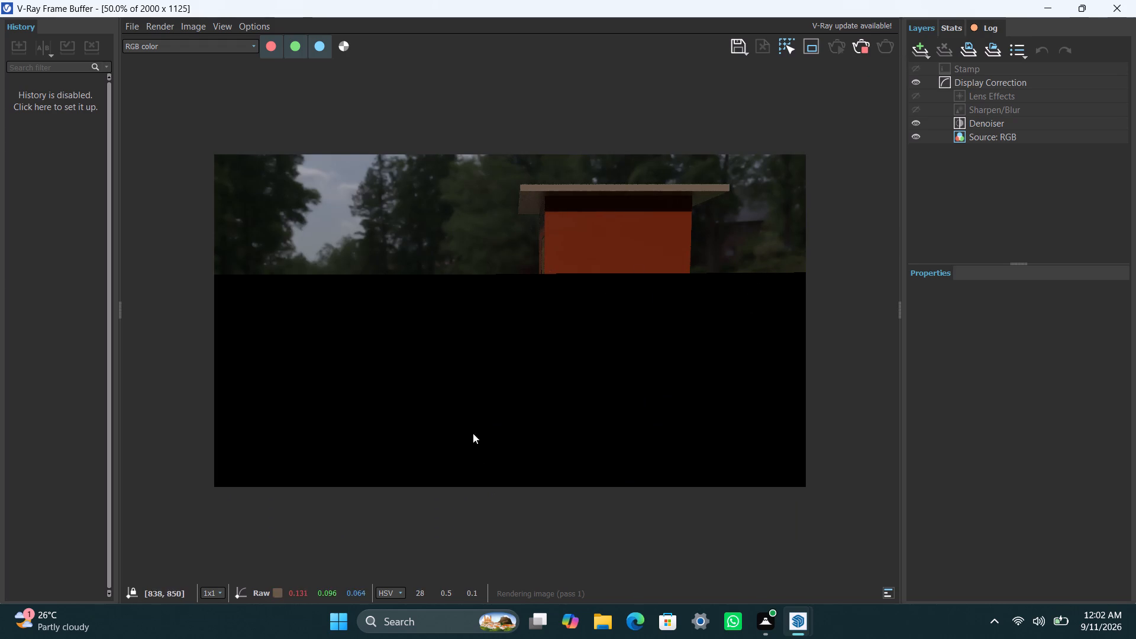
click(377, 109)
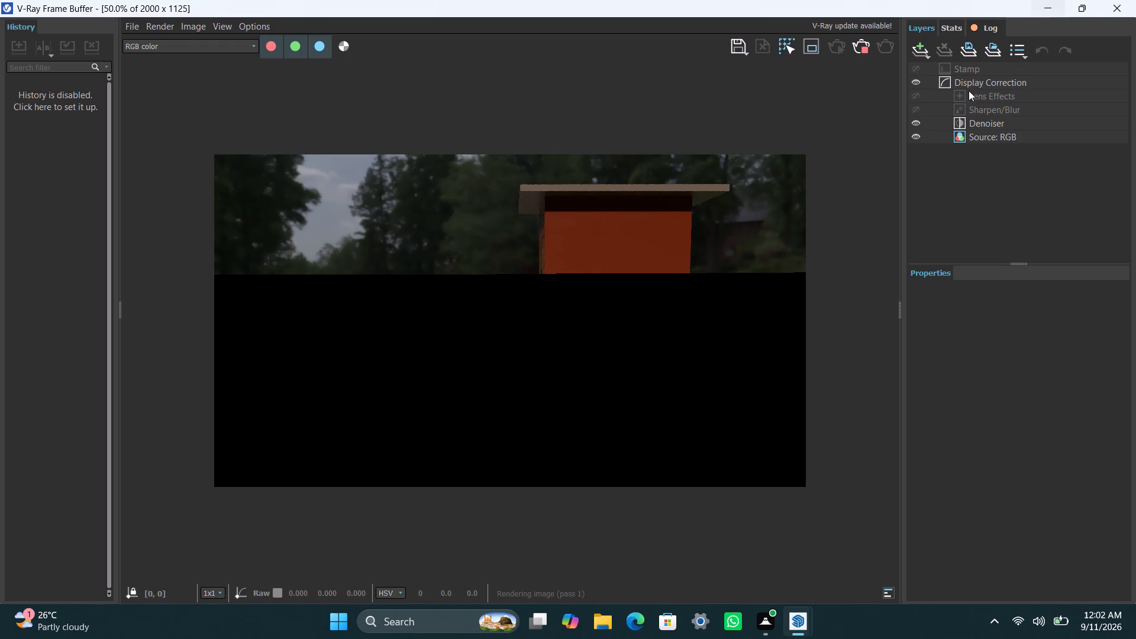
scroll(564, 396, down, 1)
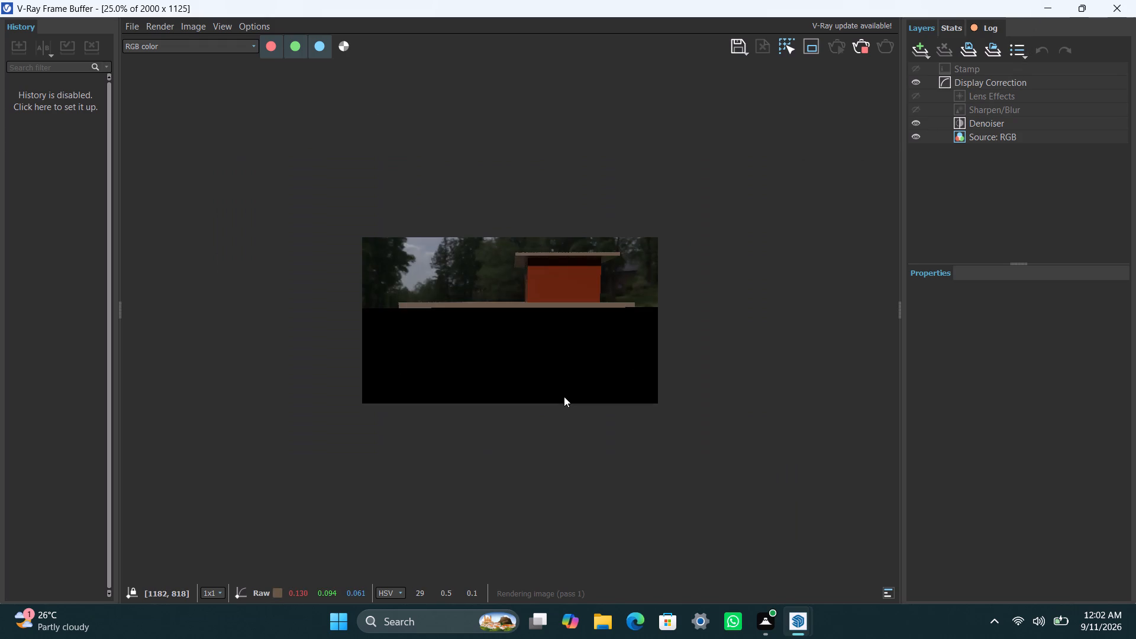
scroll(564, 396, up, 1)
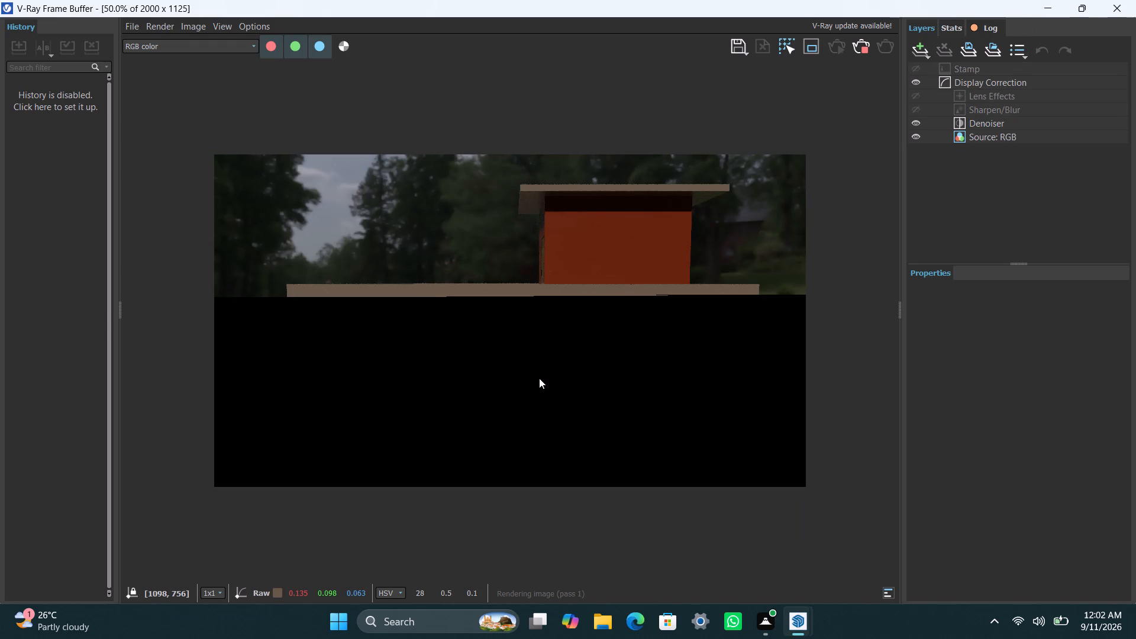
scroll(539, 378, up, 1)
scroll(539, 378, down, 1)
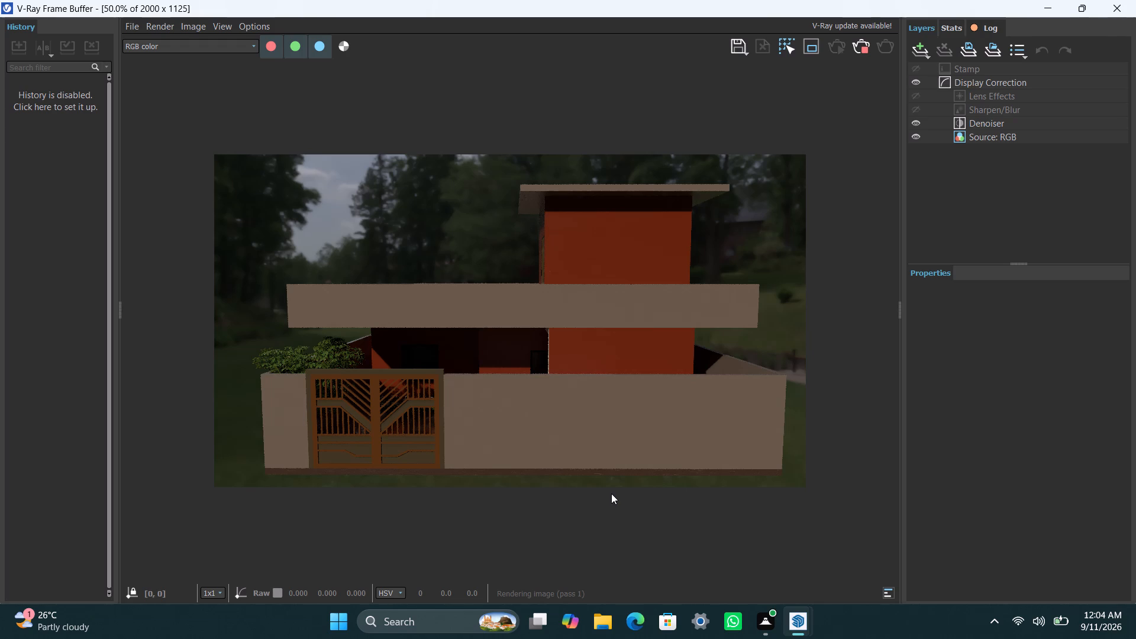
scroll(611, 493, down, 1)
scroll(611, 492, up, 1)
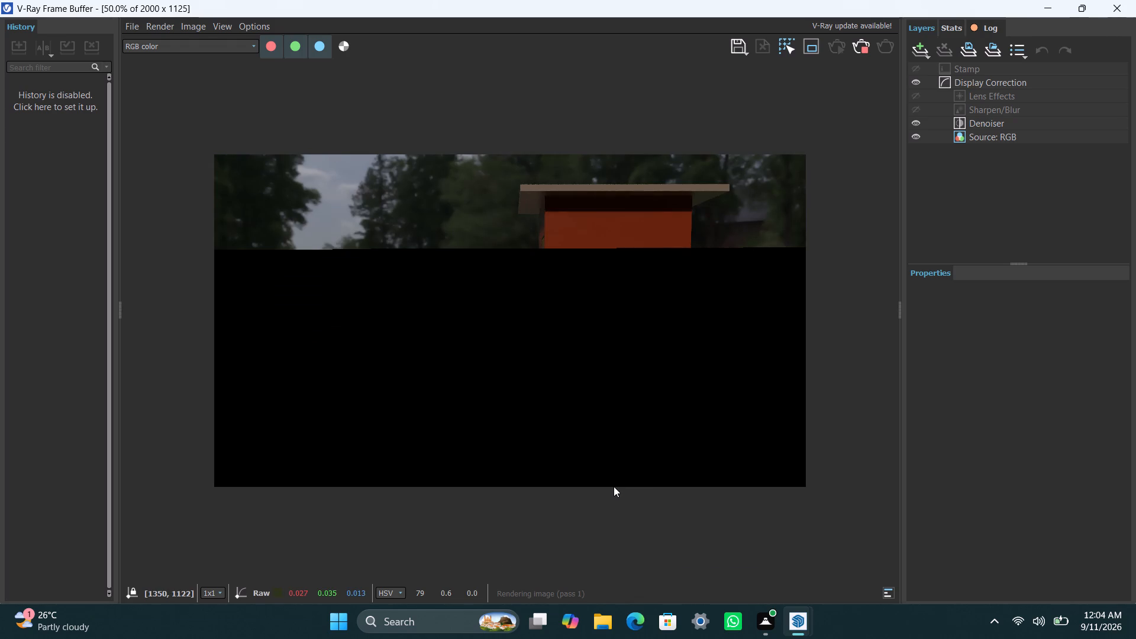
scroll(614, 486, up, 1)
scroll(614, 486, down, 1)
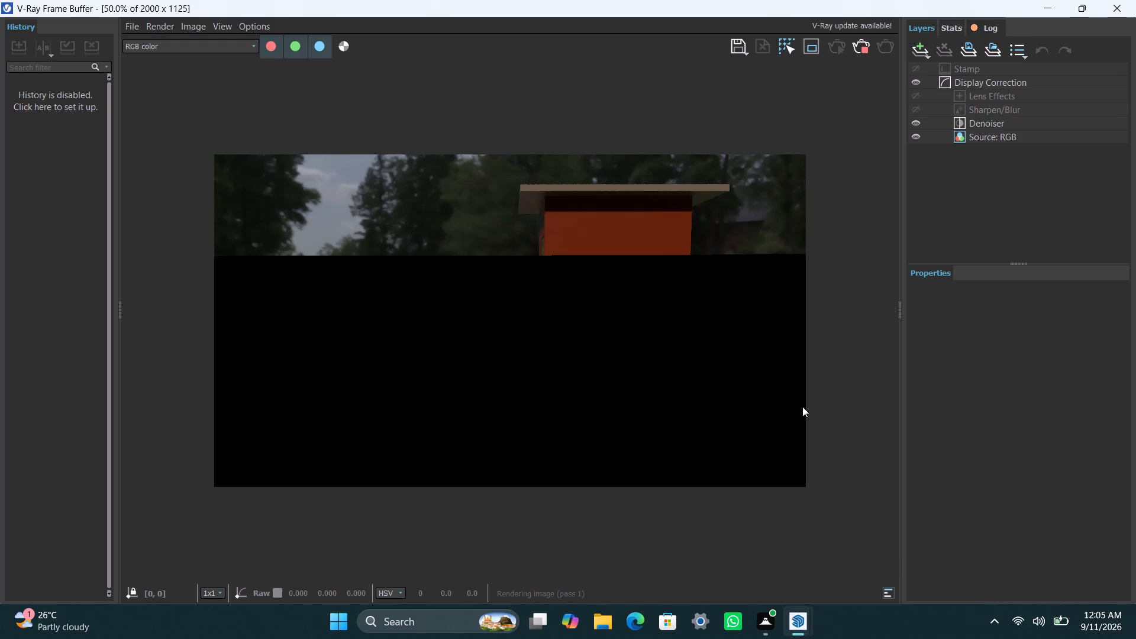
scroll(651, 341, down, 2)
scroll(651, 344, up, 2)
scroll(577, 333, up, 1)
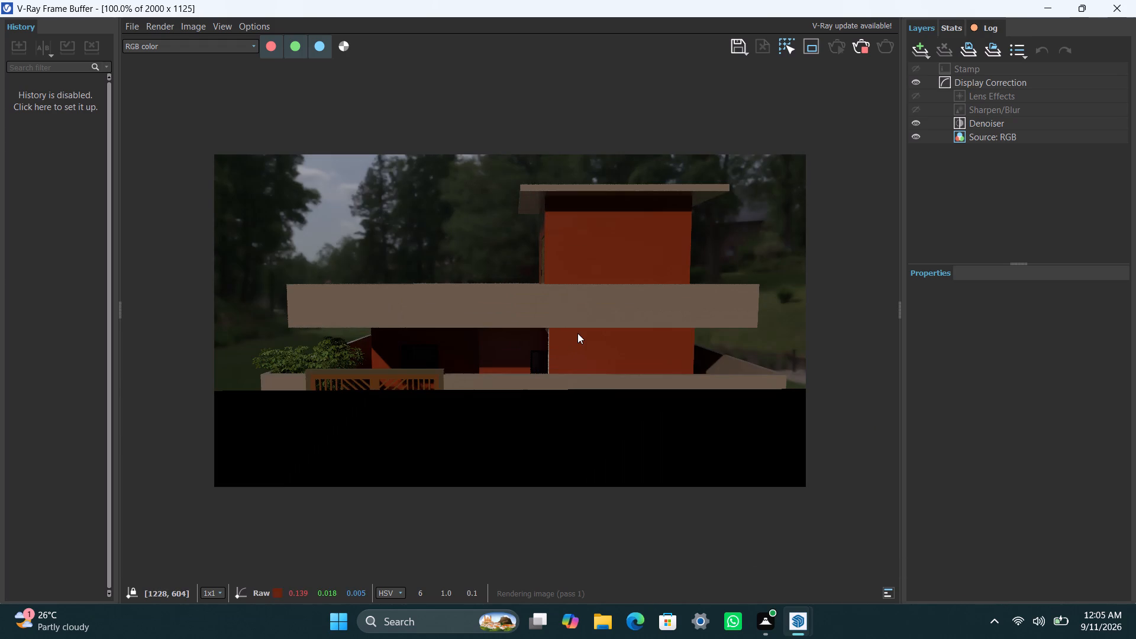
scroll(577, 333, down, 1)
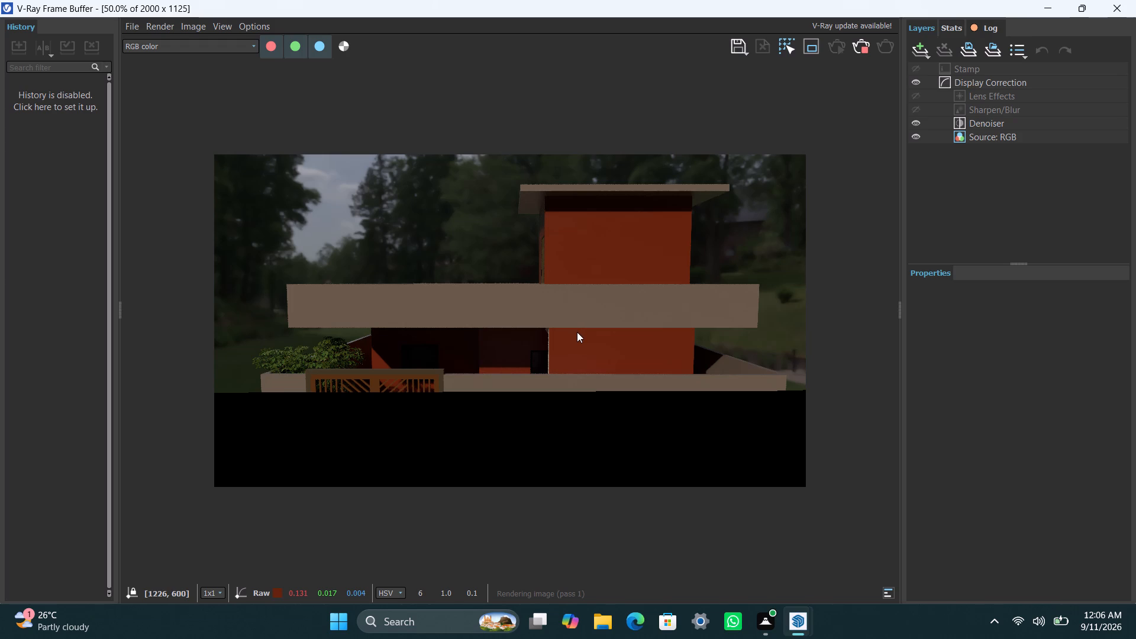
key(space)
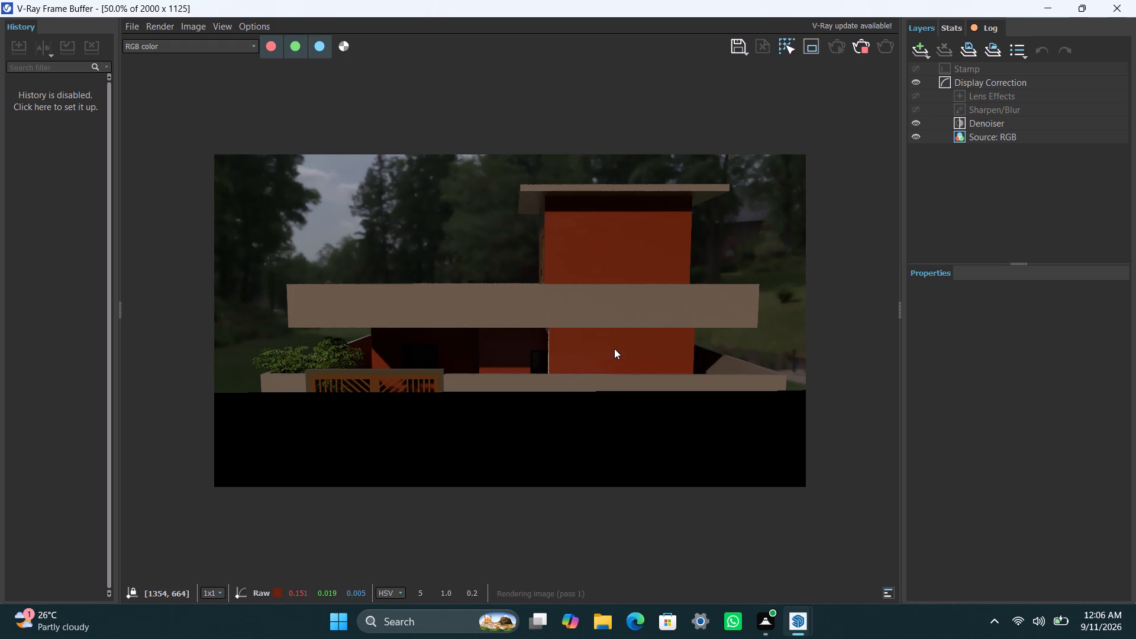
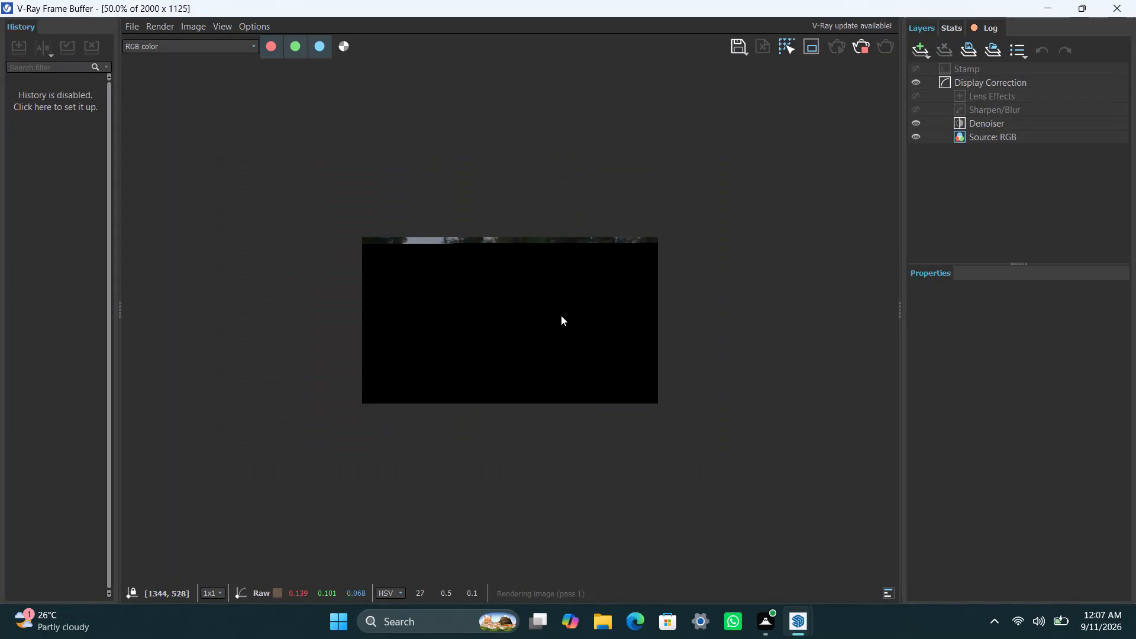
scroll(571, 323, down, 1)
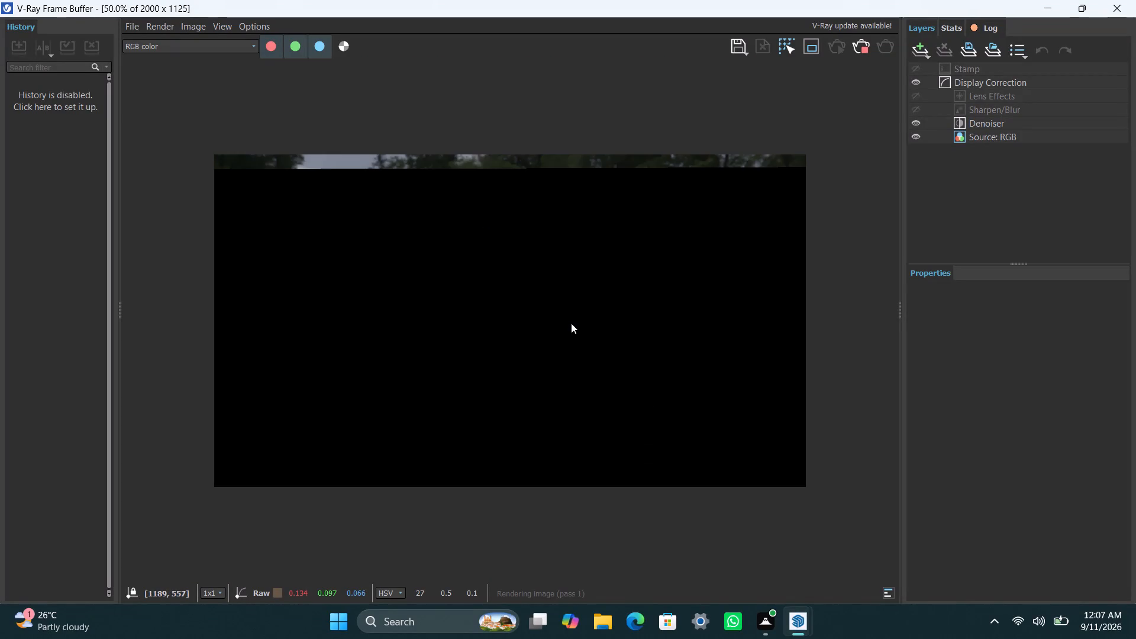
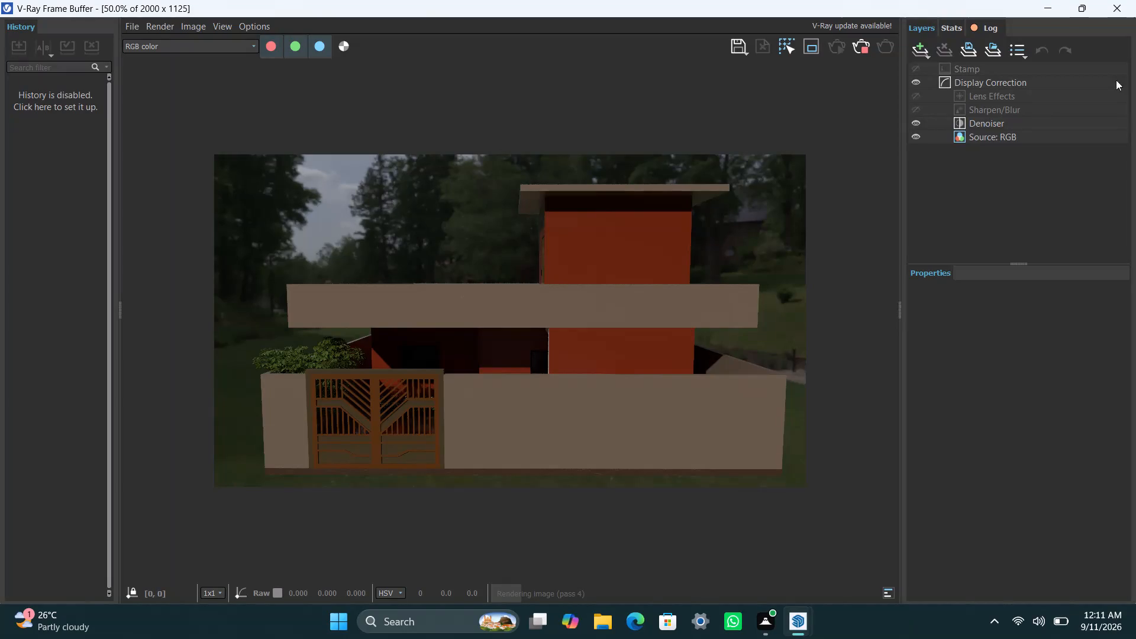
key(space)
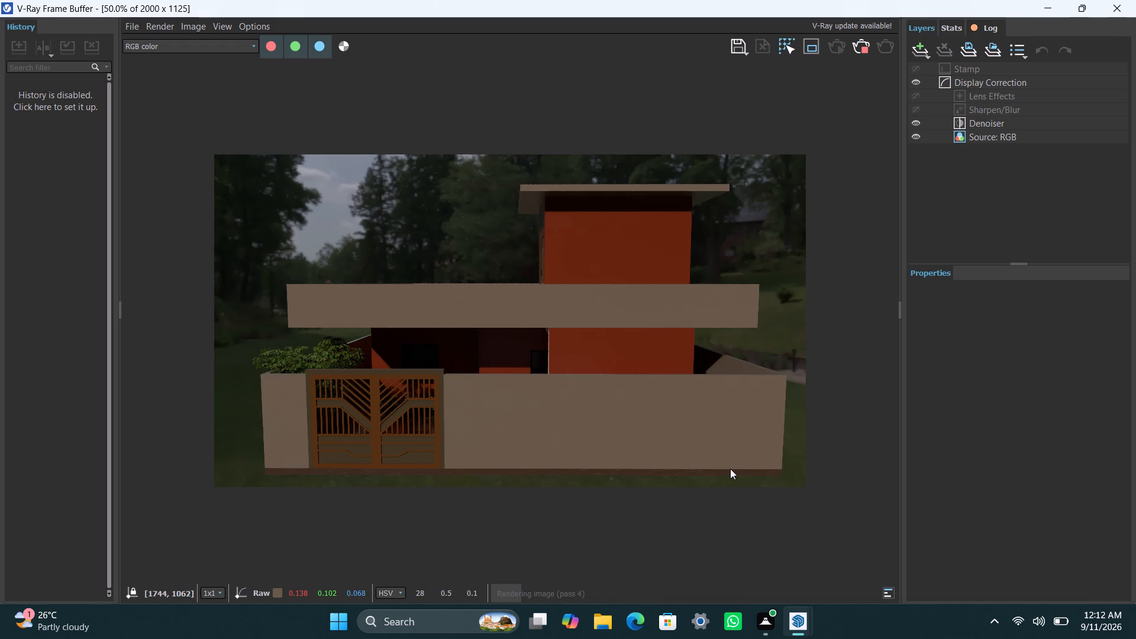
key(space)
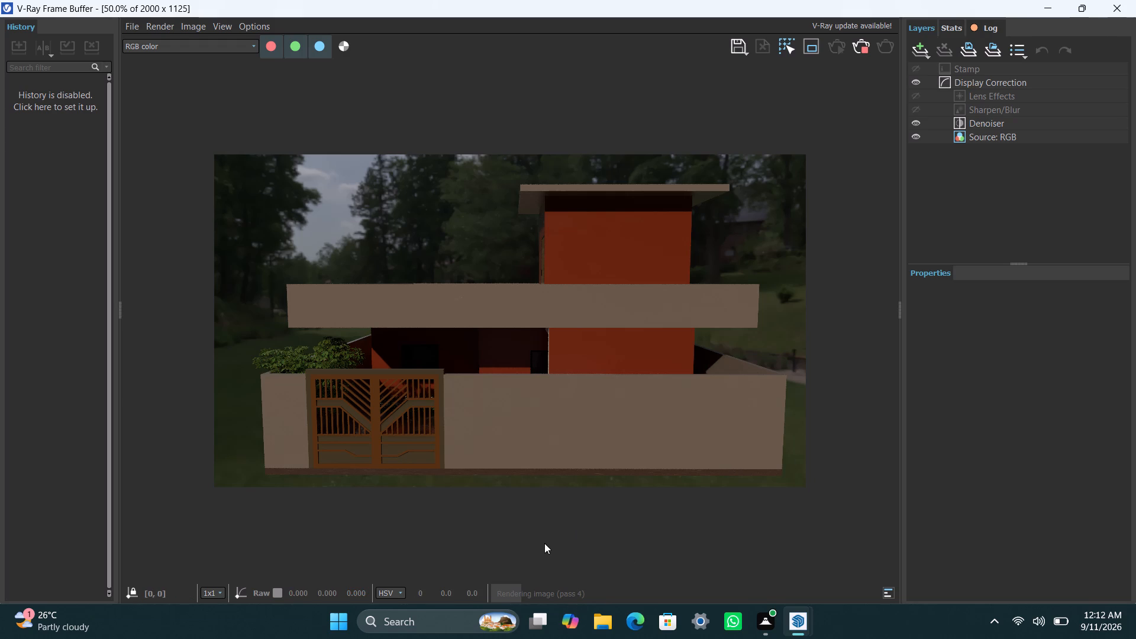
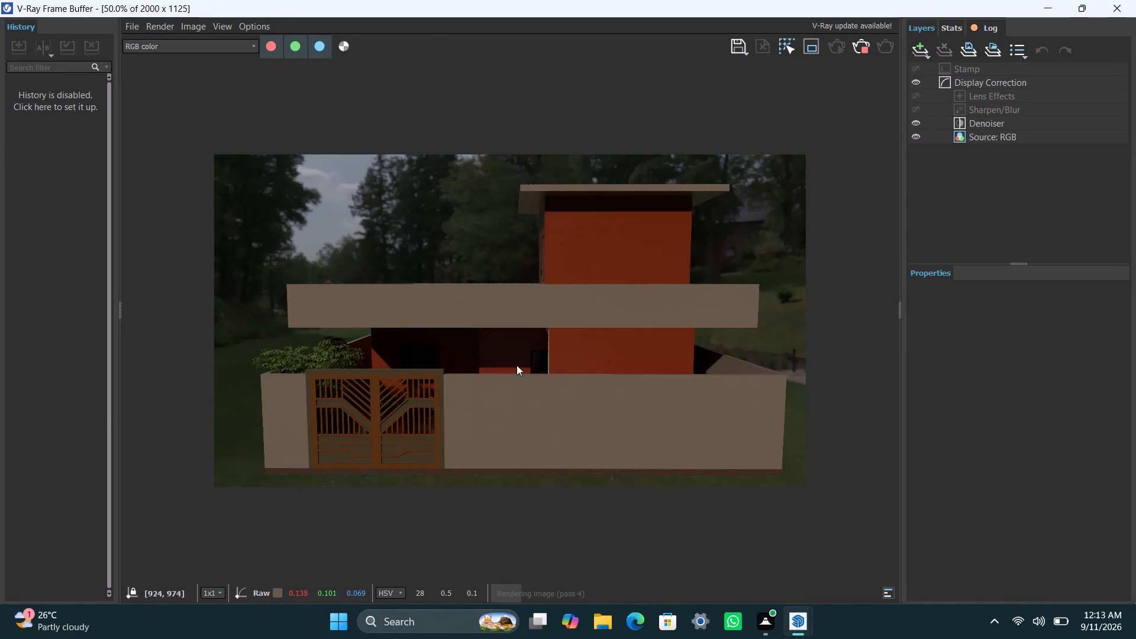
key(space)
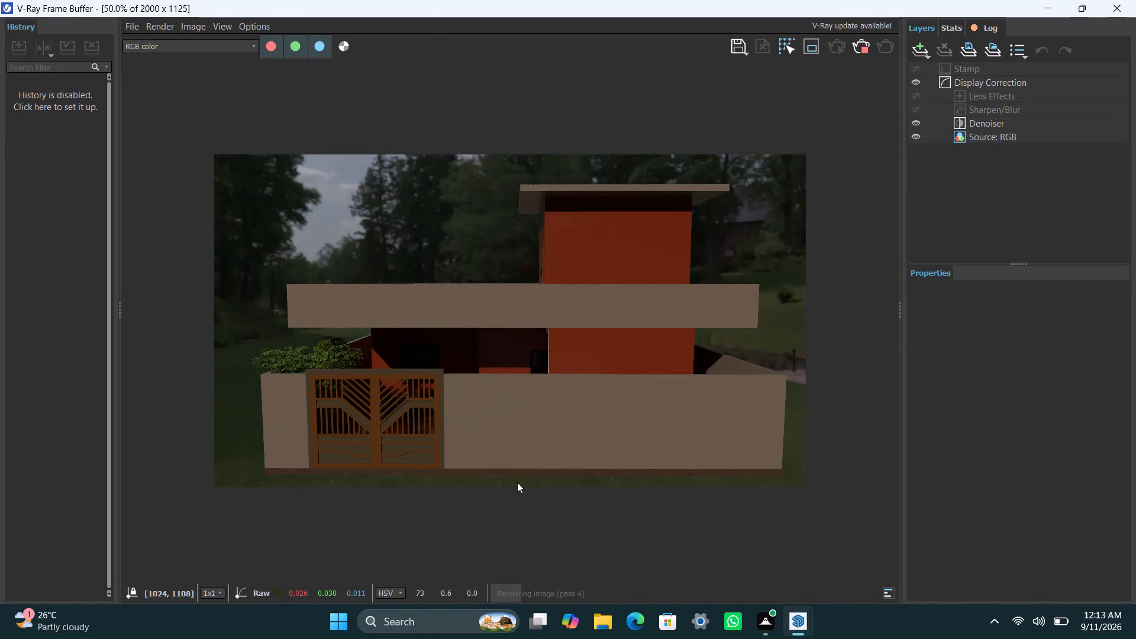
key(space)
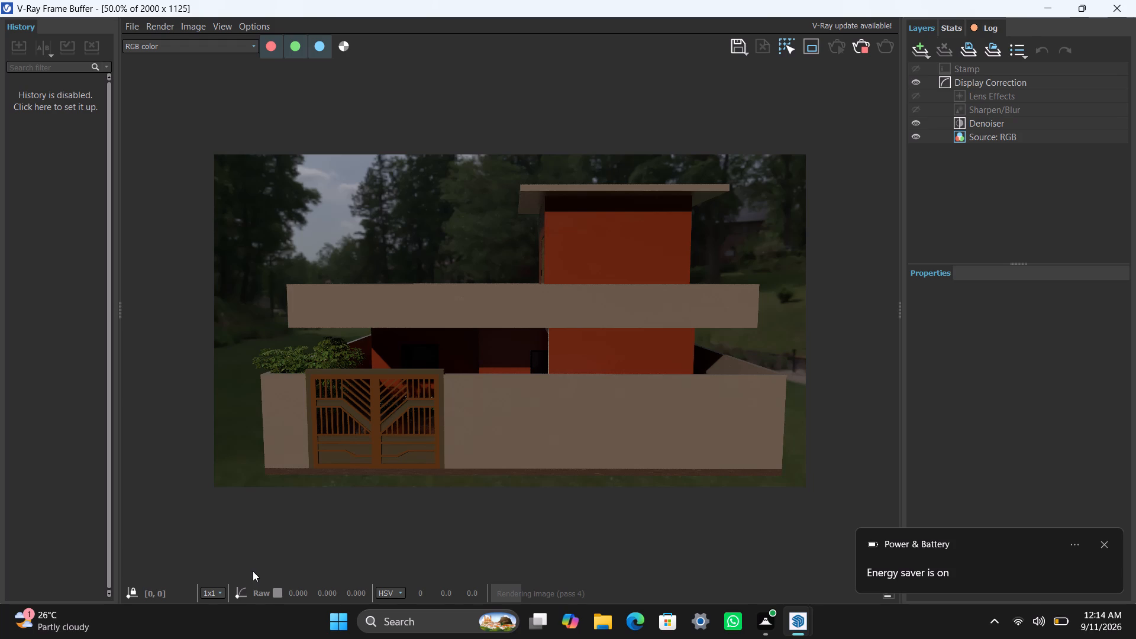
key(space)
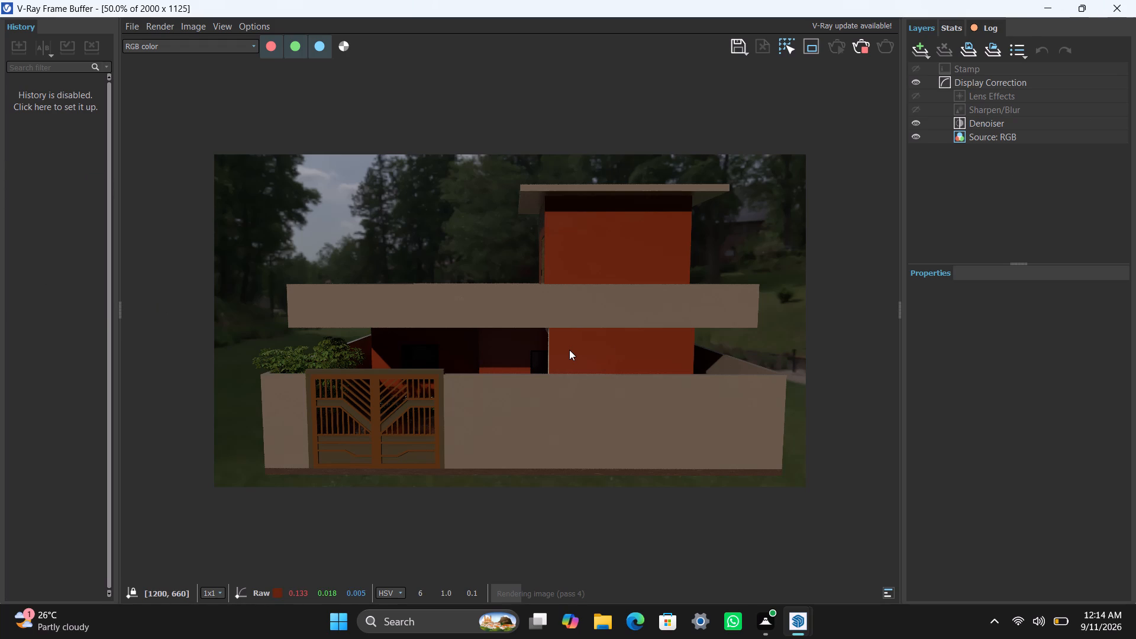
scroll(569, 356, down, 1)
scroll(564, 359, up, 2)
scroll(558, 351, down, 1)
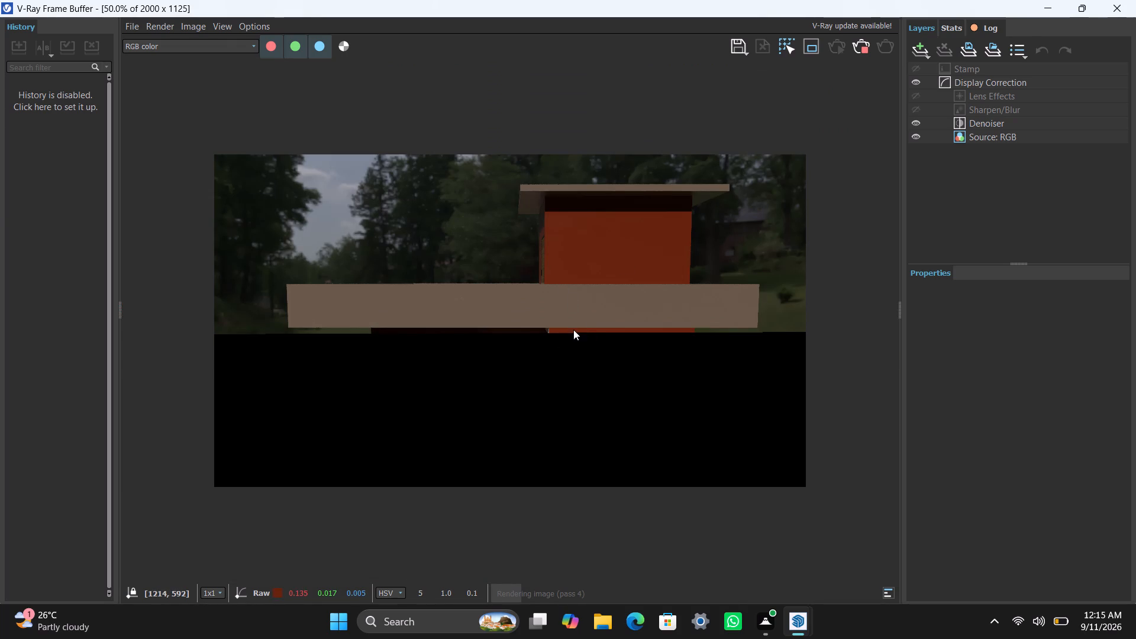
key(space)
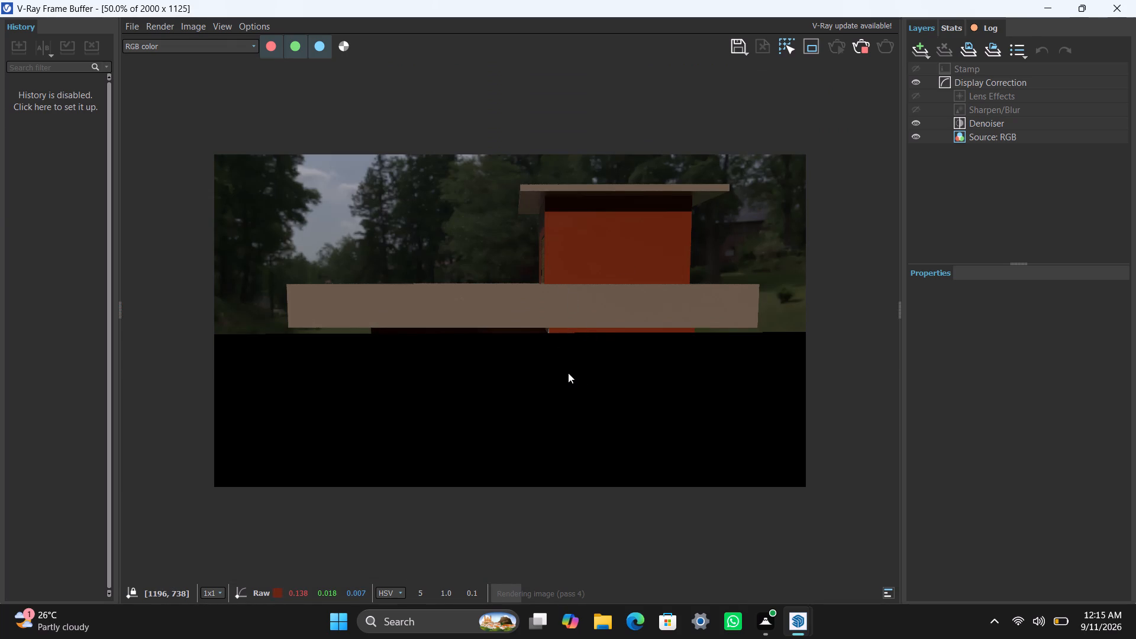
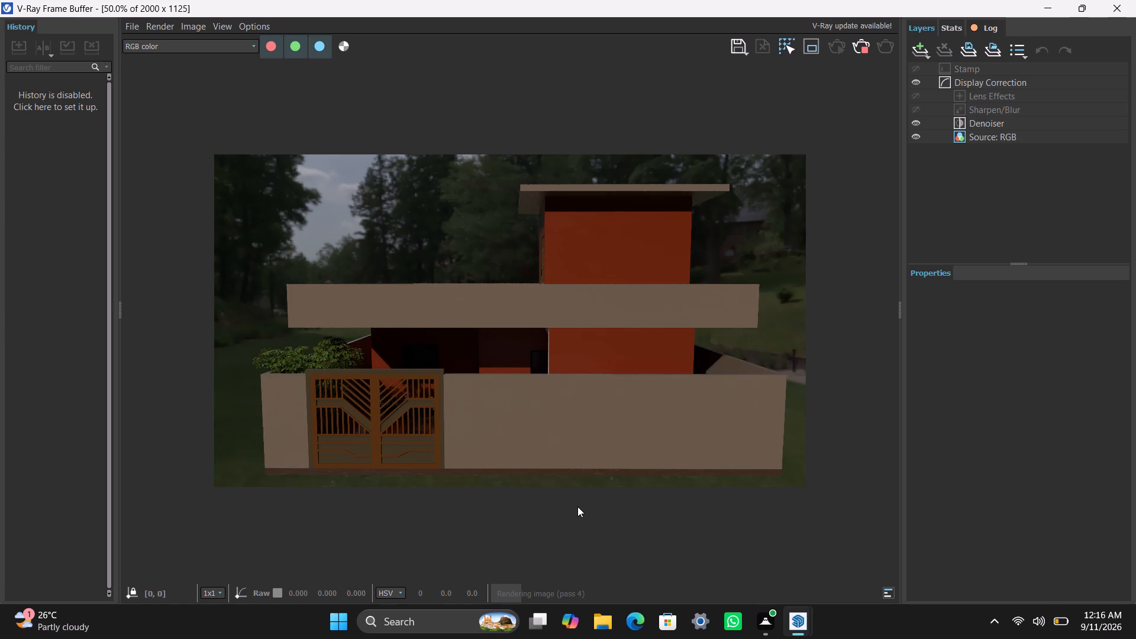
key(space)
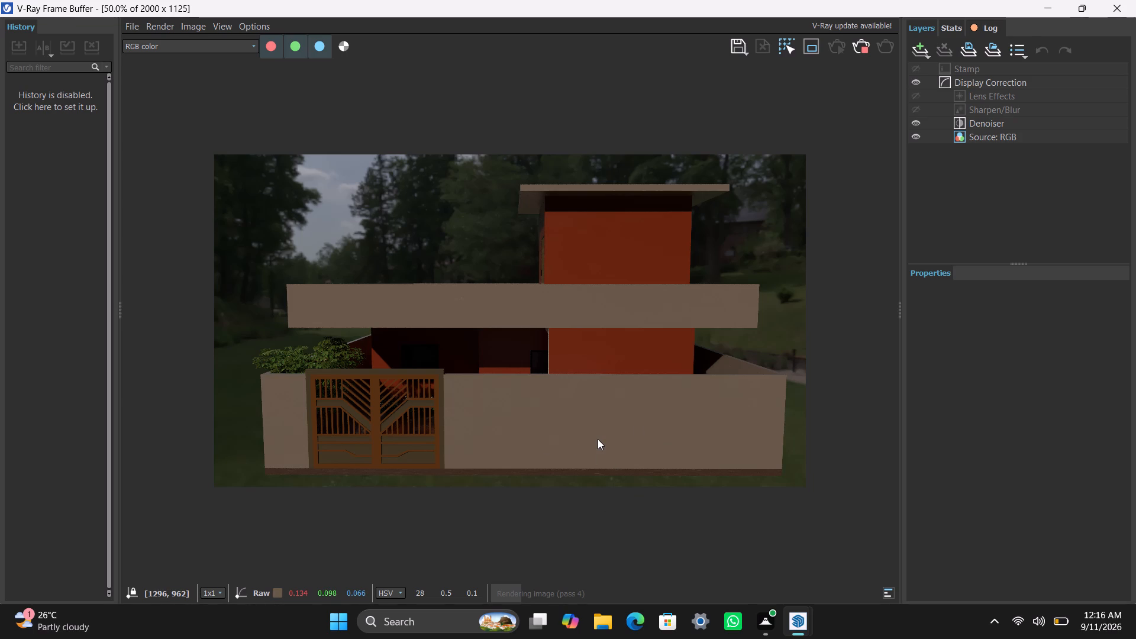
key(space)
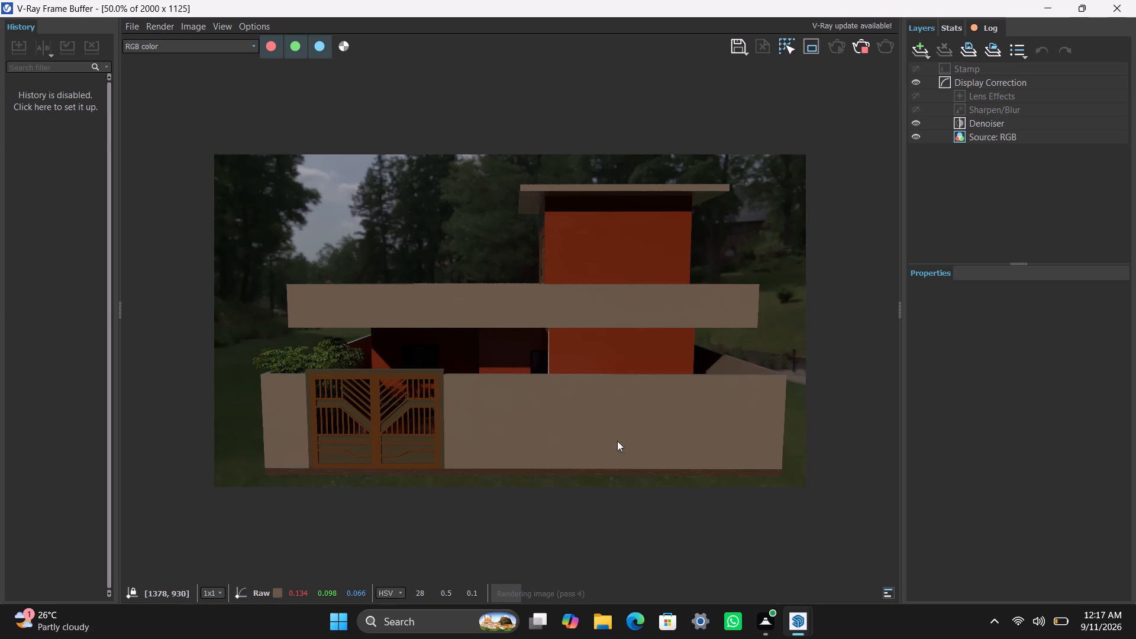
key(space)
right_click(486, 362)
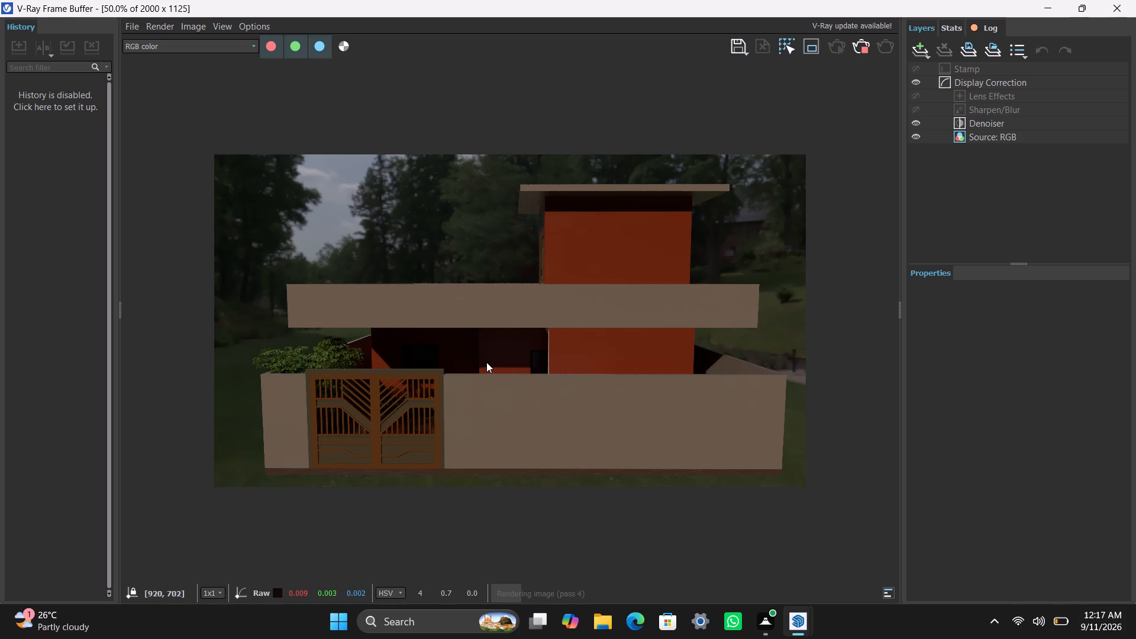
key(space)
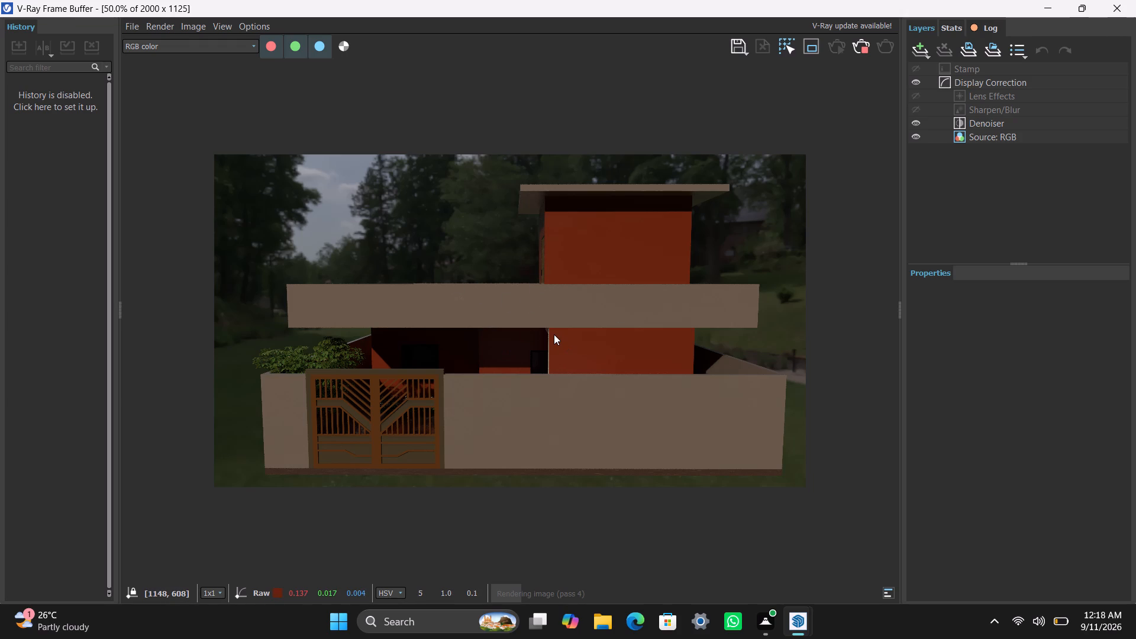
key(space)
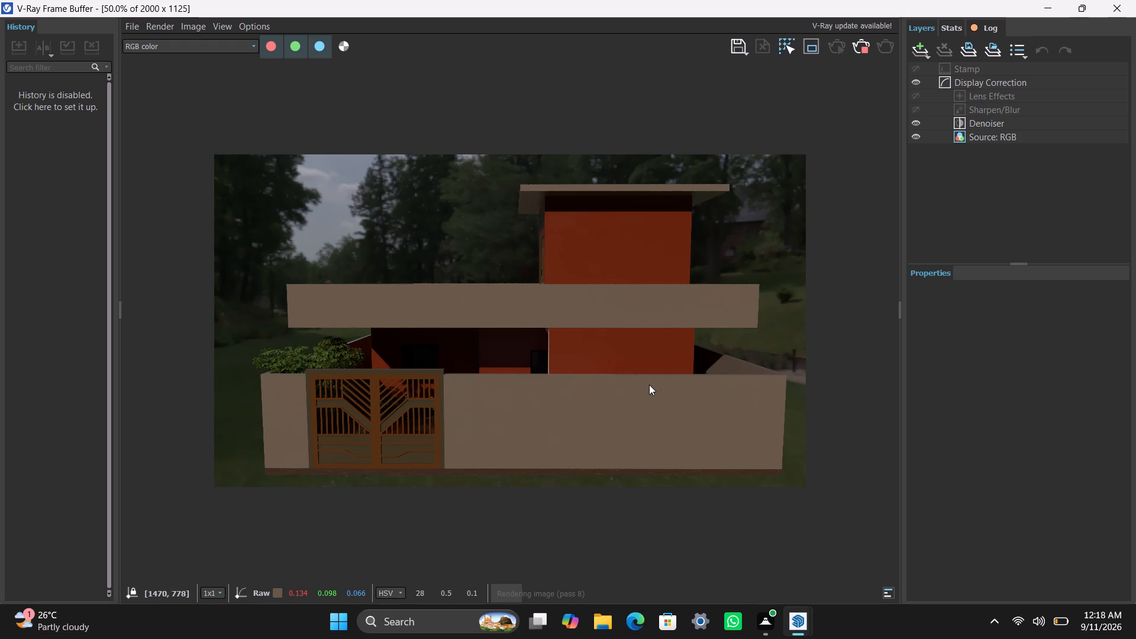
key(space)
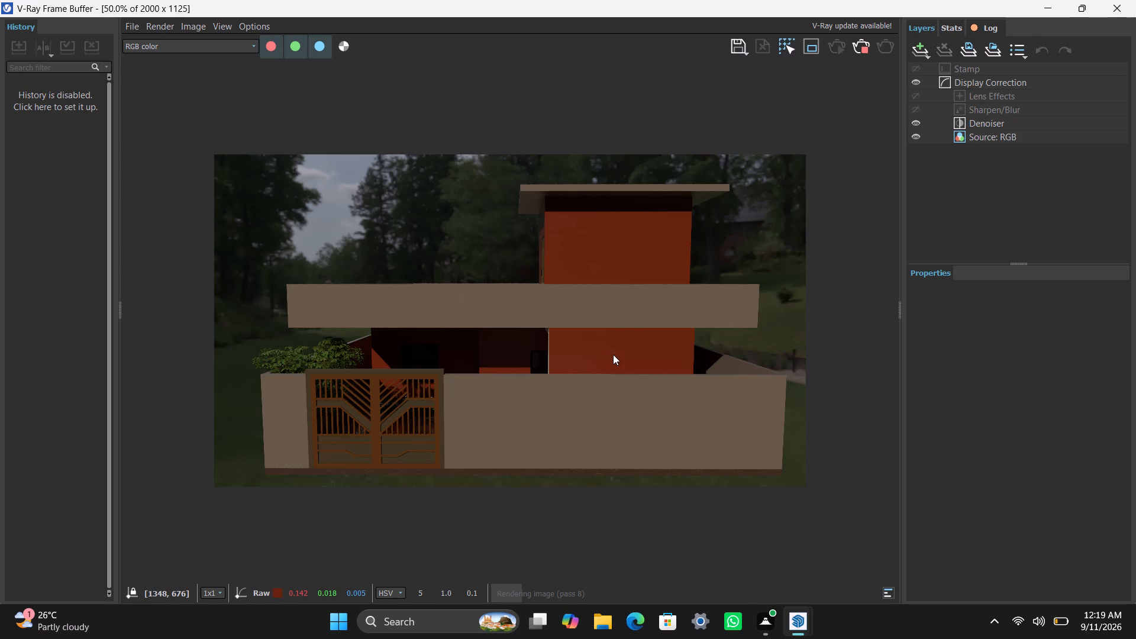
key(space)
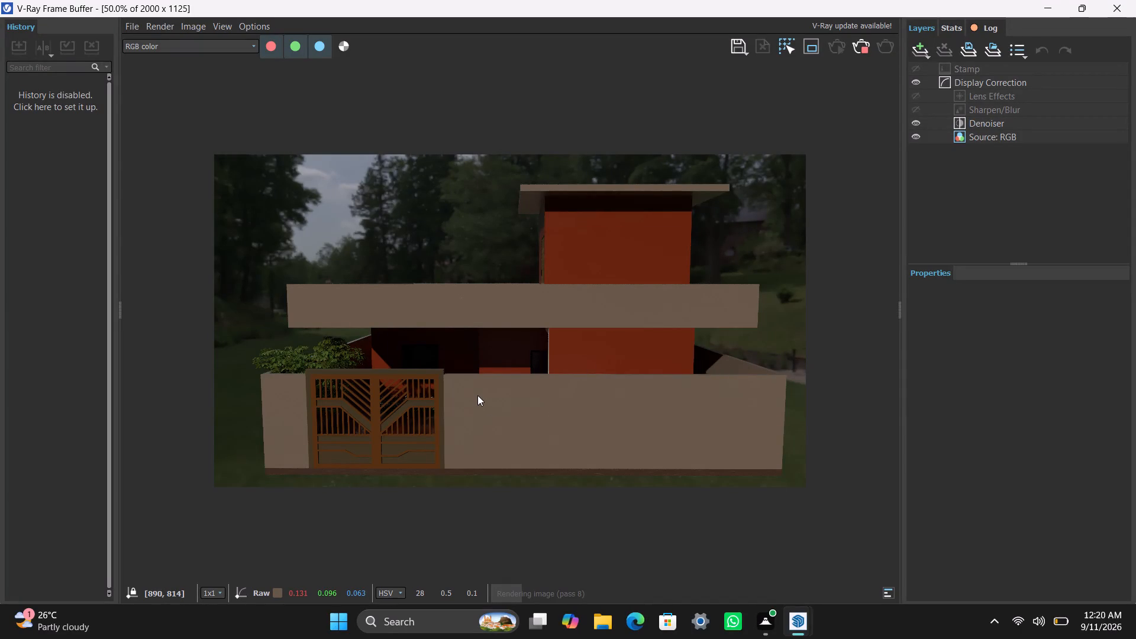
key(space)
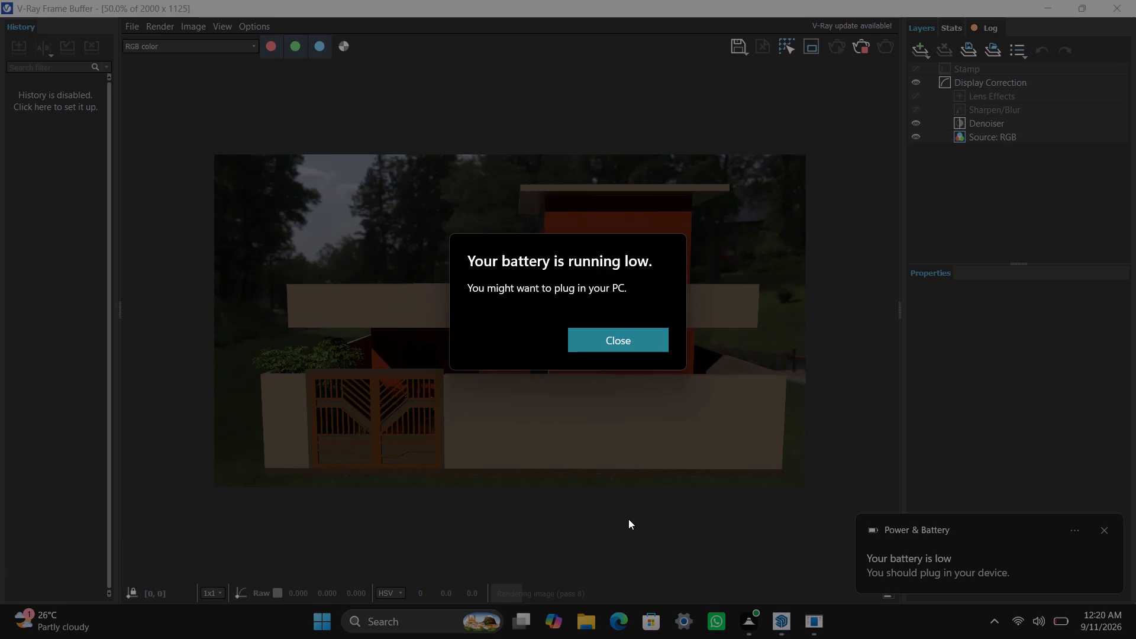
Dismiss the low-battery dialog covering the render.
key(space)
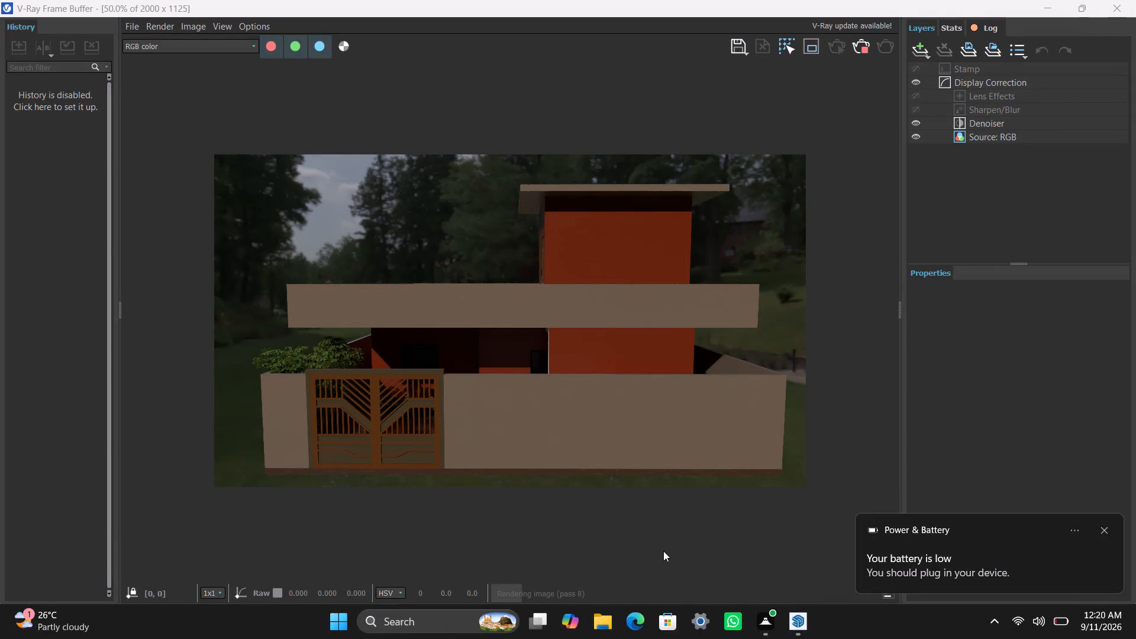
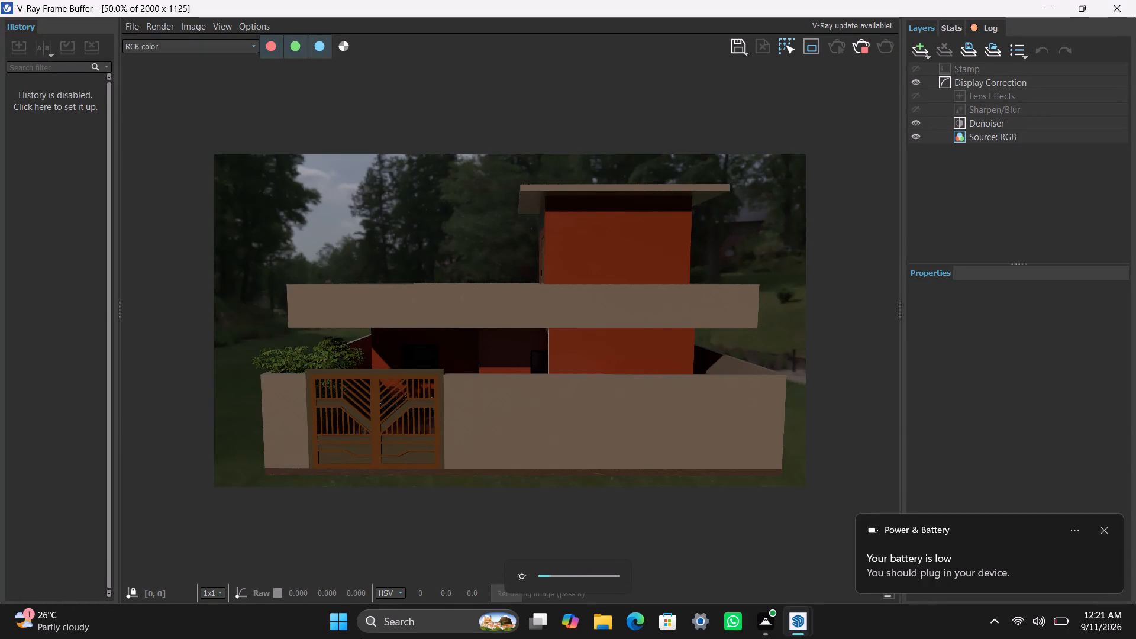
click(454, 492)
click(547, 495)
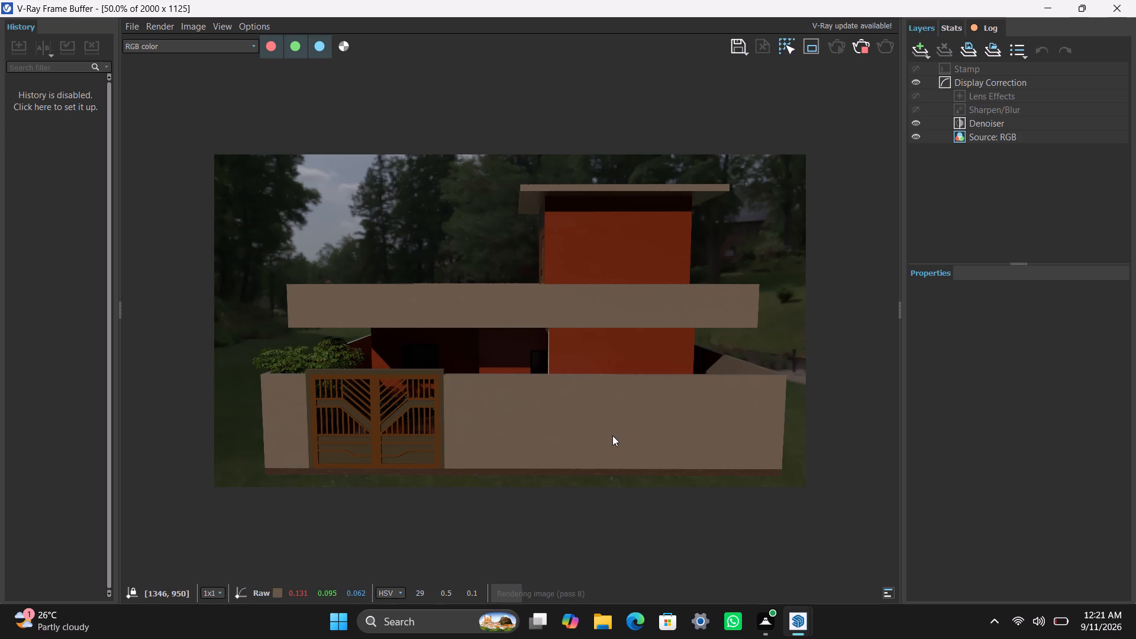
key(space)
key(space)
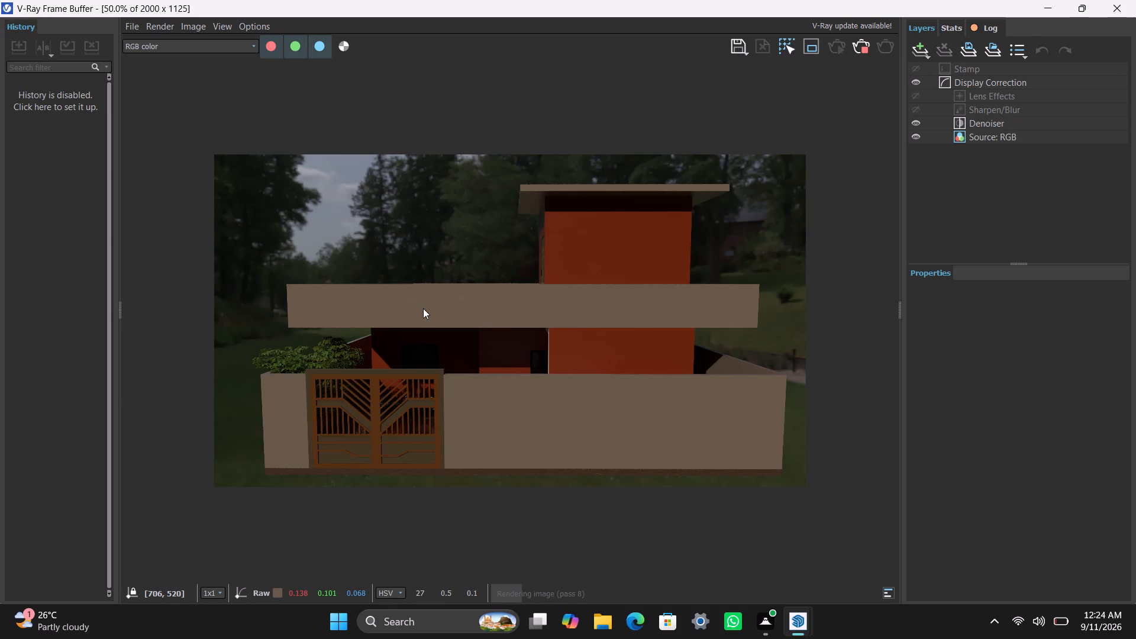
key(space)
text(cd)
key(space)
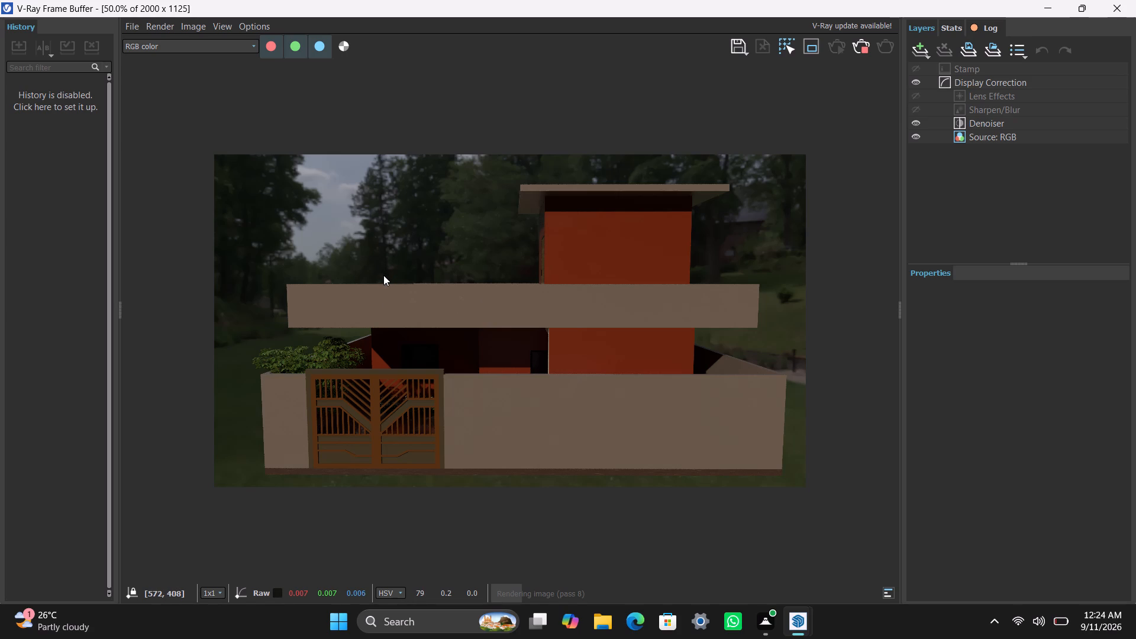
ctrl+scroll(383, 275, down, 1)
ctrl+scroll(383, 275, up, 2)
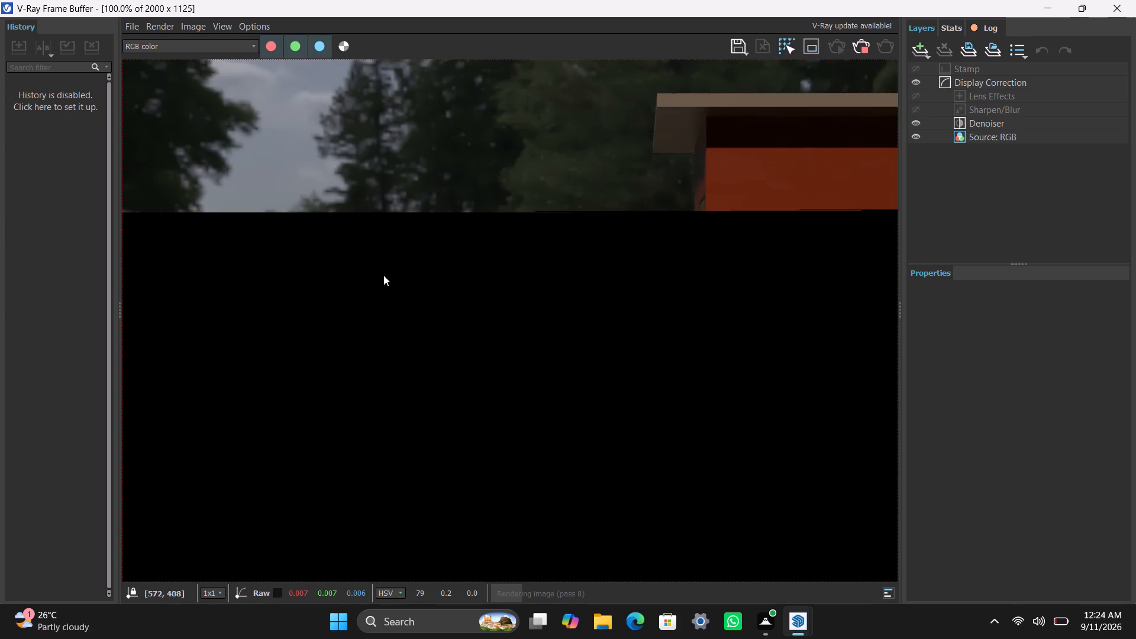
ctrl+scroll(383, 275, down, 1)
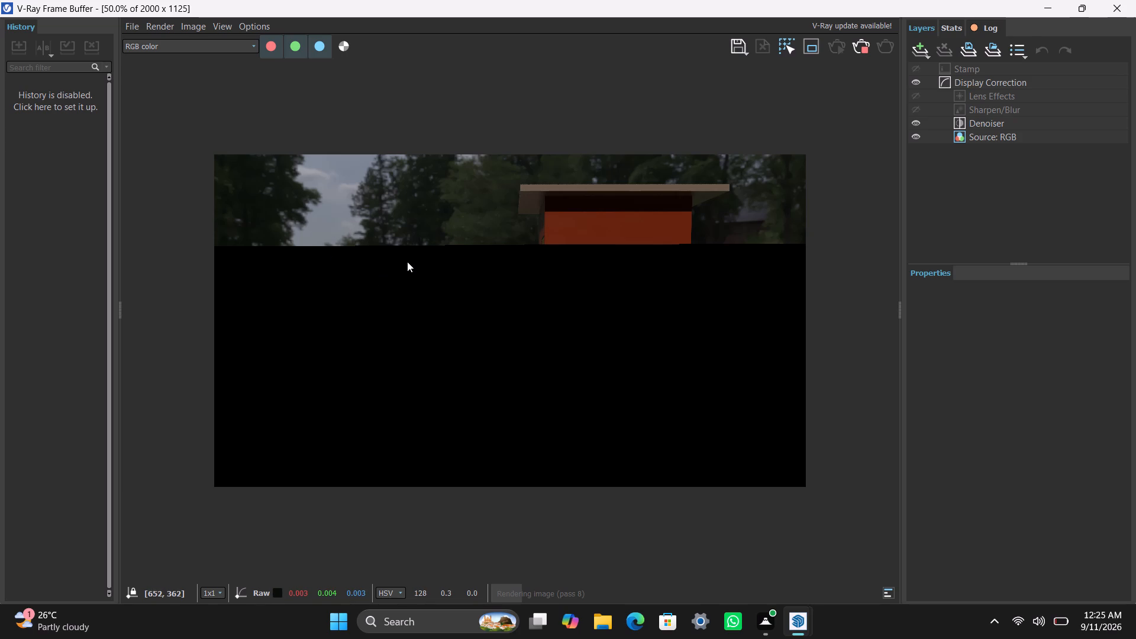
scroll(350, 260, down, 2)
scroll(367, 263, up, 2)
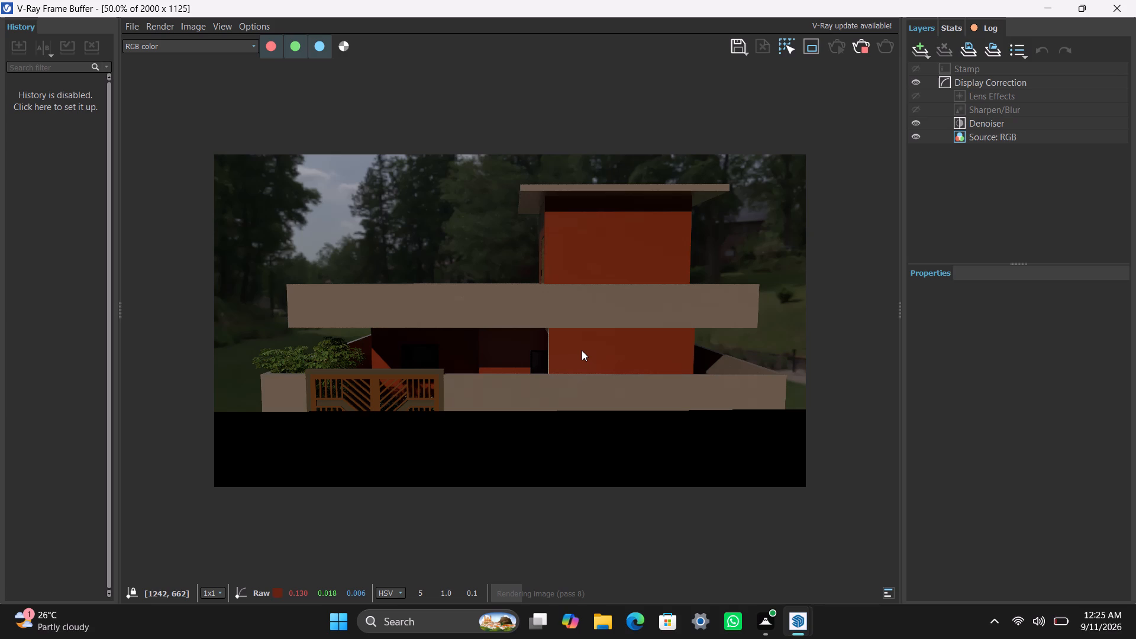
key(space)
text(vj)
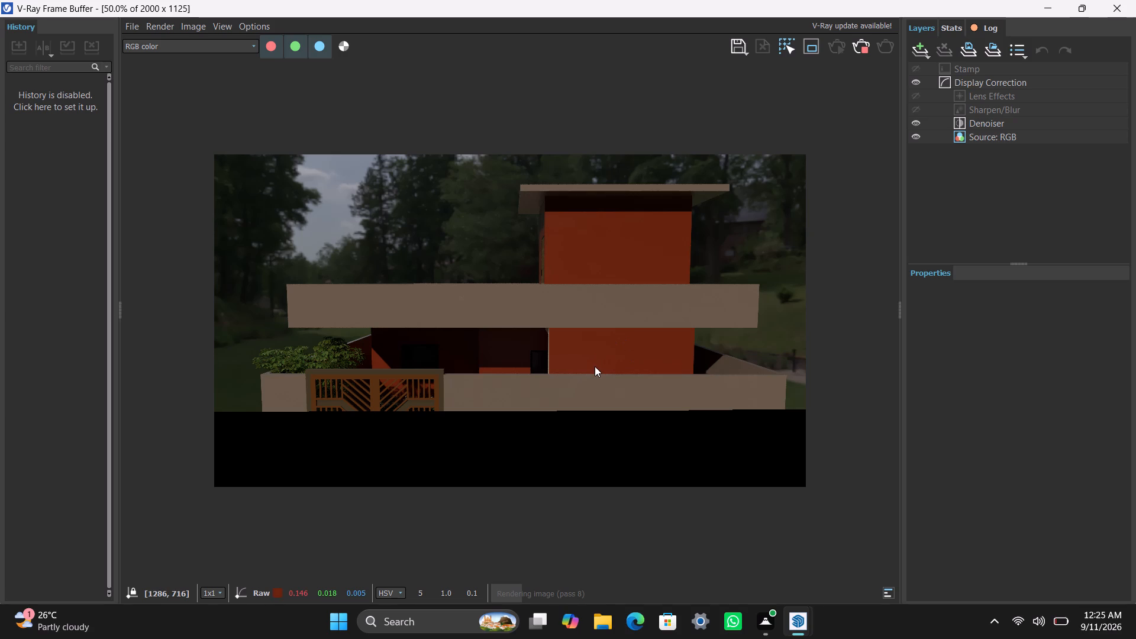
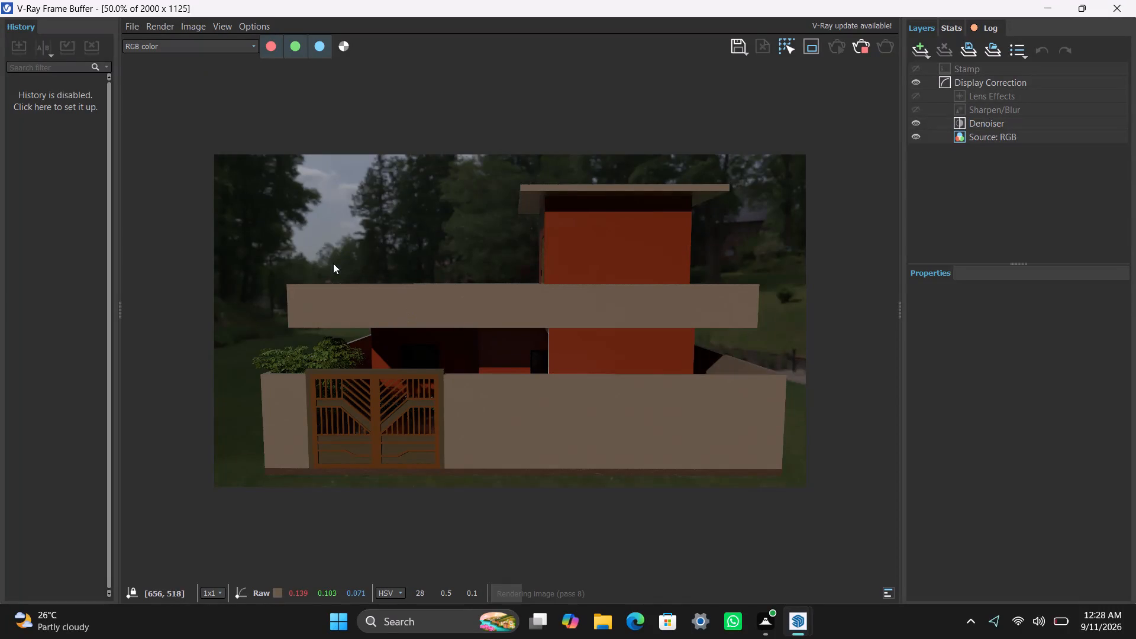
Save the current RGB render channel as a PNG named "west facing HP" in the photos folder inside Documents > internship.
click(128, 25)
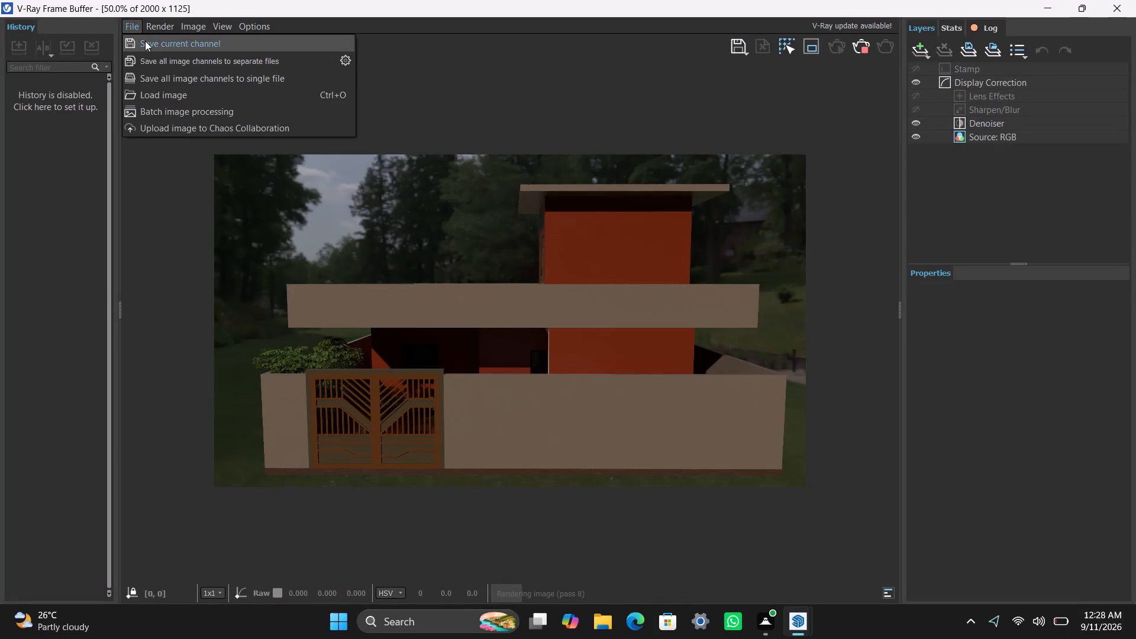
click(145, 41)
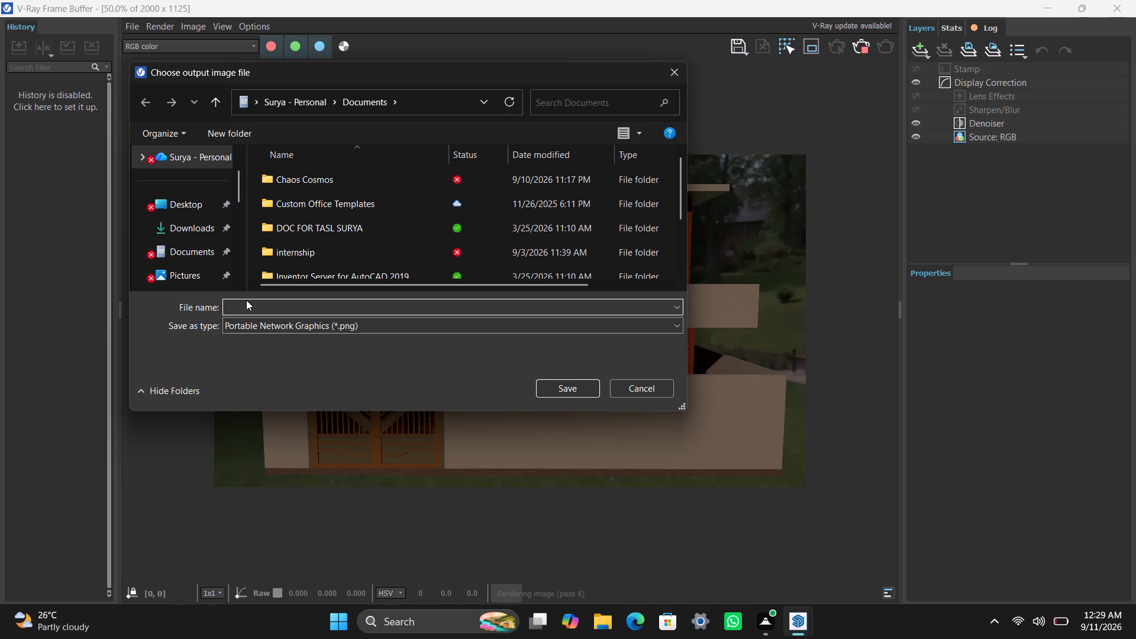
key(w)
text(est faci)
text(ng)
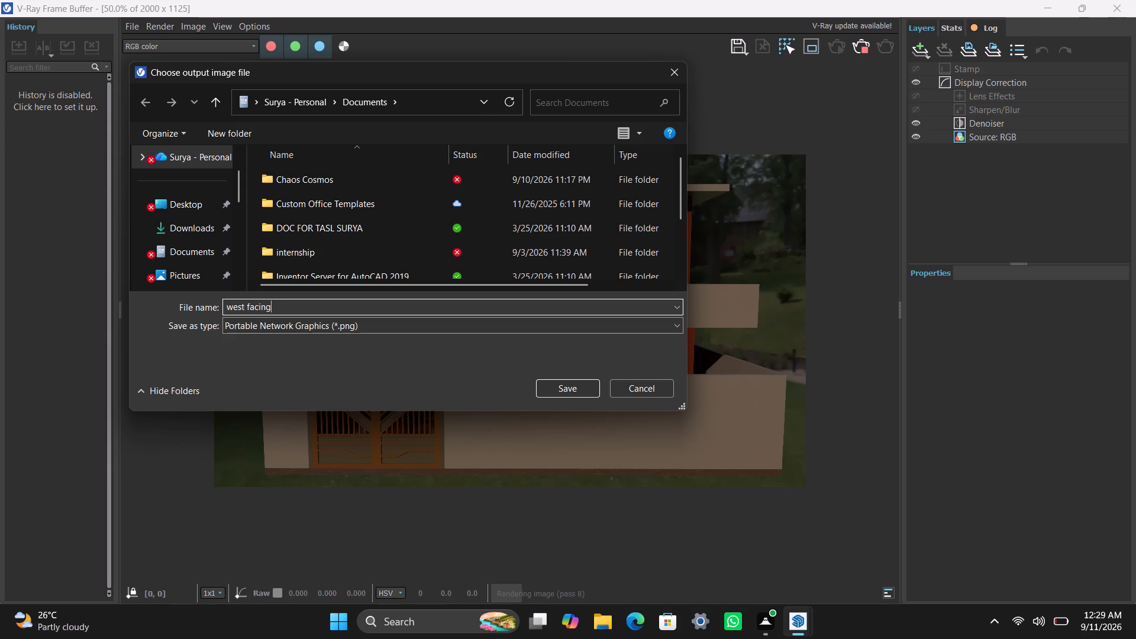
key(space)
text(HP)
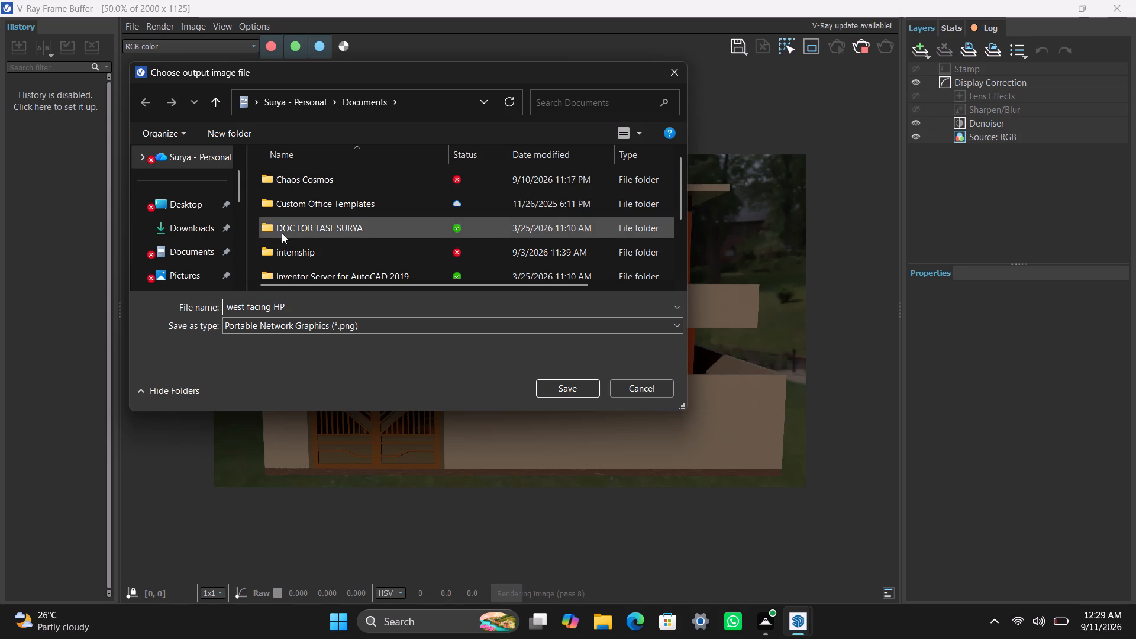
double_click(283, 248)
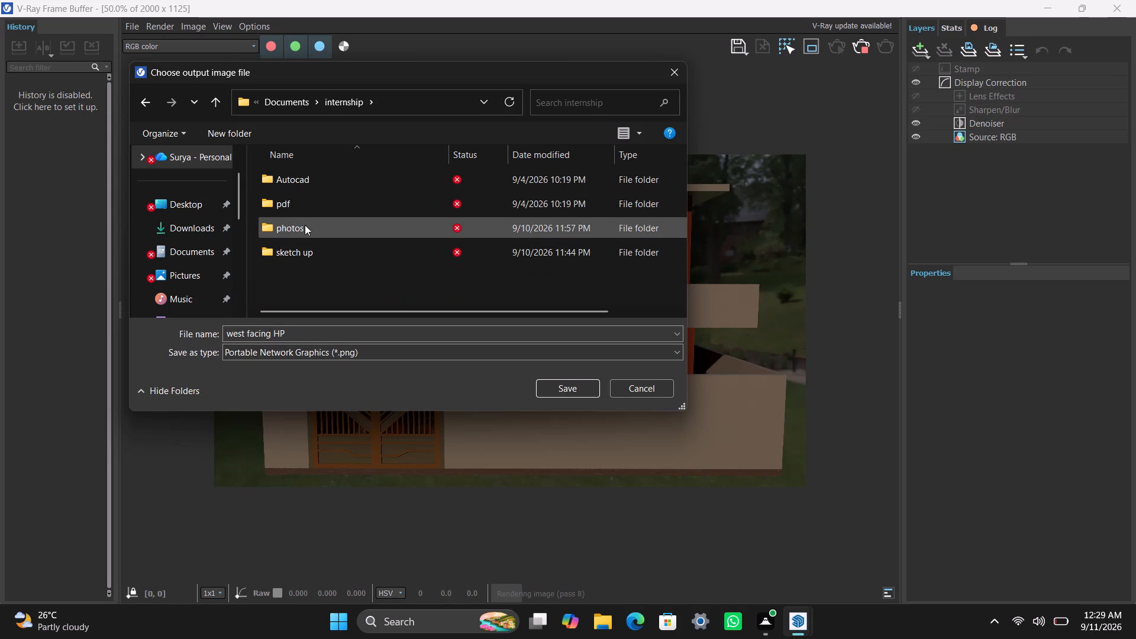
double_click(310, 217)
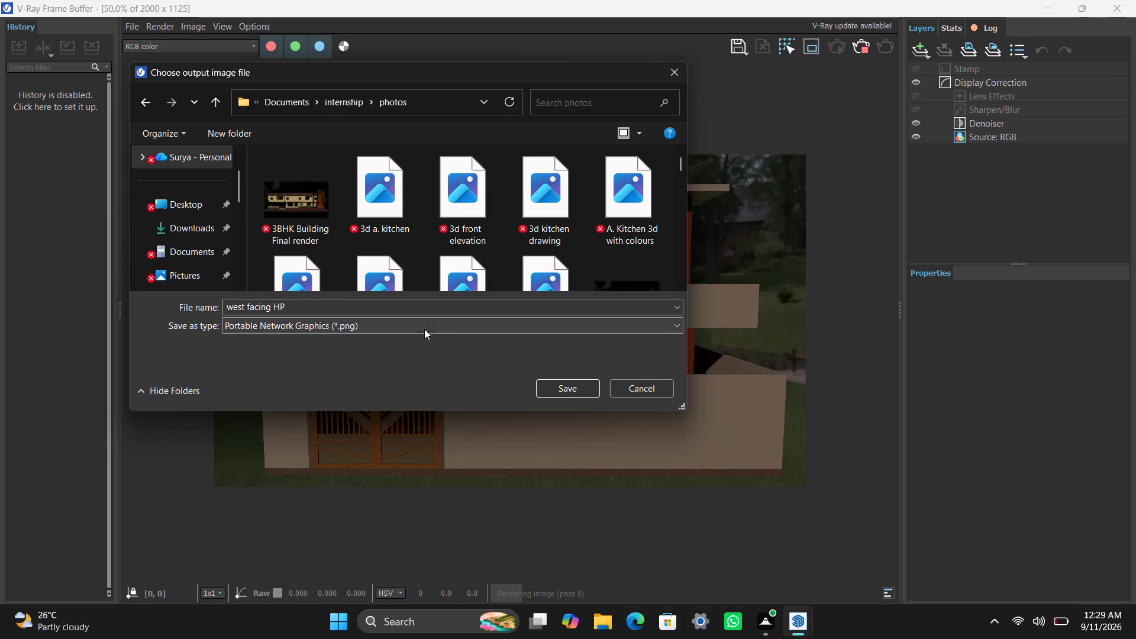
click(551, 391)
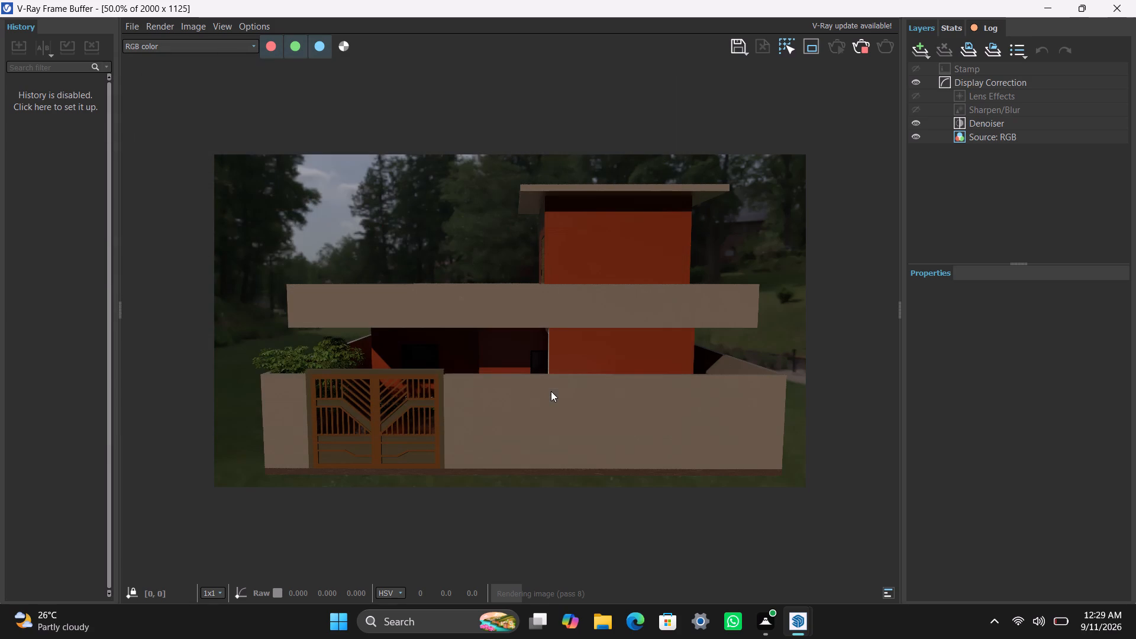
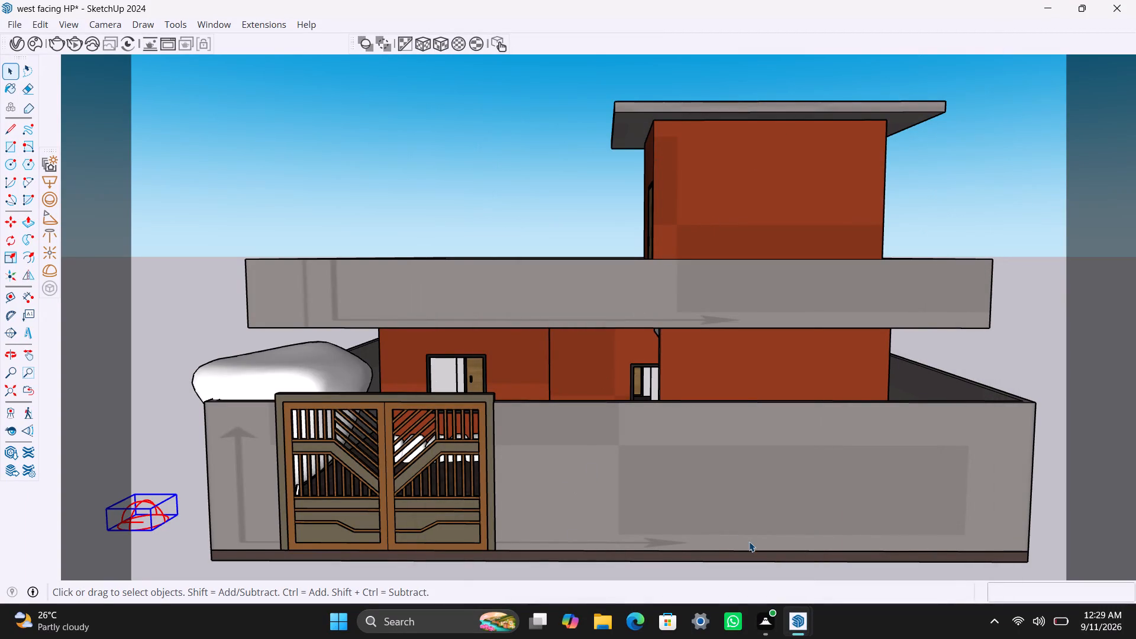
Launch the Snipping Tool from the recently used apps in Windows search.
click(398, 627)
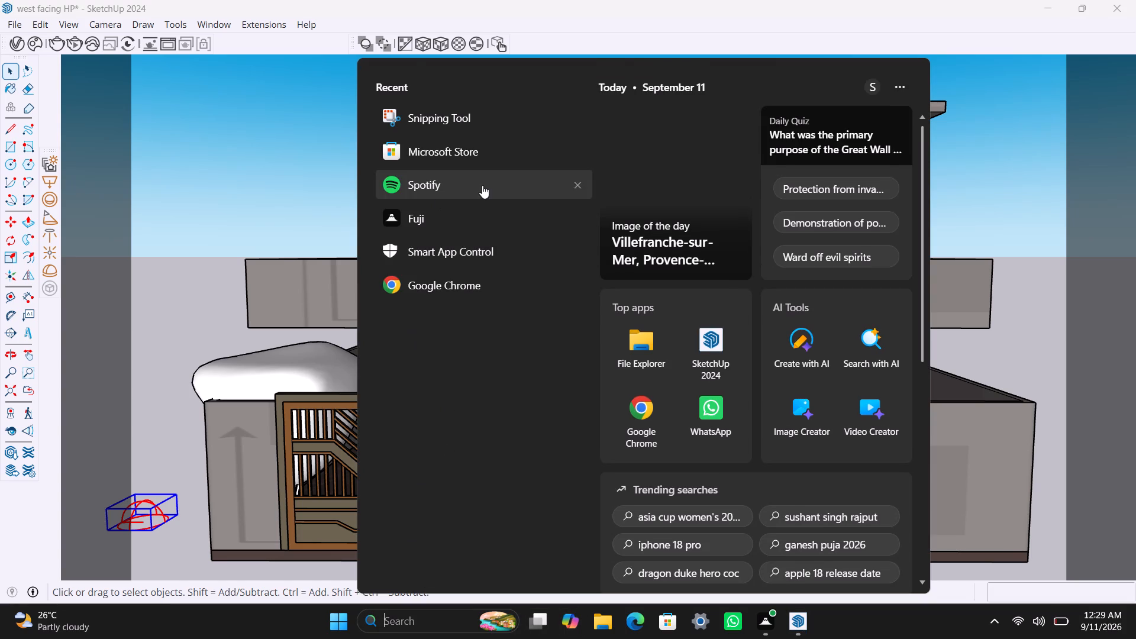
click(457, 120)
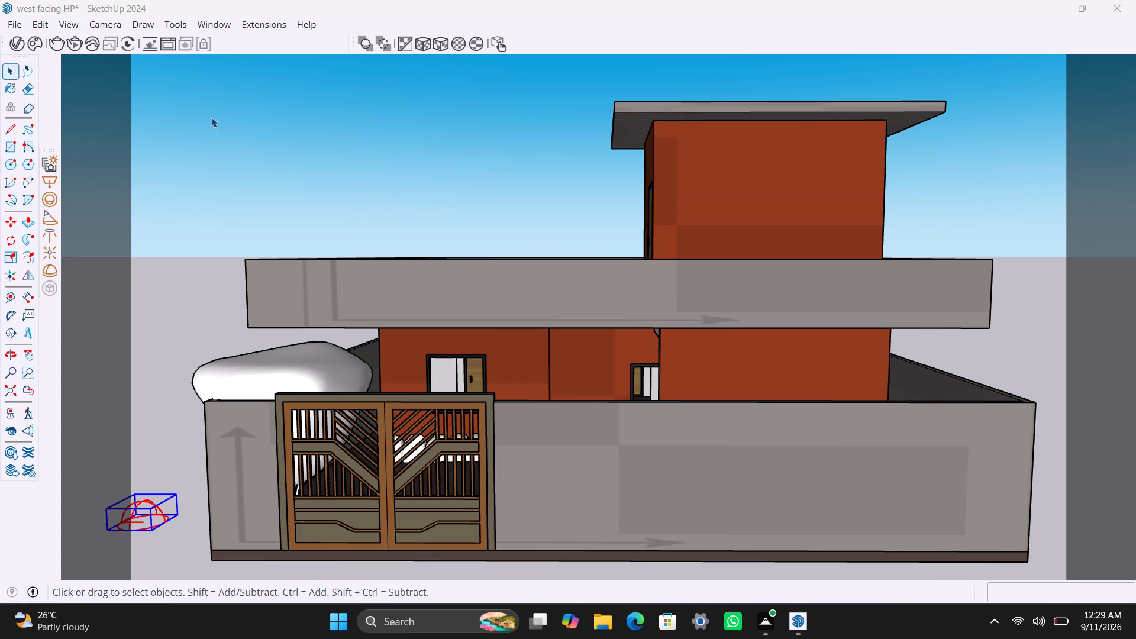
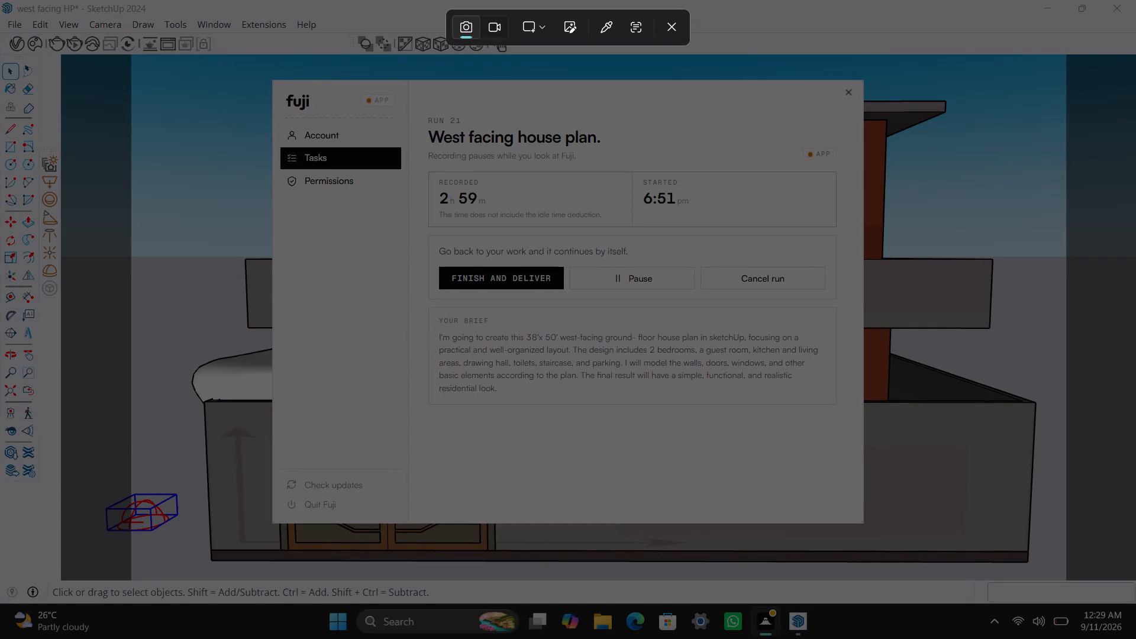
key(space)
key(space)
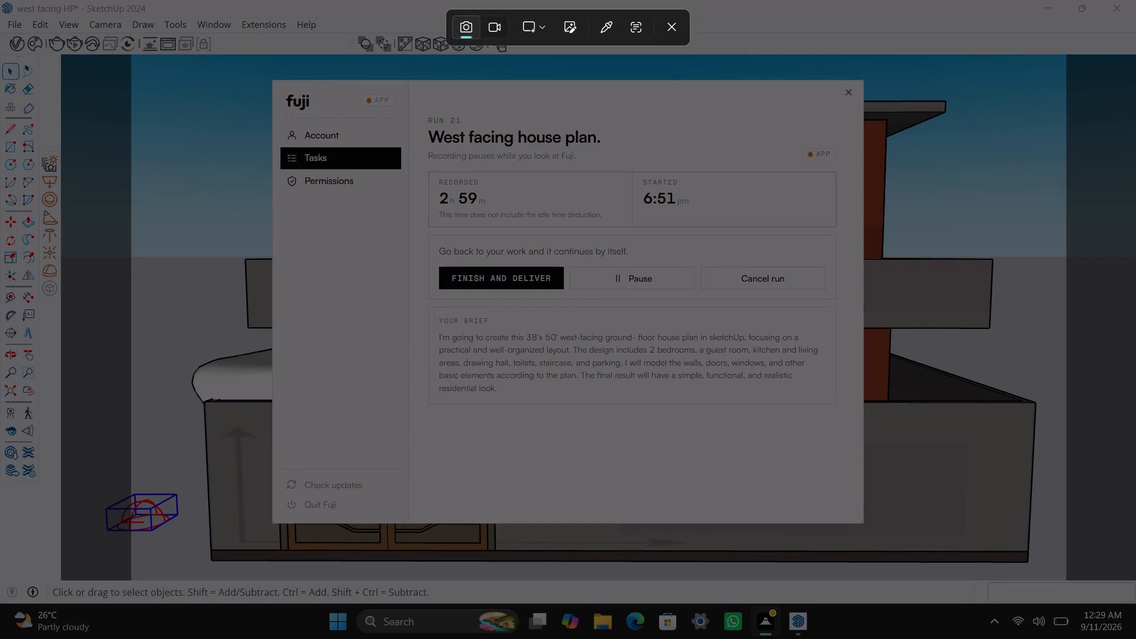
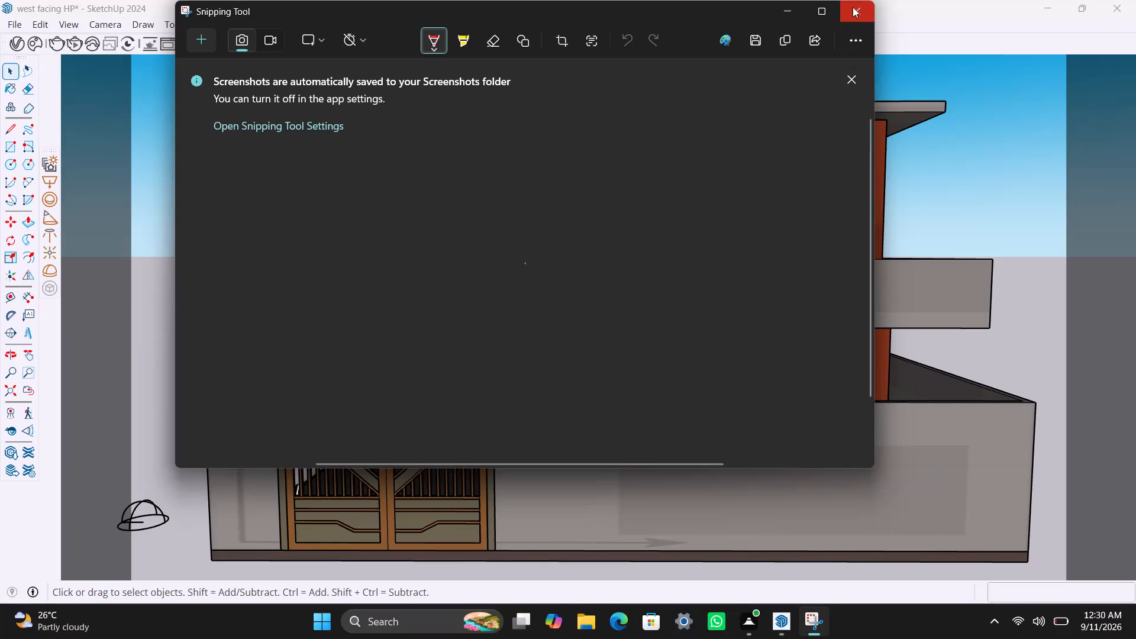
Close the Snipping Tool window to return to the west-facing house model in SketchUp.
click(853, 7)
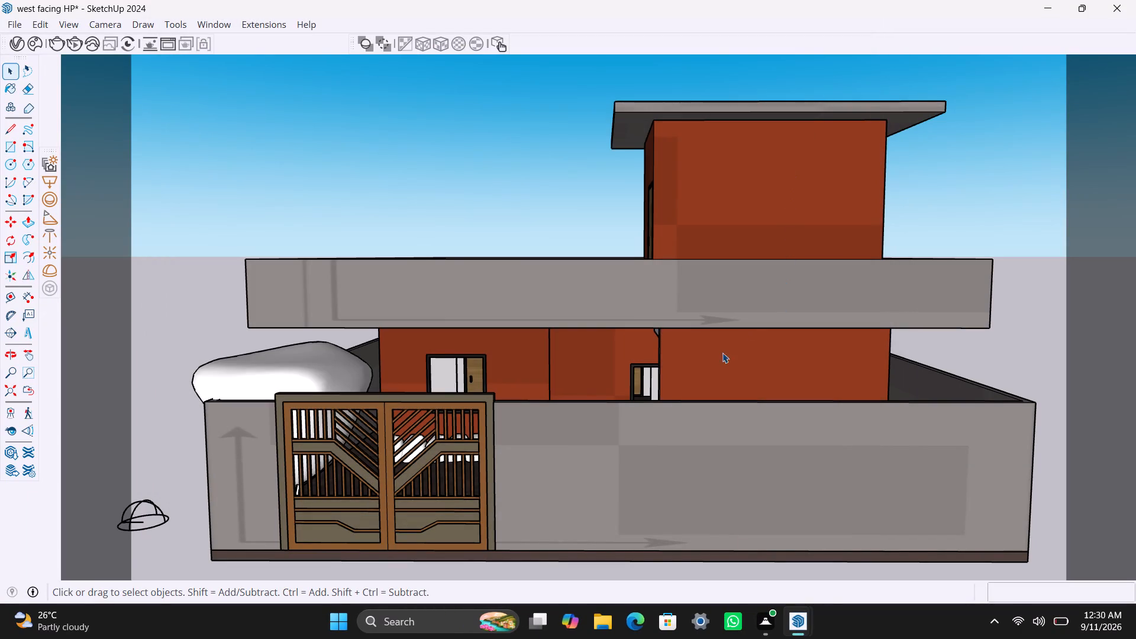